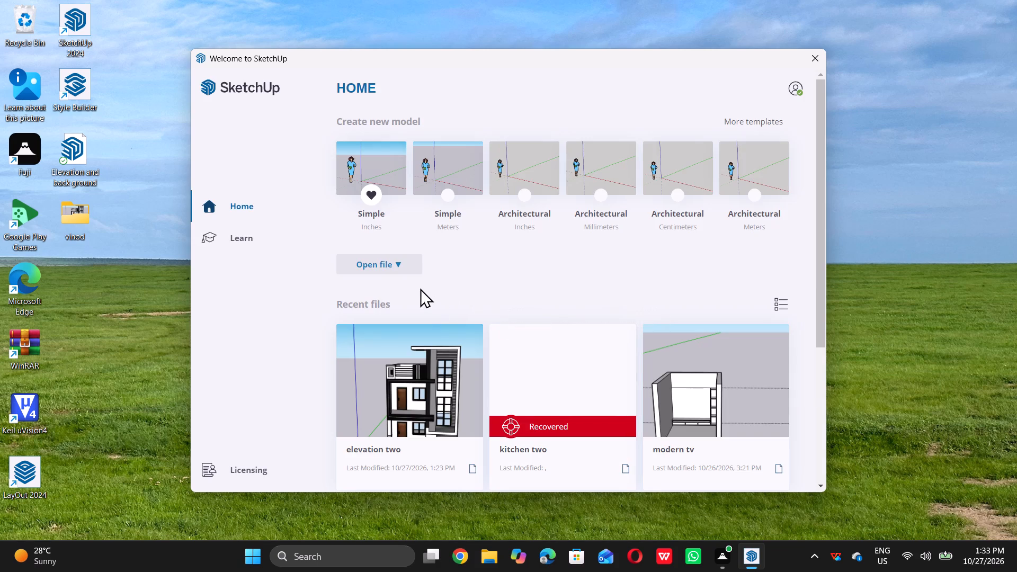
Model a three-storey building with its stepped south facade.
Create a new model from the Simple template in inches.
{"action": "double_click", "coordinate": [378, 193]}
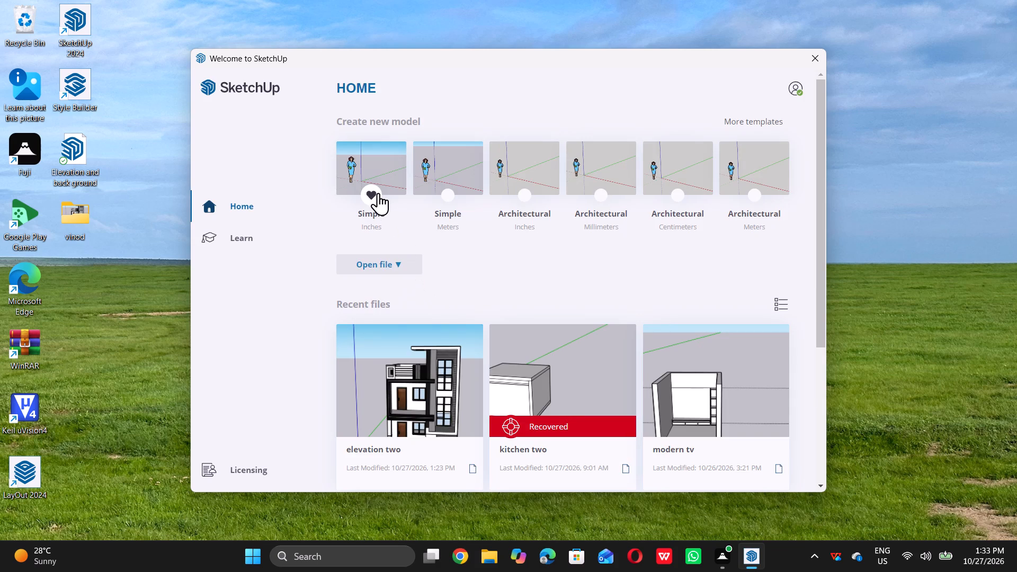
{"action": "triple_click", "coordinate": [378, 191]}
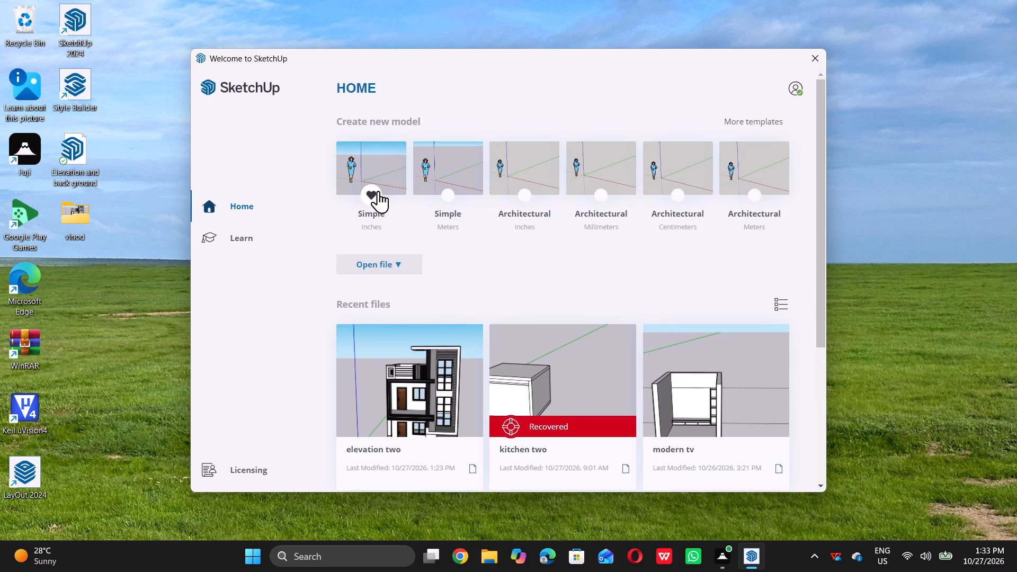
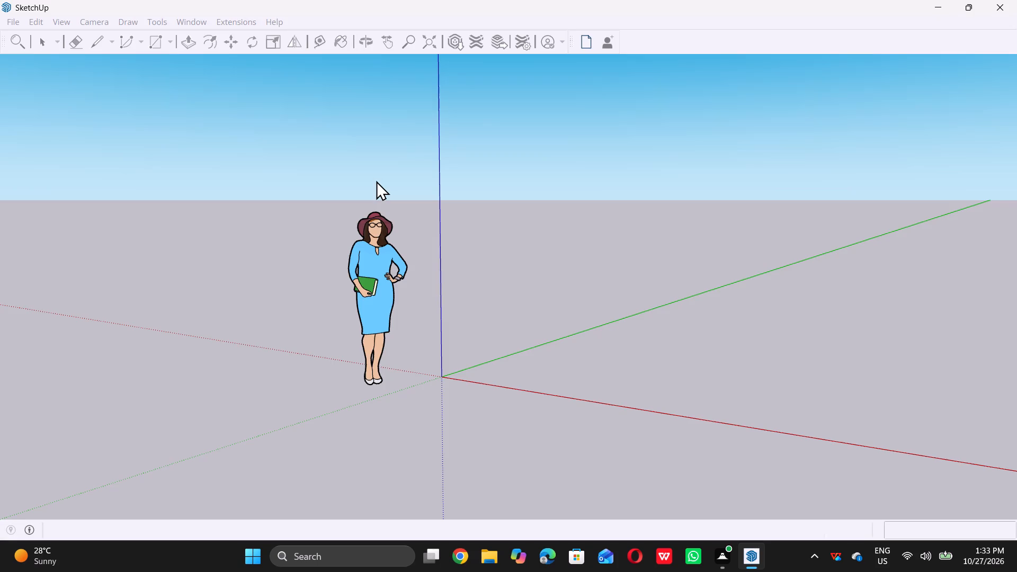
Delete the default human figure standing near the origin.
{"action": "scroll", "coordinate": [356, 201], "scroll_direction": "down", "scroll_amount": 10}
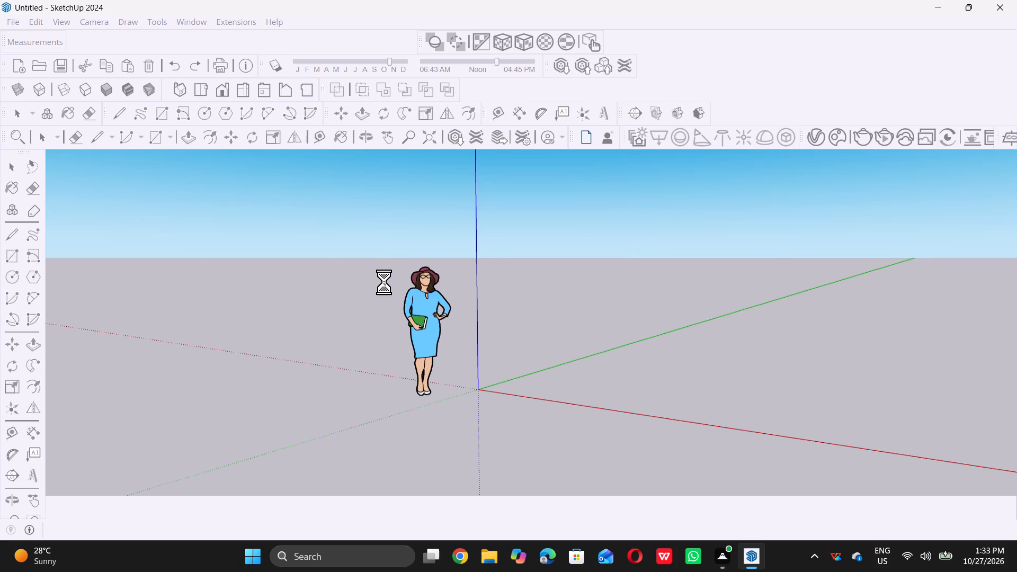
{"action": "middle_click_drag", "start_coordinate": [383, 285], "coordinate": [531, 291]}
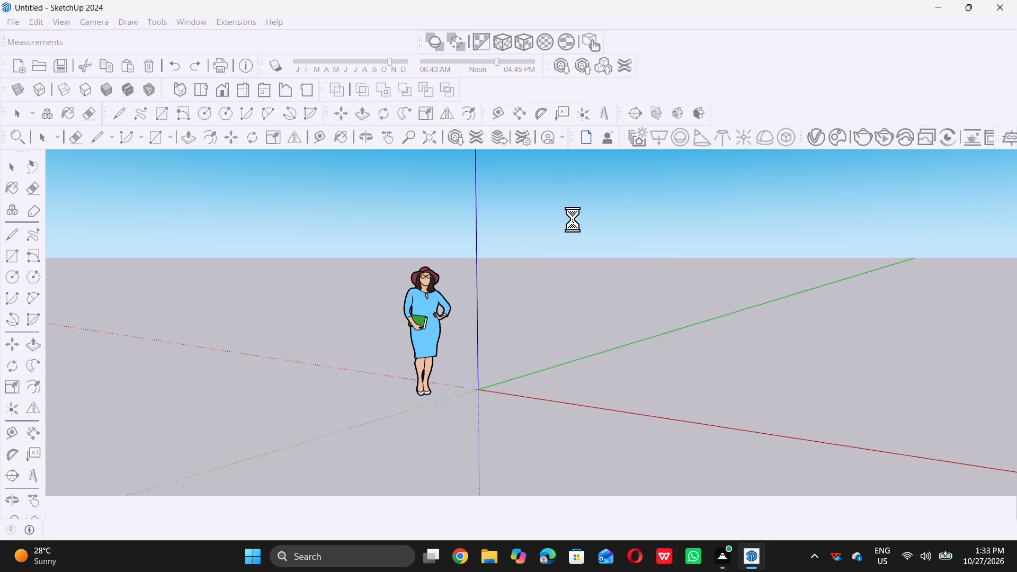
{"action": "left_click", "coordinate": [316, 318]}
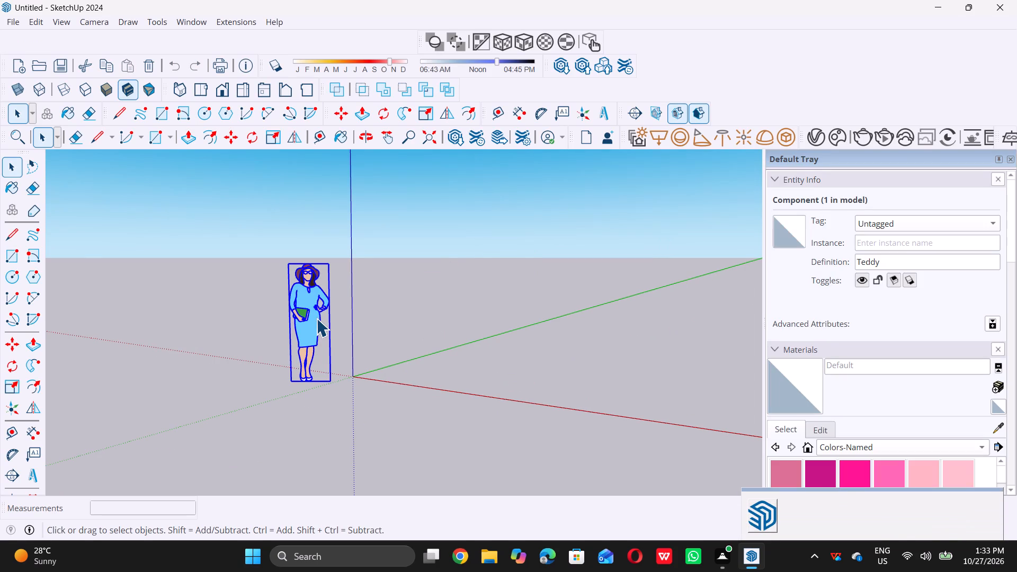
{"action": "key", "text": "Delete"}
Draw a 20' by 20' rectangle on the ground plane, between the red and green axes.
{"action": "scroll", "coordinate": [324, 305], "scroll_direction": "down", "scroll_amount": 5}
{"action": "middle_click_drag", "start_coordinate": [320, 282], "coordinate": [351, 364]}
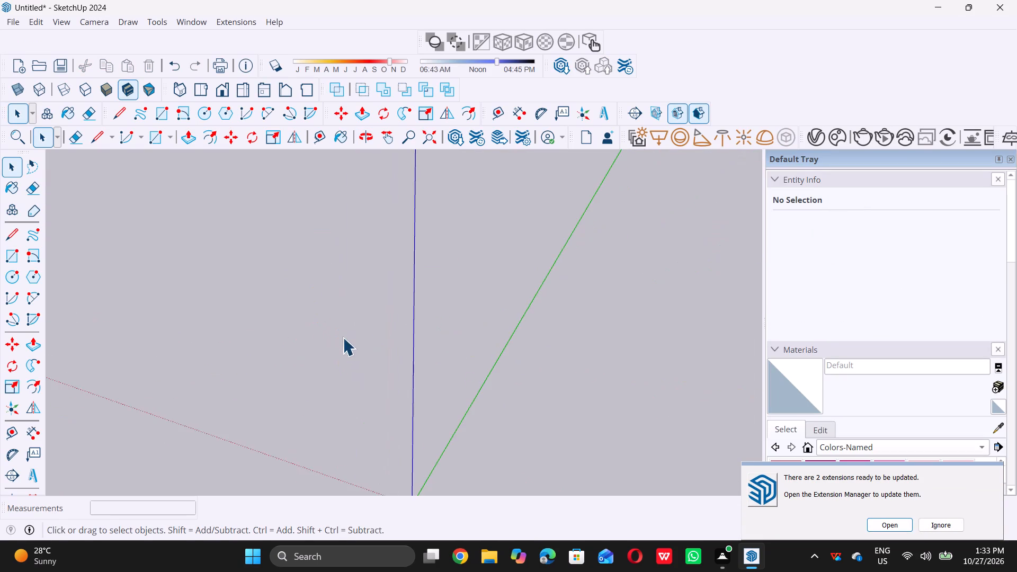
{"action": "scroll", "coordinate": [339, 332], "scroll_direction": "down", "scroll_amount": 18}
{"action": "scroll", "coordinate": [331, 314], "scroll_direction": "down", "scroll_amount": 5}
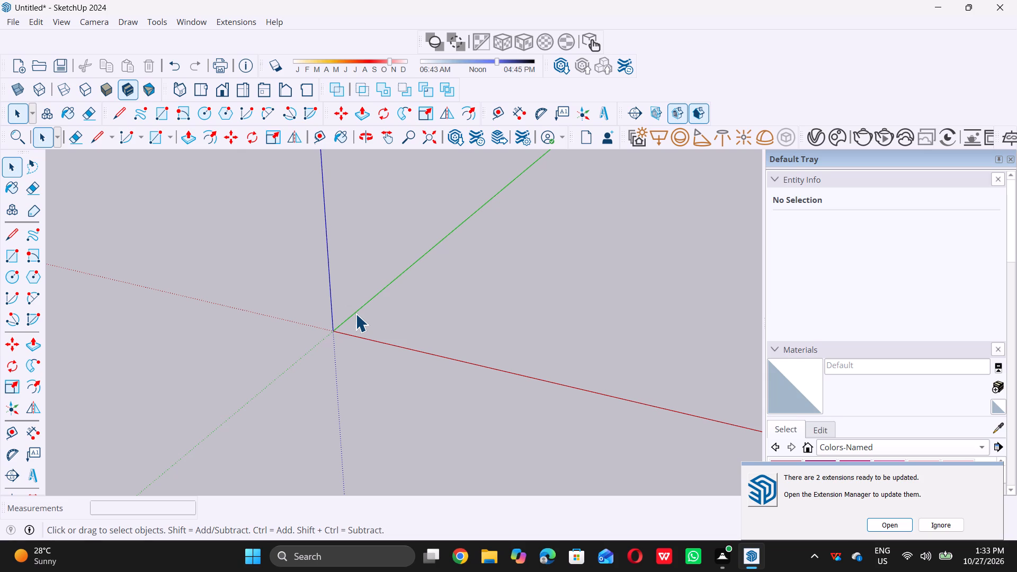
{"action": "scroll", "coordinate": [363, 317], "scroll_direction": "down", "scroll_amount": 5}
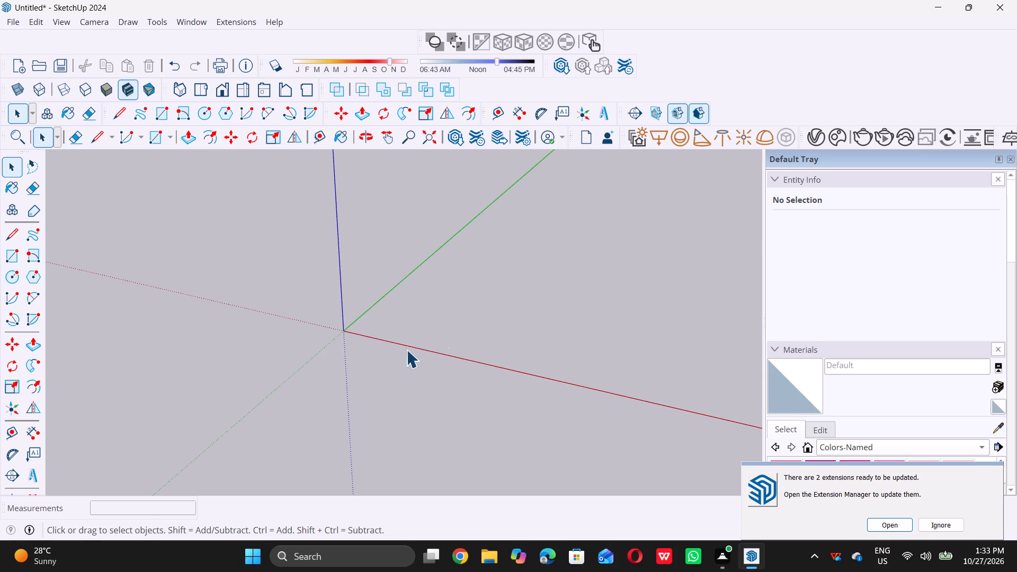
{"action": "scroll", "coordinate": [460, 302], "scroll_direction": "up", "scroll_amount": 4}
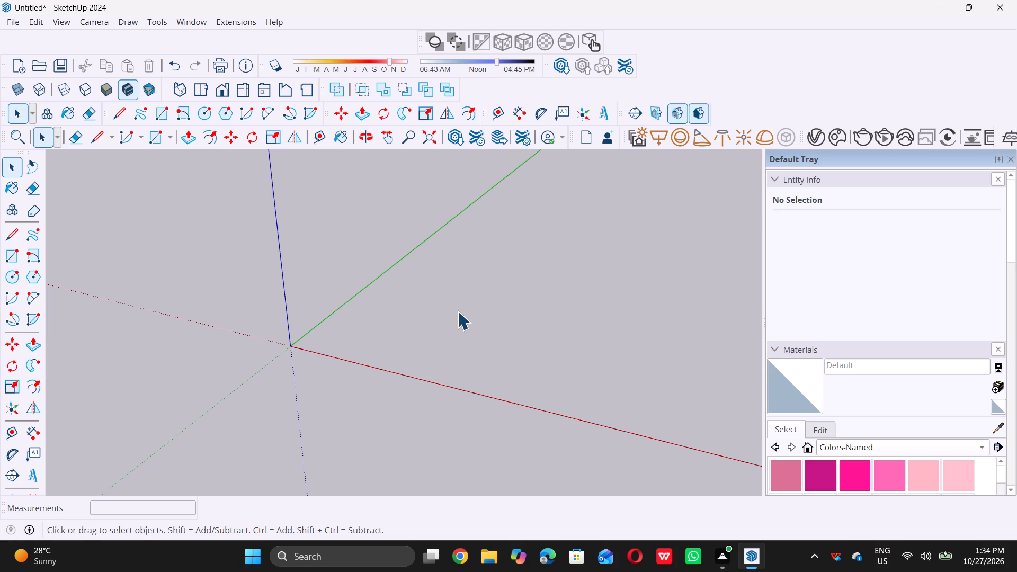
{"action": "key", "text": "r"}
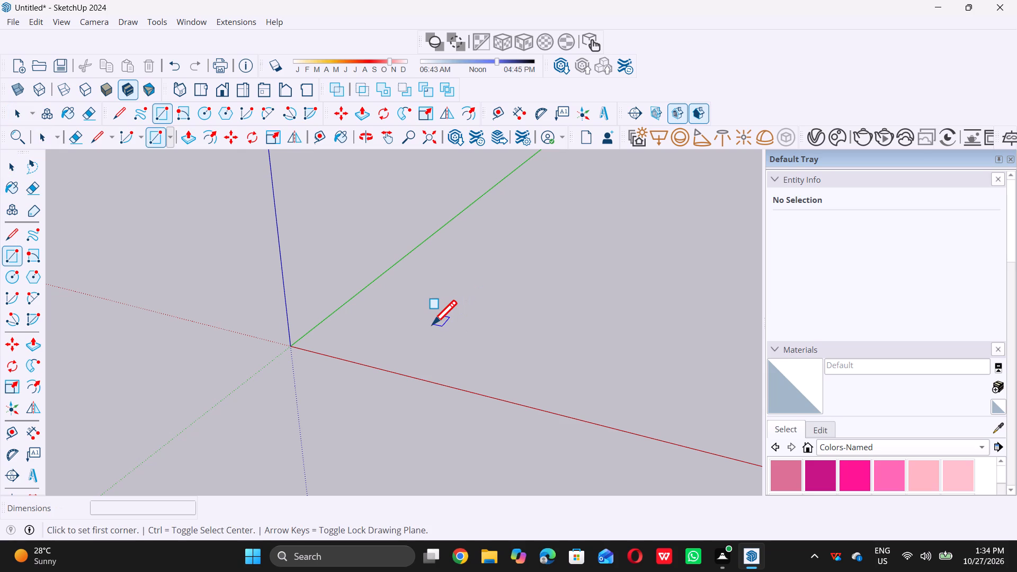
{"action": "double_click", "coordinate": [427, 325]}
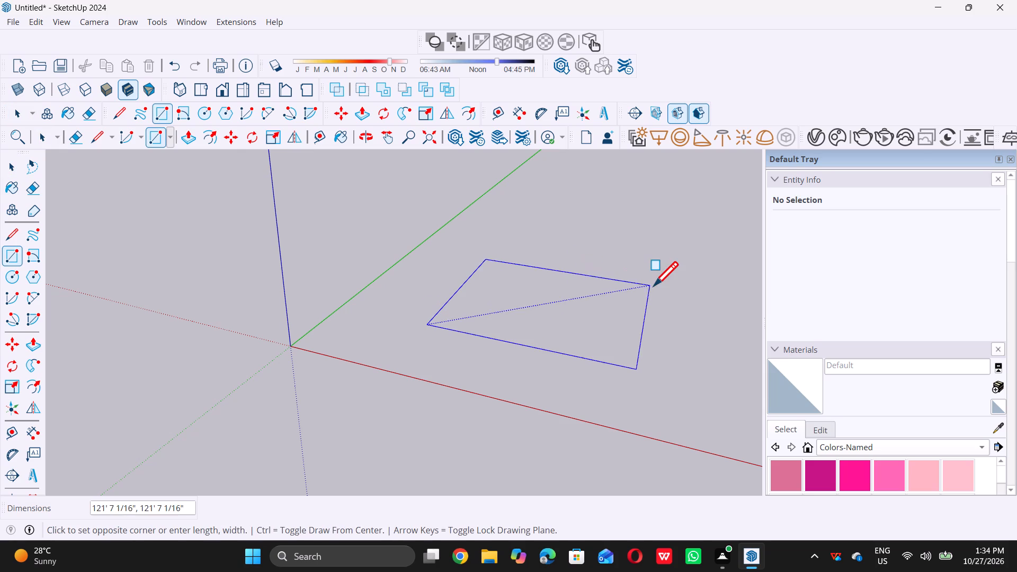
{"action": "type", "text": "20'"}
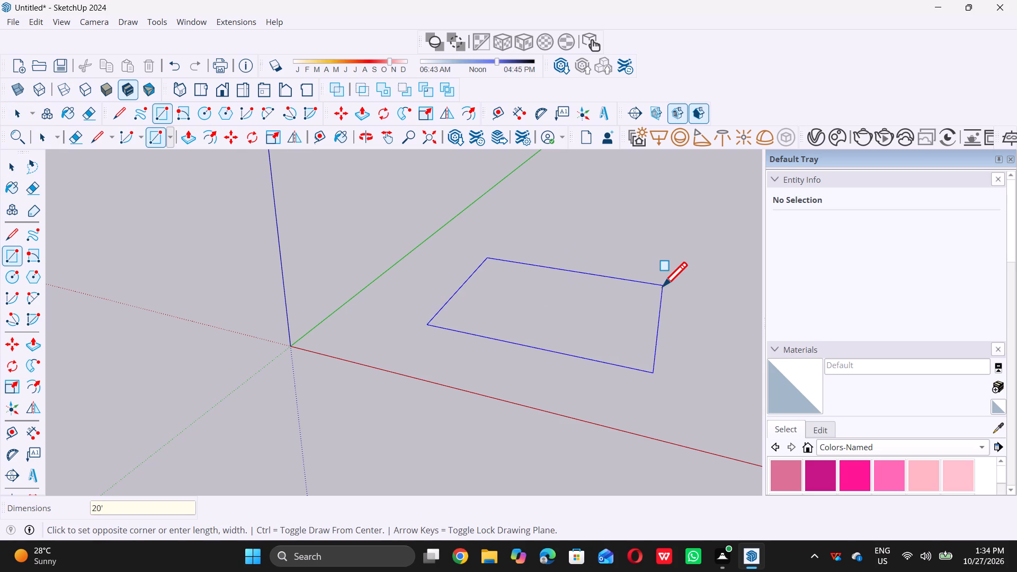
{"action": "type", "text": ",20"}
{"action": "key", "text": "apostrophe"}
{"action": "key", "text": "Return"}
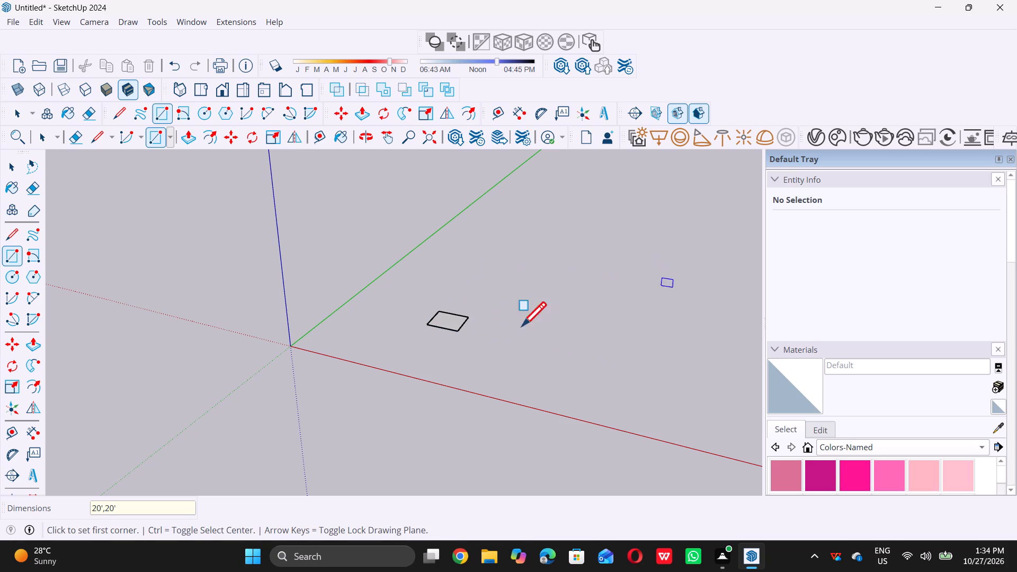
{"action": "scroll", "coordinate": [460, 340], "scroll_direction": "up", "scroll_amount": 20}
{"action": "scroll", "coordinate": [460, 340], "scroll_direction": "up", "scroll_amount": 5}
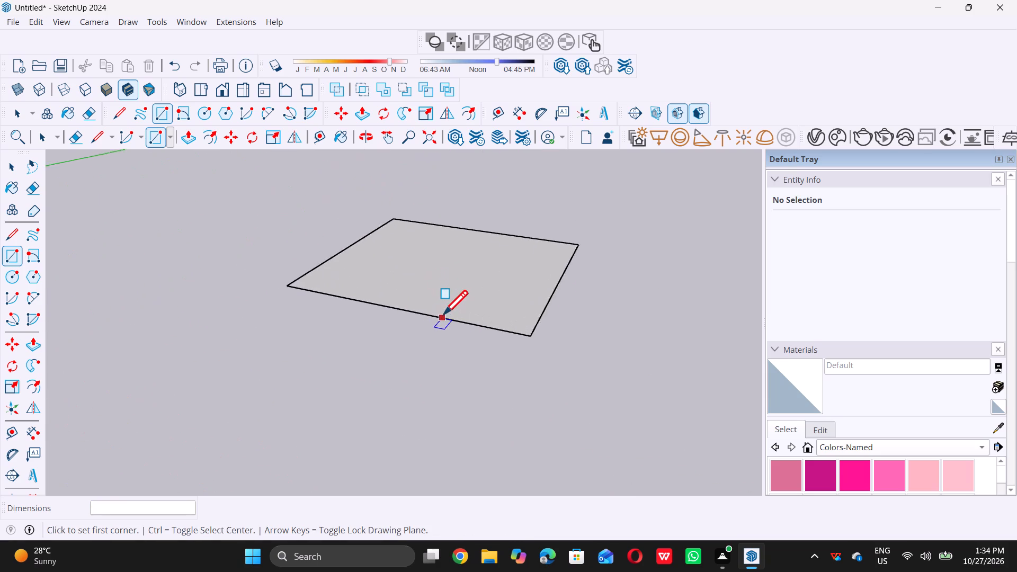
{"action": "key", "text": "space"}
Offset the square face's outline inward by 9" to form the wall thickness.
{"action": "scroll", "coordinate": [439, 347], "scroll_direction": "down", "scroll_amount": 5}
{"action": "middle_click_drag", "start_coordinate": [430, 390], "coordinate": [445, 368]}
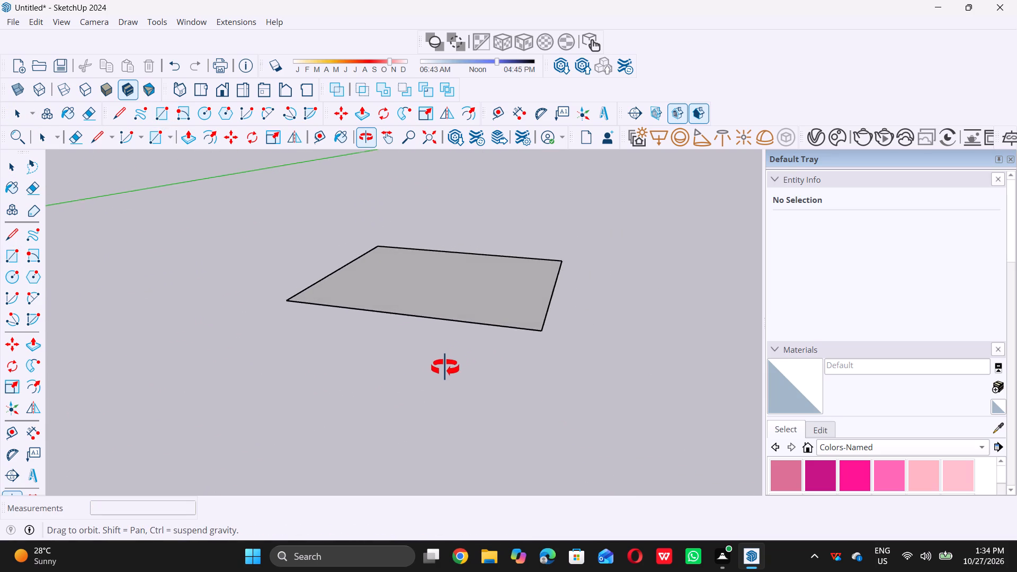
{"action": "middle_click_drag", "start_coordinate": [445, 368], "coordinate": [443, 370]}
{"action": "scroll", "coordinate": [443, 369], "scroll_direction": "down", "scroll_amount": 5}
{"action": "scroll", "coordinate": [414, 425], "scroll_direction": "down", "scroll_amount": 12}
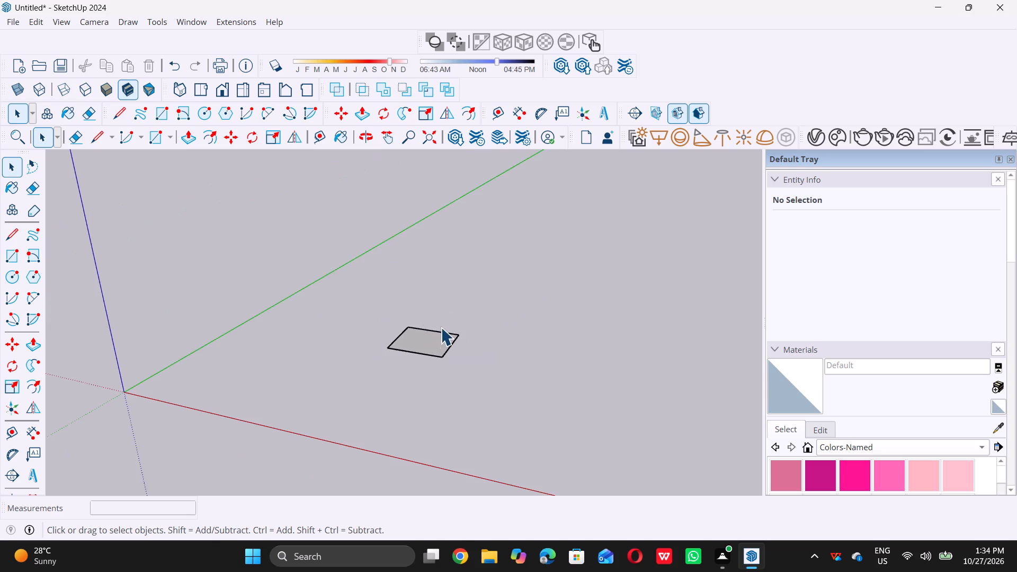
{"action": "middle_click_drag", "start_coordinate": [437, 332], "coordinate": [416, 323]}
{"action": "scroll", "coordinate": [418, 324], "scroll_direction": "up", "scroll_amount": 16}
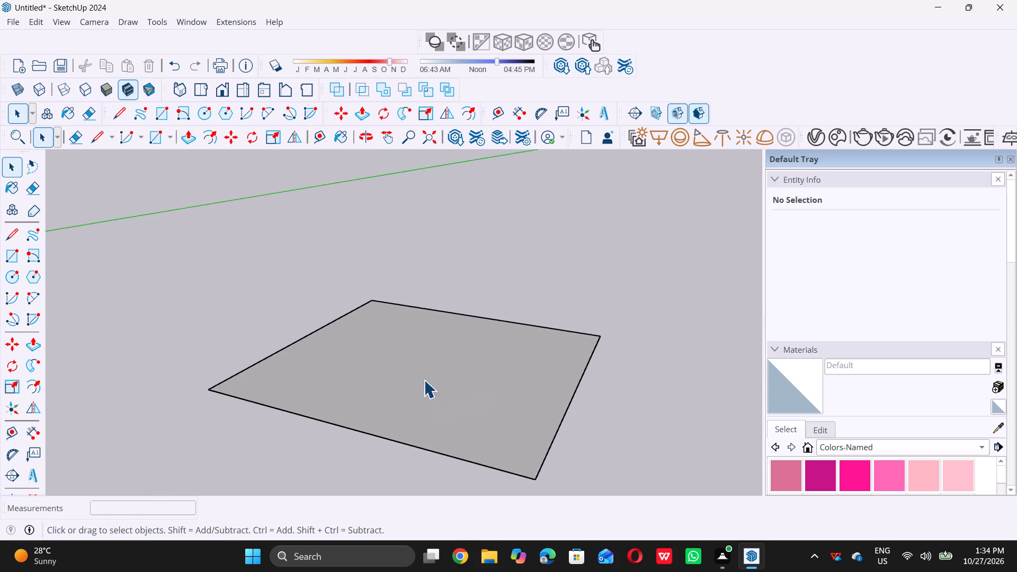
{"action": "scroll", "coordinate": [424, 380], "scroll_direction": "up", "scroll_amount": 2}
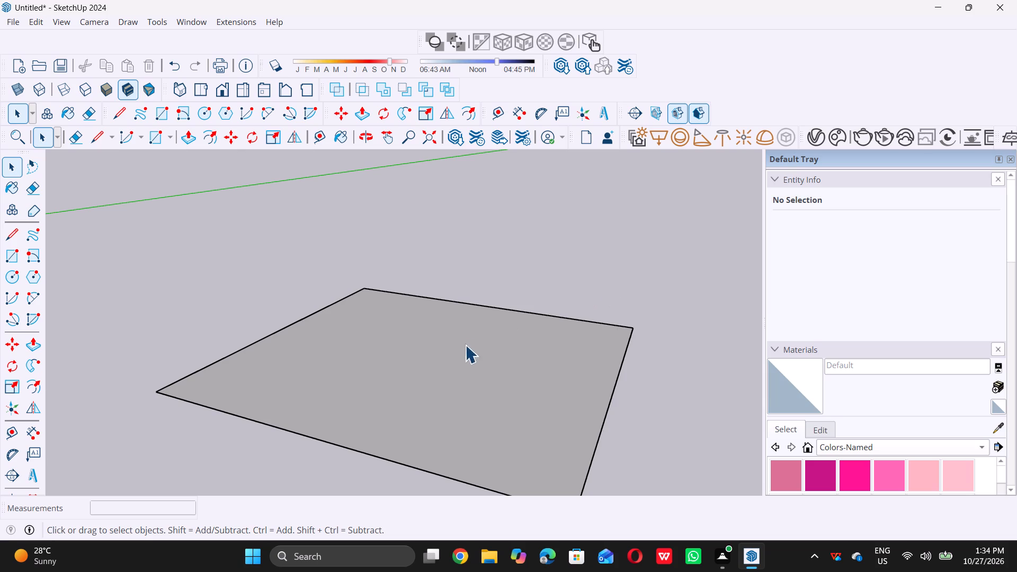
{"action": "left_click", "coordinate": [452, 358]}
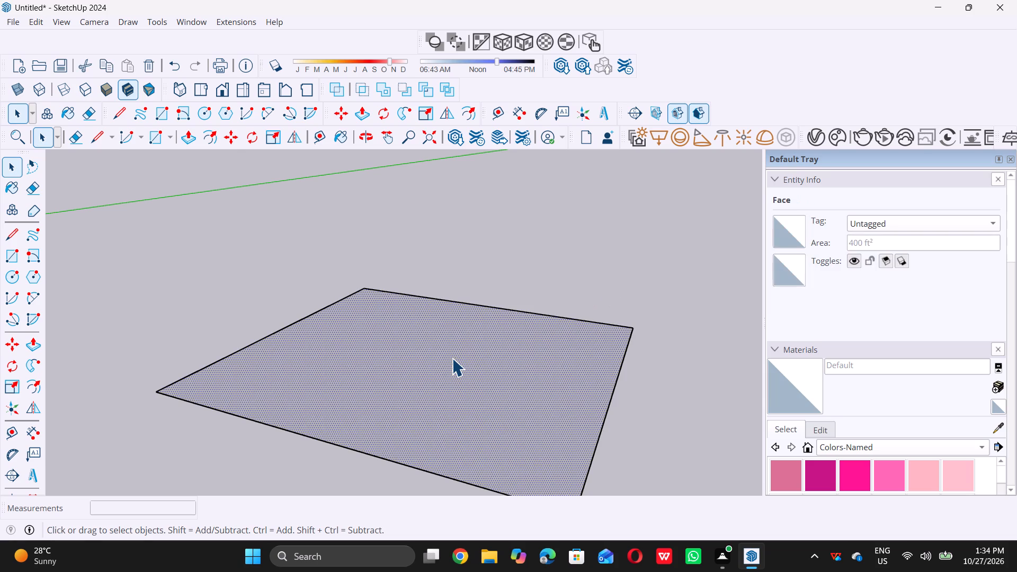
{"action": "key", "text": "f"}
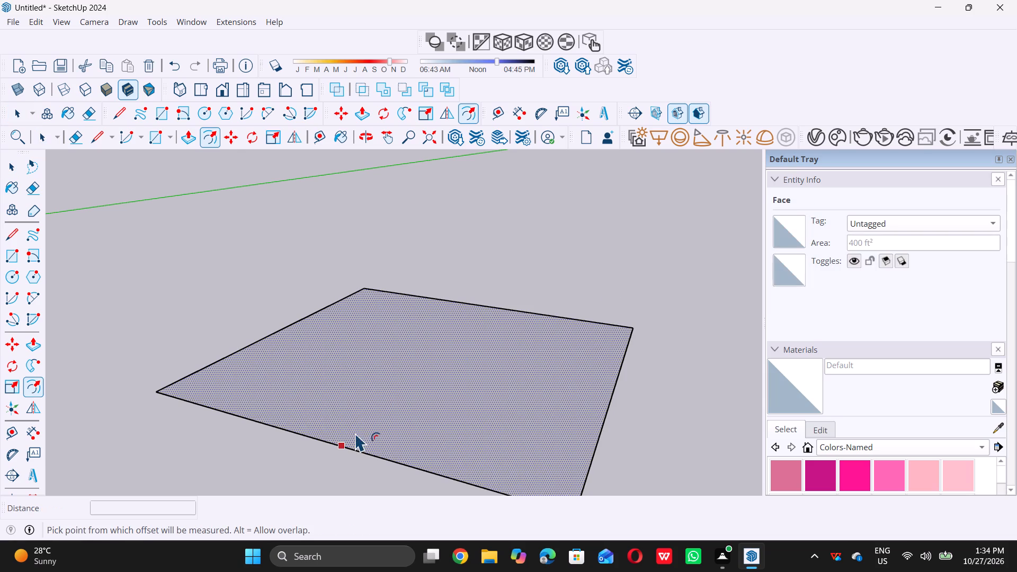
{"action": "double_click", "coordinate": [354, 440]}
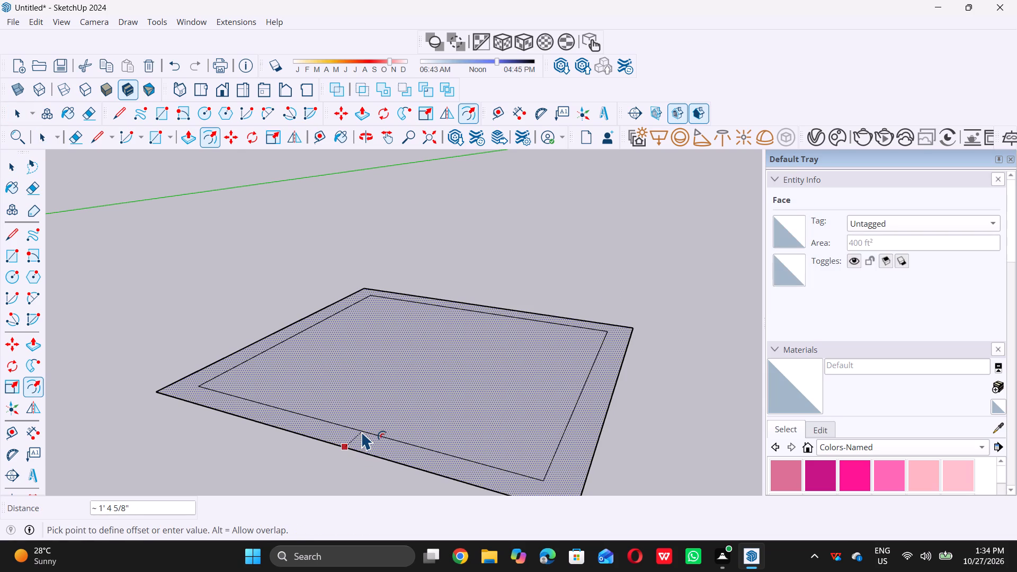
{"action": "key", "text": "9"}
{"action": "key", "text": "shift+quotedbl"}
{"action": "key", "text": "Return"}
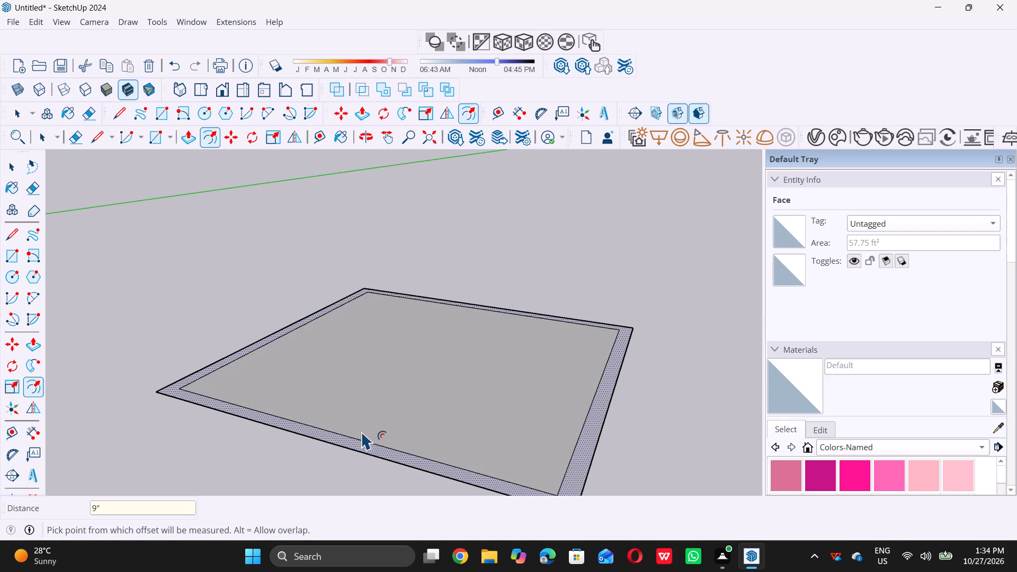
{"action": "key", "text": "space"}
Push/Pull the border face between the two outlines up 10' to raise the walls.
{"action": "scroll", "coordinate": [340, 394], "scroll_direction": "down", "scroll_amount": 4}
{"action": "middle_click_drag", "start_coordinate": [308, 382], "coordinate": [308, 398]}
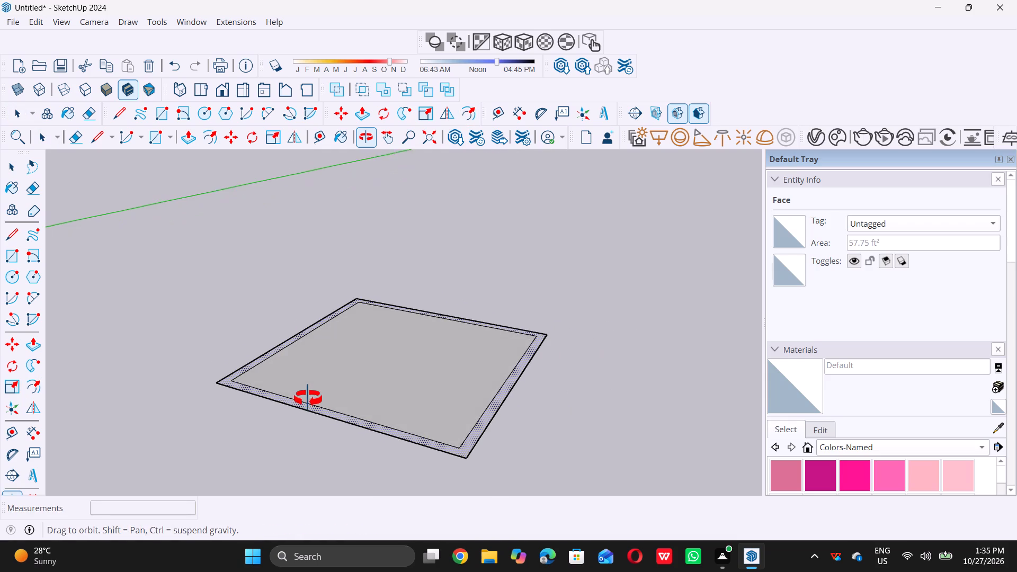
{"action": "middle_click_drag", "start_coordinate": [308, 398], "coordinate": [308, 401]}
{"action": "scroll", "coordinate": [318, 422], "scroll_direction": "up", "scroll_amount": 9}
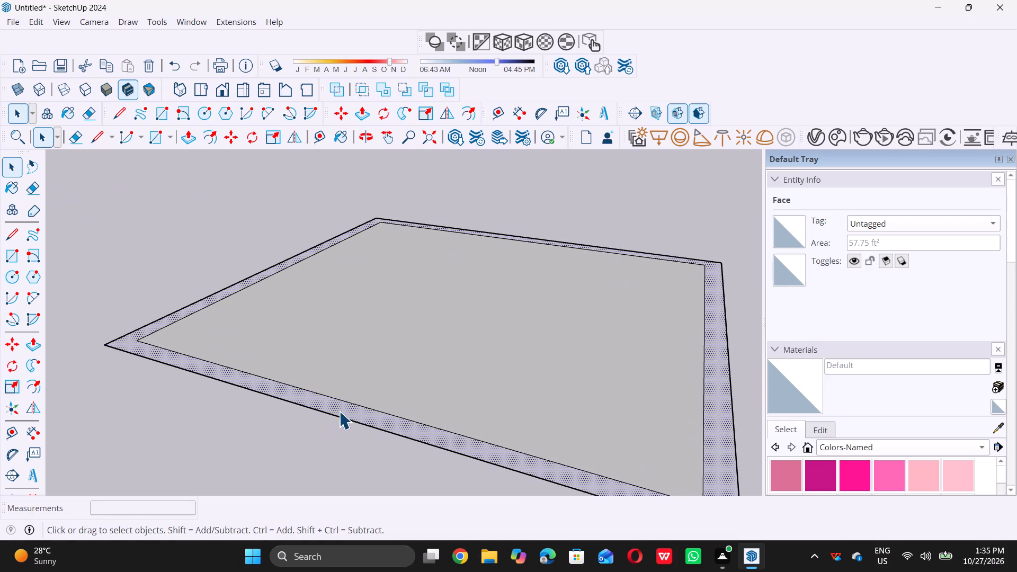
{"action": "left_click", "coordinate": [339, 411]}
{"action": "key", "text": "p"}
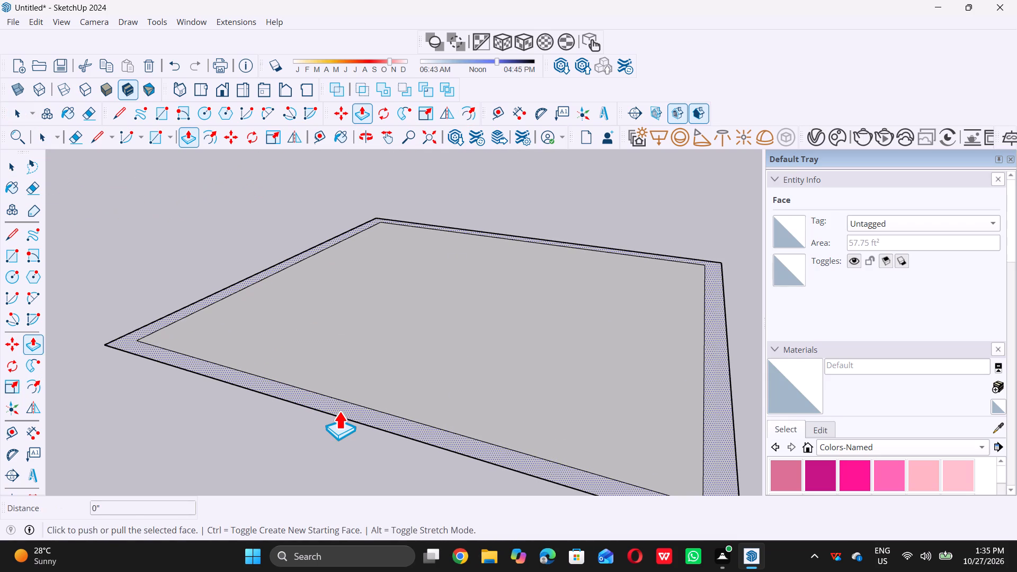
{"action": "left_click", "coordinate": [347, 408]}
{"action": "type", "text": "10'"}
{"action": "key", "text": "Return"}
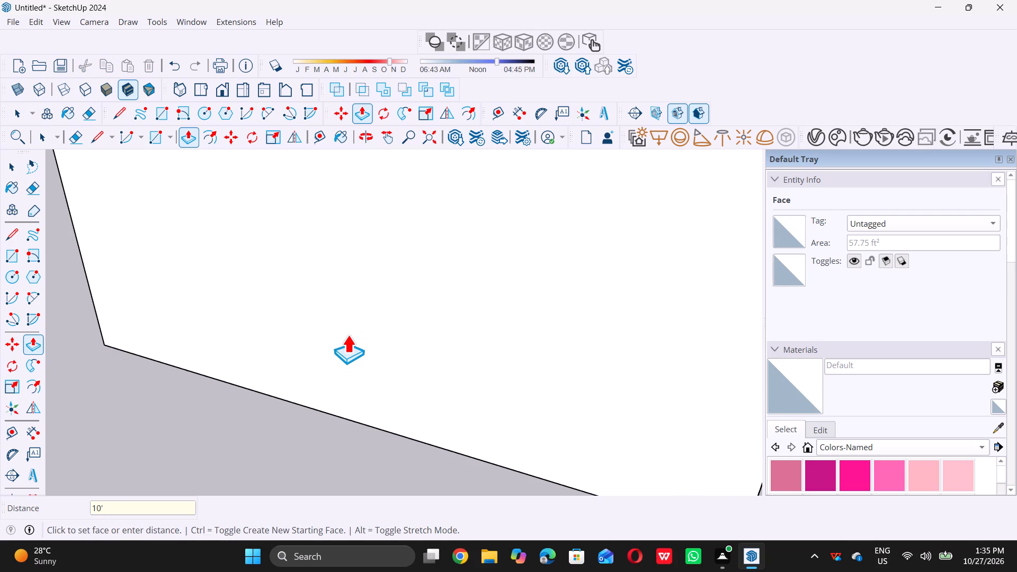
{"action": "key", "text": "space"}
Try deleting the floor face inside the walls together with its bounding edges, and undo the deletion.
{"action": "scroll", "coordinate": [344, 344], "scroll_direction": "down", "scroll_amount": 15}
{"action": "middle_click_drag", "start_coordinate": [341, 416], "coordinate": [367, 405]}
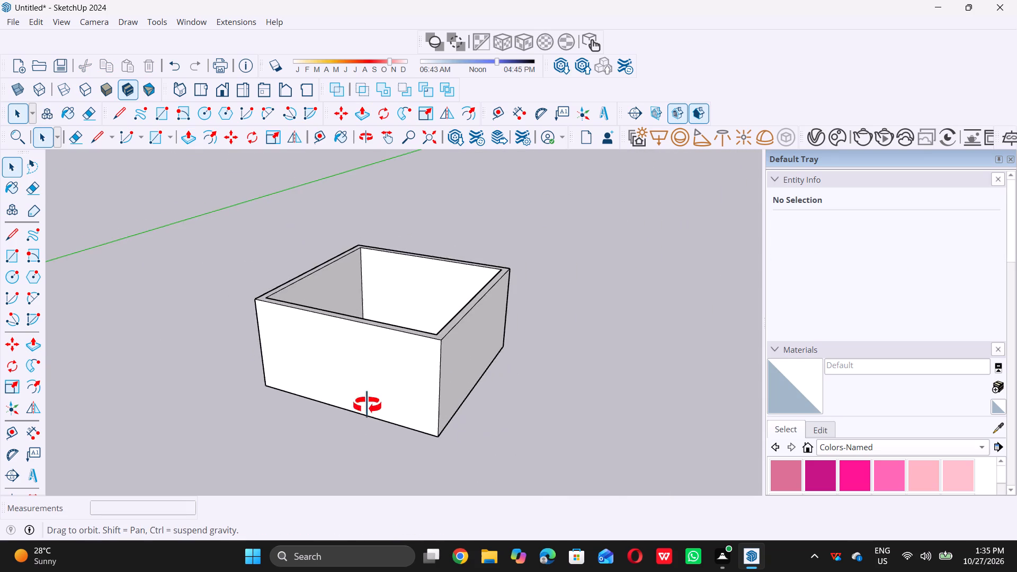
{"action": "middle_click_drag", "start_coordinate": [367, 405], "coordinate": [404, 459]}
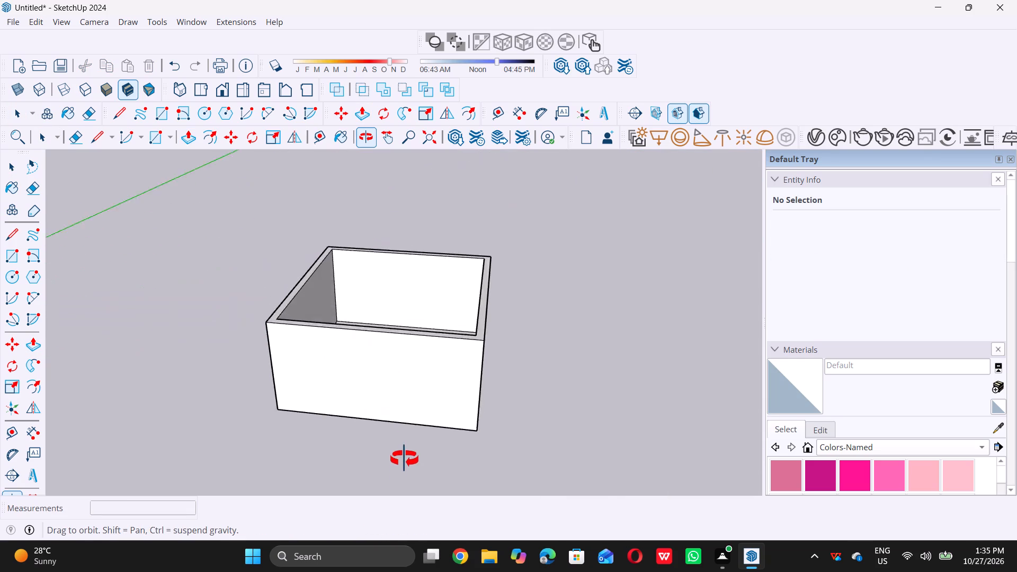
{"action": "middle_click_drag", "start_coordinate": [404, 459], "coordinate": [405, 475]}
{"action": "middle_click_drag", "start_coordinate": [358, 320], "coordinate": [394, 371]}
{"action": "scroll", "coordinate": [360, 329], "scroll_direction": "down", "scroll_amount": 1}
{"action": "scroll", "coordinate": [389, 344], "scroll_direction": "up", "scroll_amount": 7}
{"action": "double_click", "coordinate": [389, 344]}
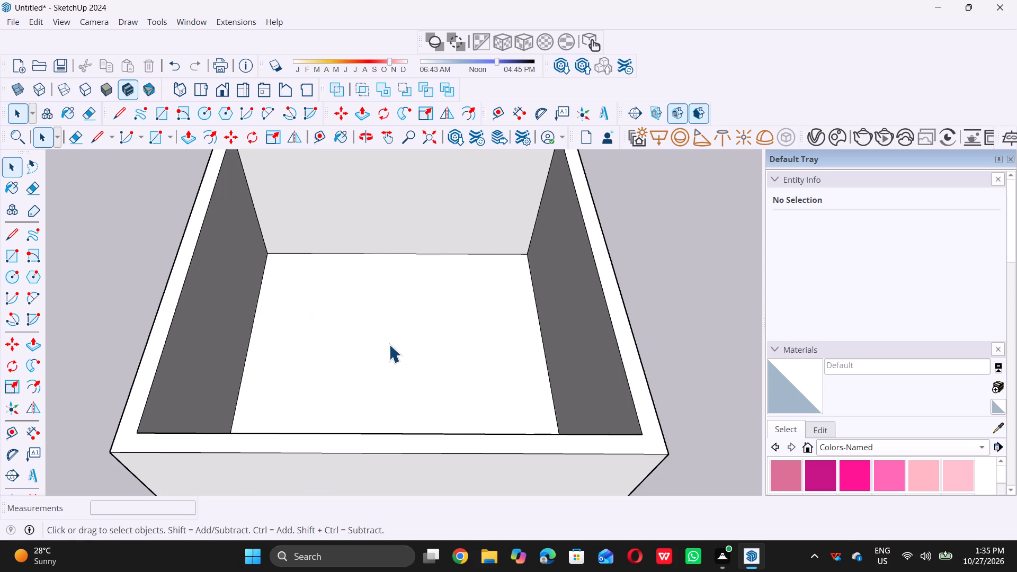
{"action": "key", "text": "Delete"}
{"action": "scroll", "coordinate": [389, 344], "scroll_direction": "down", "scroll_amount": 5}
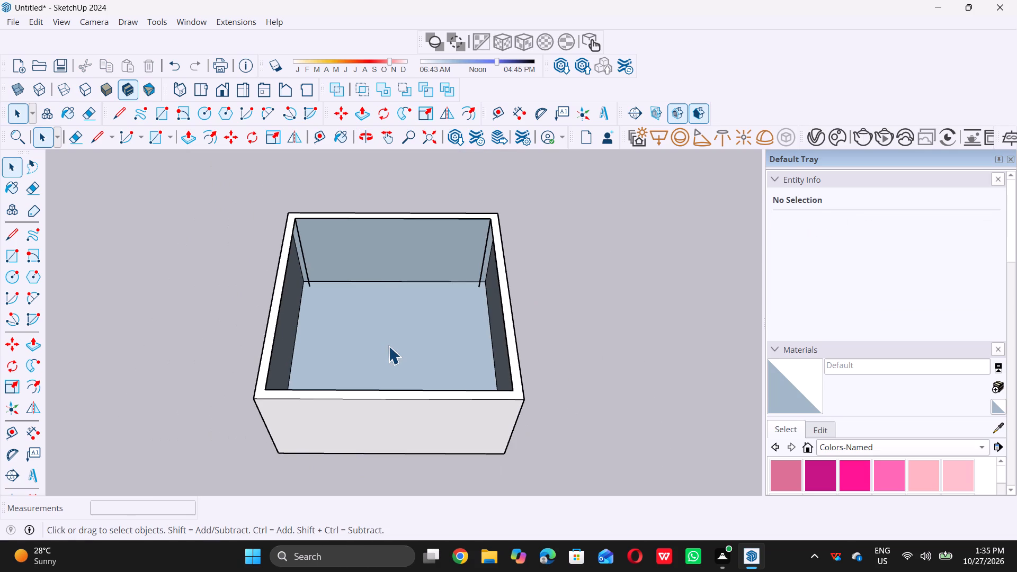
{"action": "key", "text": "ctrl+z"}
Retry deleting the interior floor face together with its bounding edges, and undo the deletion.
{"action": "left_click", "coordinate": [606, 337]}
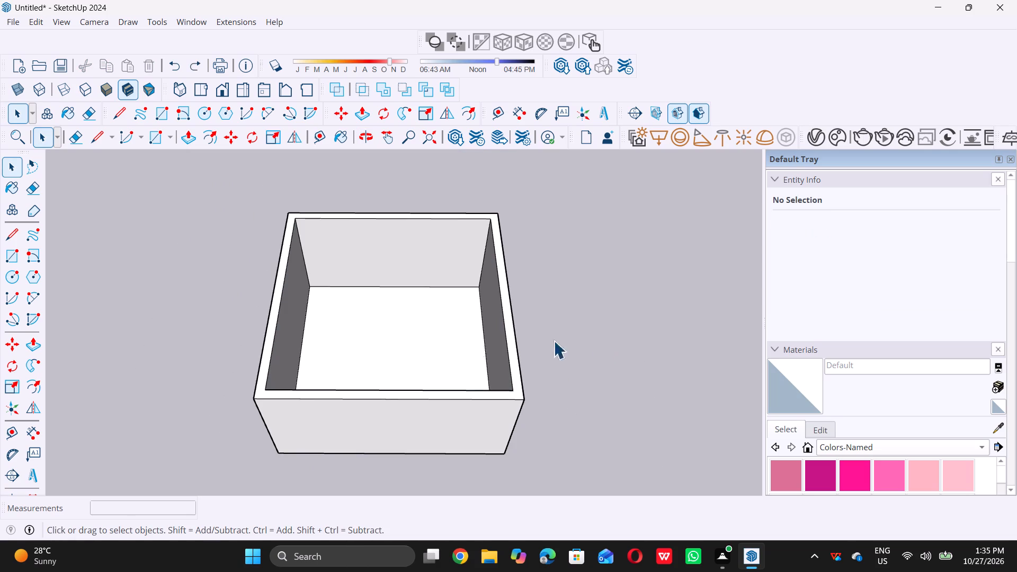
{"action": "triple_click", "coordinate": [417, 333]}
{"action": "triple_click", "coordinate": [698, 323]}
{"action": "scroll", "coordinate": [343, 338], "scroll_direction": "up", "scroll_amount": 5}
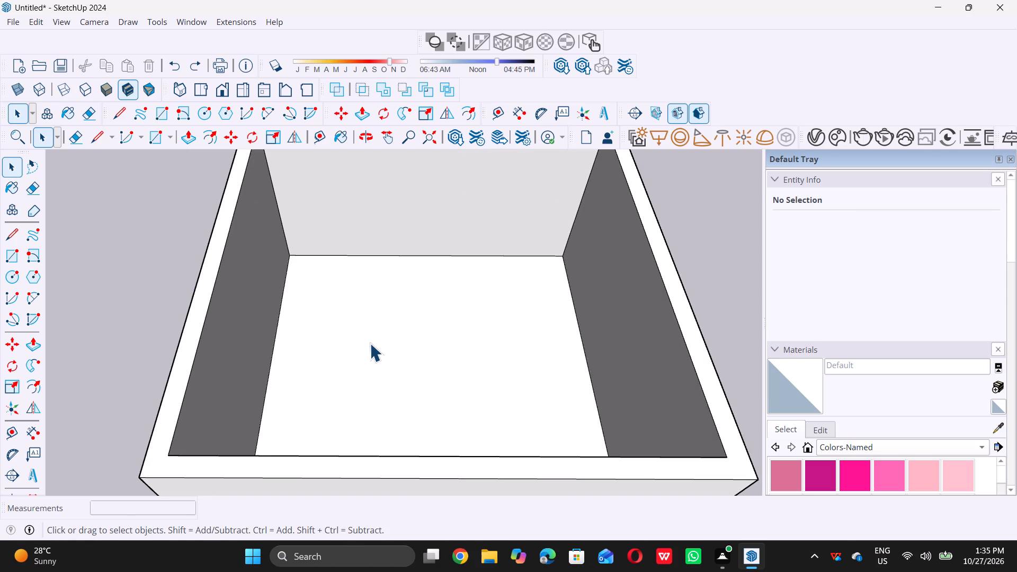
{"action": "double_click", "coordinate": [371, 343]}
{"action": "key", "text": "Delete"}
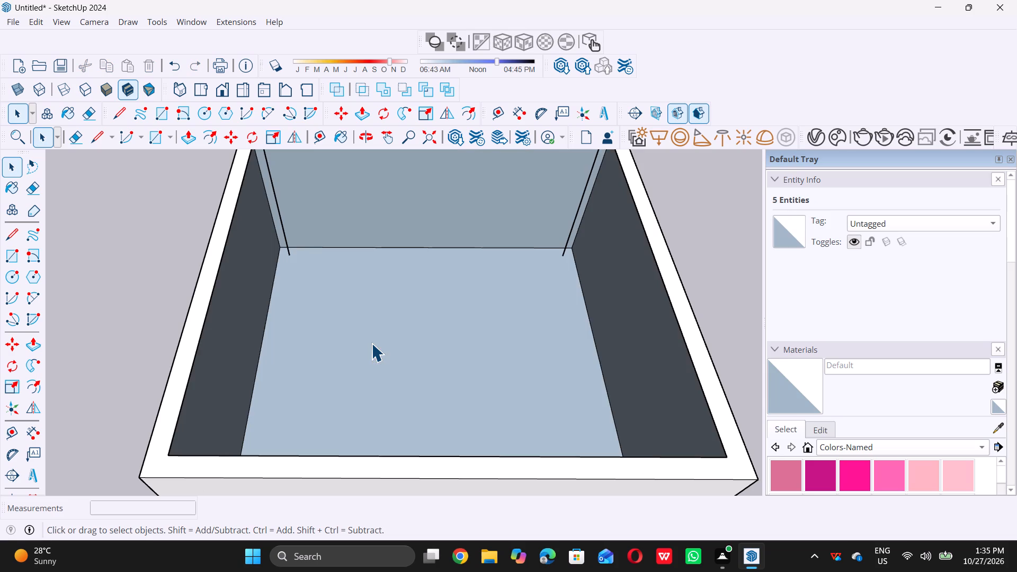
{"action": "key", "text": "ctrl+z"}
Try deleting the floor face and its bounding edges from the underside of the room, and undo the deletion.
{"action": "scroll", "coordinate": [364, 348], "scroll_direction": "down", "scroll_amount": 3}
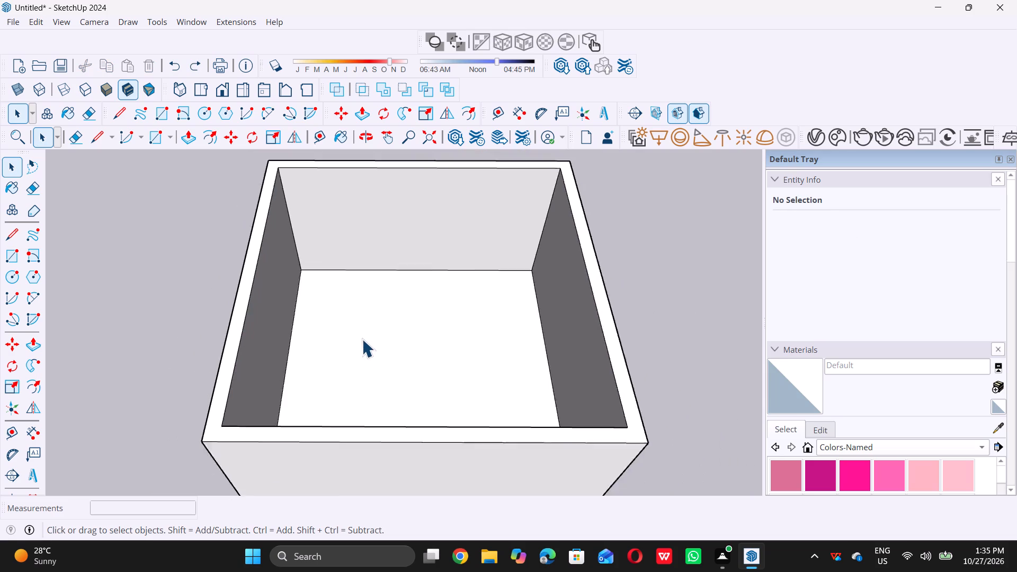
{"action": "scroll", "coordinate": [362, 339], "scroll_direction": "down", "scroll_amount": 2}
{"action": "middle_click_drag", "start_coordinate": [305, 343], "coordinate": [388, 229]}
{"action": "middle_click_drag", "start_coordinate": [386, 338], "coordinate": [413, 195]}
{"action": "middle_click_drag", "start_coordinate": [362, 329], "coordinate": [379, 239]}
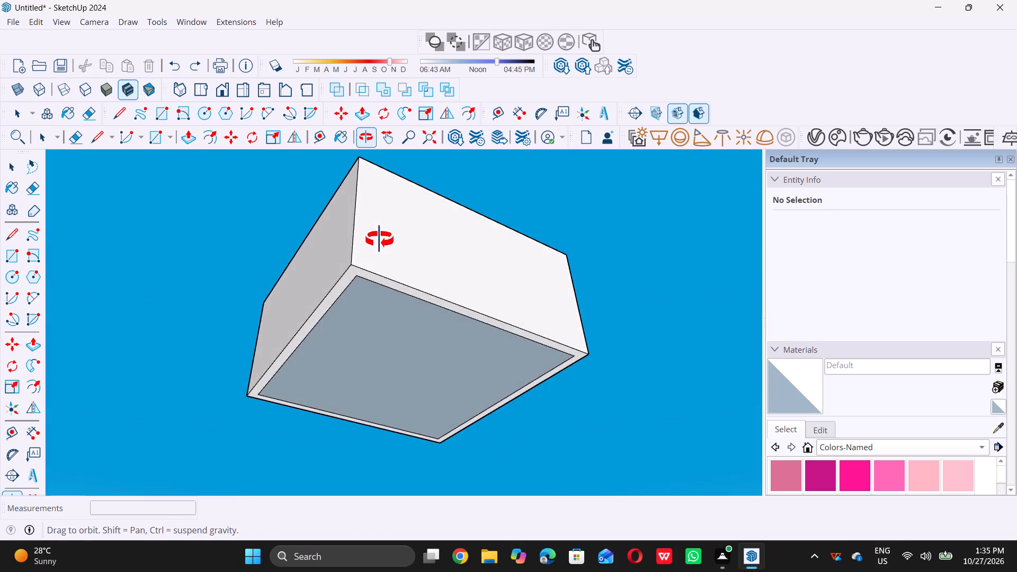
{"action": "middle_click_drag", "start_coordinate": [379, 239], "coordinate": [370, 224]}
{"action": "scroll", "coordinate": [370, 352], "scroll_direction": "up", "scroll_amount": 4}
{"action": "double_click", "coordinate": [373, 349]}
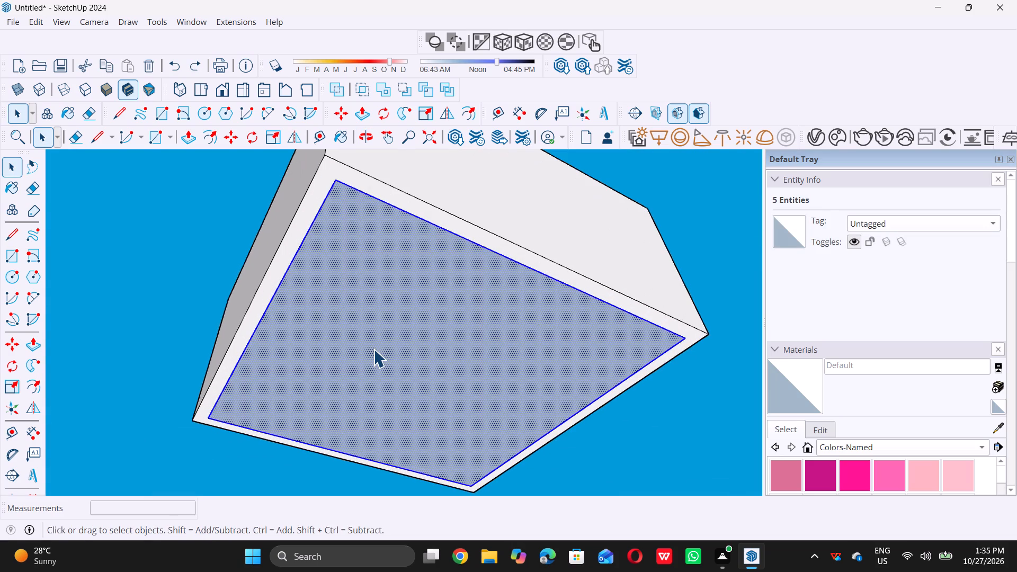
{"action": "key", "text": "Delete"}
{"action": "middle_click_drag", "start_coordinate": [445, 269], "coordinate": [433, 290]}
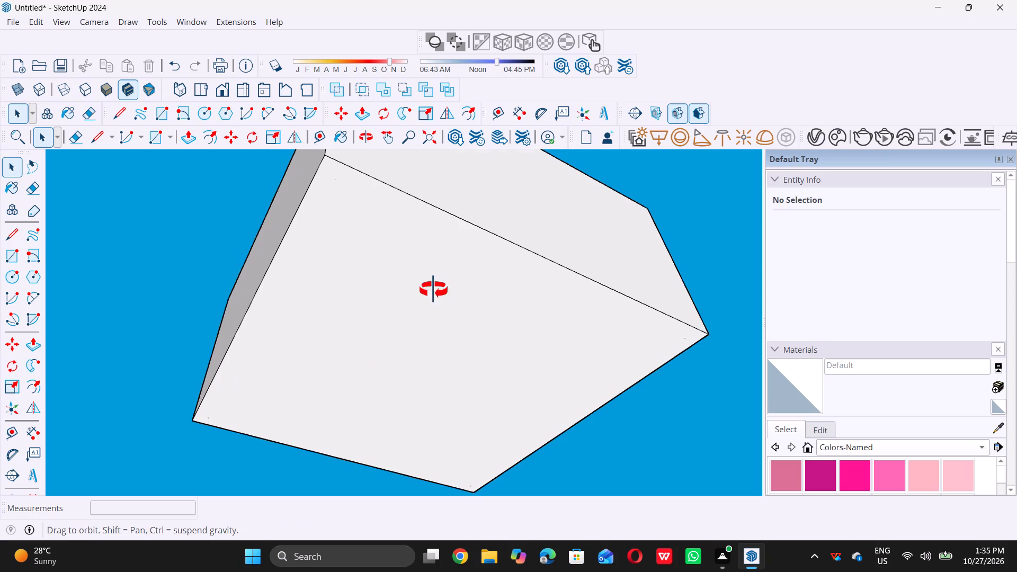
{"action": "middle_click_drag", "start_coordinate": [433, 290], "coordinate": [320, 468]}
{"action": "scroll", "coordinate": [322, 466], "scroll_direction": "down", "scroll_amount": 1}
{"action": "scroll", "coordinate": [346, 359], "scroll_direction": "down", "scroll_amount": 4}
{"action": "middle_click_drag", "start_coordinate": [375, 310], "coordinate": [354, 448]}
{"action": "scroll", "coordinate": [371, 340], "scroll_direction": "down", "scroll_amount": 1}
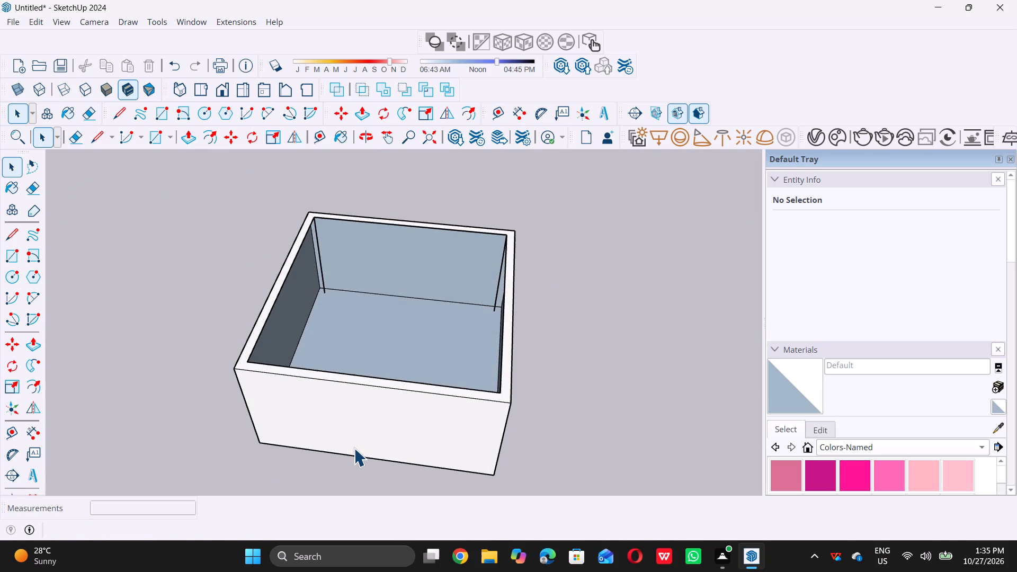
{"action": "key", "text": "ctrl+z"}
Draw a 20' by 9" vertical rectangle with the Rotated Rectangle tool, hanging down from one bottom outer edge of the walls.
{"action": "middle_click_drag", "start_coordinate": [361, 335], "coordinate": [369, 501]}
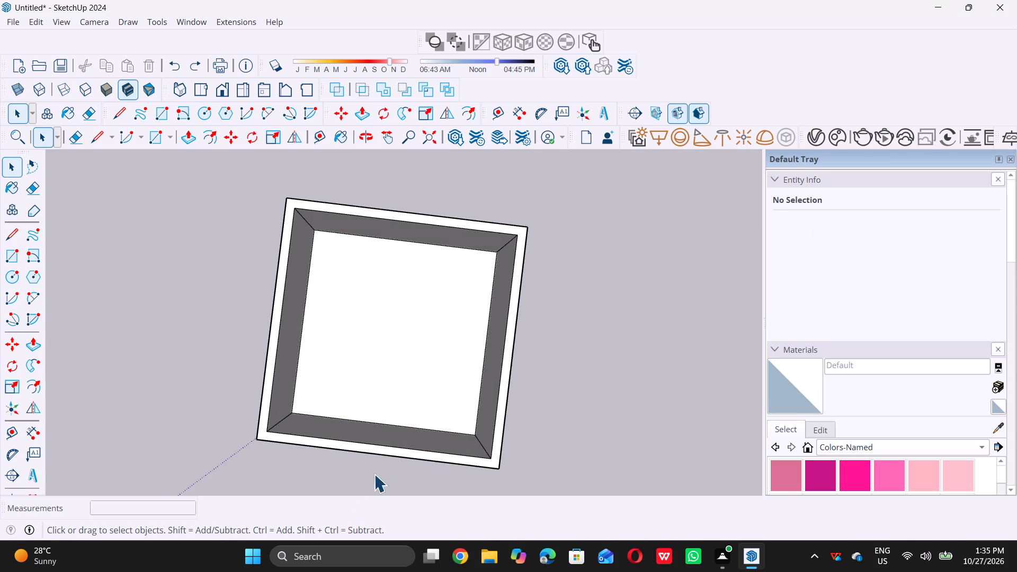
{"action": "scroll", "coordinate": [378, 445], "scroll_direction": "down", "scroll_amount": 11}
{"action": "middle_click_drag", "start_coordinate": [382, 400], "coordinate": [369, 326]}
{"action": "middle_click_drag", "start_coordinate": [376, 422], "coordinate": [423, 263]}
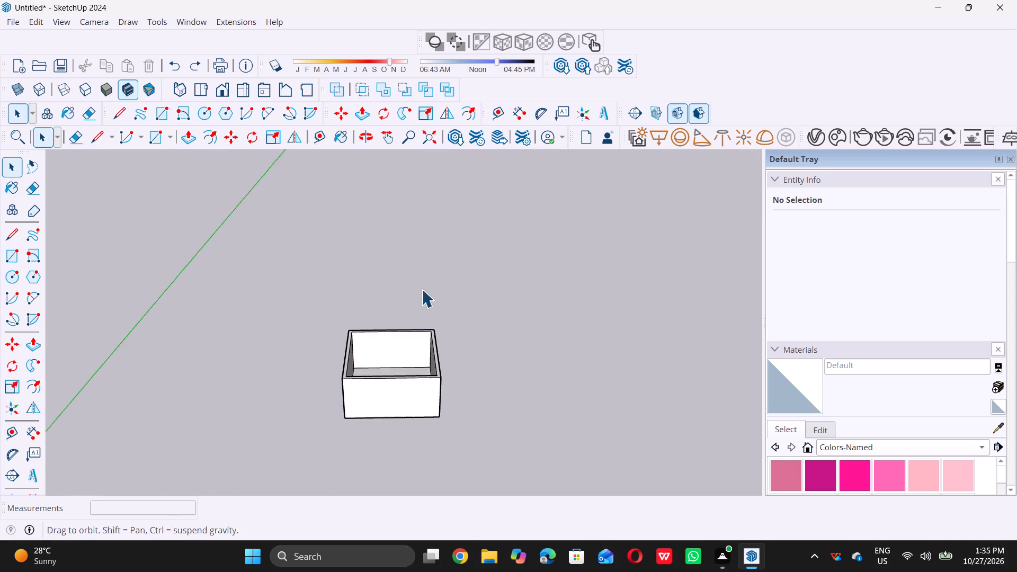
{"action": "middle_click_drag", "start_coordinate": [381, 381], "coordinate": [431, 220]}
{"action": "middle_click_drag", "start_coordinate": [356, 404], "coordinate": [392, 348]}
{"action": "scroll", "coordinate": [298, 428], "scroll_direction": "up", "scroll_amount": 6}
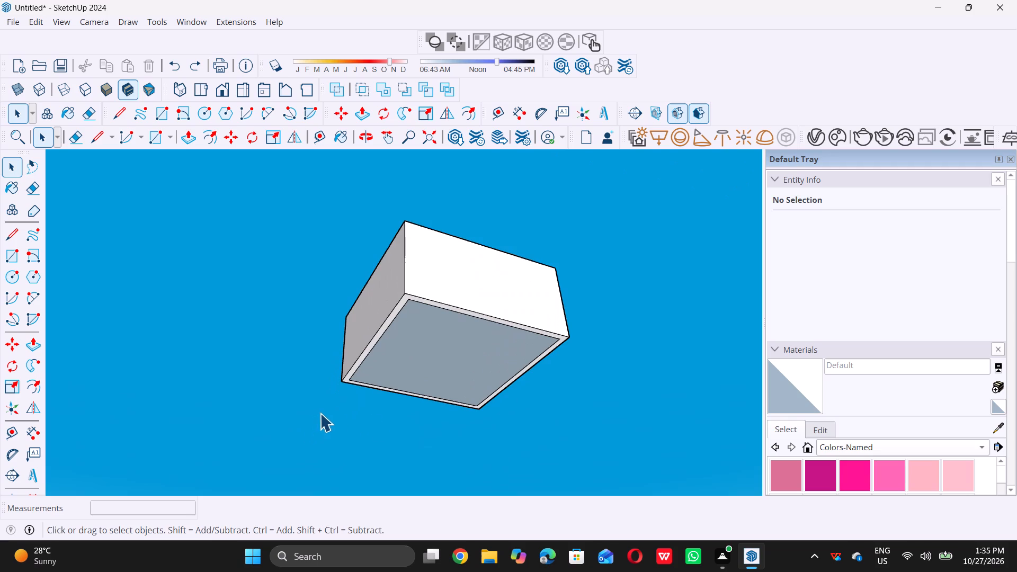
{"action": "middle_click_drag", "start_coordinate": [373, 417], "coordinate": [442, 400]}
{"action": "scroll", "coordinate": [438, 426], "scroll_direction": "up", "scroll_amount": 8}
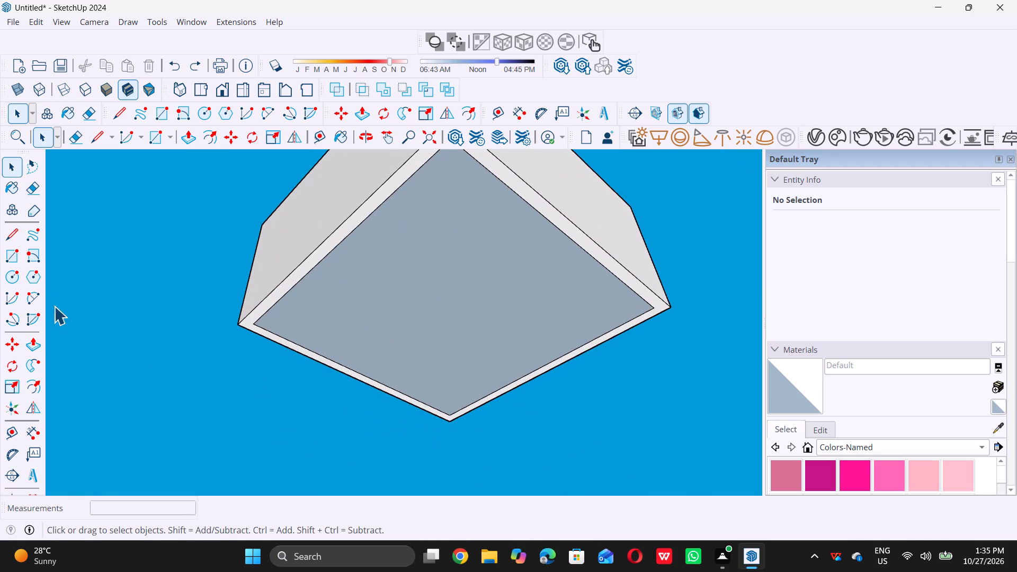
{"action": "left_click", "coordinate": [30, 255]}
{"action": "scroll", "coordinate": [423, 424], "scroll_direction": "up", "scroll_amount": 4}
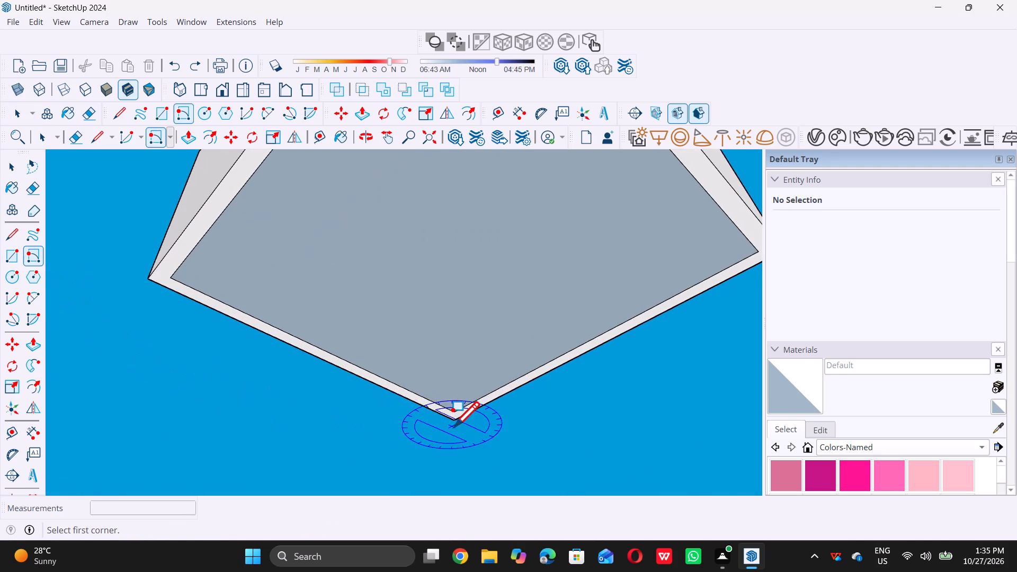
{"action": "scroll", "coordinate": [452, 427], "scroll_direction": "up", "scroll_amount": 1}
{"action": "triple_click", "coordinate": [452, 419]}
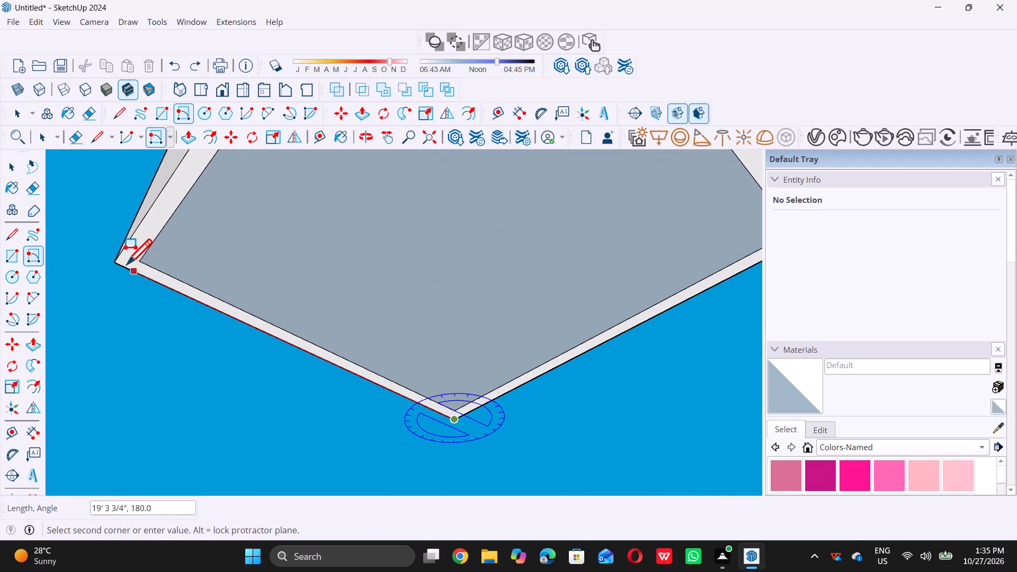
{"action": "double_click", "coordinate": [115, 260]}
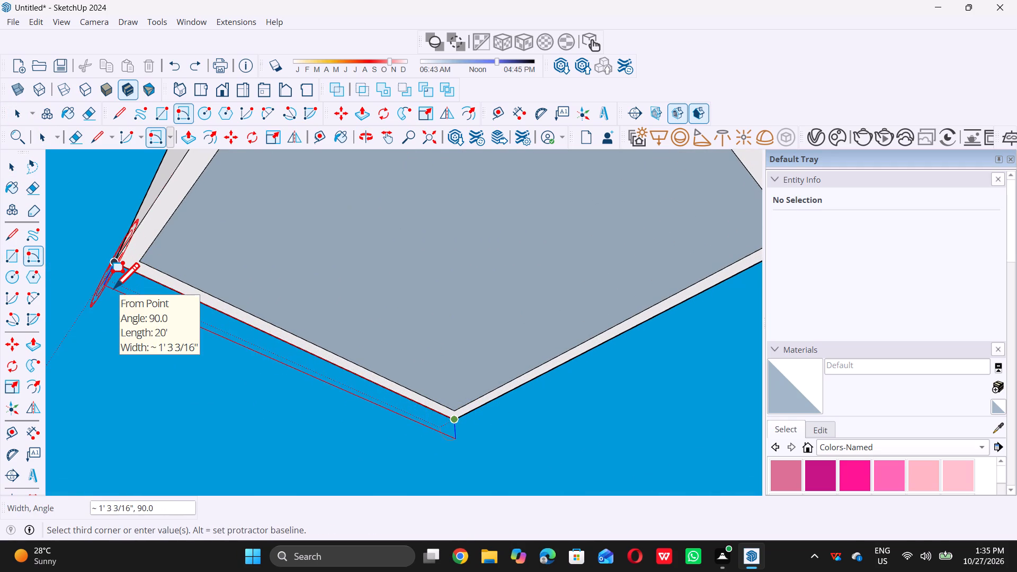
{"action": "key", "text": "9"}
{"action": "key", "text": "shift+quotedbl"}
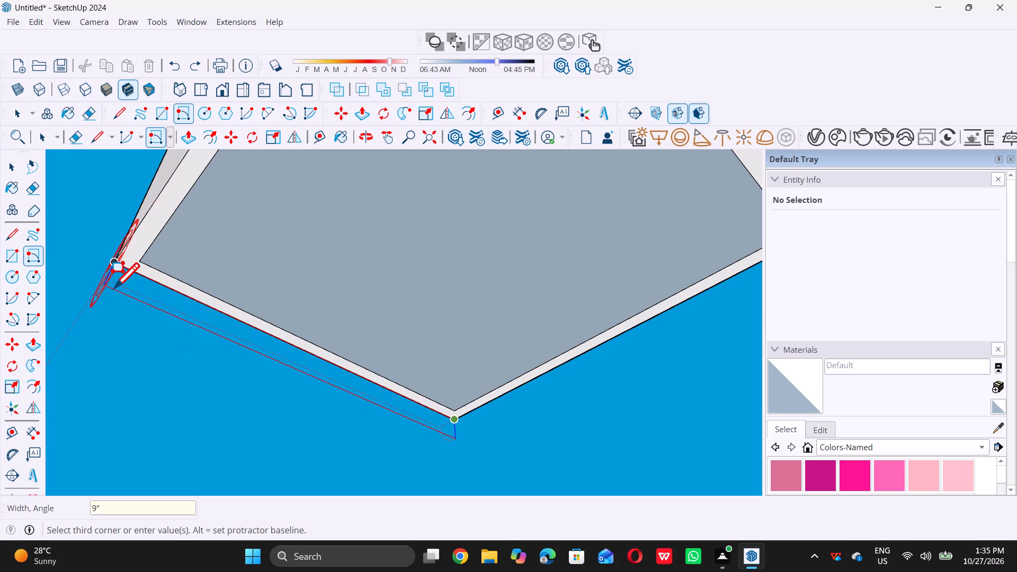
{"action": "key", "text": "Return"}
{"action": "key", "text": "space"}
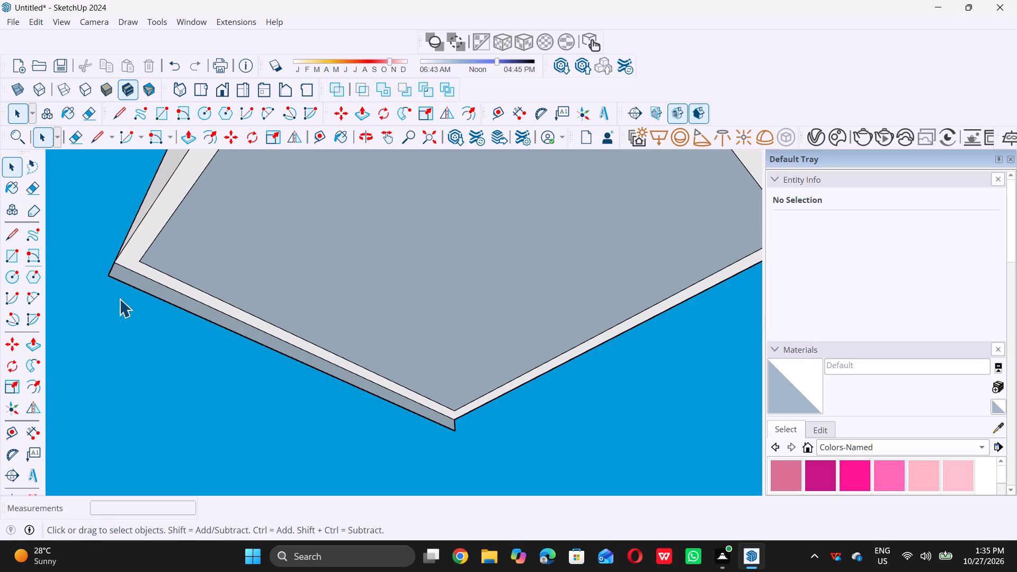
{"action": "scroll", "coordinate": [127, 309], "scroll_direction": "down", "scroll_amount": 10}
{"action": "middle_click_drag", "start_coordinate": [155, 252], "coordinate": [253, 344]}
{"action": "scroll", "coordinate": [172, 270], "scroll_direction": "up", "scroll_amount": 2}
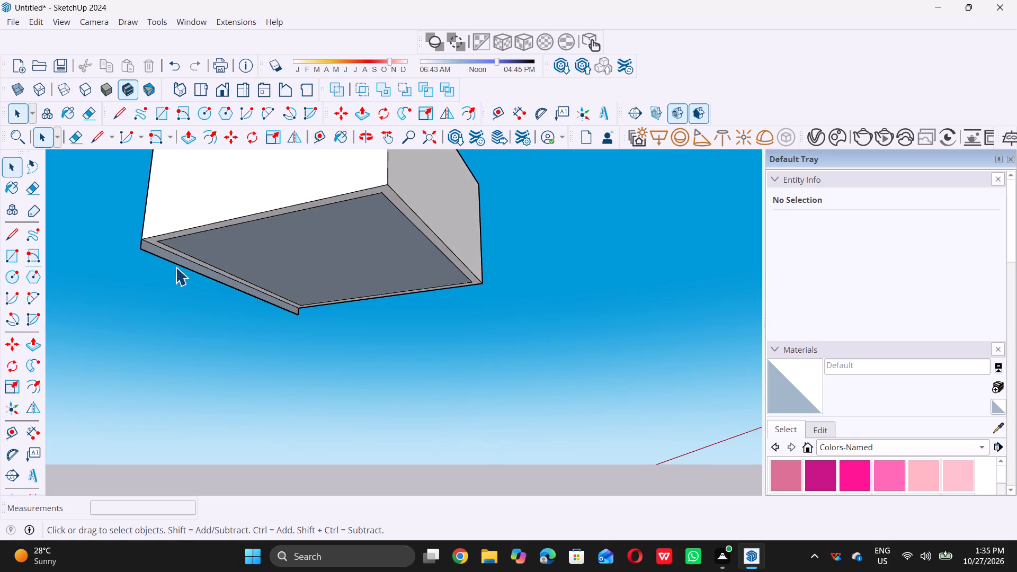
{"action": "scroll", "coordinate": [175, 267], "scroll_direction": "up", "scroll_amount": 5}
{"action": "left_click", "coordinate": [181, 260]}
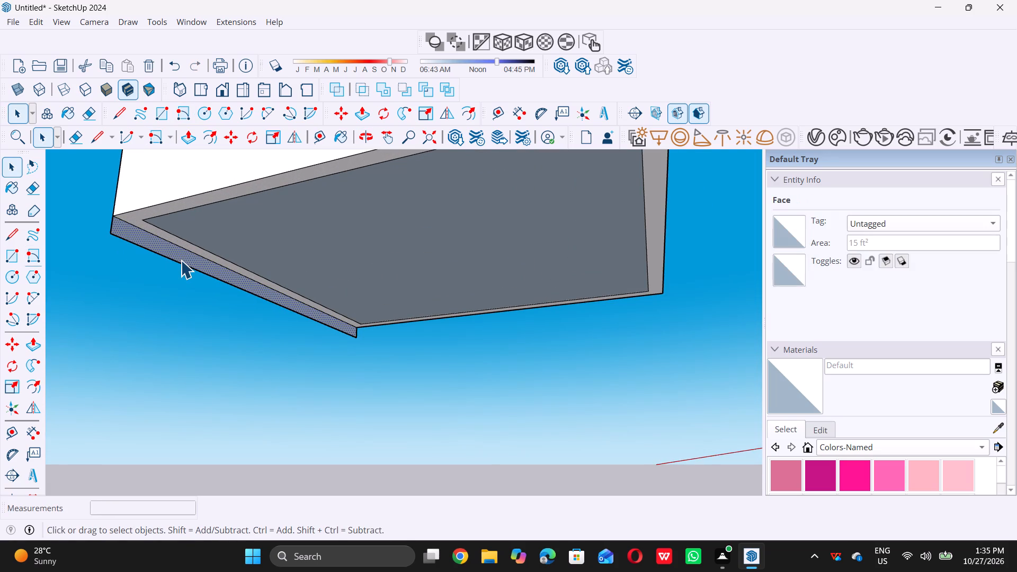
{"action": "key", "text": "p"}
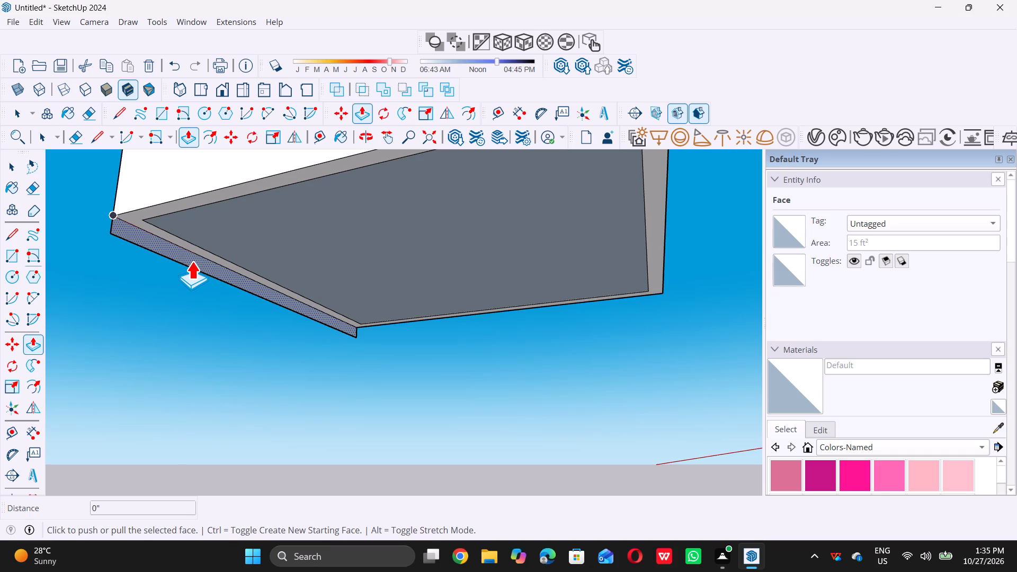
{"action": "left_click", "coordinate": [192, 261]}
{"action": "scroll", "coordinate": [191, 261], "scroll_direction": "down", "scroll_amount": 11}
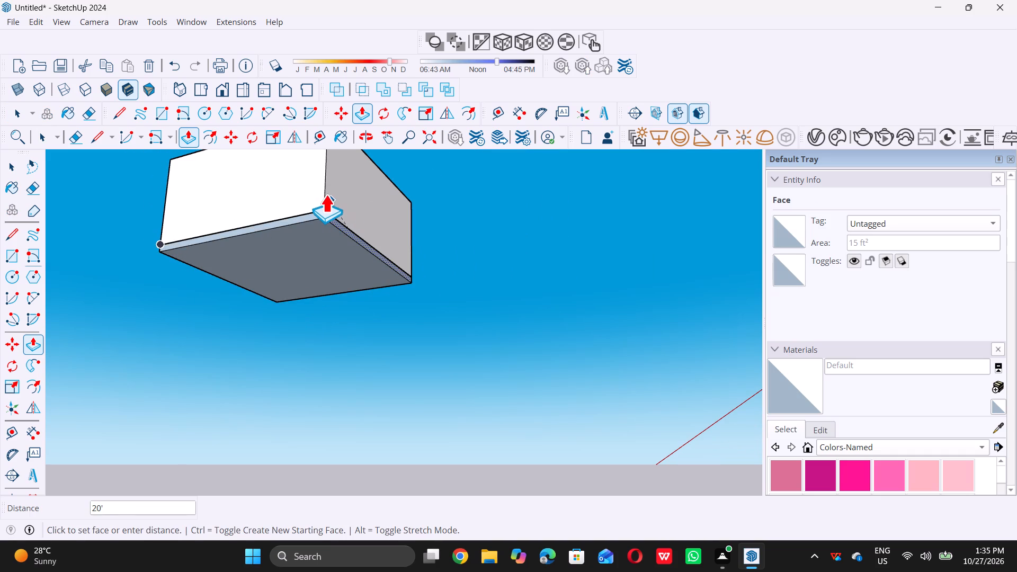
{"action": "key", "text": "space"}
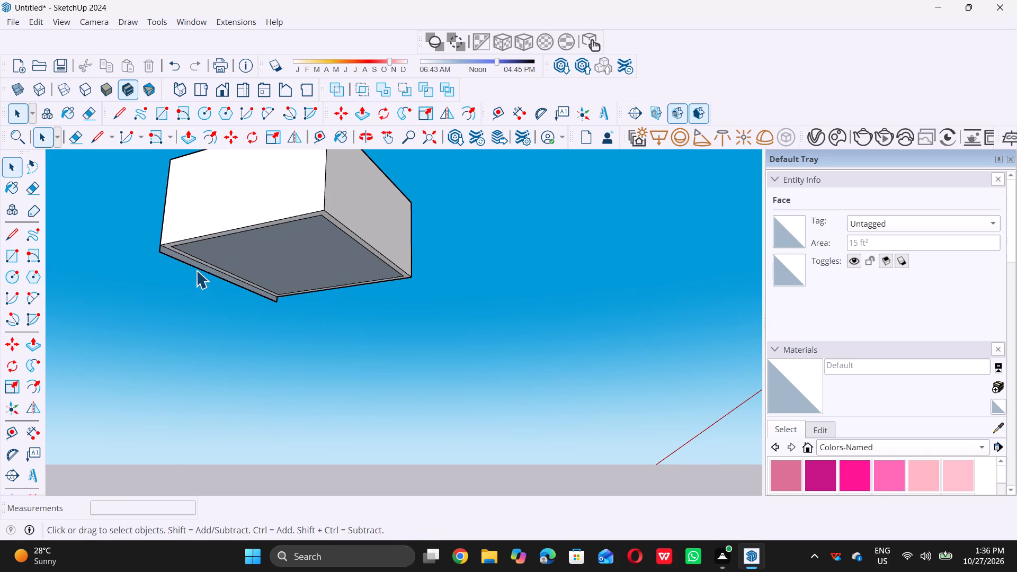
Push/Pull the 9" high strip about halfway across the underside of the room to start a floor slab.
{"action": "scroll", "coordinate": [192, 266], "scroll_direction": "up", "scroll_amount": 5}
{"action": "left_click", "coordinate": [193, 264]}
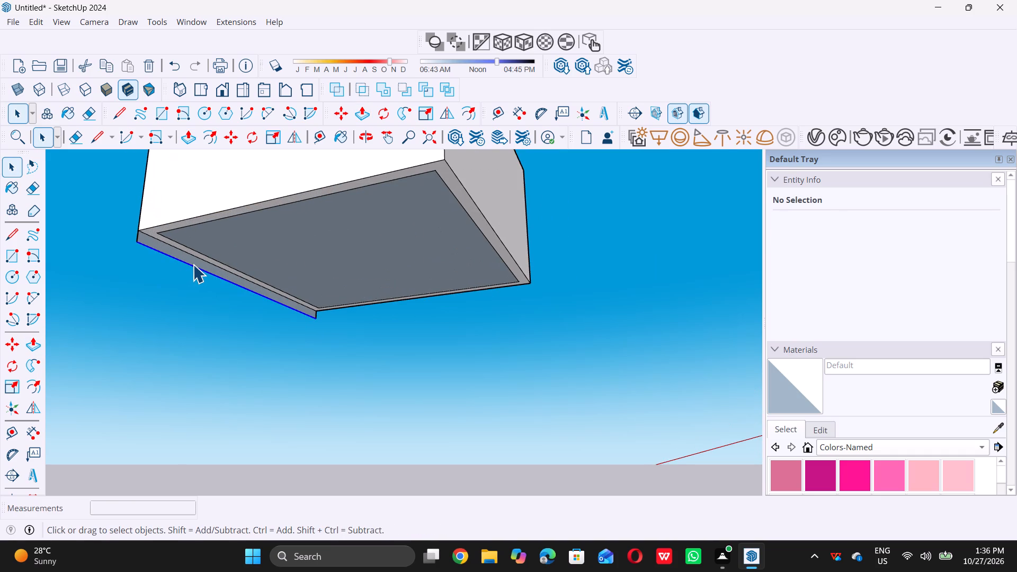
{"action": "double_click", "coordinate": [197, 261]}
{"action": "scroll", "coordinate": [197, 262], "scroll_direction": "up", "scroll_amount": 3}
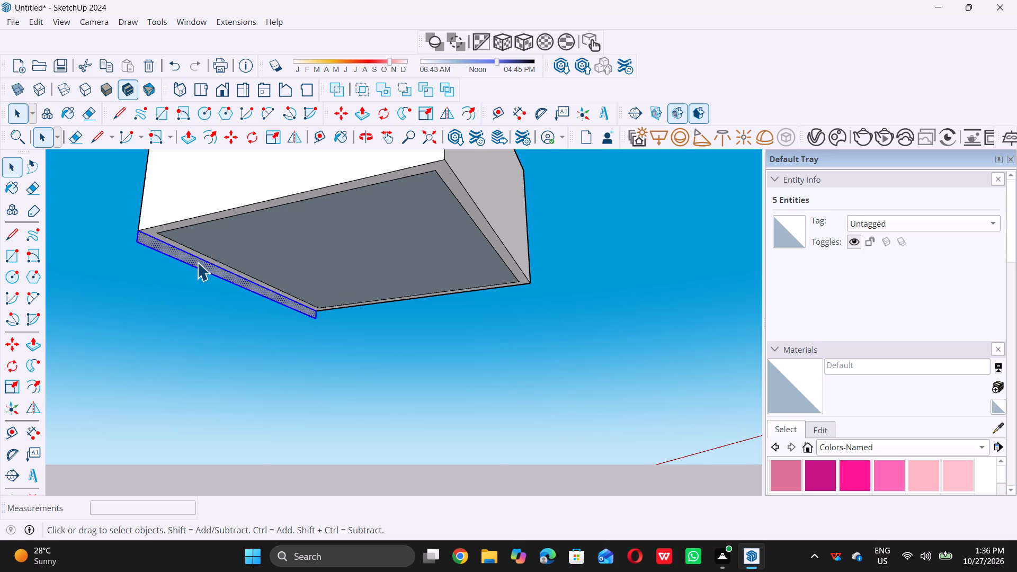
{"action": "scroll", "coordinate": [197, 262], "scroll_direction": "up", "scroll_amount": 1}
{"action": "key", "text": "p"}
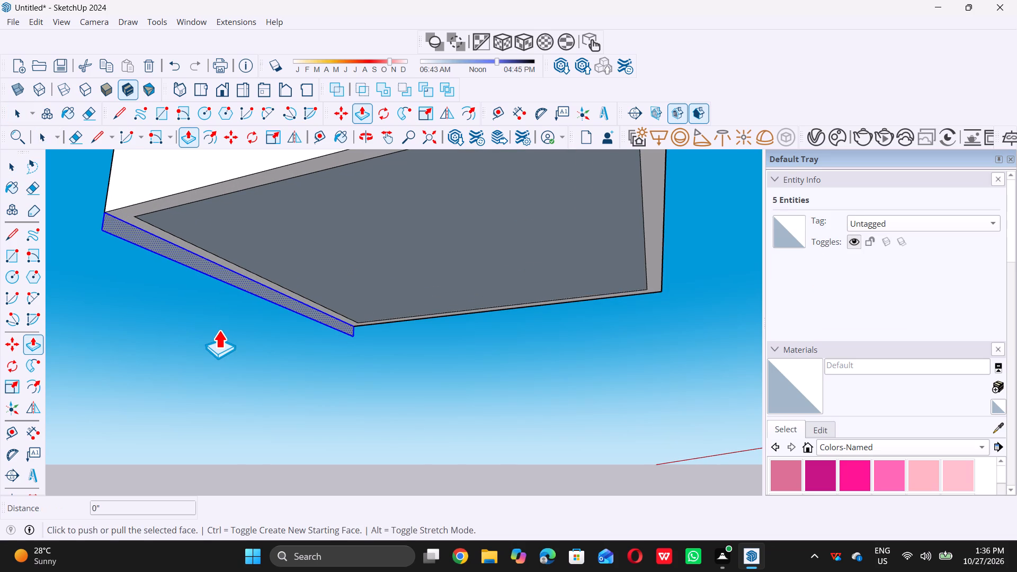
{"action": "triple_click", "coordinate": [256, 281]}
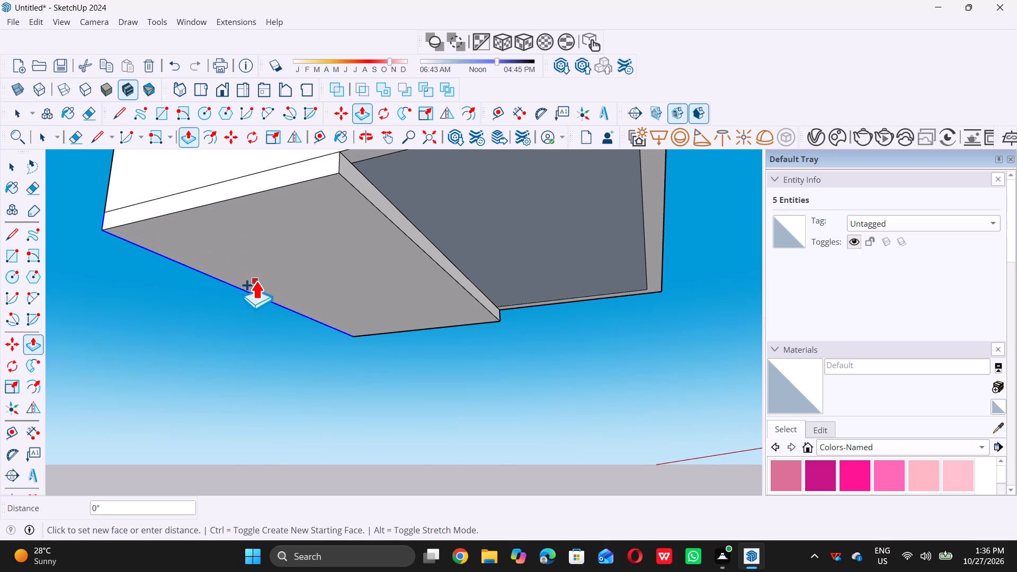
{"action": "scroll", "coordinate": [219, 311], "scroll_direction": "down", "scroll_amount": 5}
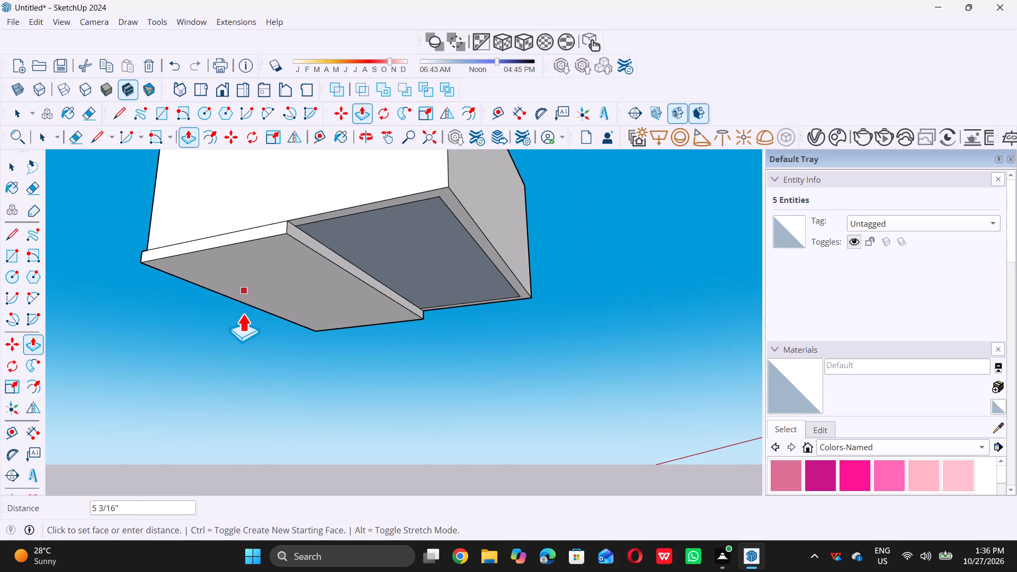
{"action": "key", "text": "space"}
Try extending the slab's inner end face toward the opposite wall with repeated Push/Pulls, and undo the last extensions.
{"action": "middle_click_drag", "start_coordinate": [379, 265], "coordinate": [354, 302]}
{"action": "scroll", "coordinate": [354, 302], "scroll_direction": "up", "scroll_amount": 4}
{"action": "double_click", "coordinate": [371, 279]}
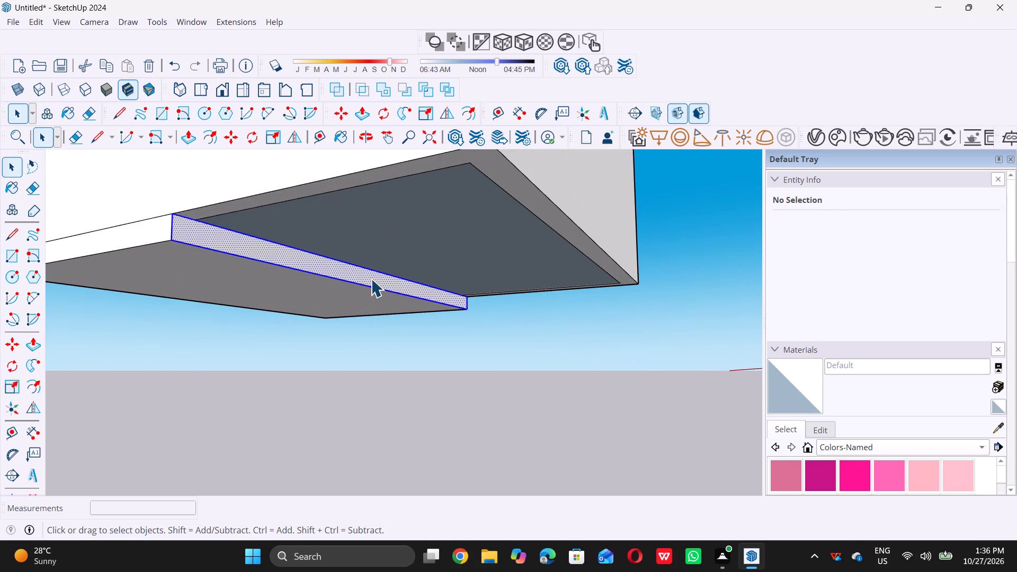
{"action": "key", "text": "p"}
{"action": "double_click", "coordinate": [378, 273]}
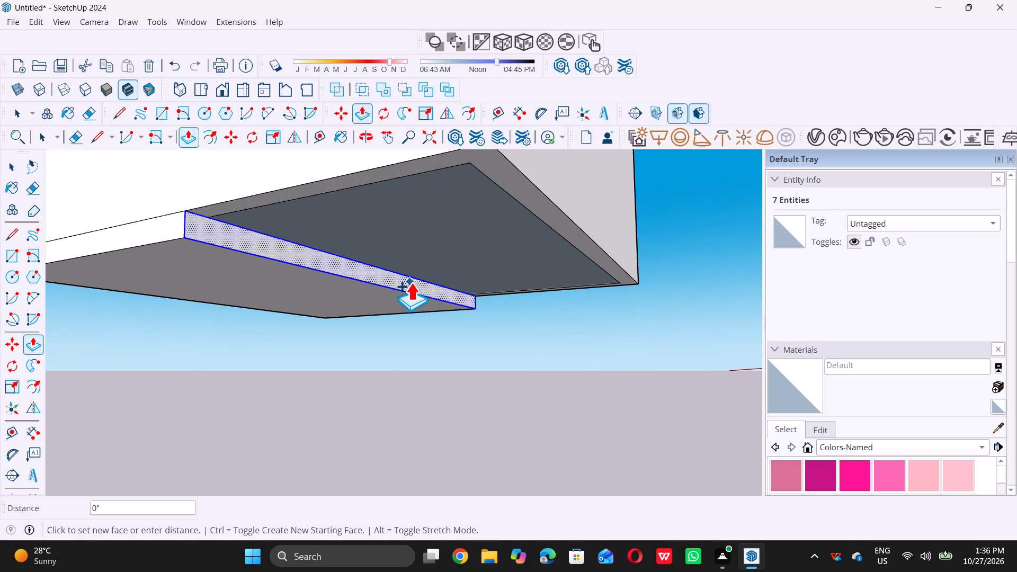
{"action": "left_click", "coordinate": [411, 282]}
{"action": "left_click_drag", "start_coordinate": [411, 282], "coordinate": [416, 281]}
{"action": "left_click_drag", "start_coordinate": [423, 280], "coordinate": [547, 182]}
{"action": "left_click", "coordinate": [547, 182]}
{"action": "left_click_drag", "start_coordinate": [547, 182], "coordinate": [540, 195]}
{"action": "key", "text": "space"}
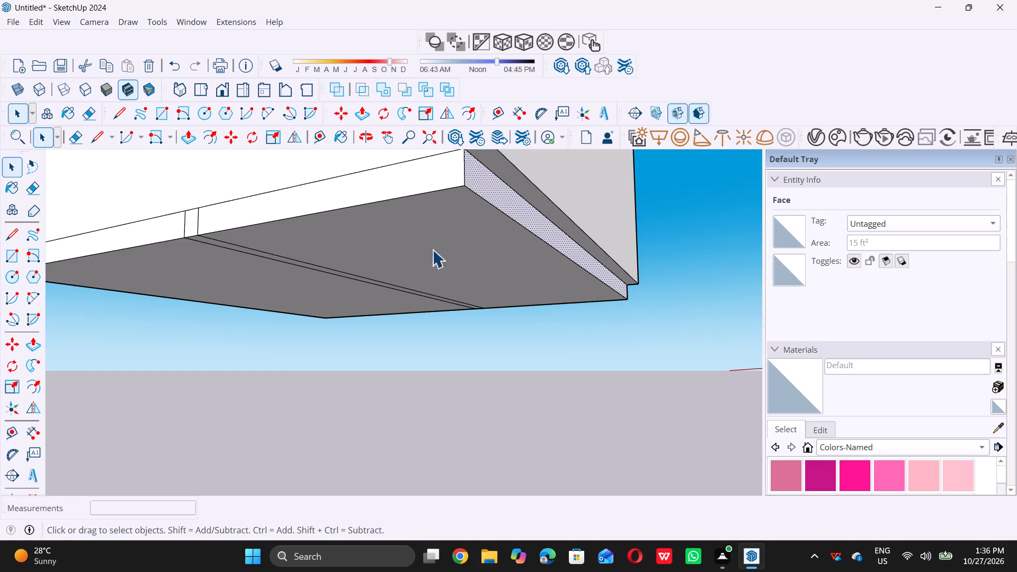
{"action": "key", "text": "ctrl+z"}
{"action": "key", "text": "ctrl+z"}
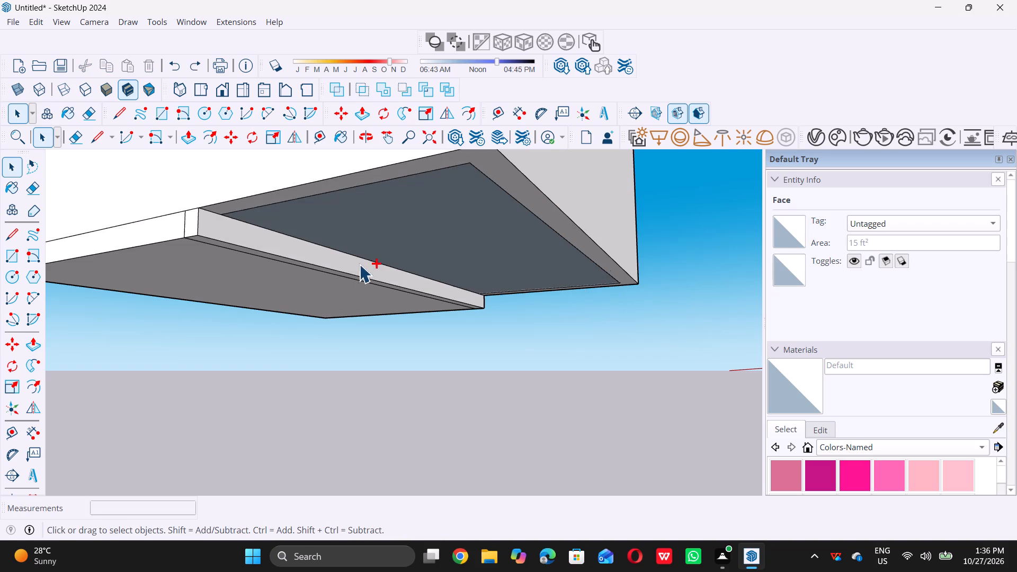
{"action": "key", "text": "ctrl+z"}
Push/Pull the slab's inner end face to the opposite outer wall face so the slab spans the whole room.
{"action": "middle_click_drag", "start_coordinate": [290, 193], "coordinate": [293, 239]}
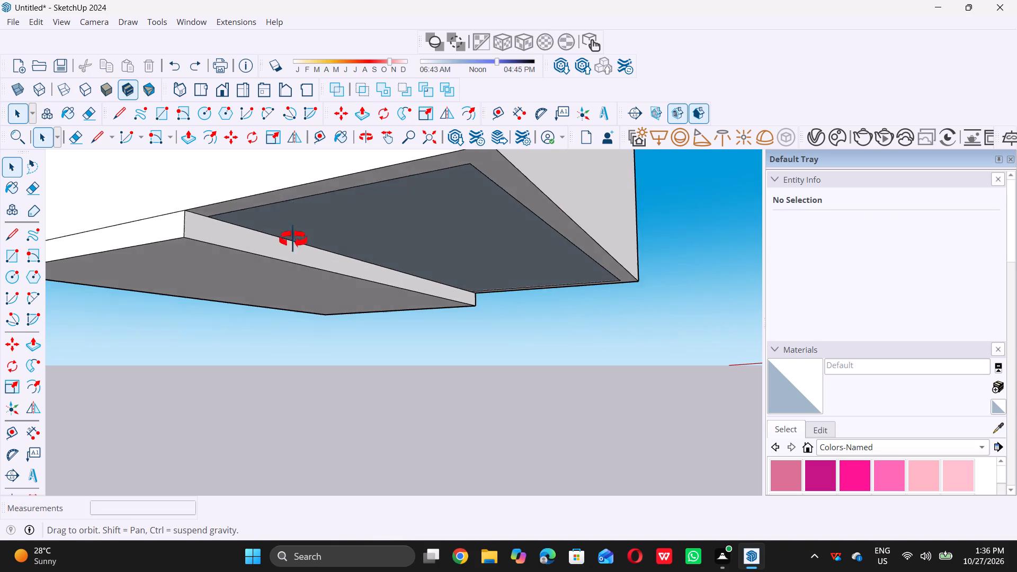
{"action": "middle_click_drag", "start_coordinate": [293, 239], "coordinate": [297, 262]}
{"action": "scroll", "coordinate": [292, 243], "scroll_direction": "up", "scroll_amount": 4}
{"action": "left_click", "coordinate": [280, 202]}
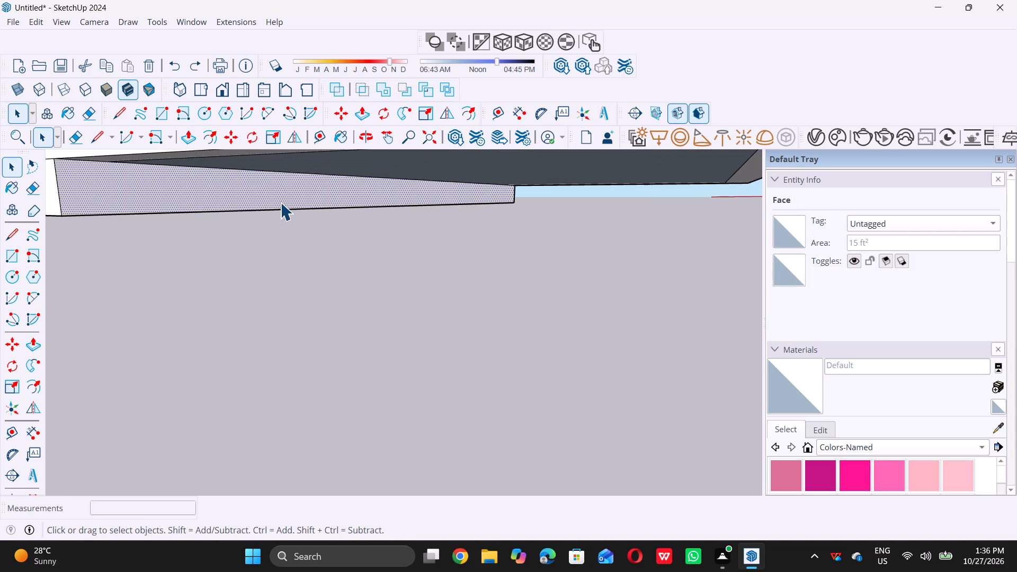
{"action": "key", "text": "p"}
{"action": "left_click", "coordinate": [258, 194]}
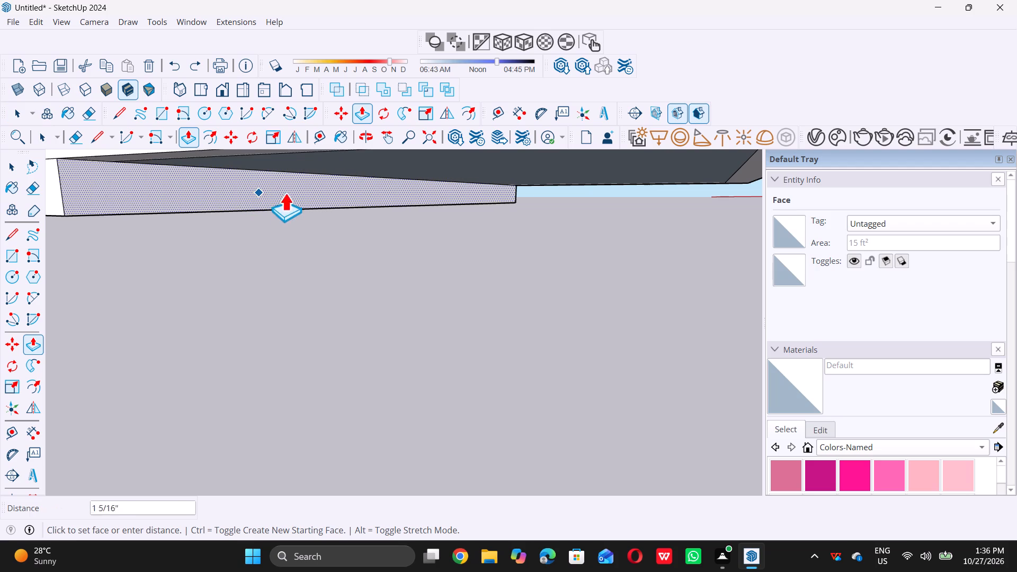
{"action": "scroll", "coordinate": [346, 206], "scroll_direction": "down", "scroll_amount": 9}
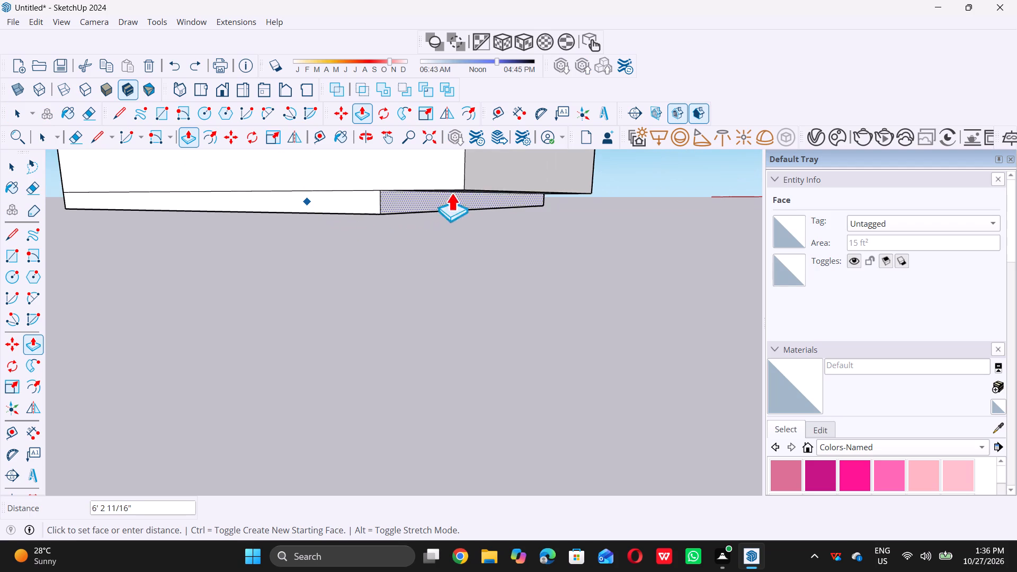
{"action": "double_click", "coordinate": [466, 171]}
{"action": "key", "text": "space"}
{"action": "left_click", "coordinate": [552, 282]}
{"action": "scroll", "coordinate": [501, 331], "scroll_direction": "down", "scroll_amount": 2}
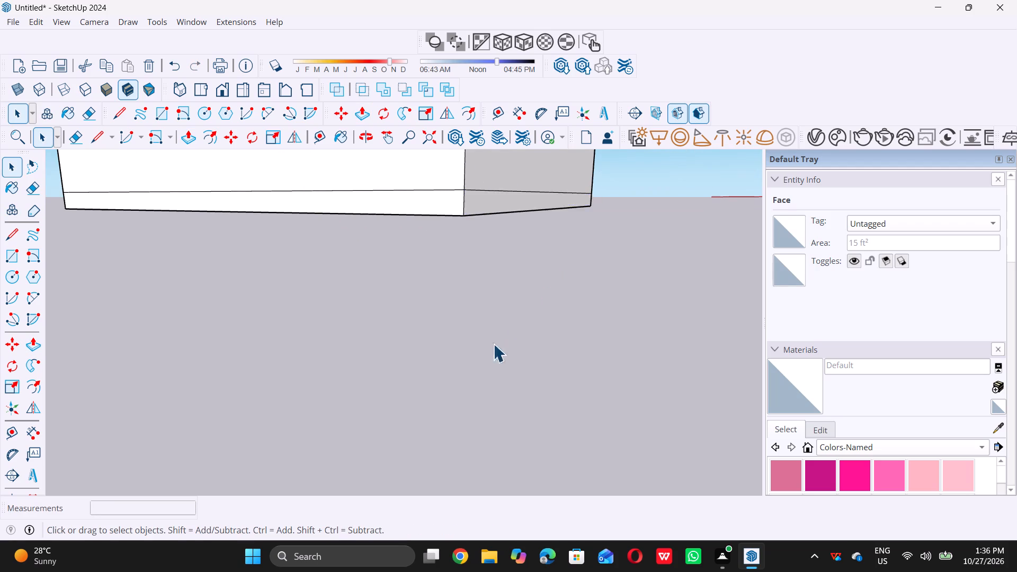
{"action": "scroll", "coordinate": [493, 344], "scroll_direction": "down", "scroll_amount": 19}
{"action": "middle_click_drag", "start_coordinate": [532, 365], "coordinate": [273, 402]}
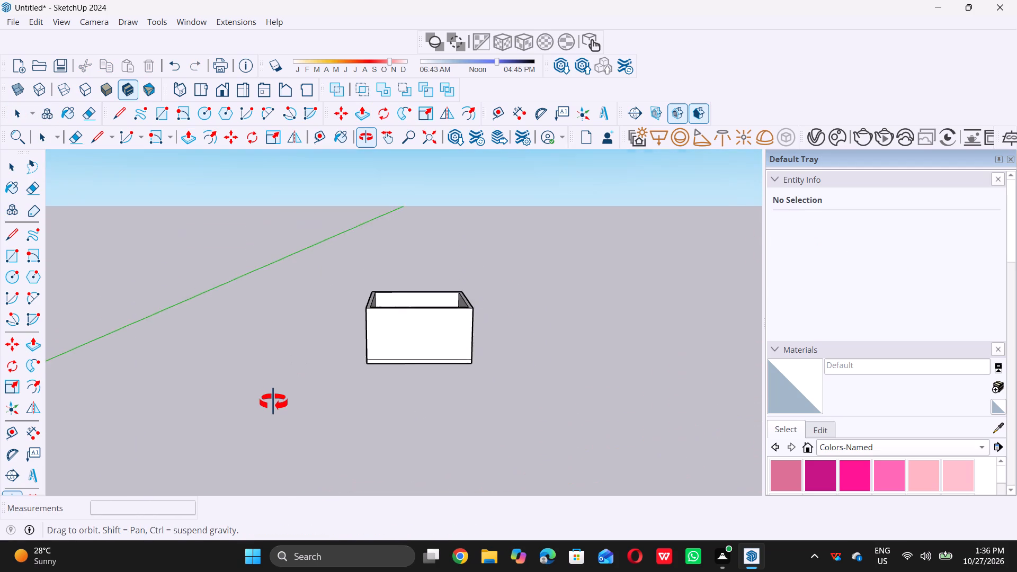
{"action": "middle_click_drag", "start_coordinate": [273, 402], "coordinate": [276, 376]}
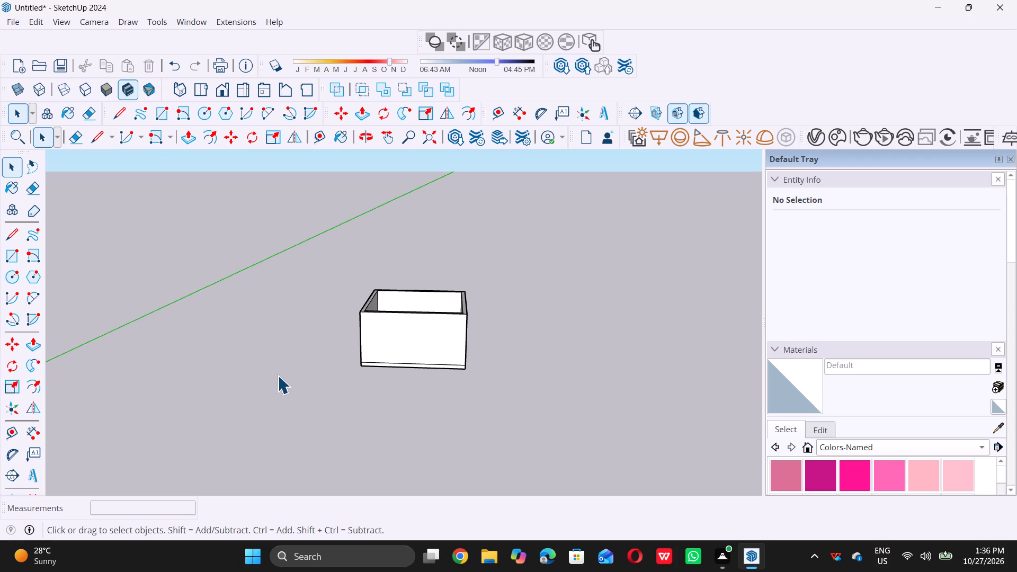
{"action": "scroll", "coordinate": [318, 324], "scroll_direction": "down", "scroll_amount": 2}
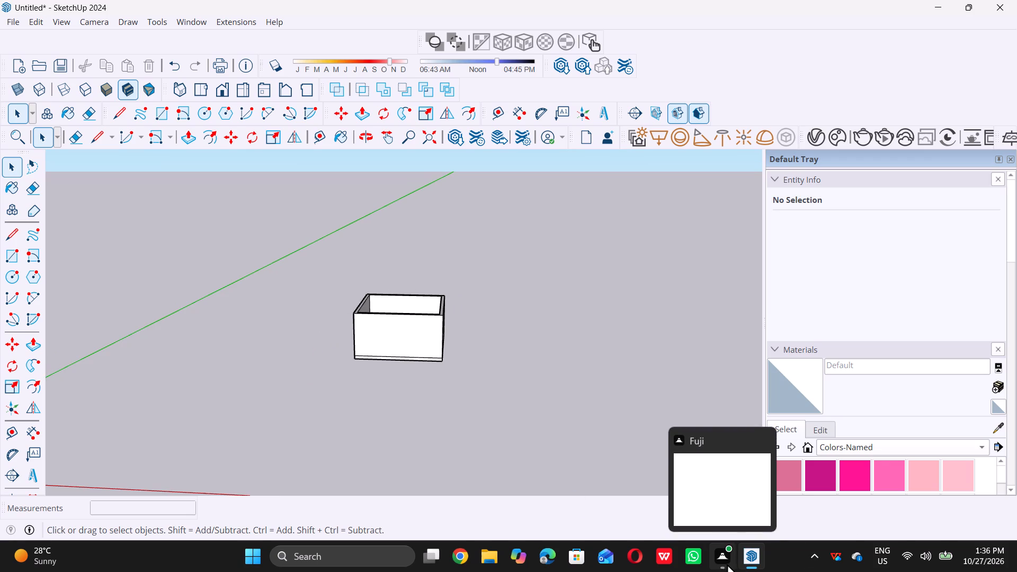
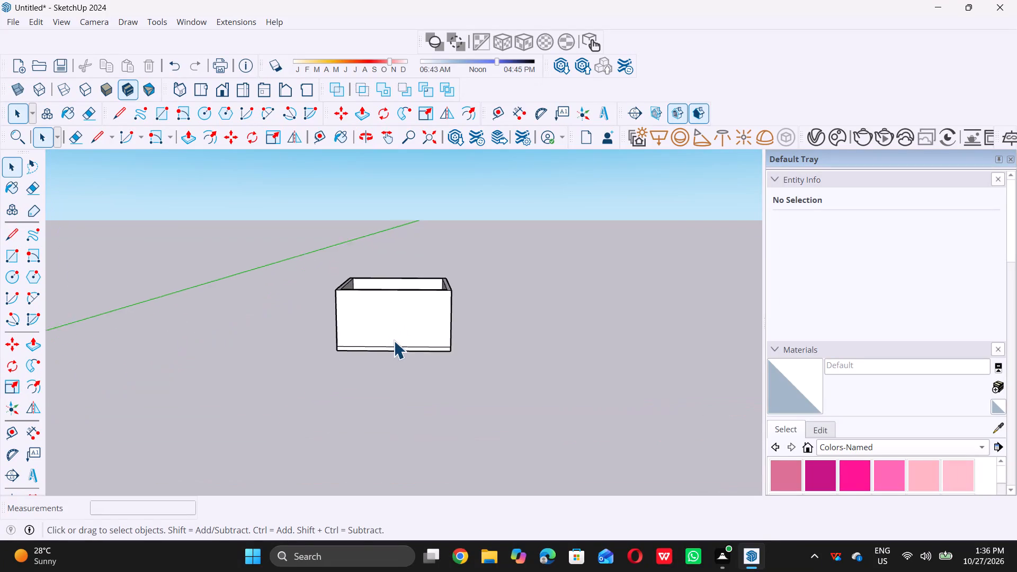
Place a vertical Tape Measure guide on the facing outer wall, 2' in from its right vertical edge.
{"action": "scroll", "coordinate": [394, 339], "scroll_direction": "down", "scroll_amount": 2}
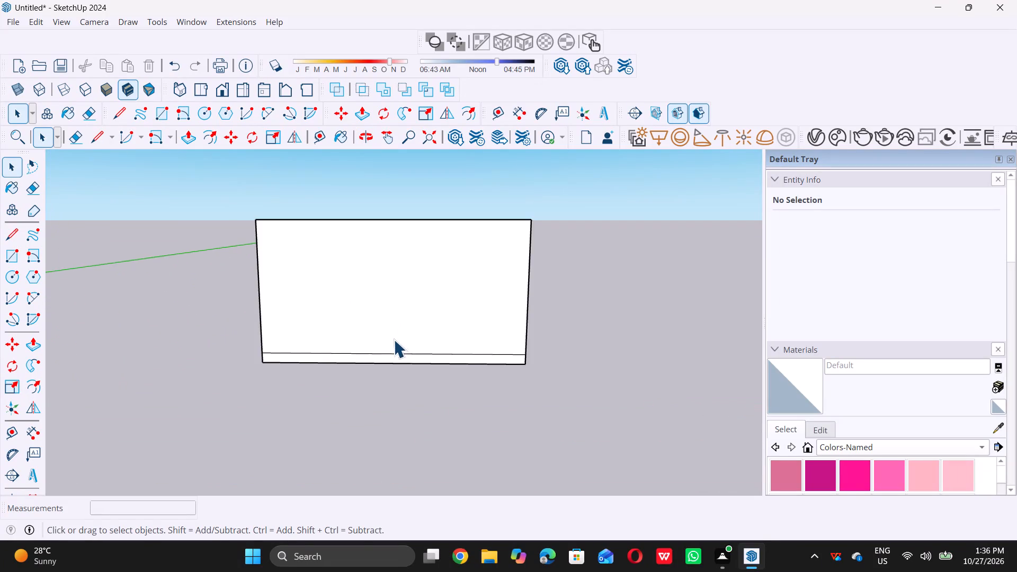
{"action": "scroll", "coordinate": [394, 339], "scroll_direction": "down", "scroll_amount": 3}
{"action": "middle_click_drag", "start_coordinate": [381, 389], "coordinate": [396, 322]}
{"action": "scroll", "coordinate": [396, 319], "scroll_direction": "up", "scroll_amount": 6}
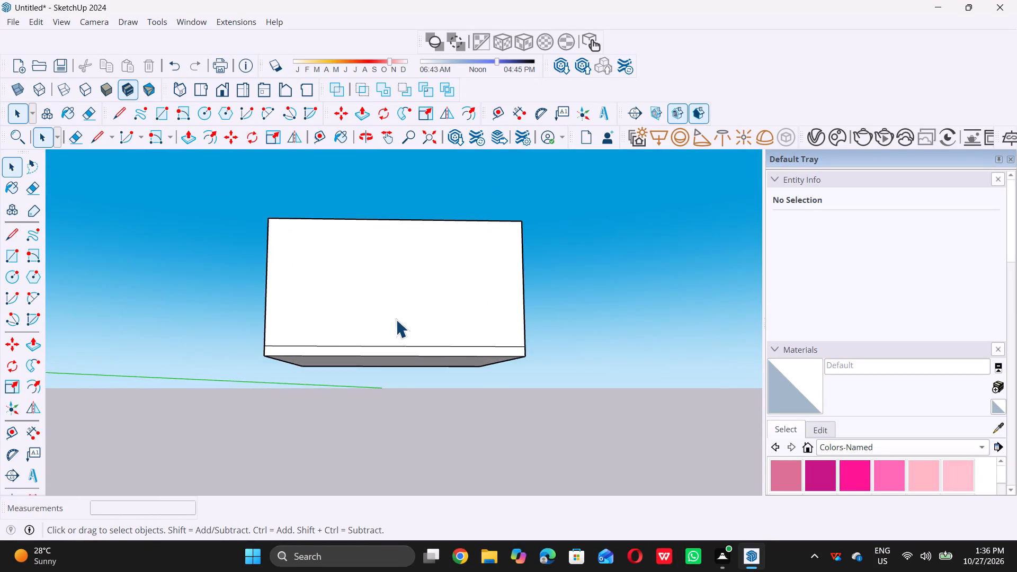
{"action": "scroll", "coordinate": [385, 342], "scroll_direction": "down", "scroll_amount": 4}
{"action": "middle_click_drag", "start_coordinate": [406, 328], "coordinate": [406, 339]}
{"action": "scroll", "coordinate": [421, 275], "scroll_direction": "up", "scroll_amount": 2}
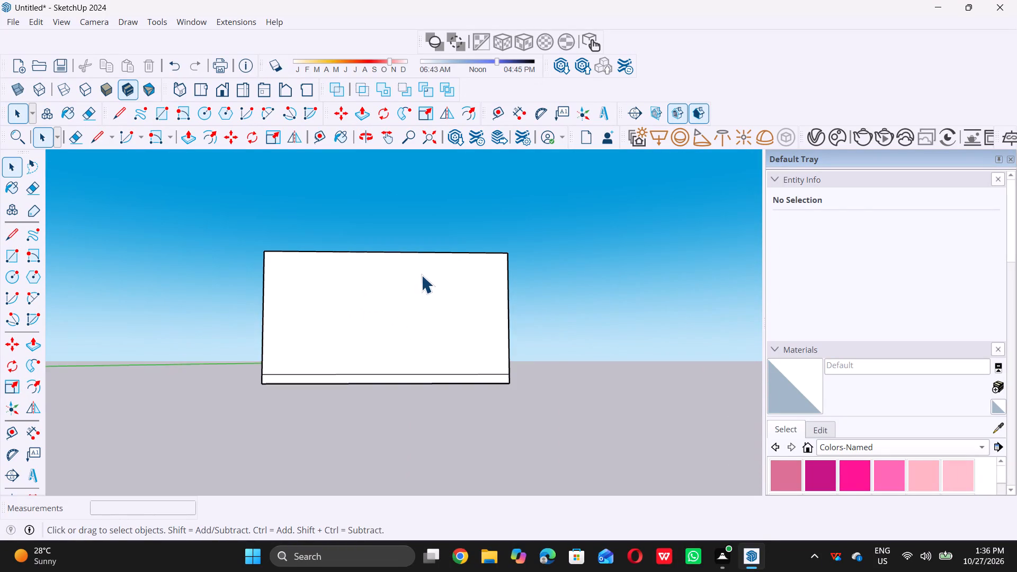
{"action": "middle_click", "coordinate": [363, 352]}
{"action": "scroll", "coordinate": [363, 348], "scroll_direction": "up", "scroll_amount": 1}
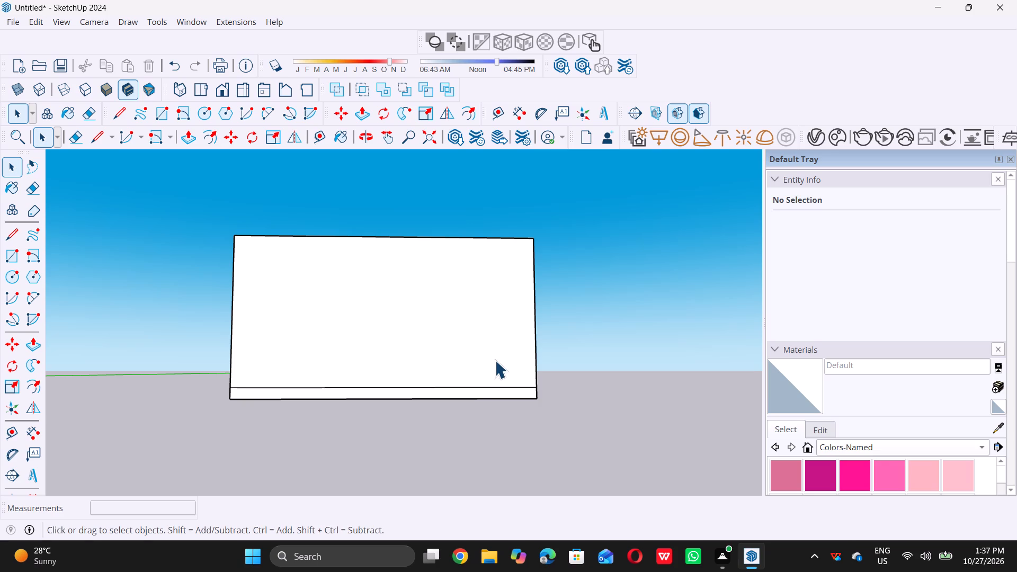
{"action": "middle_click_drag", "start_coordinate": [482, 281], "coordinate": [470, 284]}
{"action": "scroll", "coordinate": [470, 284], "scroll_direction": "up", "scroll_amount": 1}
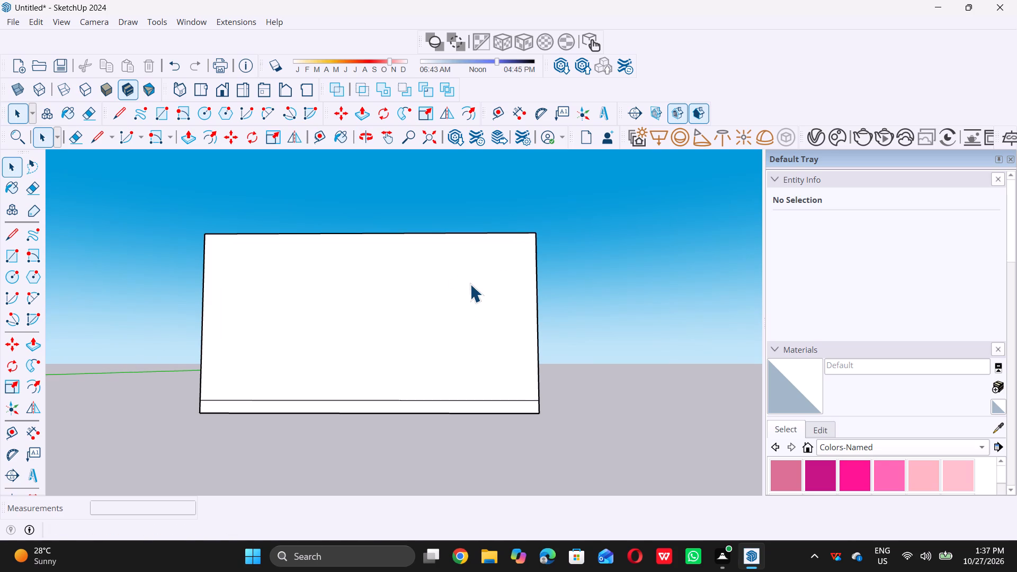
{"action": "key", "text": "t"}
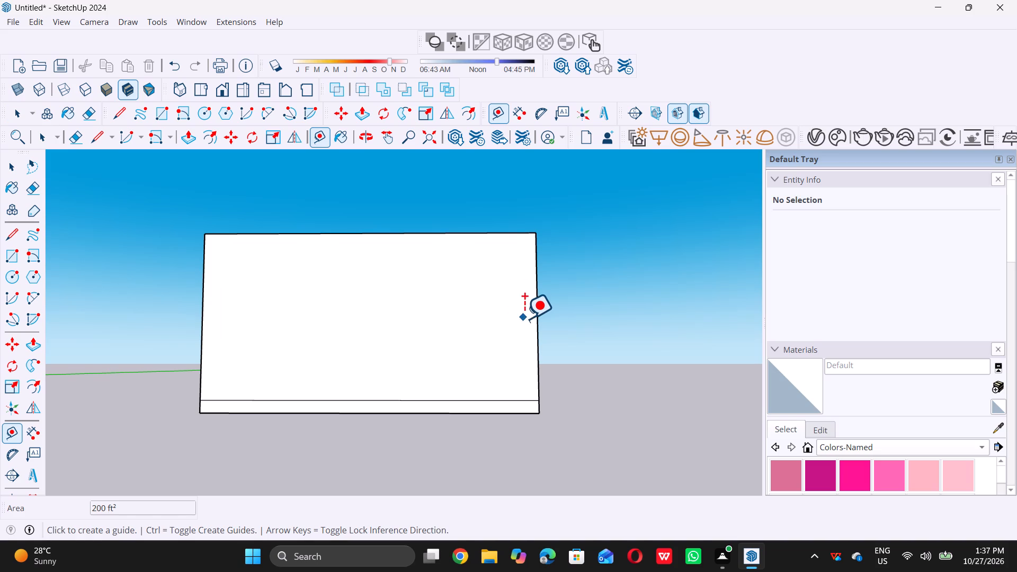
{"action": "left_click", "coordinate": [539, 318]}
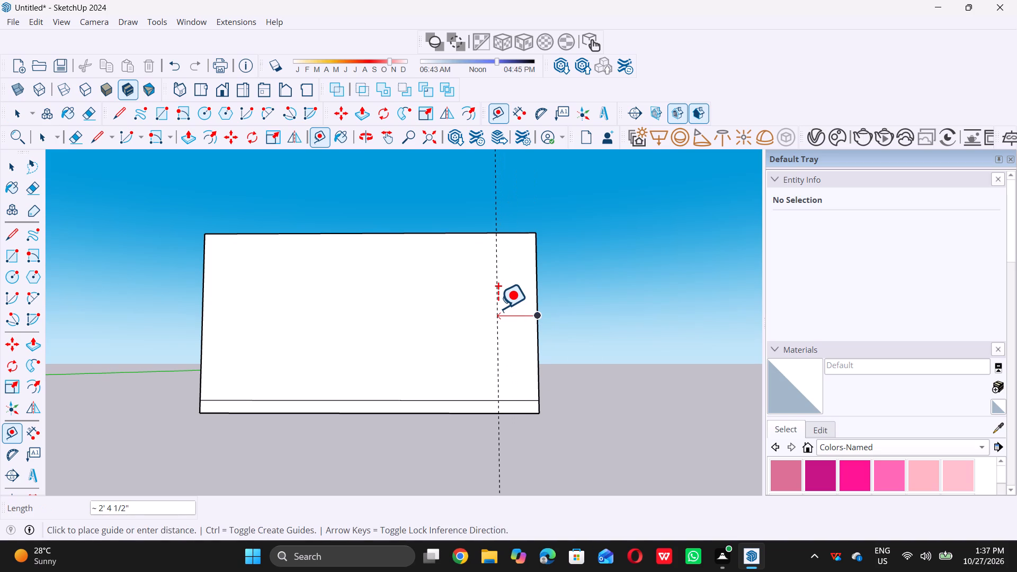
{"action": "type", "text": "2'"}
{"action": "key", "text": "Return"}
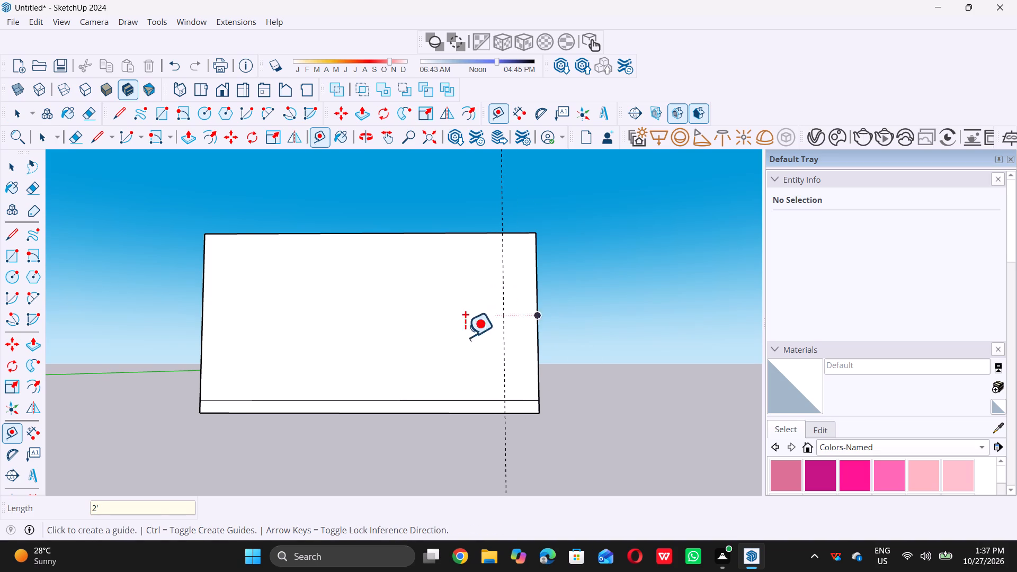
Place a horizontal guide 7' above the line between the wall and the floor slab.
{"action": "scroll", "coordinate": [457, 388], "scroll_direction": "up", "scroll_amount": 1}
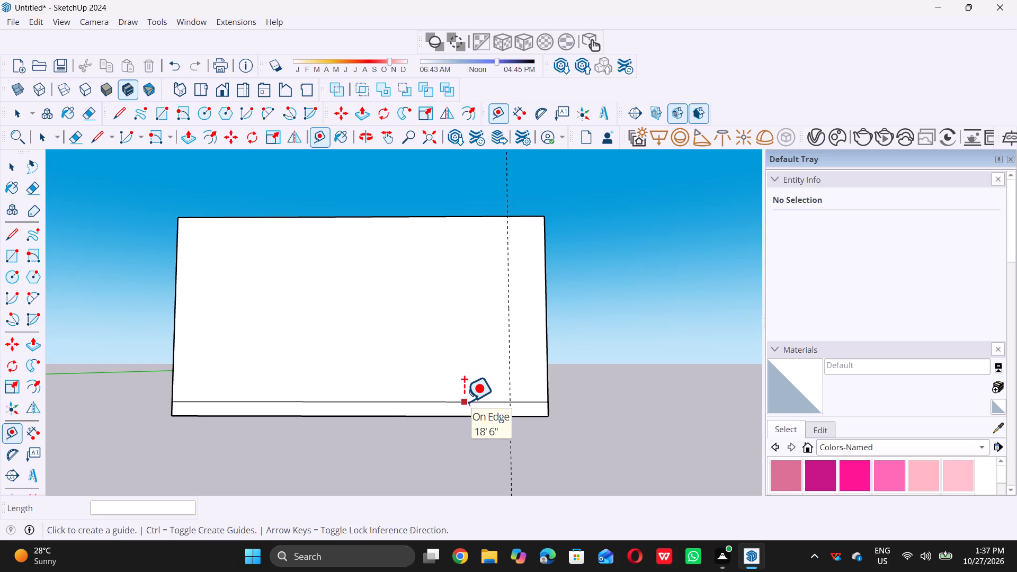
{"action": "left_click", "coordinate": [464, 401]}
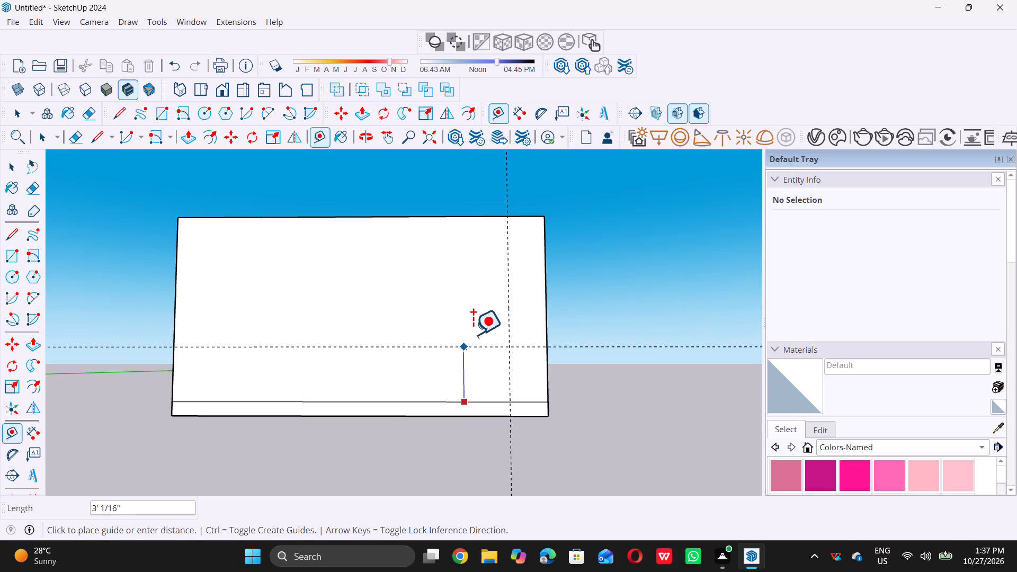
{"action": "type", "text": "7'"}
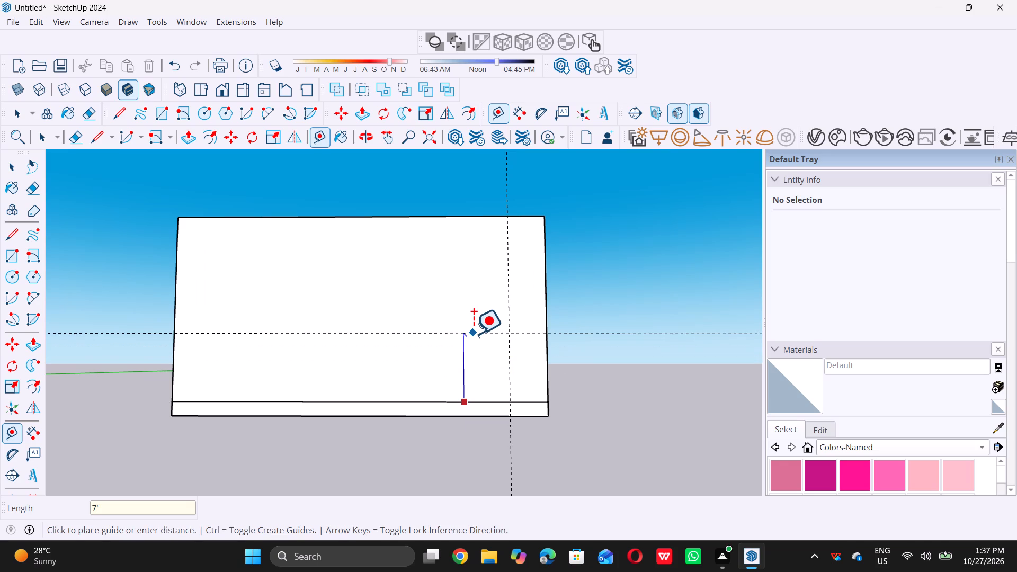
{"action": "key", "text": "Return"}
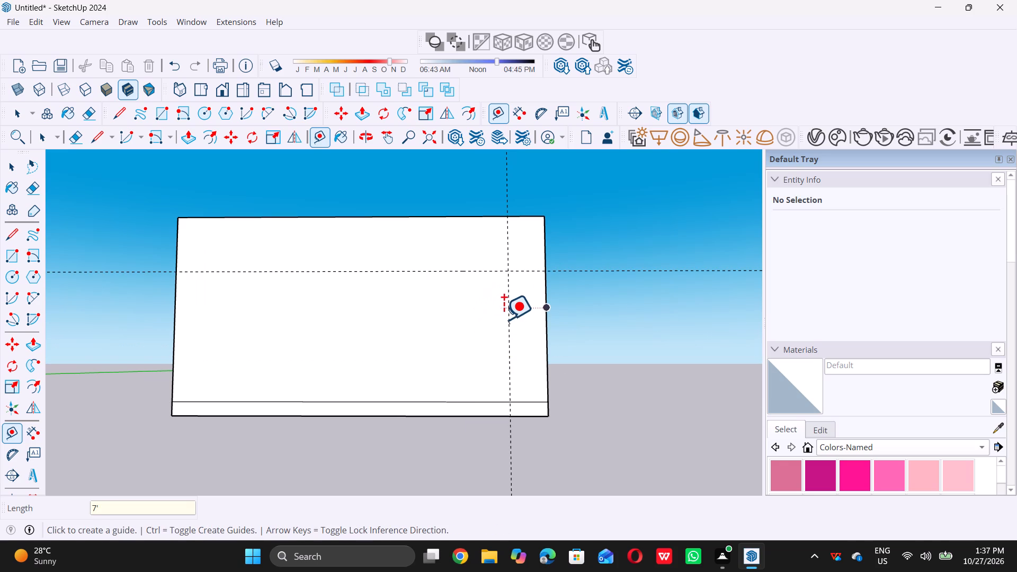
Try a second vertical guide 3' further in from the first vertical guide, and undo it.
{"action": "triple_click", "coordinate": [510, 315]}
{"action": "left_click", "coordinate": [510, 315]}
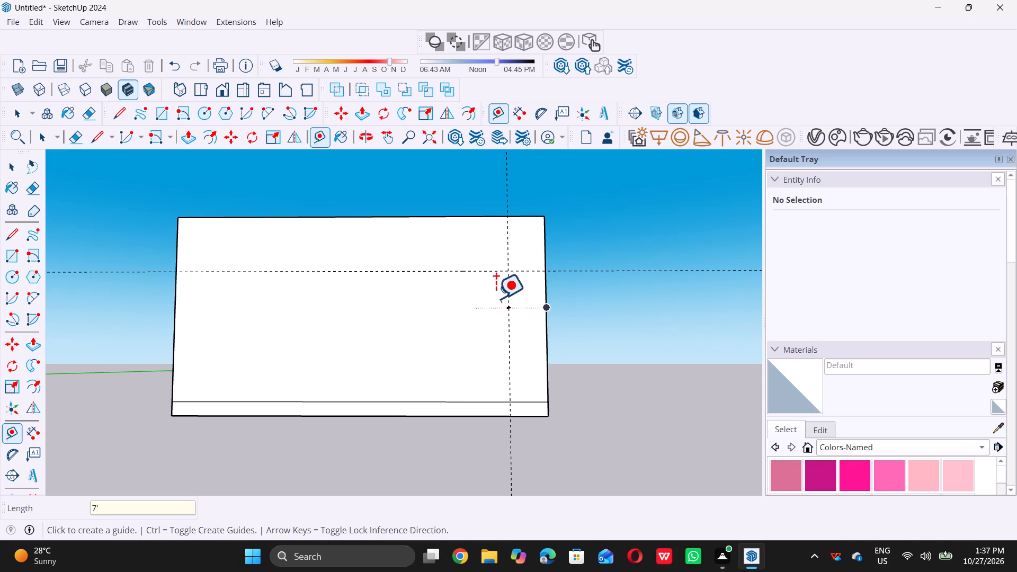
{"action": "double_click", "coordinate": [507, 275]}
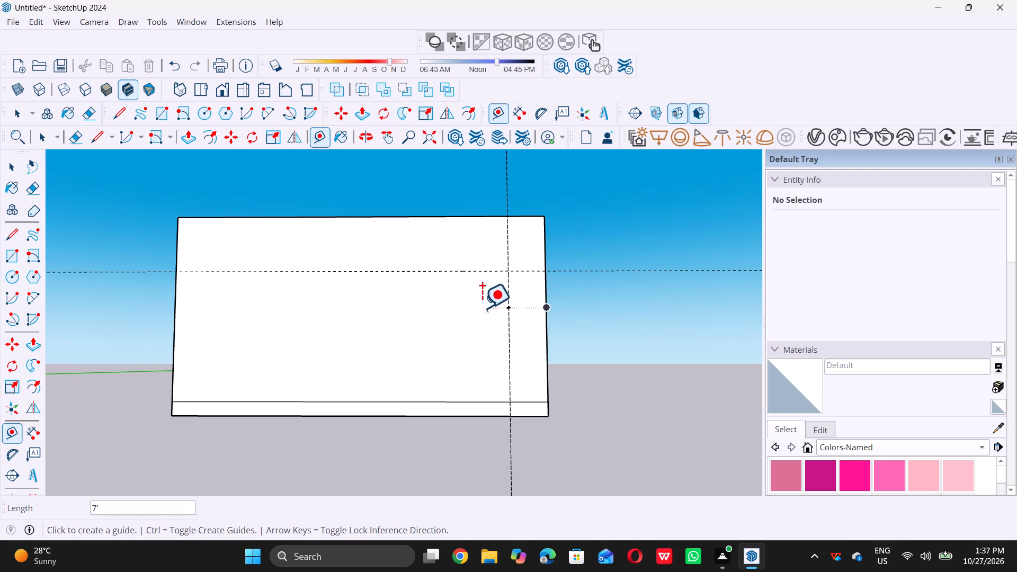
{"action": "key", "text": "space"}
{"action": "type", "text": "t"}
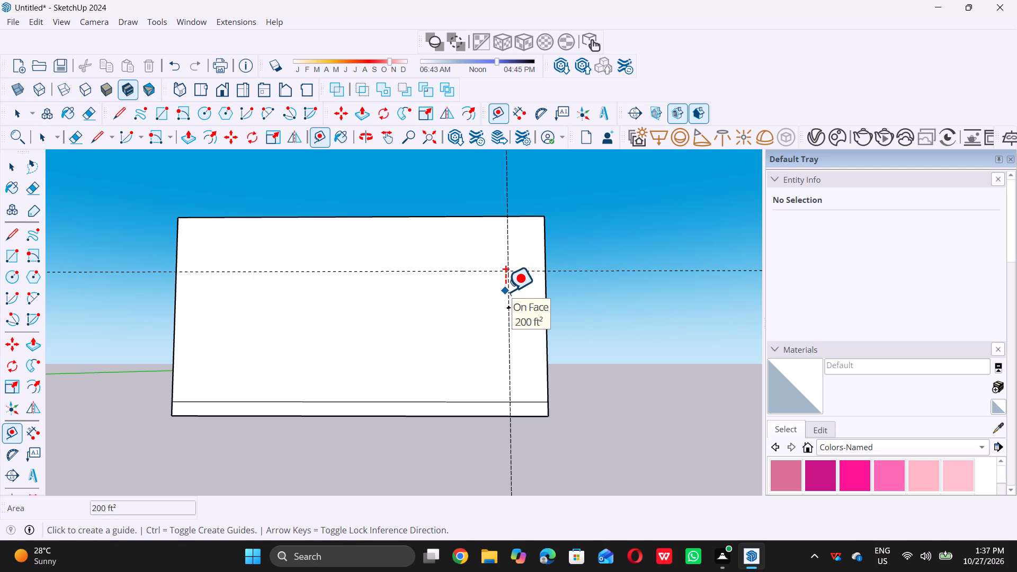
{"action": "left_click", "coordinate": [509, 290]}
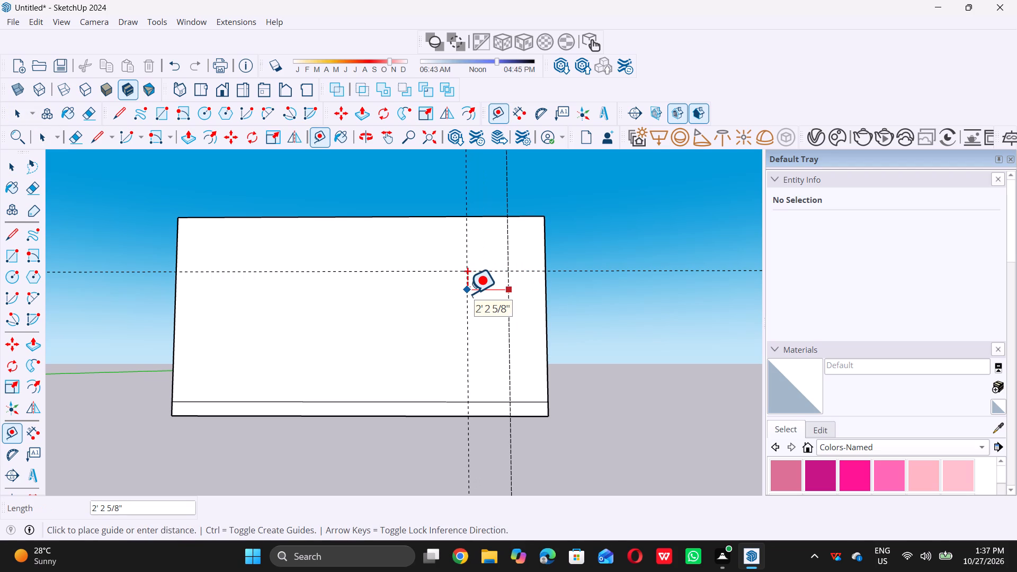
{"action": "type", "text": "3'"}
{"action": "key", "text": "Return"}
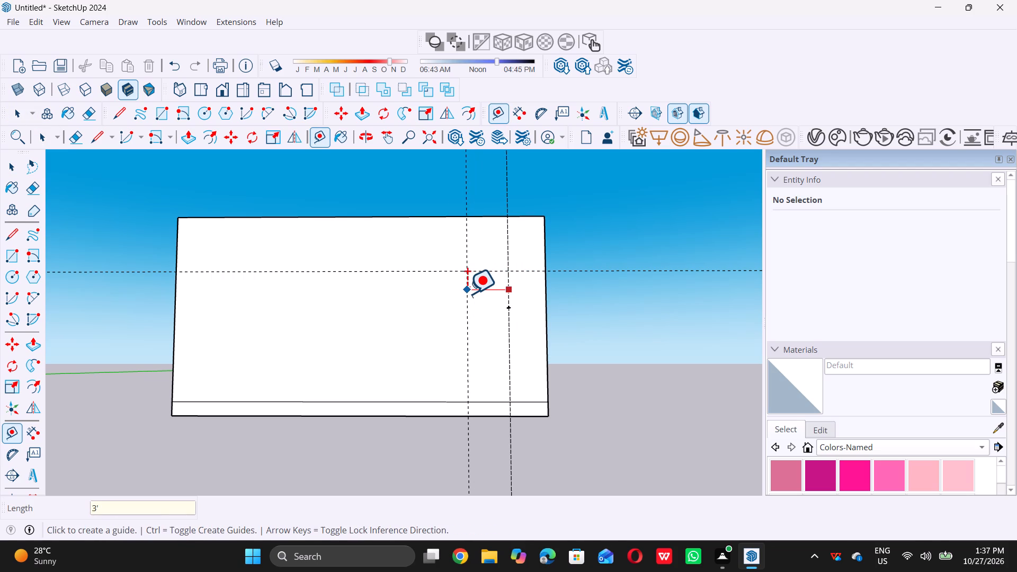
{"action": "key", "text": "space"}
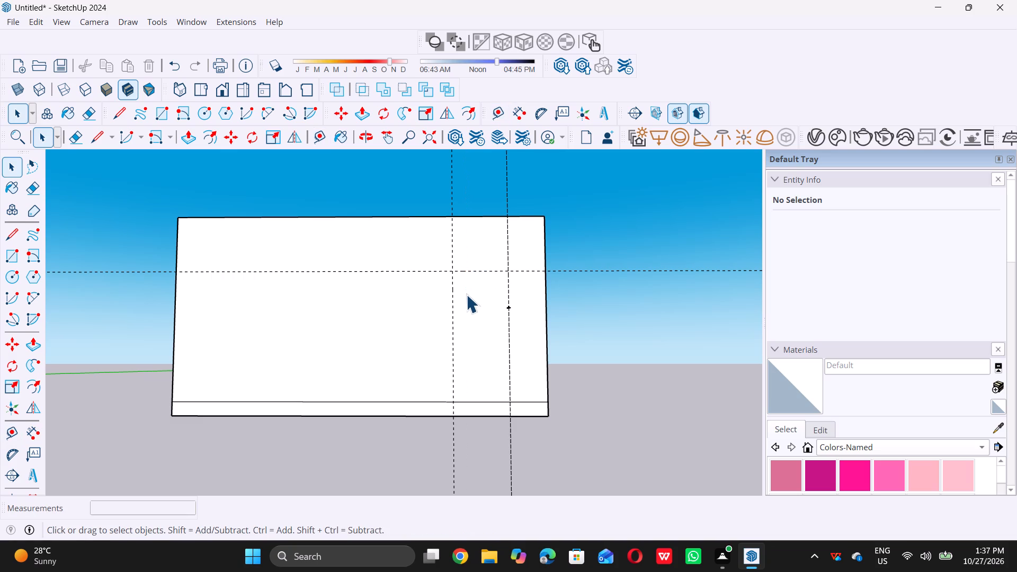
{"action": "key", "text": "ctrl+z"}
Place a vertical guide 4' further in from the first vertical guide to mark the door width.
{"action": "key", "text": "t"}
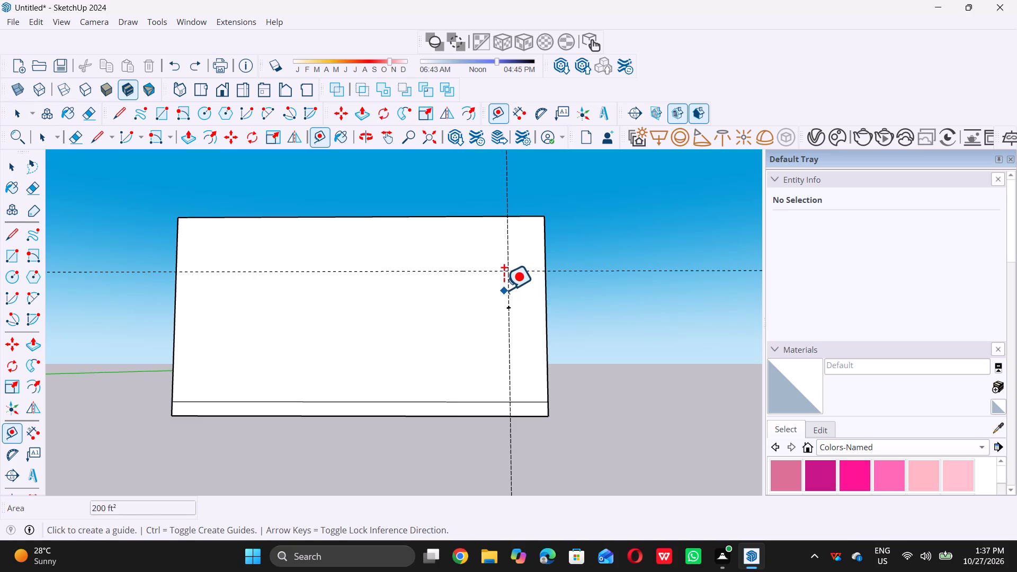
{"action": "left_click", "coordinate": [511, 286]}
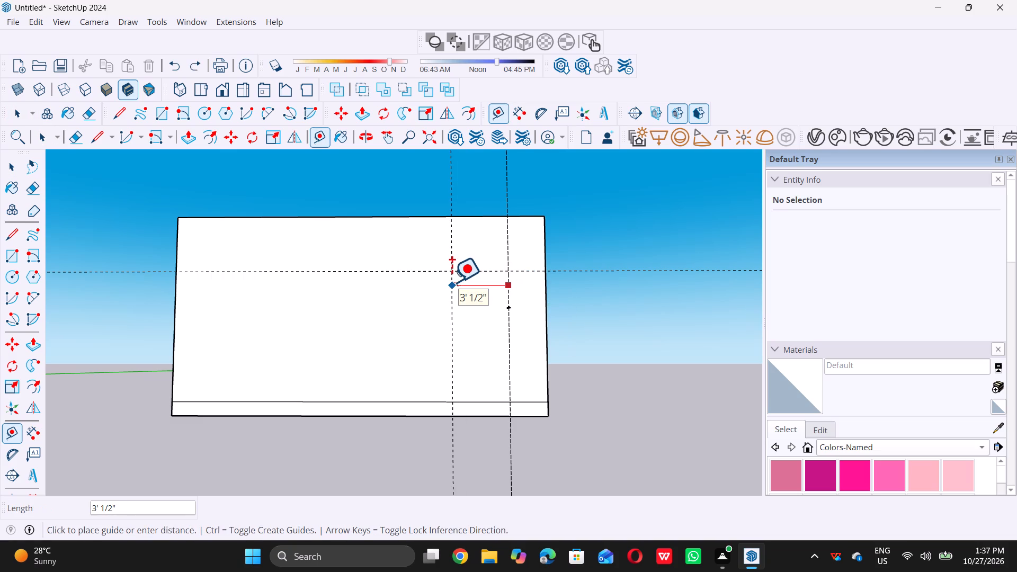
{"action": "type", "text": "4'"}
{"action": "key", "text": "Return"}
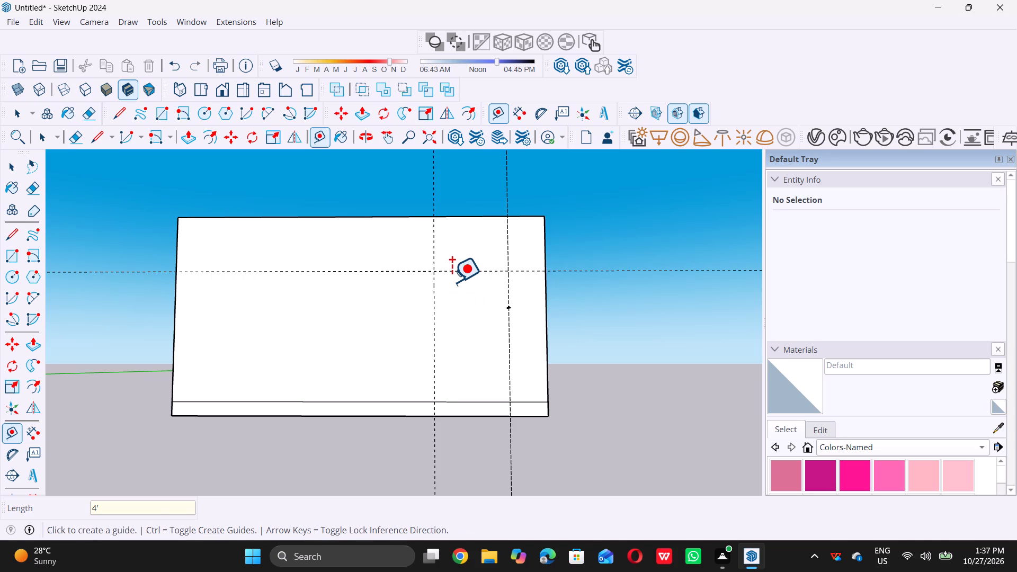
{"action": "key", "text": "space"}
Draw a 4' by 7' door rectangle between the two vertical guides, from the horizontal guide down to the slab line.
{"action": "key", "text": "r"}
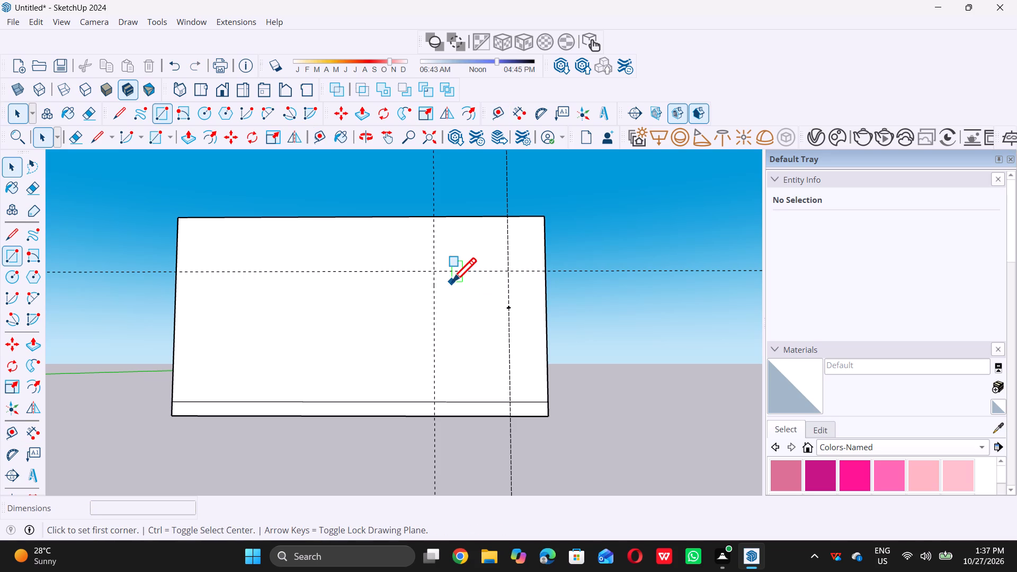
{"action": "left_click", "coordinate": [432, 270]}
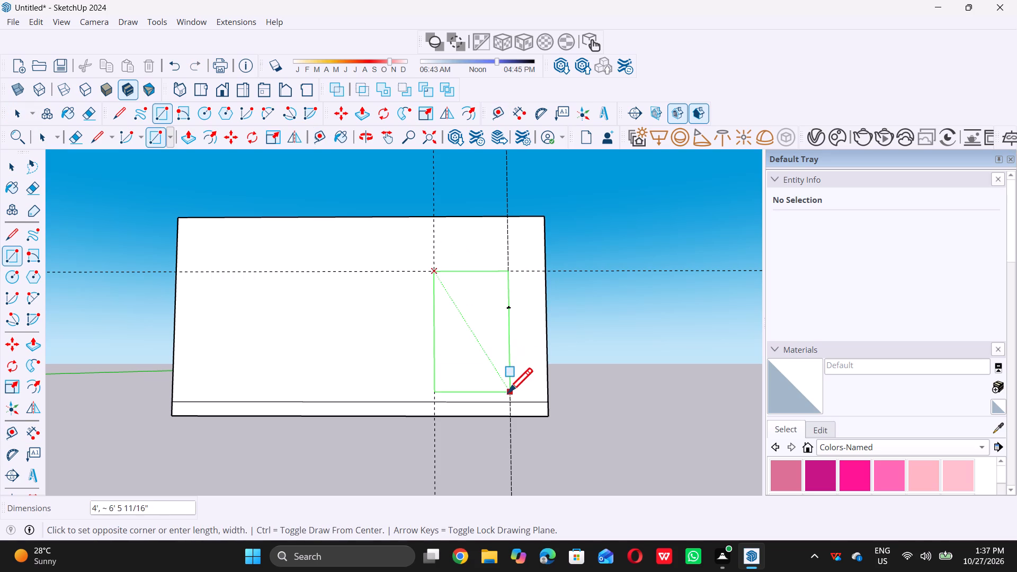
{"action": "left_click", "coordinate": [509, 402]}
{"action": "key", "text": "space"}
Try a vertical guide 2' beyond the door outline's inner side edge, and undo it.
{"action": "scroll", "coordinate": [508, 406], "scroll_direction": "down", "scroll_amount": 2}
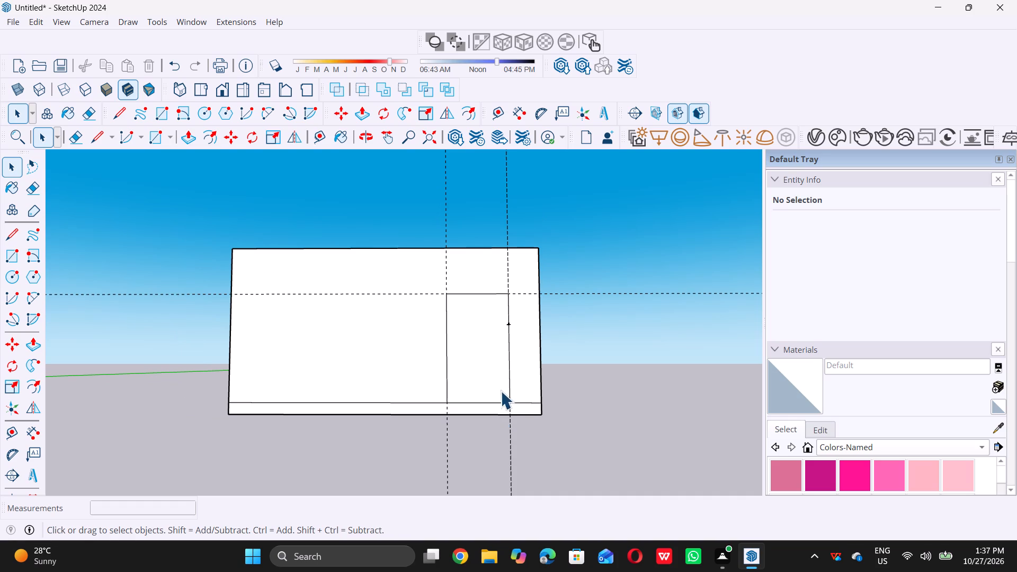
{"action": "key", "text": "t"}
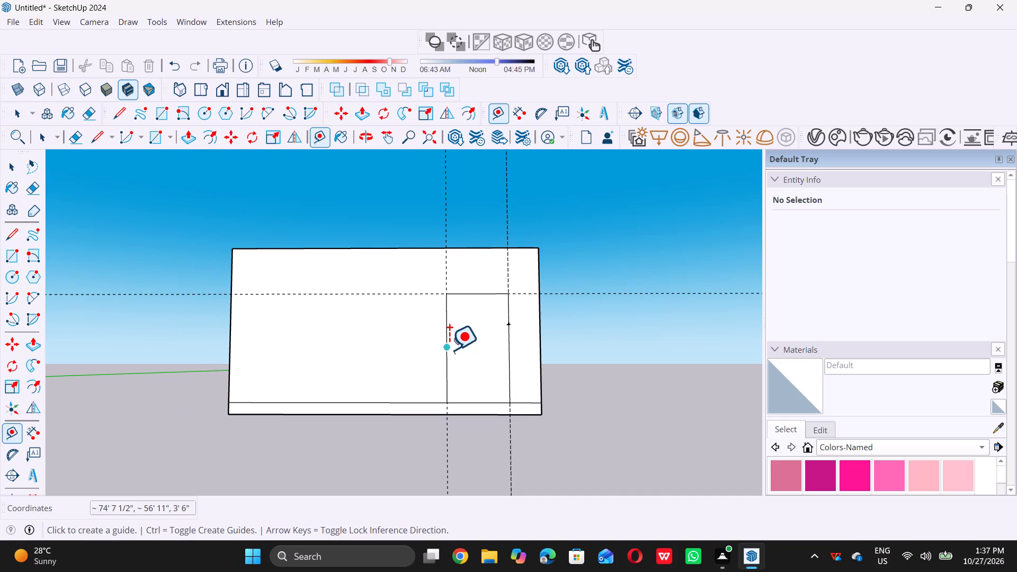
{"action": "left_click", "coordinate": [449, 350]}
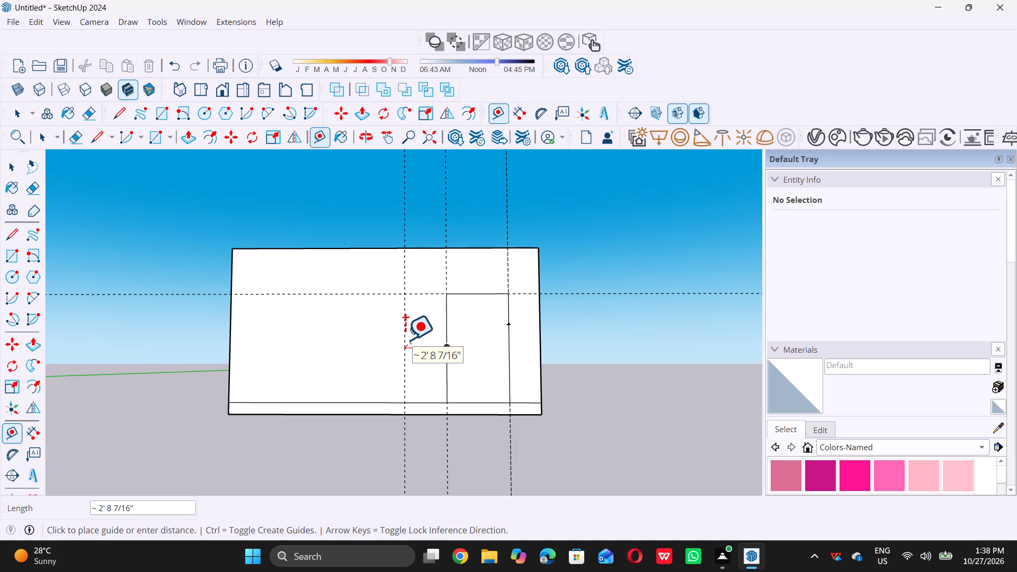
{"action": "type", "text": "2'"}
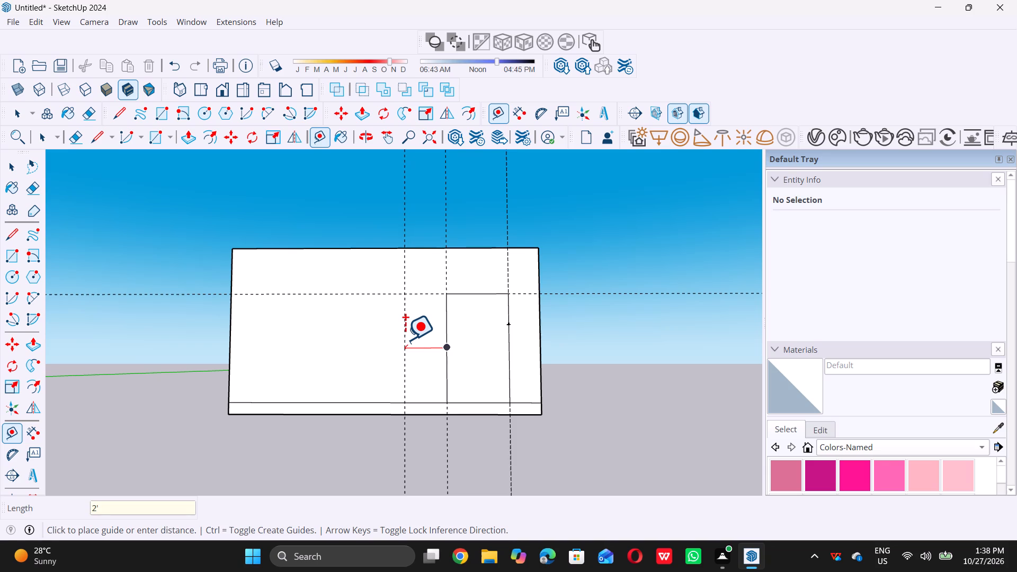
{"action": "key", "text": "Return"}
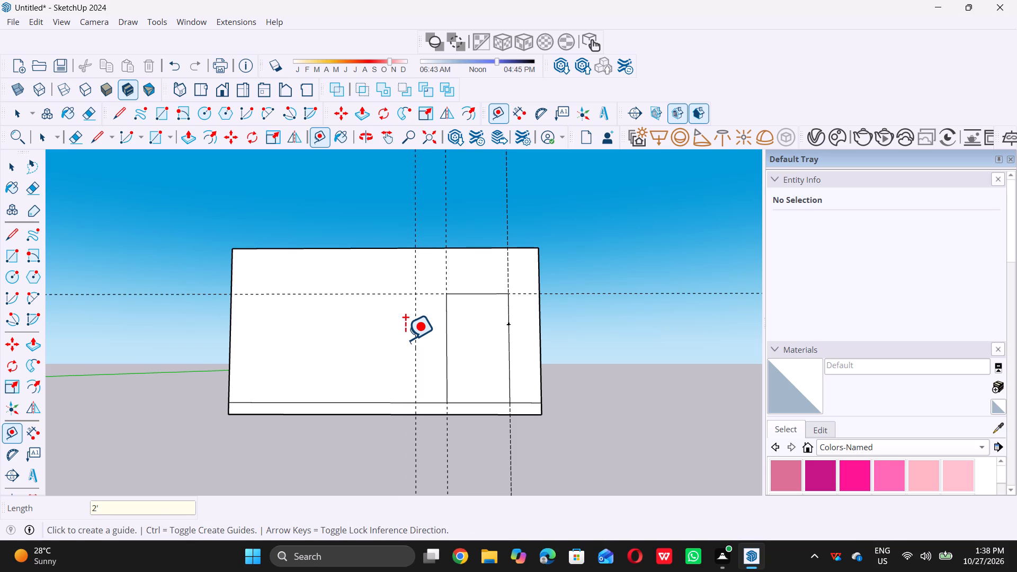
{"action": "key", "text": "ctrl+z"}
Place a vertical guide 3' beyond the door outline's inner side edge, toward the middle of the wall.
{"action": "left_click", "coordinate": [444, 311]}
{"action": "type", "text": "3'"}
{"action": "key", "text": "Return"}
{"action": "key", "text": "space"}
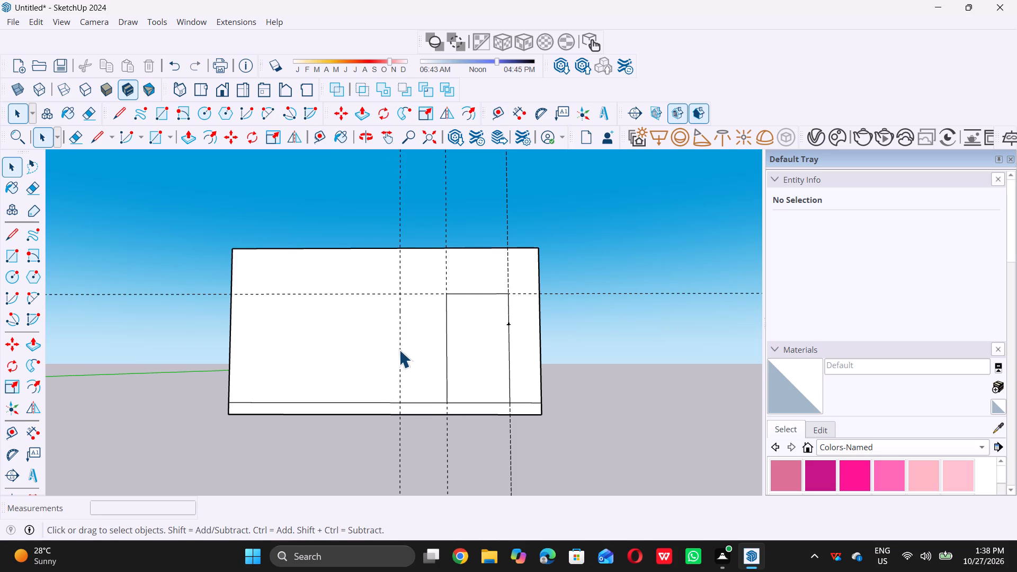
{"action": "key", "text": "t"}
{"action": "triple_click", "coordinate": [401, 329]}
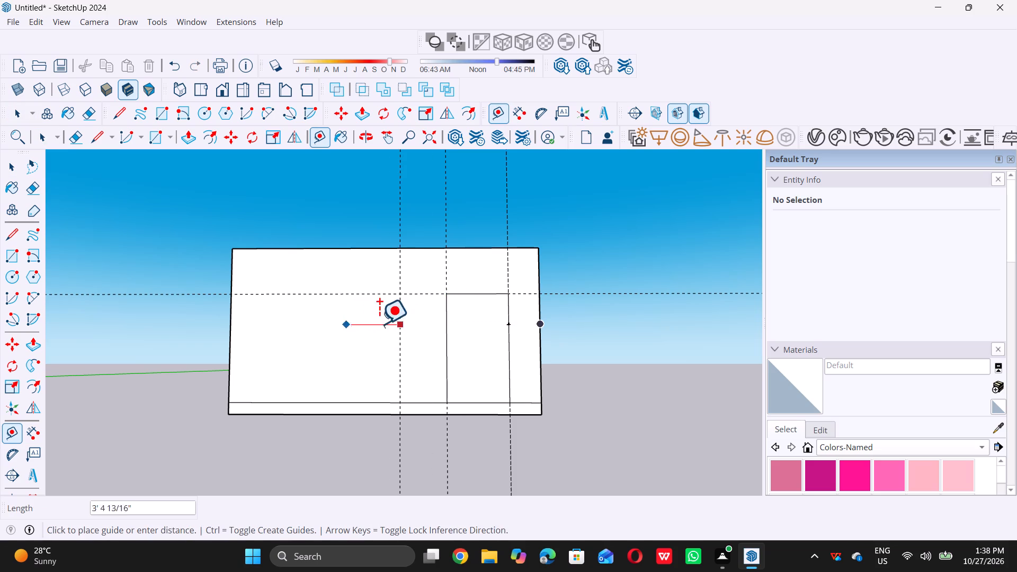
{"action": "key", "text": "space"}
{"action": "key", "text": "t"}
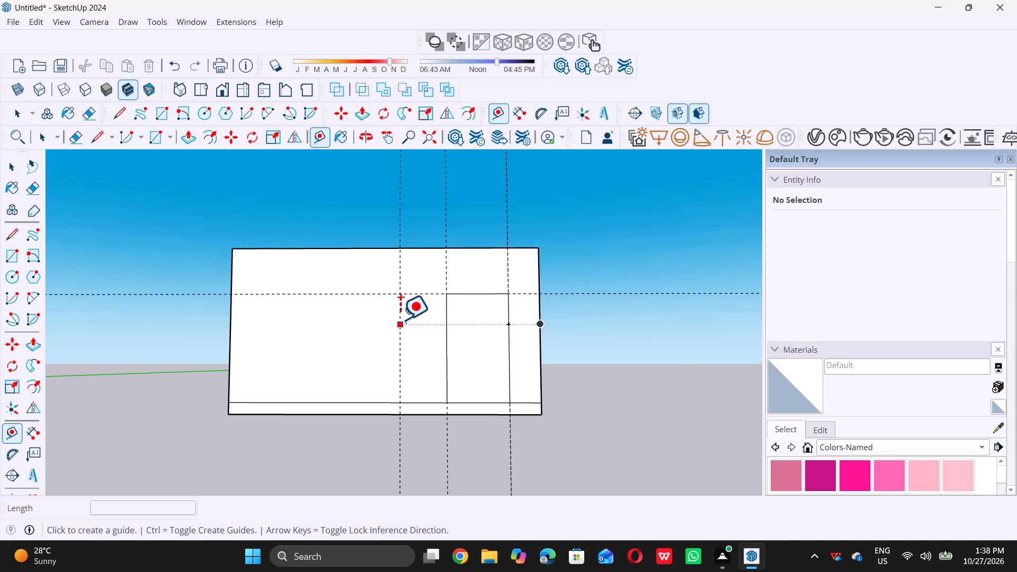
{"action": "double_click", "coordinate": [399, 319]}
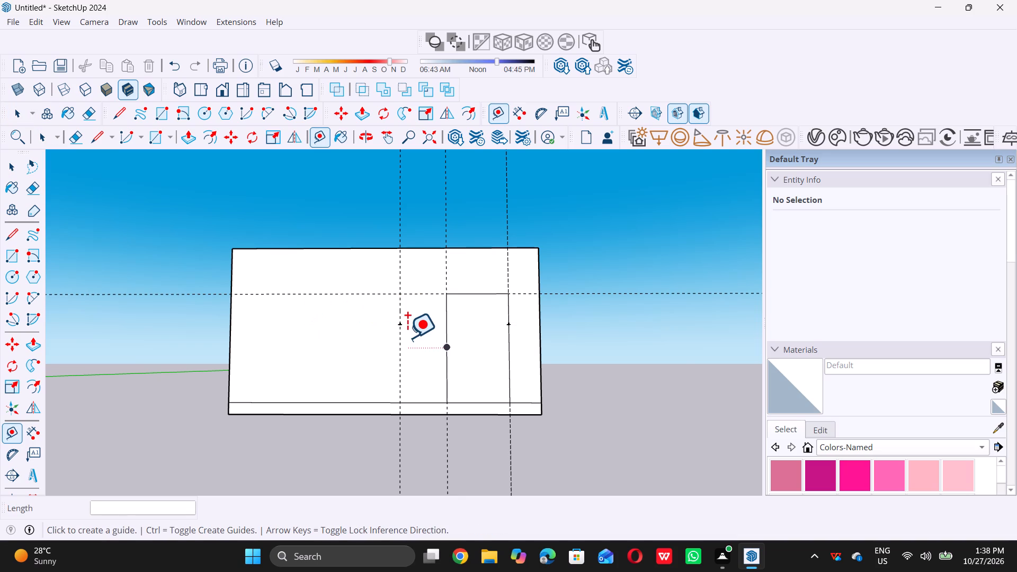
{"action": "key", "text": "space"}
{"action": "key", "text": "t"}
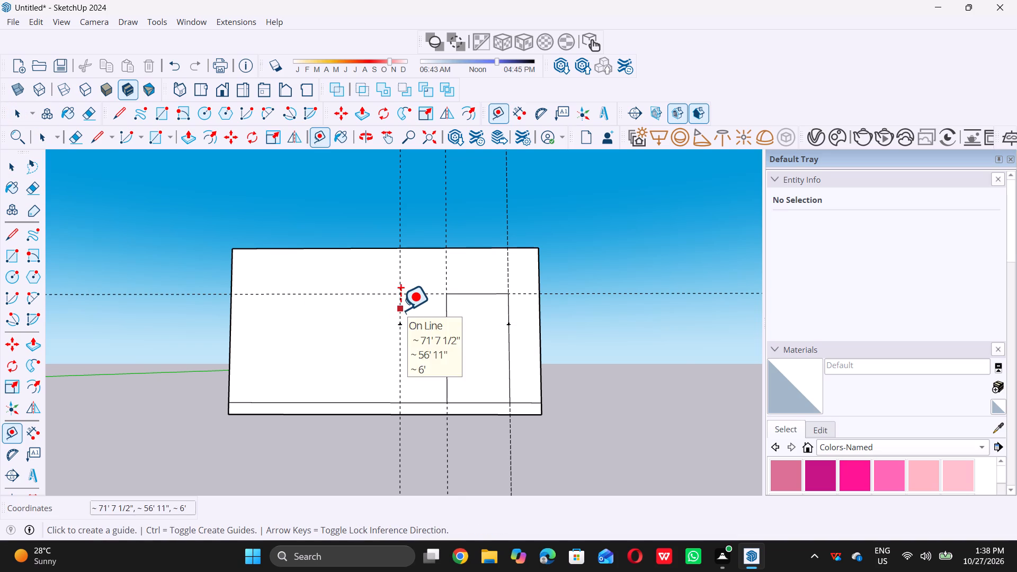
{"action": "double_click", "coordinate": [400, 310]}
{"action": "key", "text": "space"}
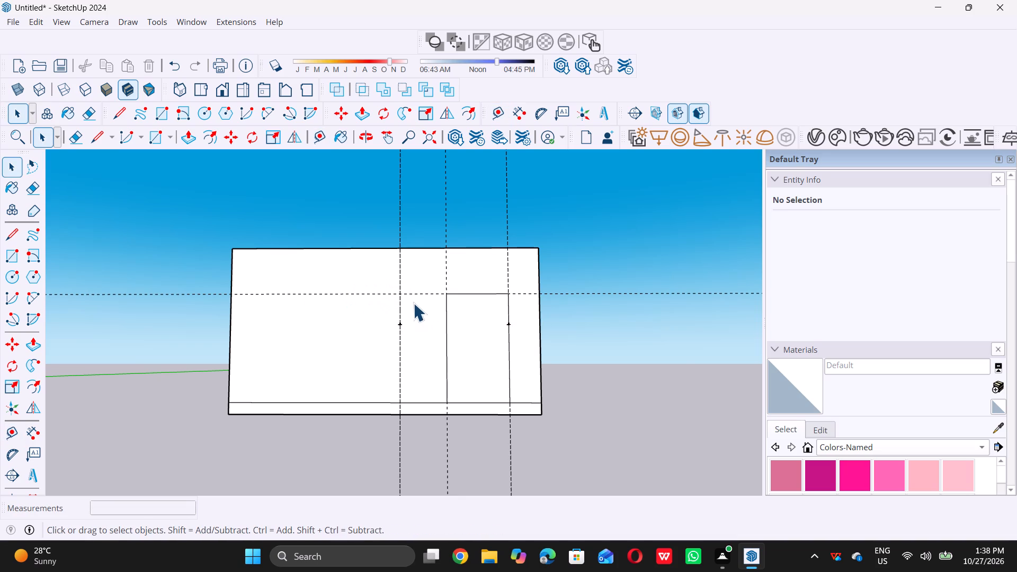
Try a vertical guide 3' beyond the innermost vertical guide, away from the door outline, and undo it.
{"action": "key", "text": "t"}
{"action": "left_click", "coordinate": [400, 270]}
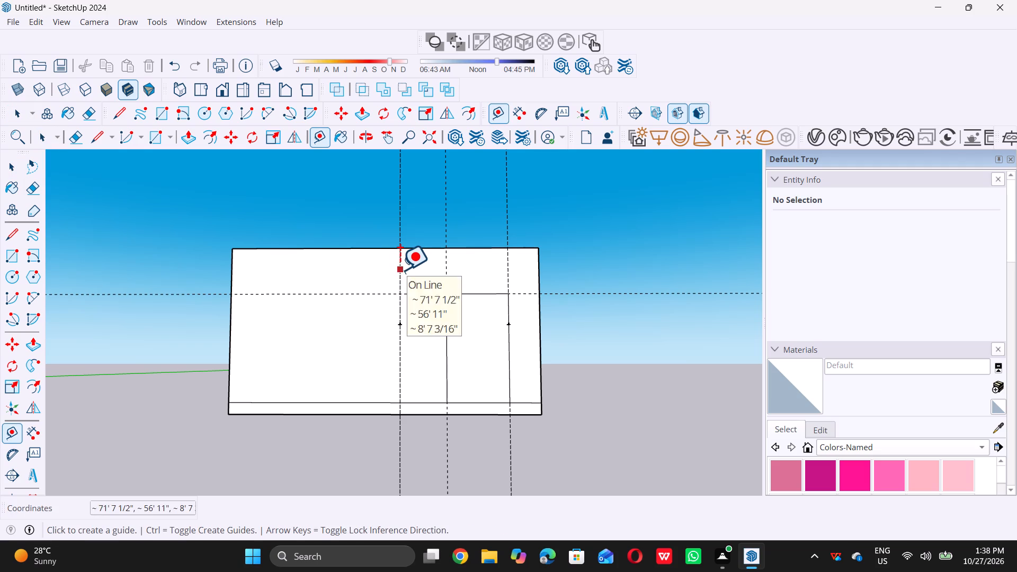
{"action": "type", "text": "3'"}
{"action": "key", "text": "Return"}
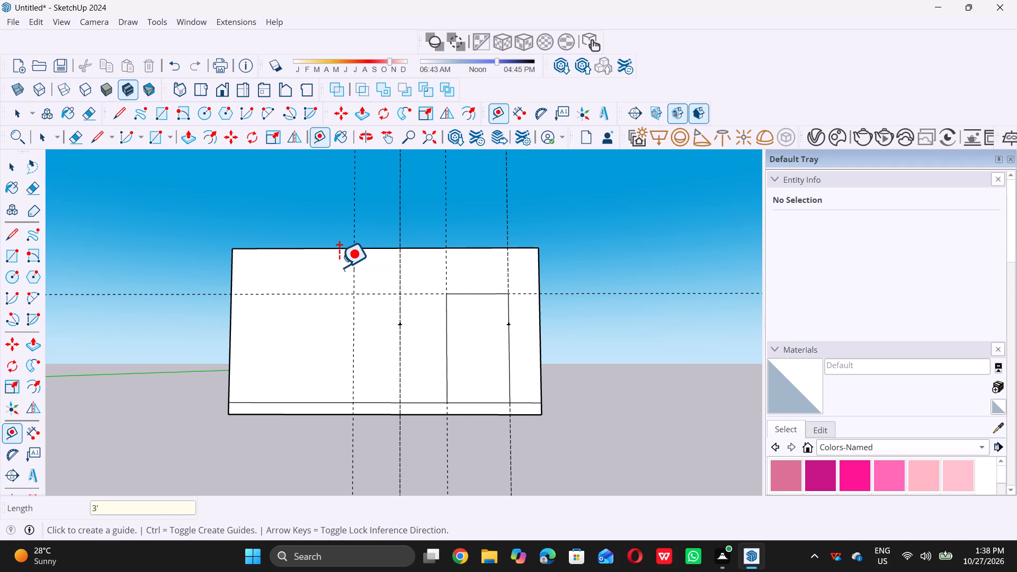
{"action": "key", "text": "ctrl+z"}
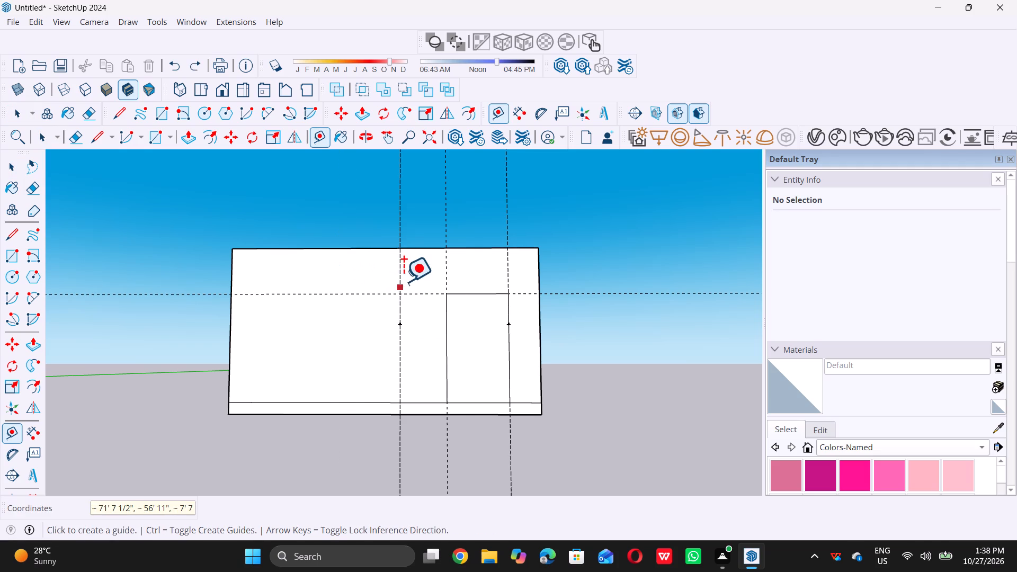
Place a vertical guide 4' beyond the innermost vertical guide, away from the door, to mark the window width.
{"action": "left_click", "coordinate": [404, 278]}
{"action": "type", "text": "4'"}
{"action": "key", "text": "Return"}
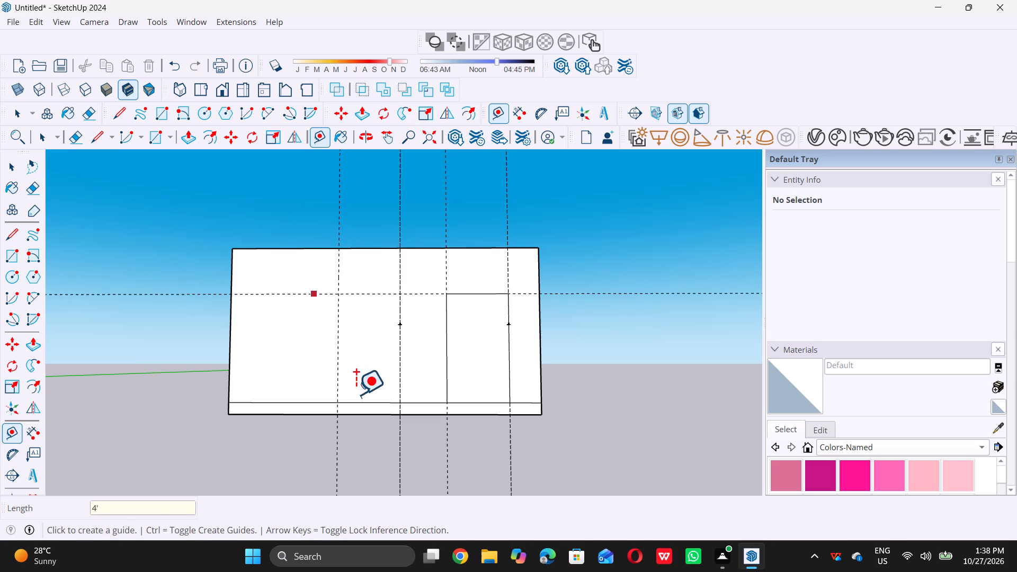
Place a horizontal guide along the slab line and another 3' above it for the window sill.
{"action": "scroll", "coordinate": [363, 400], "scroll_direction": "up", "scroll_amount": 4}
{"action": "left_click", "coordinate": [362, 400]}
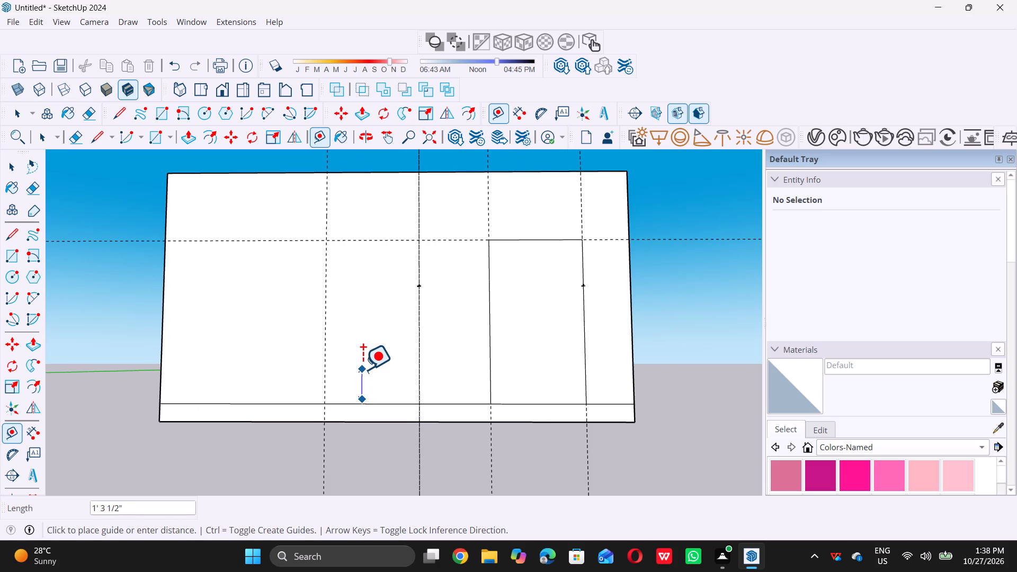
{"action": "key", "text": "space"}
{"action": "key", "text": "t"}
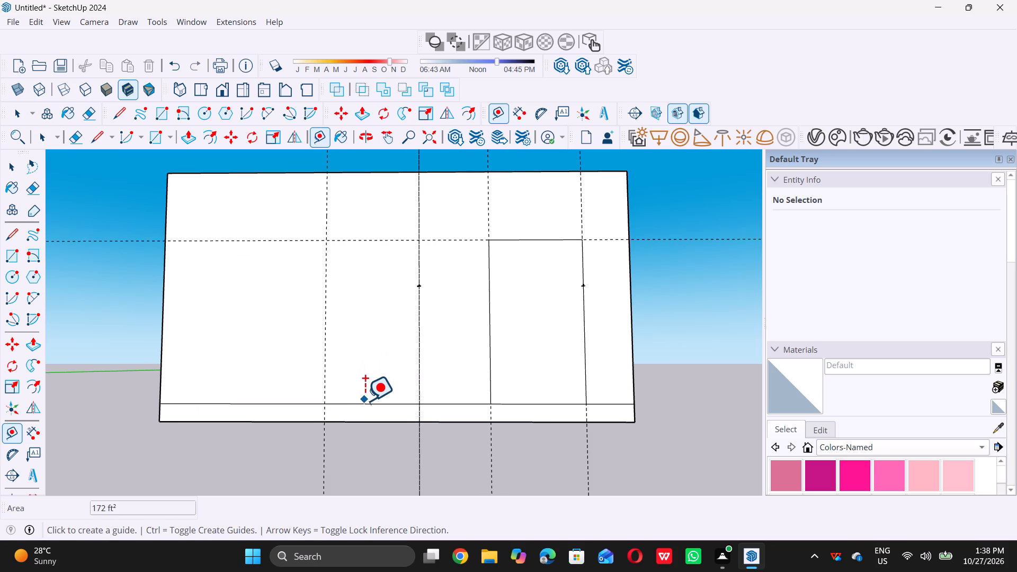
{"action": "double_click", "coordinate": [362, 406]}
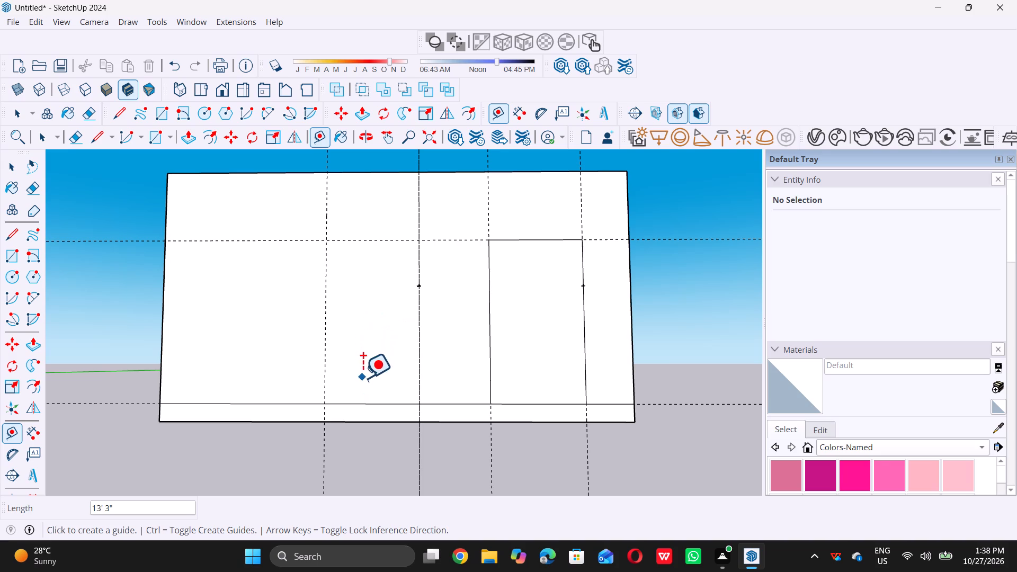
{"action": "key", "text": "space"}
{"action": "key", "text": "t"}
{"action": "left_click", "coordinate": [369, 403]}
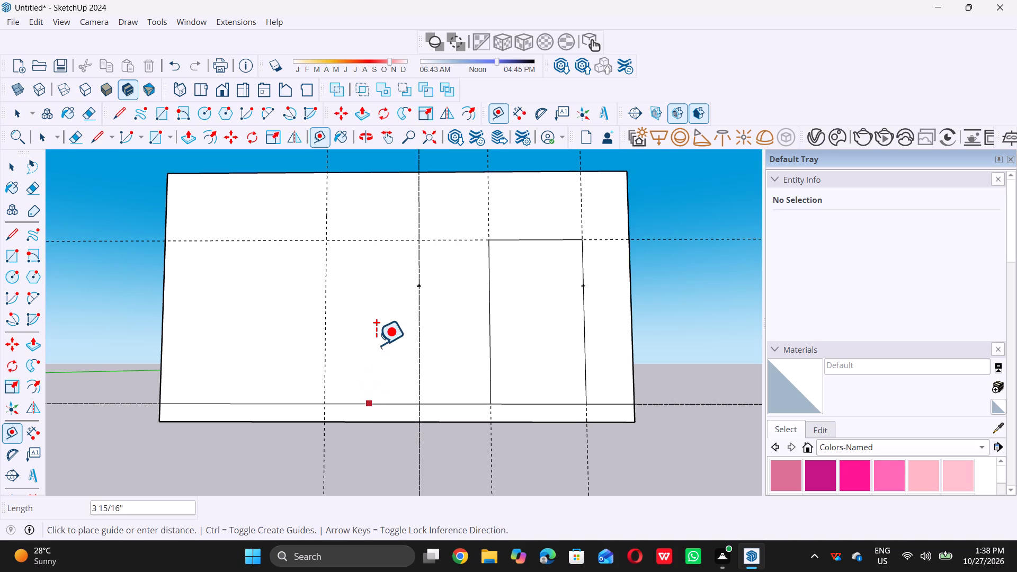
{"action": "type", "text": "3'"}
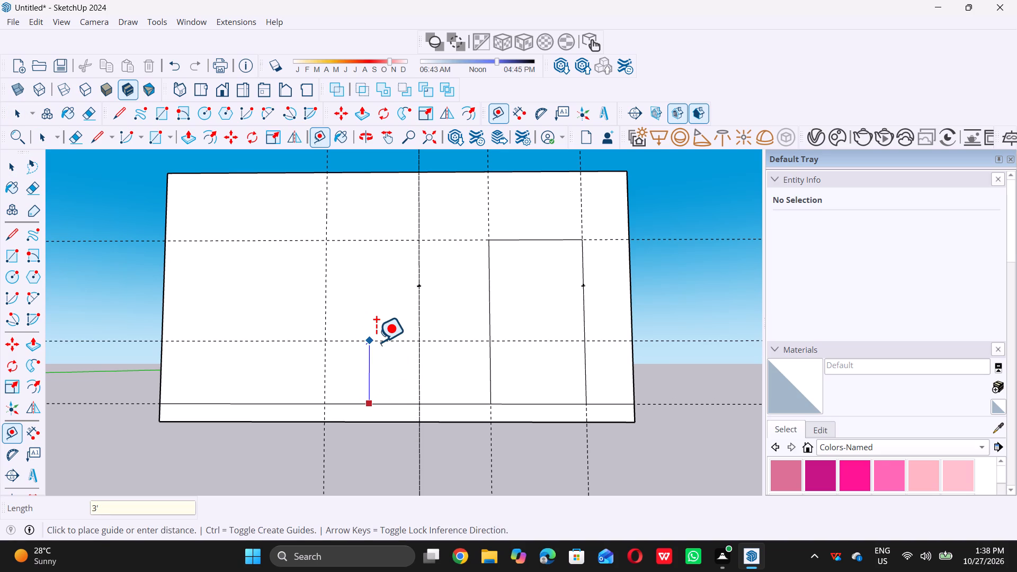
{"action": "key", "text": "Return"}
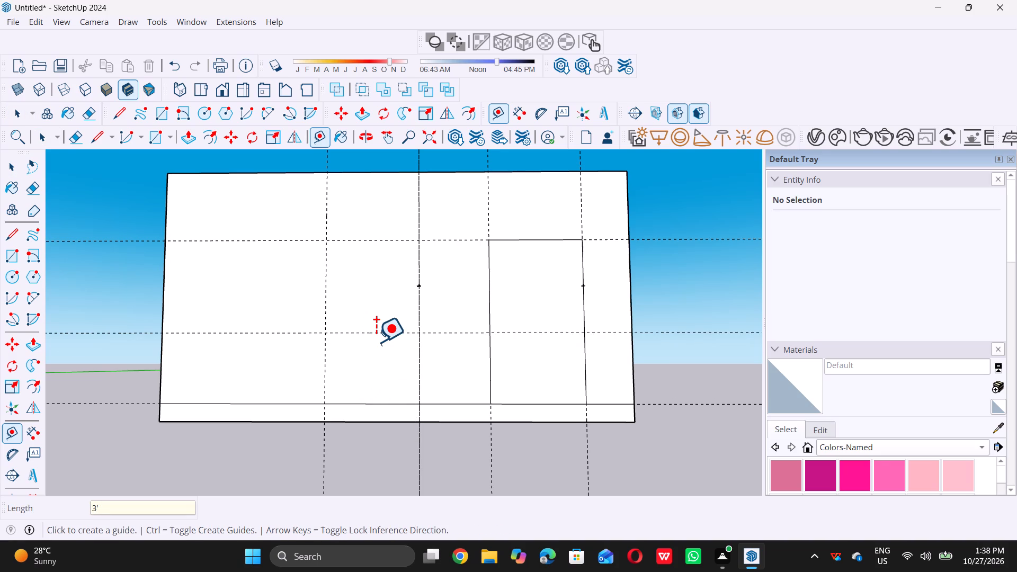
{"action": "key", "text": "space"}
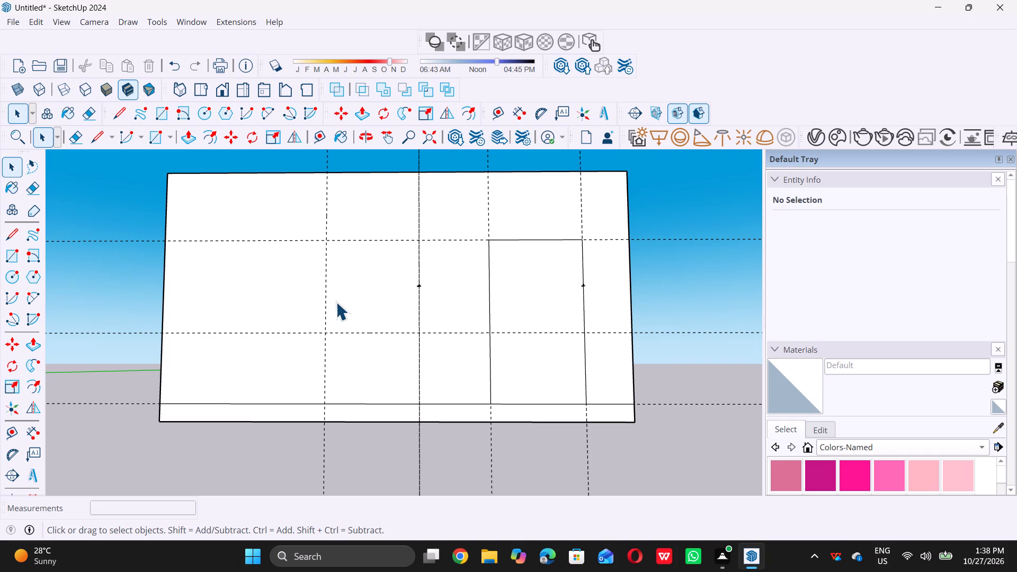
Place a horizontal guide 4' above the window sill guide to mark the window height.
{"action": "key", "text": "t"}
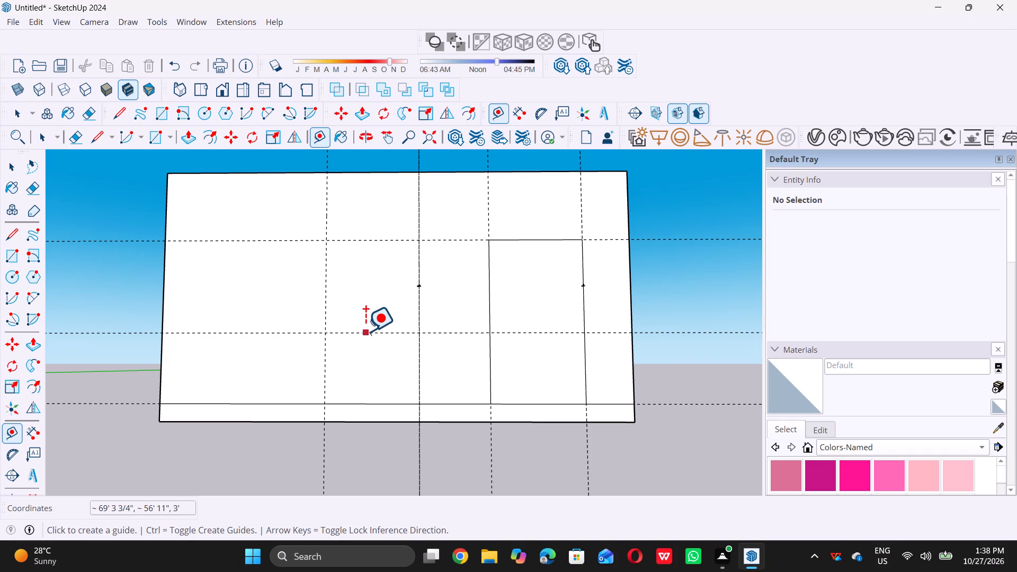
{"action": "triple_click", "coordinate": [365, 331]}
{"action": "type", "text": "4'"}
{"action": "key", "text": "Return"}
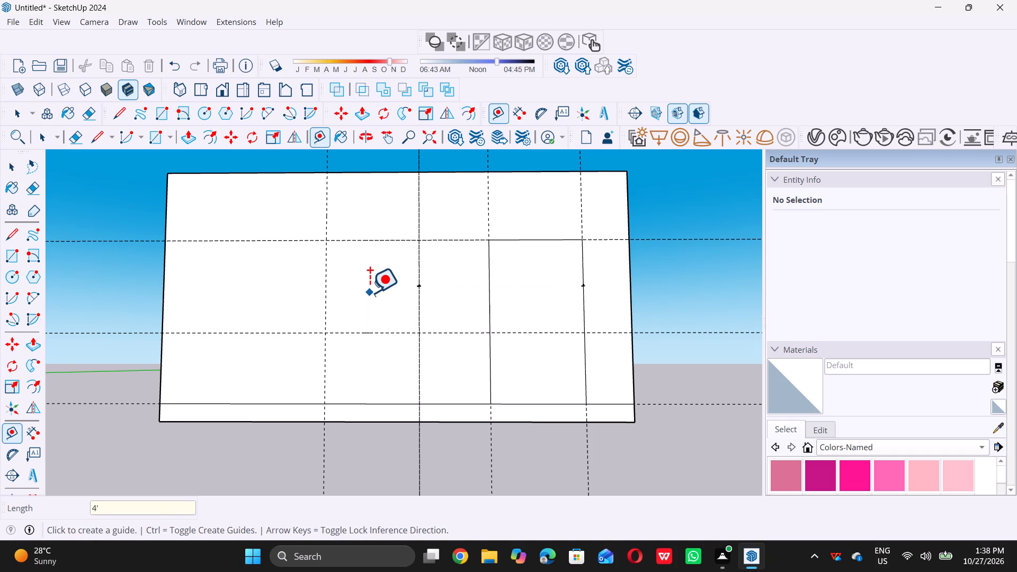
{"action": "key", "text": "space"}
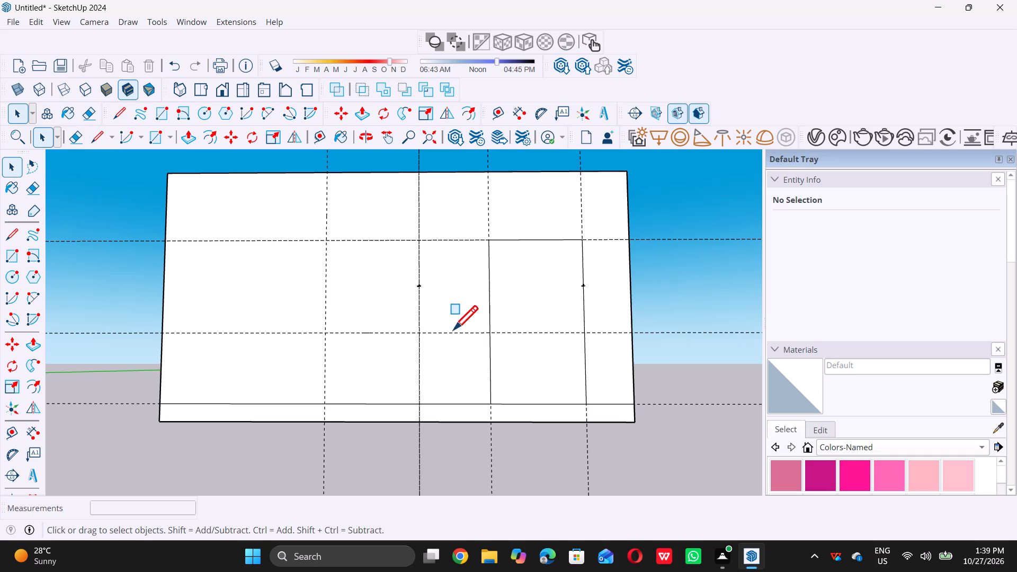
Draw a 4' by 4' window rectangle between the two inner vertical guides, from the door-head guide down to the sill guide.
{"action": "key", "text": "r"}
{"action": "left_click", "coordinate": [330, 243]}
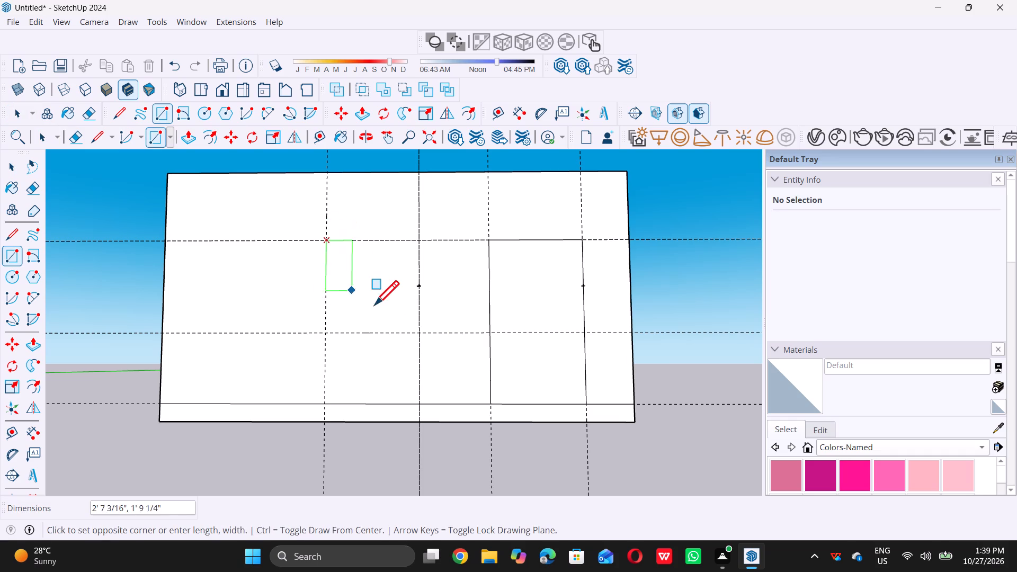
{"action": "double_click", "coordinate": [422, 332]}
{"action": "key", "text": "space"}
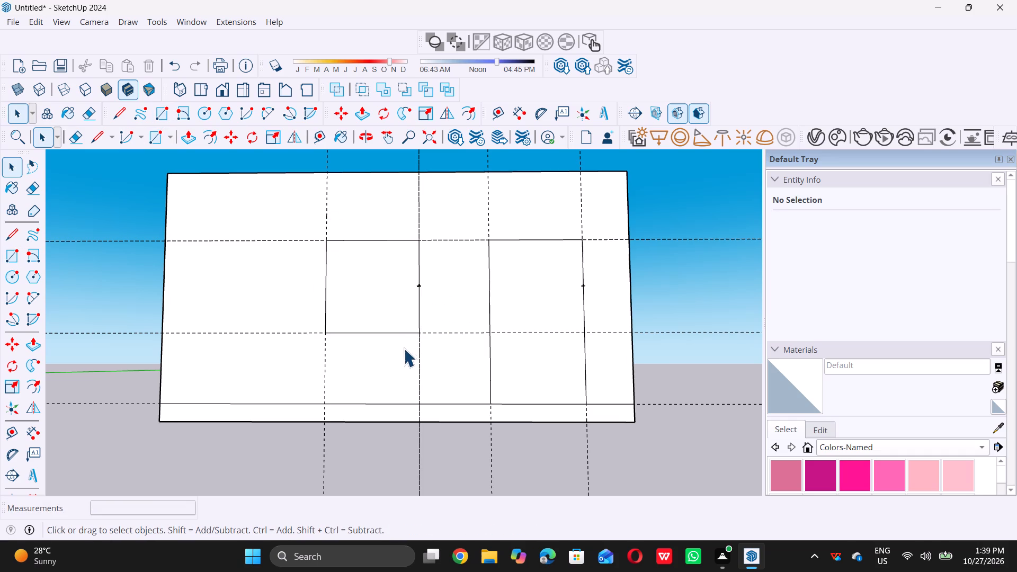
Delete all the guides in the model.
{"action": "scroll", "coordinate": [404, 356], "scroll_direction": "down", "scroll_amount": 6}
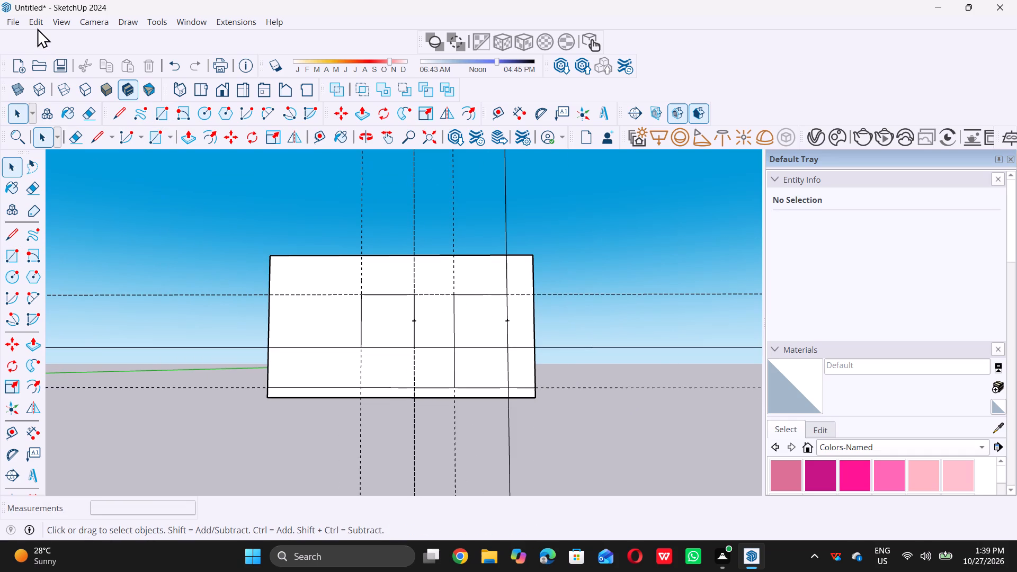
{"action": "triple_click", "coordinate": [36, 25]}
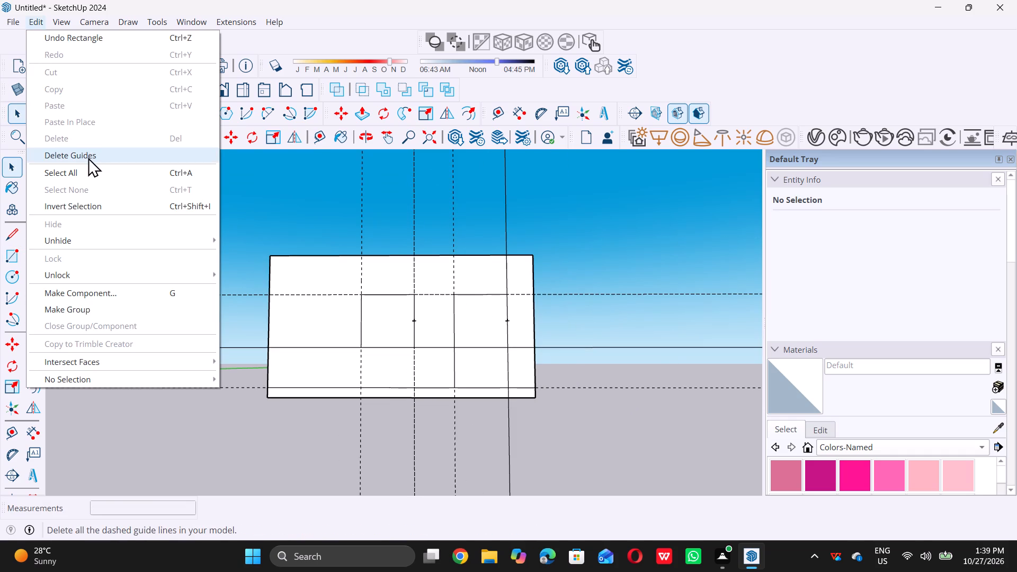
{"action": "triple_click", "coordinate": [92, 154]}
Push the door rectangle 9" through the wall thickness to cut the door opening.
{"action": "scroll", "coordinate": [334, 269], "scroll_direction": "down", "scroll_amount": 4}
{"action": "middle_click_drag", "start_coordinate": [355, 258], "coordinate": [341, 321]}
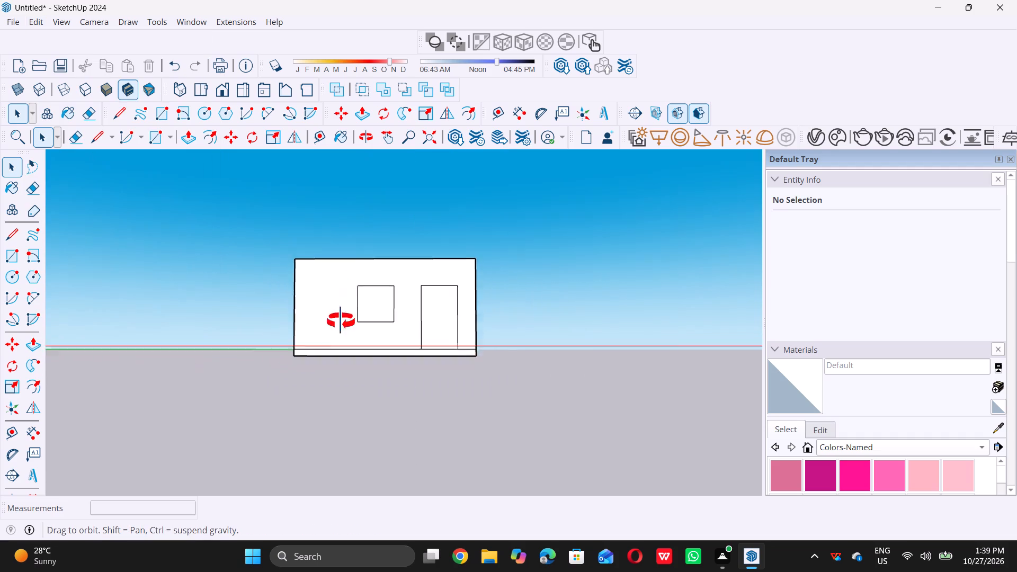
{"action": "middle_click_drag", "start_coordinate": [341, 321], "coordinate": [236, 381]}
{"action": "scroll", "coordinate": [375, 324], "scroll_direction": "up", "scroll_amount": 5}
{"action": "scroll", "coordinate": [335, 289], "scroll_direction": "down", "scroll_amount": 3}
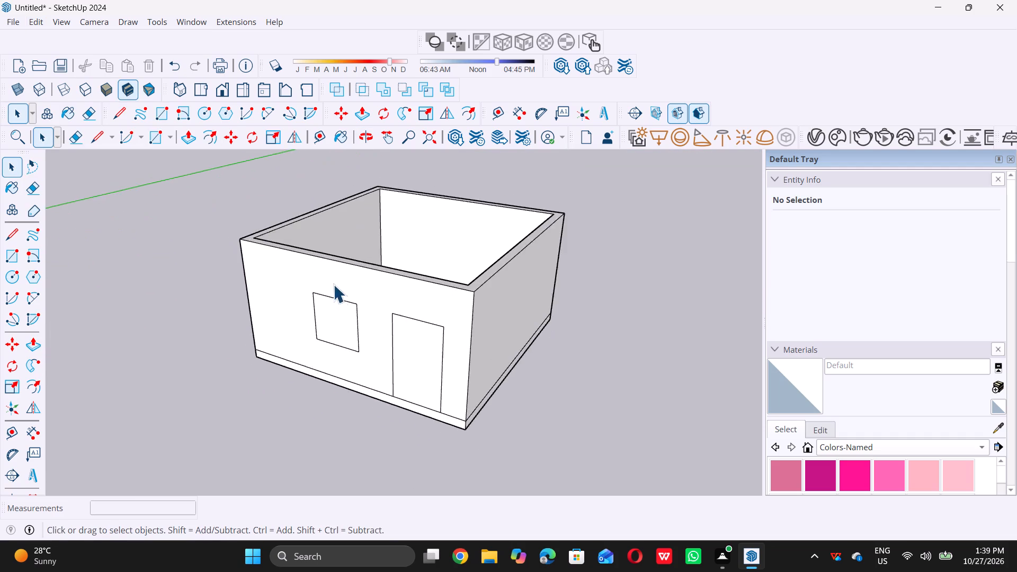
{"action": "scroll", "coordinate": [333, 284], "scroll_direction": "down", "scroll_amount": 2}
{"action": "middle_click_drag", "start_coordinate": [395, 290], "coordinate": [365, 328]}
{"action": "scroll", "coordinate": [390, 342], "scroll_direction": "up", "scroll_amount": 9}
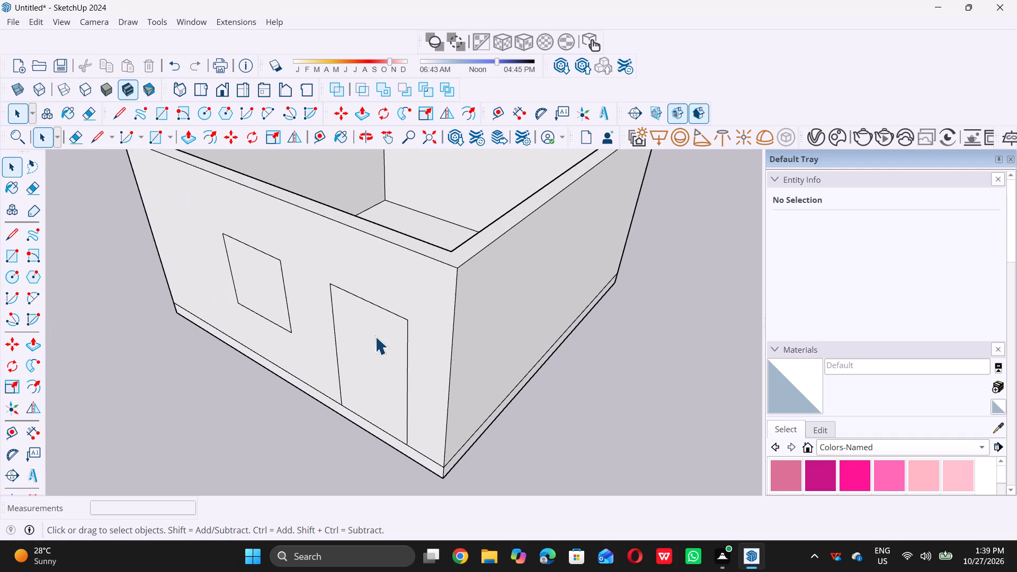
{"action": "double_click", "coordinate": [372, 341]}
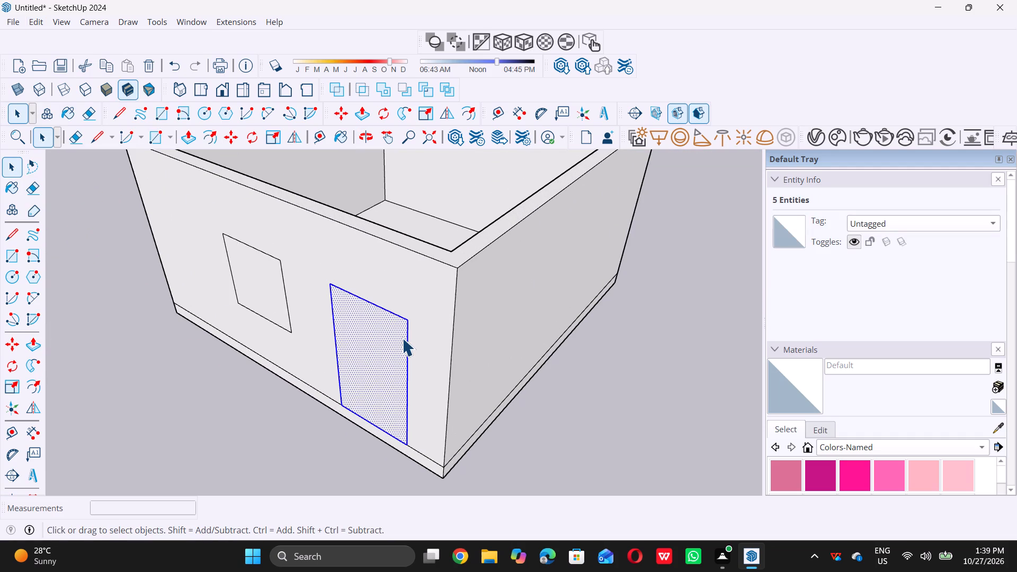
{"action": "key", "text": "p"}
{"action": "left_click", "coordinate": [373, 333]}
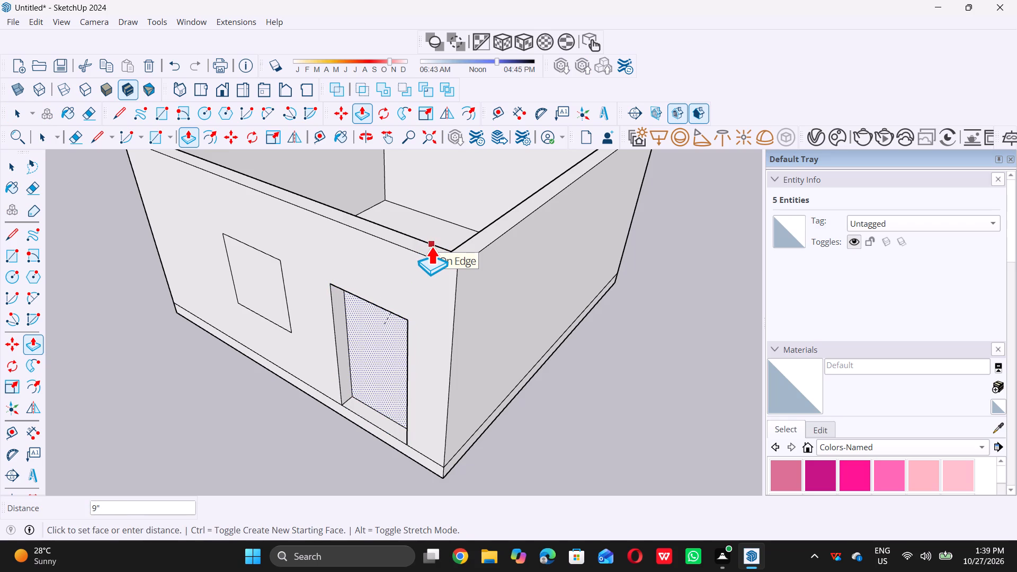
{"action": "double_click", "coordinate": [431, 246]}
Examine the door opening and the window outline on the front wall from several angles.
{"action": "scroll", "coordinate": [358, 327], "scroll_direction": "down", "scroll_amount": 2}
{"action": "middle_click_drag", "start_coordinate": [338, 358], "coordinate": [500, 212]}
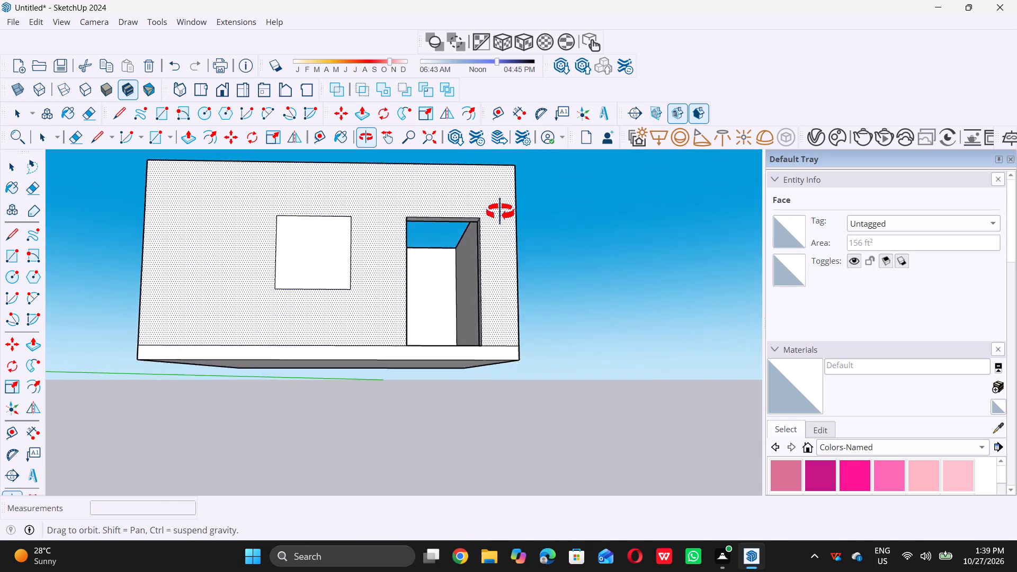
{"action": "middle_click_drag", "start_coordinate": [500, 212], "coordinate": [383, 362]}
{"action": "scroll", "coordinate": [383, 368], "scroll_direction": "down", "scroll_amount": 11}
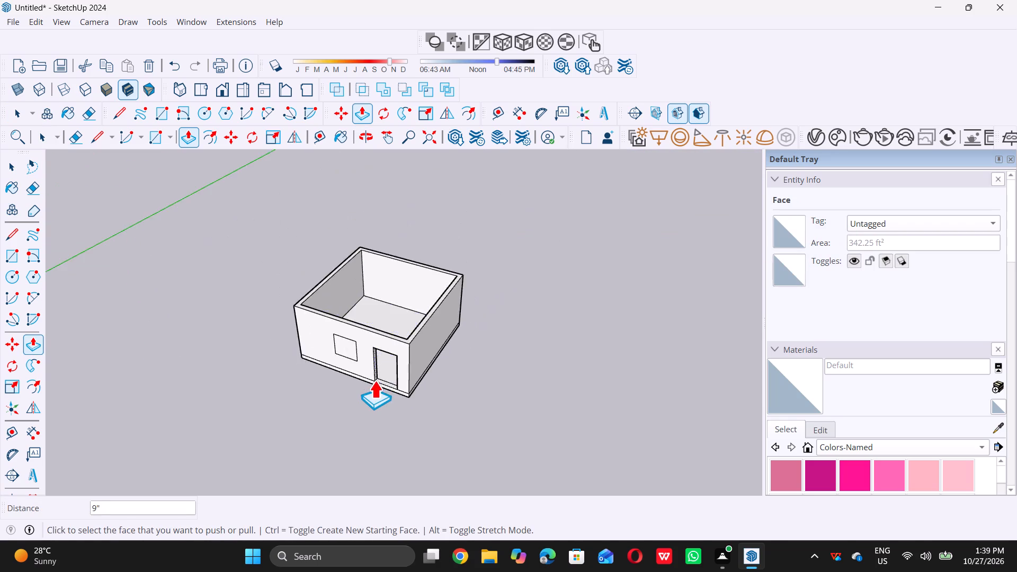
{"action": "scroll", "coordinate": [374, 380], "scroll_direction": "down", "scroll_amount": 4}
{"action": "scroll", "coordinate": [356, 356], "scroll_direction": "up", "scroll_amount": 13}
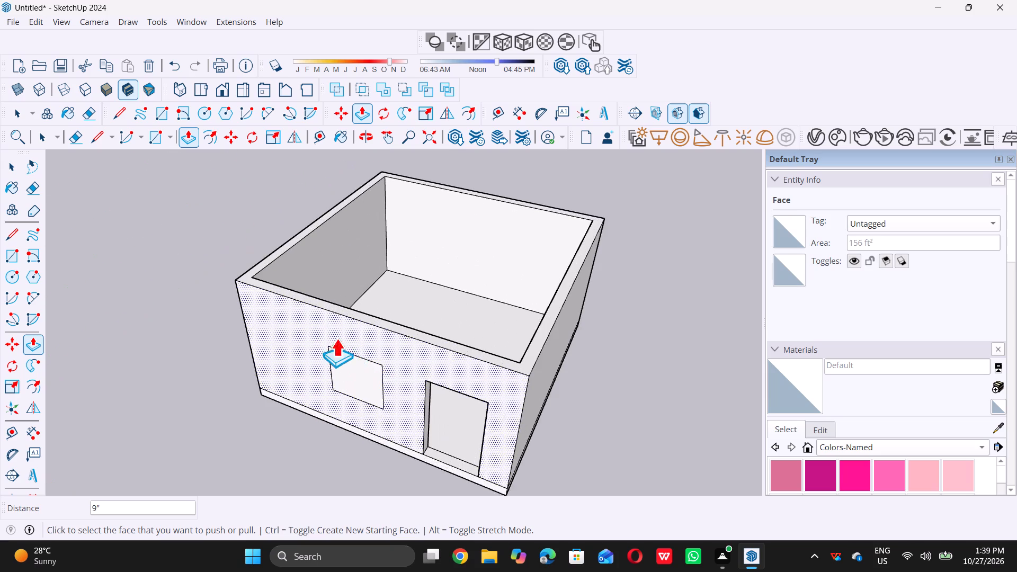
{"action": "scroll", "coordinate": [313, 292], "scroll_direction": "down", "scroll_amount": 6}
{"action": "key", "text": "space"}
{"action": "scroll", "coordinate": [430, 329], "scroll_direction": "down", "scroll_amount": 5}
{"action": "middle_click_drag", "start_coordinate": [443, 340], "coordinate": [453, 328]}
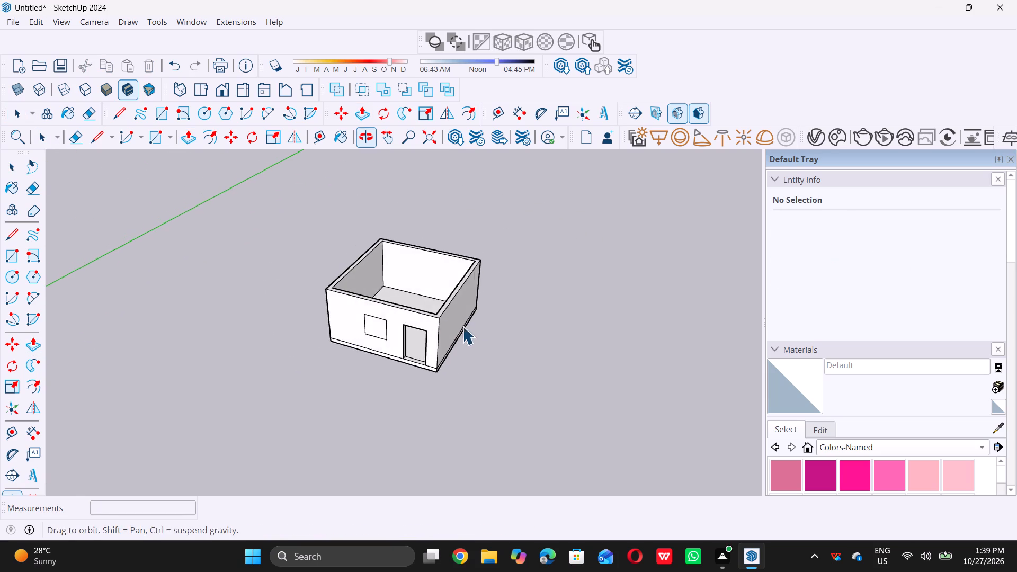
Search 3D Warehouse for "door".
{"action": "triple_click", "coordinate": [456, 137]}
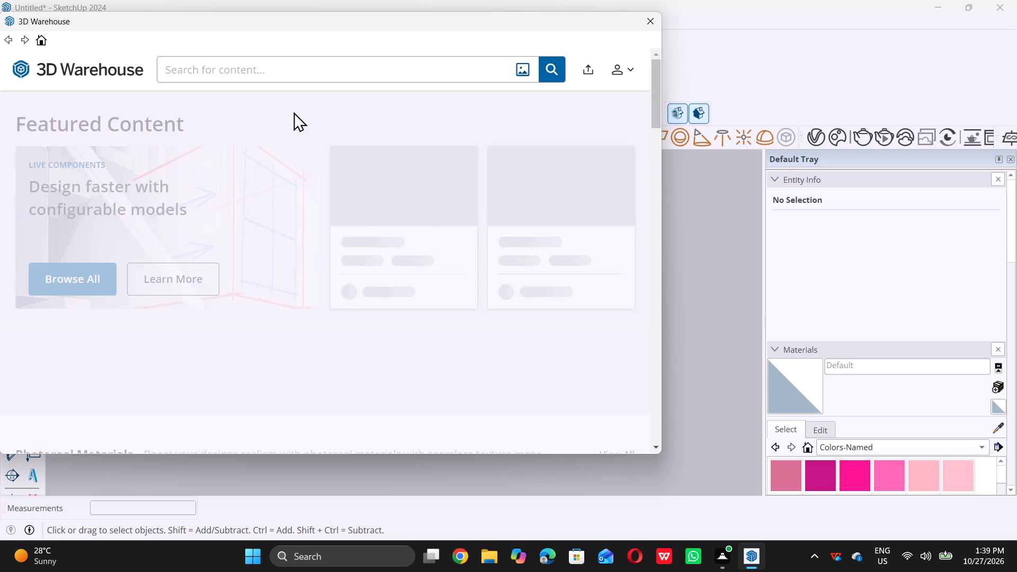
{"action": "left_click", "coordinate": [252, 62]}
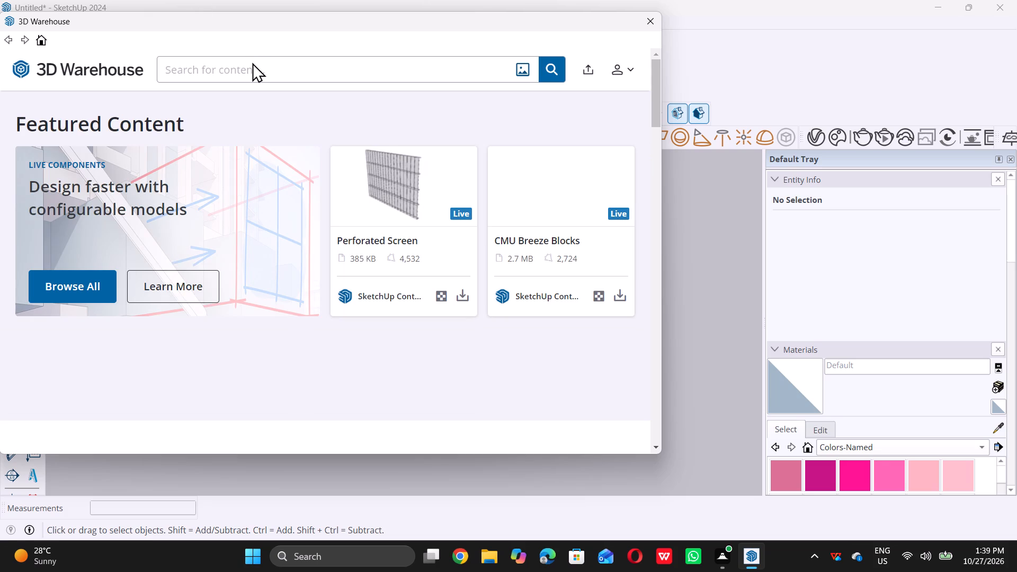
{"action": "type", "text": "doo"}
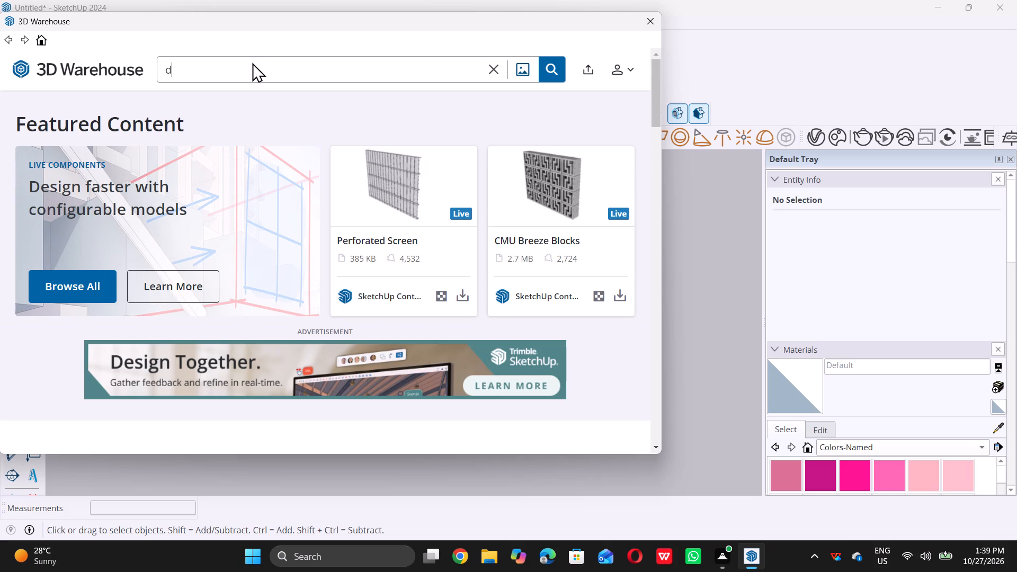
{"action": "key", "text": "r"}
{"action": "key", "text": "Return"}
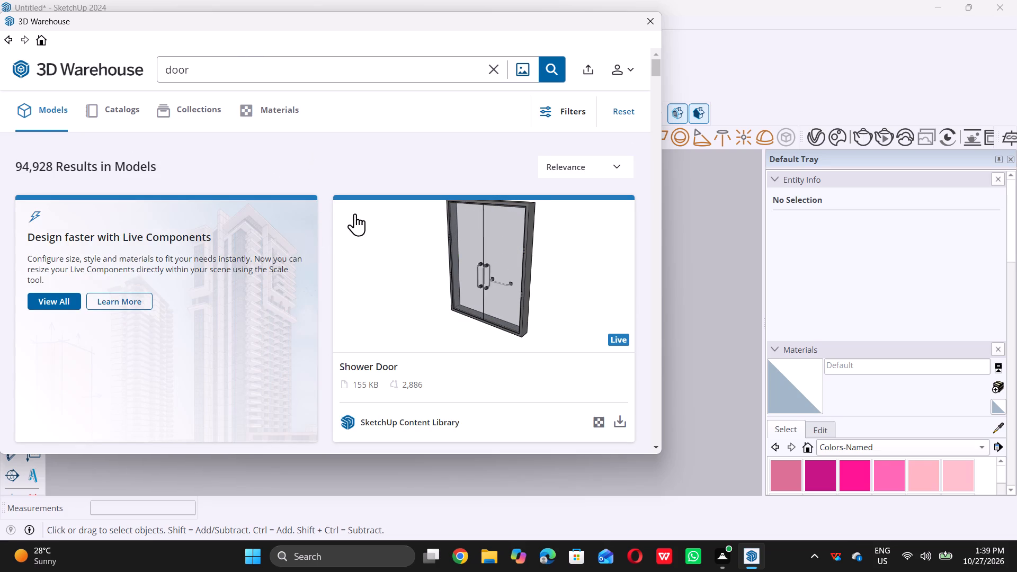
Find the "door #PORTA DE MADEIRA MODERNA" model in the results and download it directly into the current model.
{"action": "scroll", "coordinate": [355, 213], "scroll_direction": "down", "scroll_amount": 4}
{"action": "scroll", "coordinate": [377, 274], "scroll_direction": "down", "scroll_amount": 6}
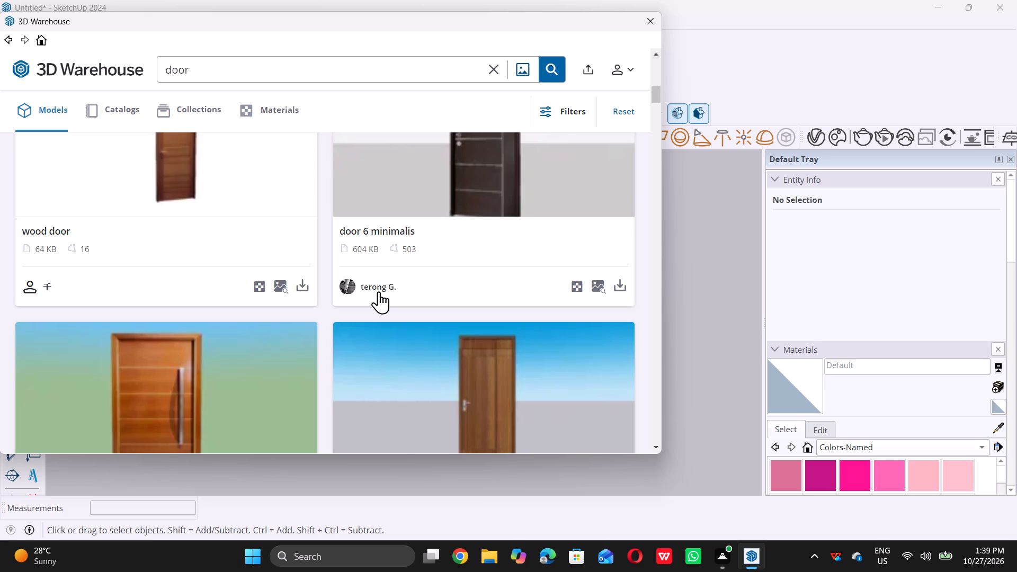
{"action": "scroll", "coordinate": [379, 292], "scroll_direction": "up", "scroll_amount": 3}
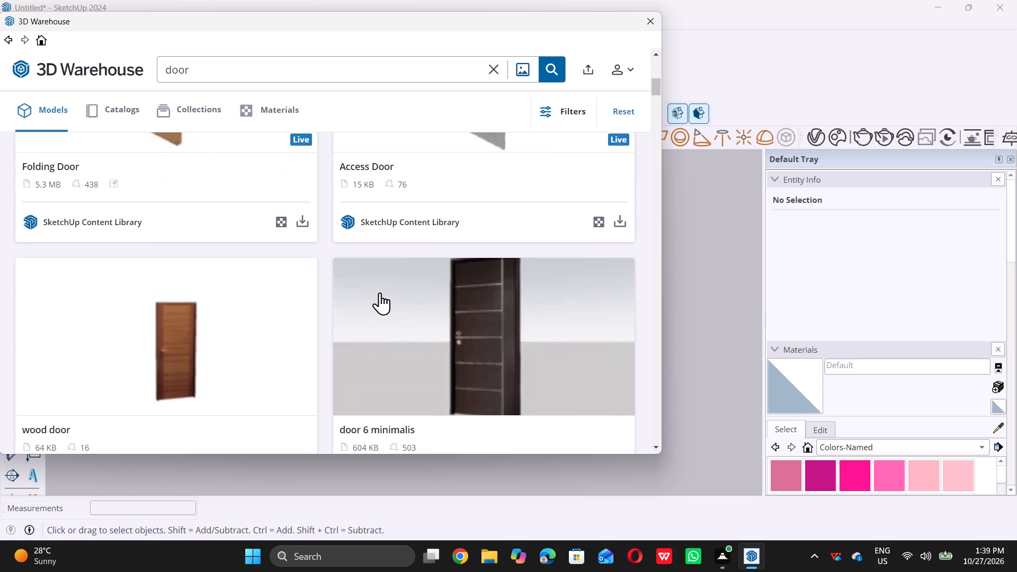
{"action": "scroll", "coordinate": [380, 292], "scroll_direction": "down", "scroll_amount": 1}
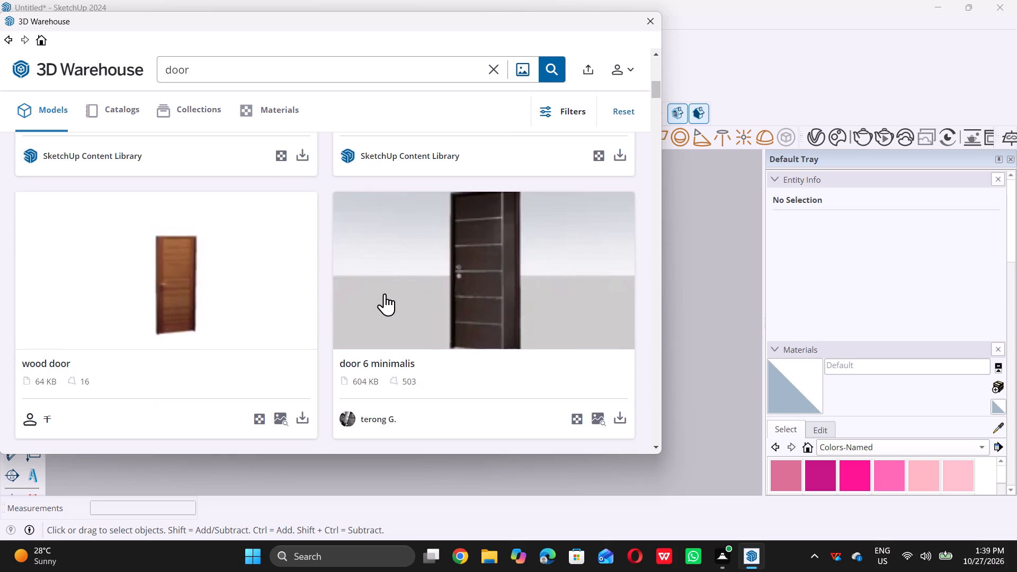
{"action": "scroll", "coordinate": [387, 305], "scroll_direction": "down", "scroll_amount": 6}
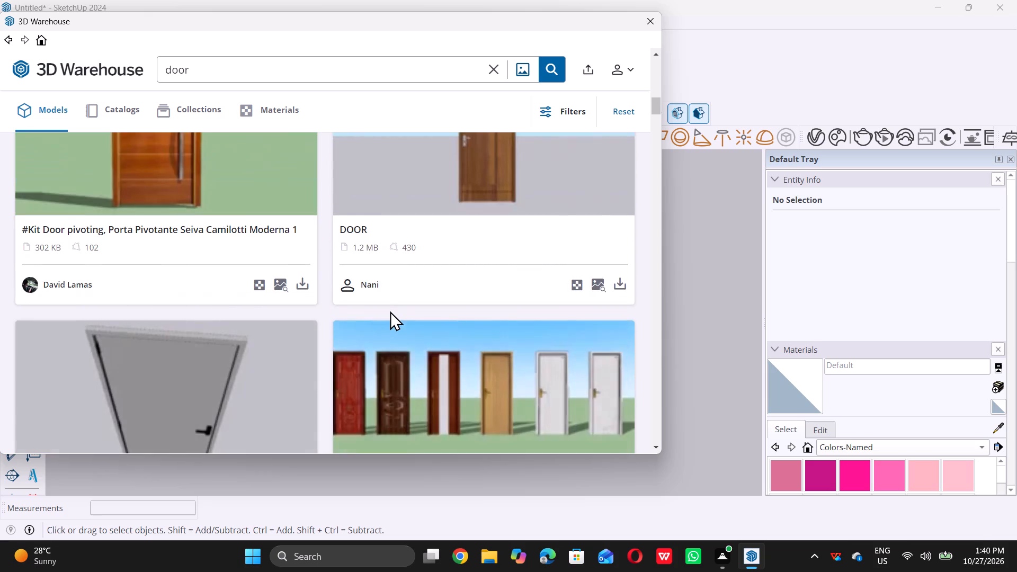
{"action": "scroll", "coordinate": [390, 317], "scroll_direction": "down", "scroll_amount": 2}
{"action": "scroll", "coordinate": [390, 321], "scroll_direction": "up", "scroll_amount": 4}
{"action": "scroll", "coordinate": [390, 323], "scroll_direction": "down", "scroll_amount": 5}
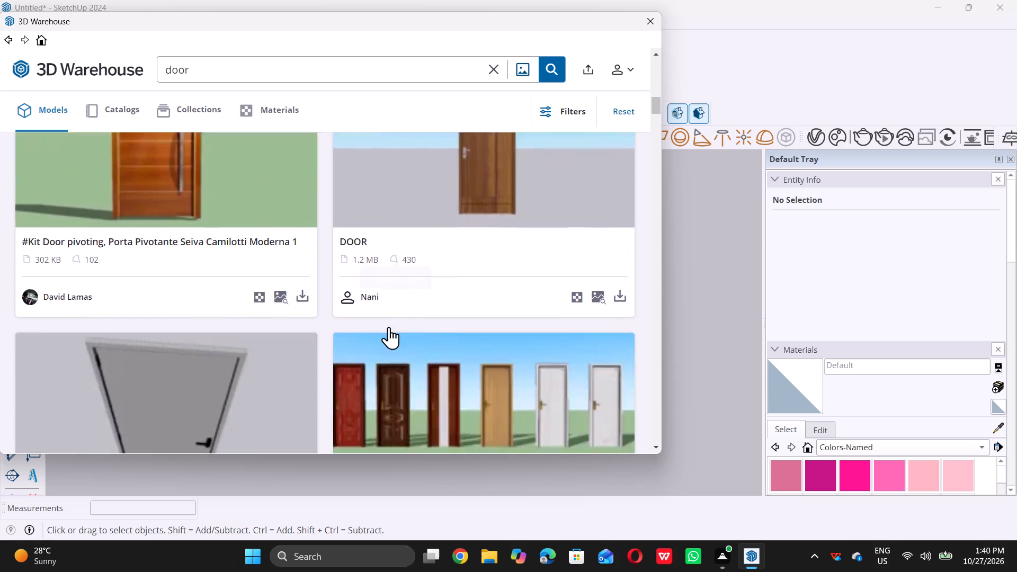
{"action": "scroll", "coordinate": [389, 327], "scroll_direction": "down", "scroll_amount": 4}
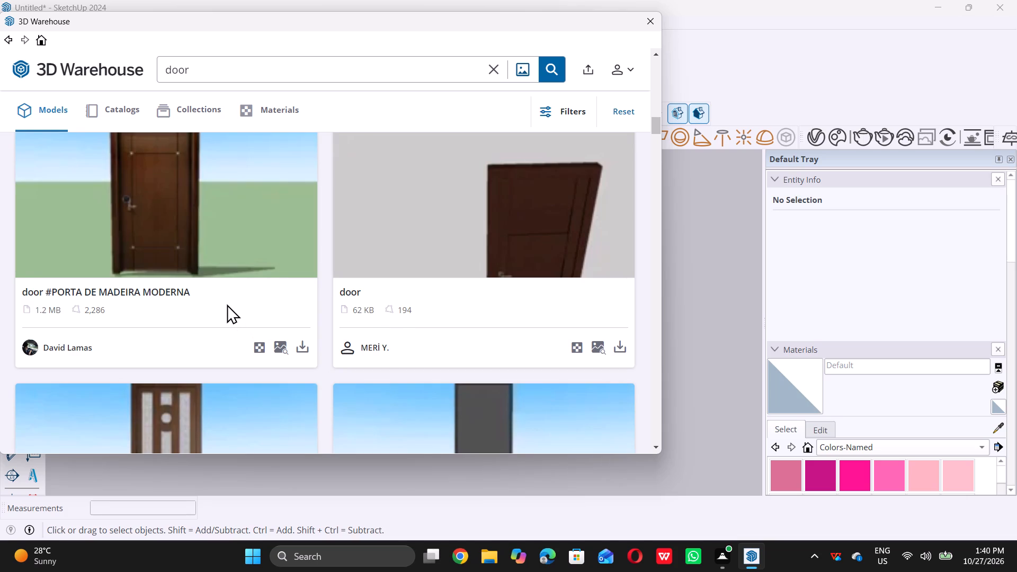
{"action": "scroll", "coordinate": [227, 308], "scroll_direction": "down", "scroll_amount": 2}
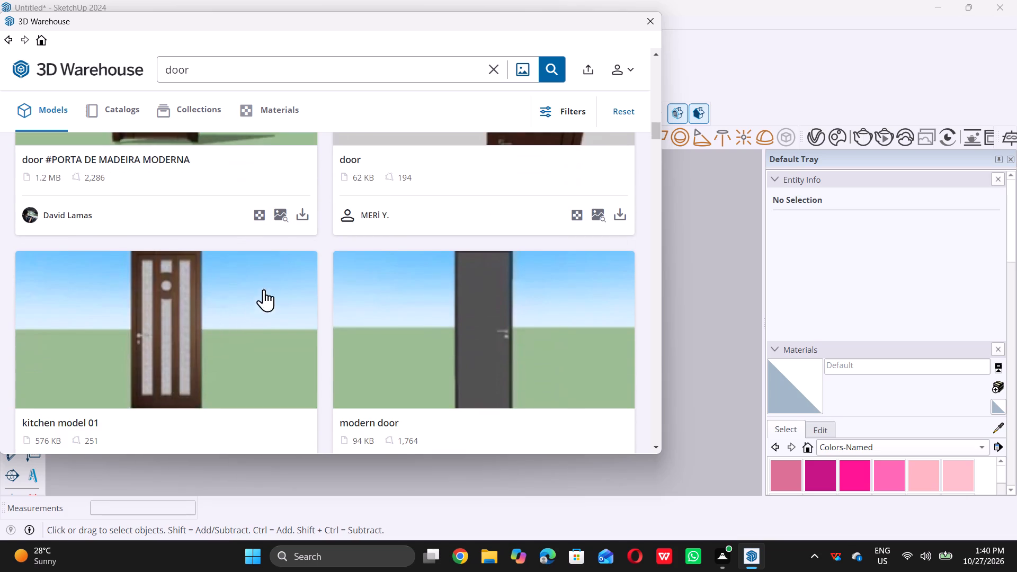
{"action": "scroll", "coordinate": [282, 267], "scroll_direction": "up", "scroll_amount": 1}
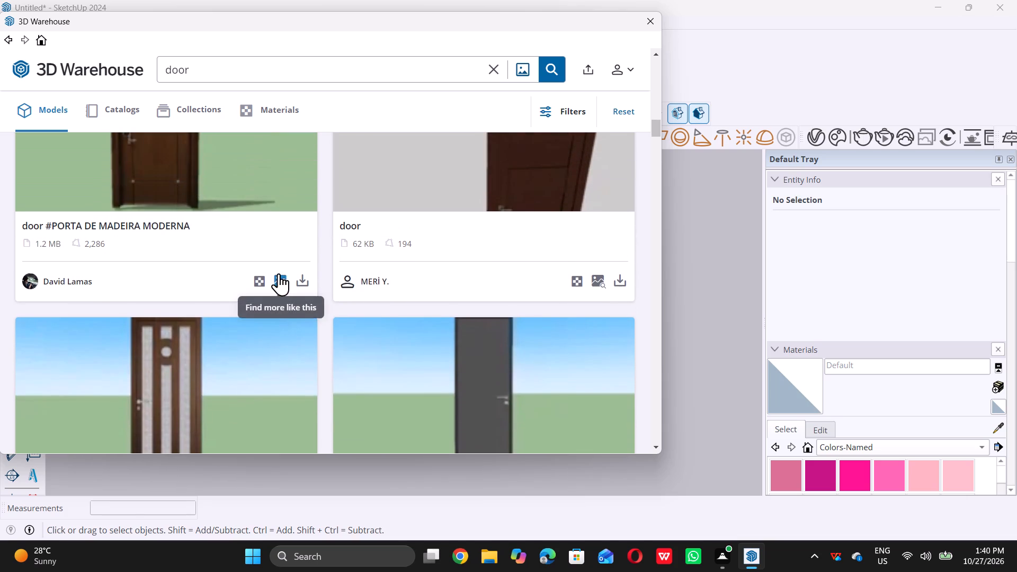
{"action": "scroll", "coordinate": [279, 273], "scroll_direction": "up", "scroll_amount": 2}
{"action": "scroll", "coordinate": [275, 278], "scroll_direction": "down", "scroll_amount": 1}
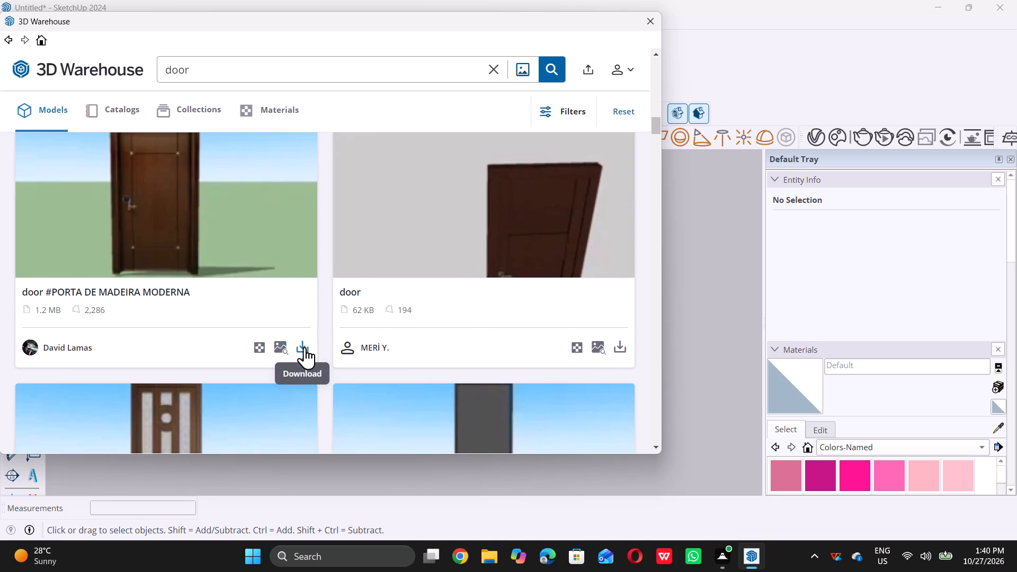
{"action": "left_click", "coordinate": [304, 348]}
{"action": "left_click", "coordinate": [278, 255]}
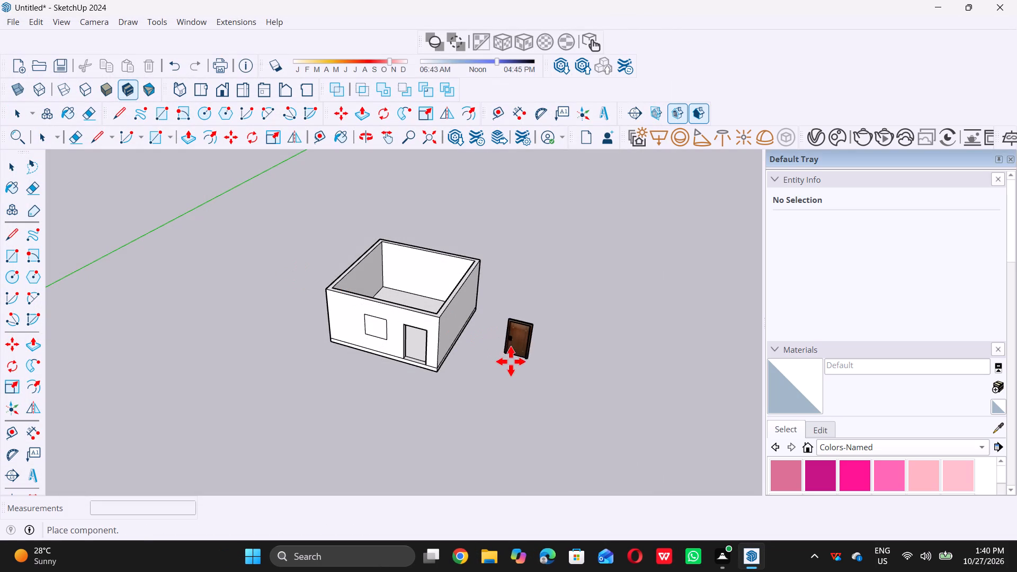
Place the downloaded door component on open ground beside the room, near the front wall's door end.
{"action": "middle_click_drag", "start_coordinate": [490, 391], "coordinate": [511, 302]}
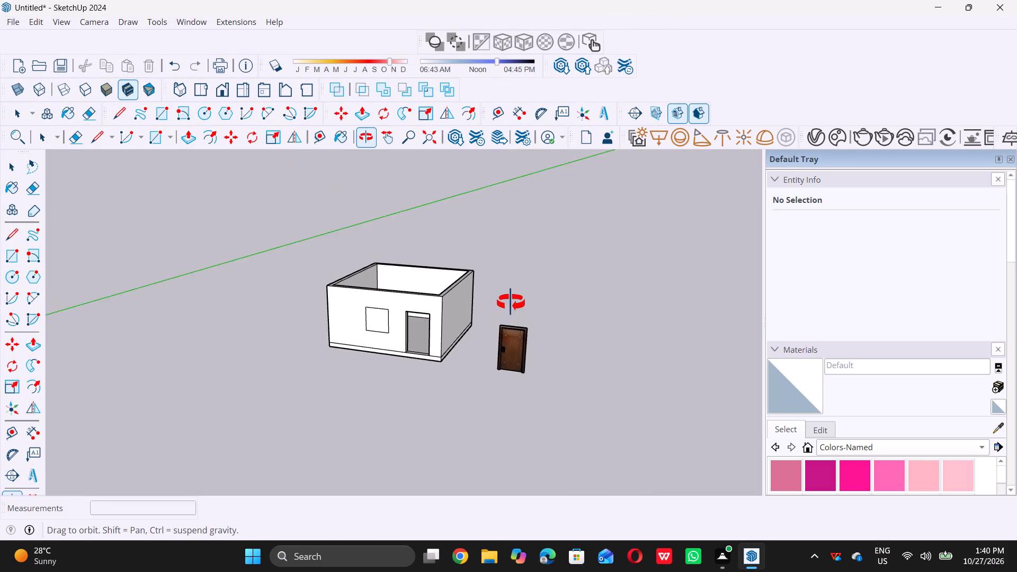
{"action": "middle_click_drag", "start_coordinate": [511, 302], "coordinate": [512, 299]}
{"action": "left_click", "coordinate": [488, 377]}
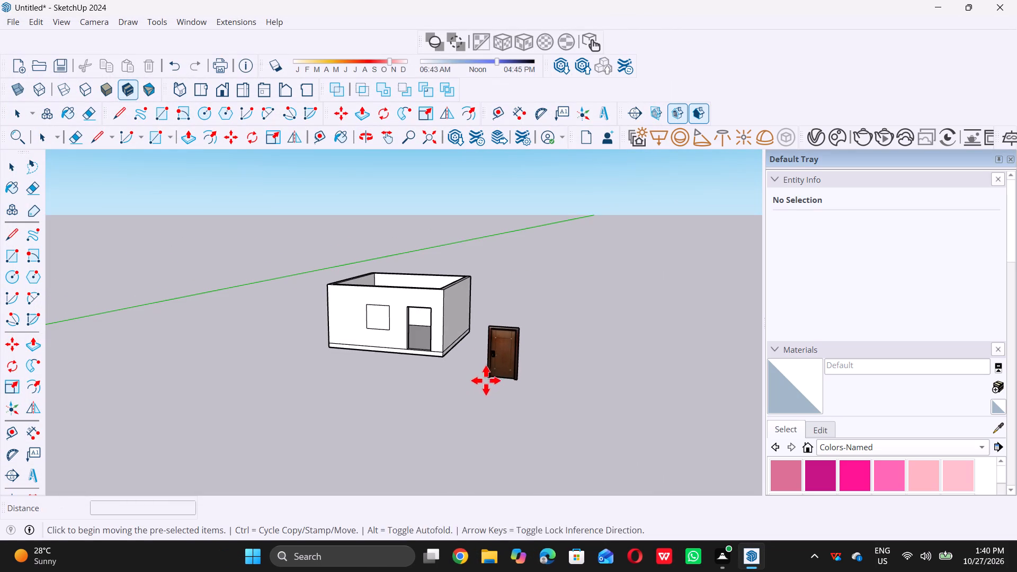
Scale the door component down uniformly from its upper corner to about 0.44.
{"action": "middle_click_drag", "start_coordinate": [452, 379], "coordinate": [467, 363]}
{"action": "scroll", "coordinate": [516, 364], "scroll_direction": "up", "scroll_amount": 9}
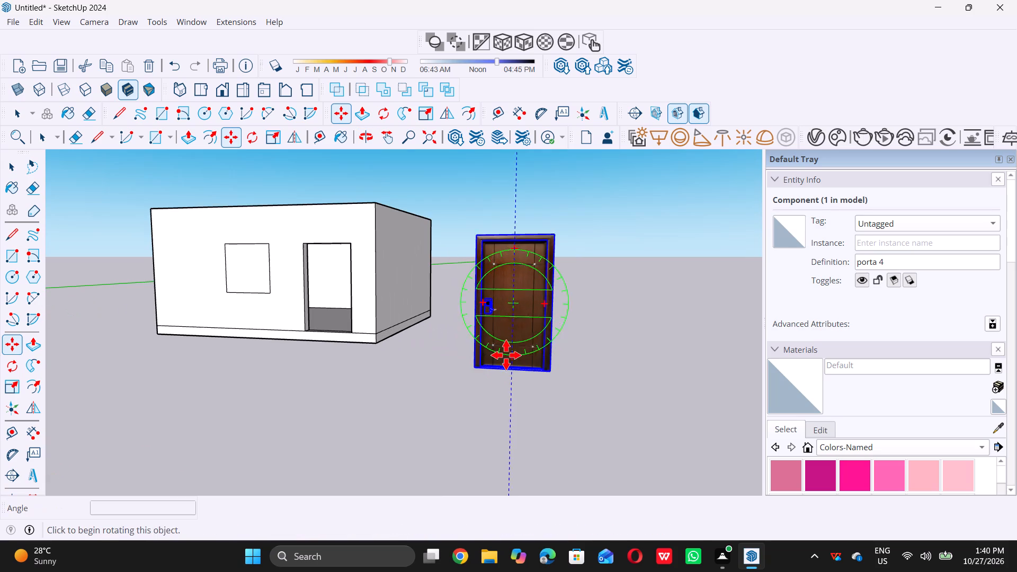
{"action": "scroll", "coordinate": [520, 337], "scroll_direction": "up", "scroll_amount": 5}
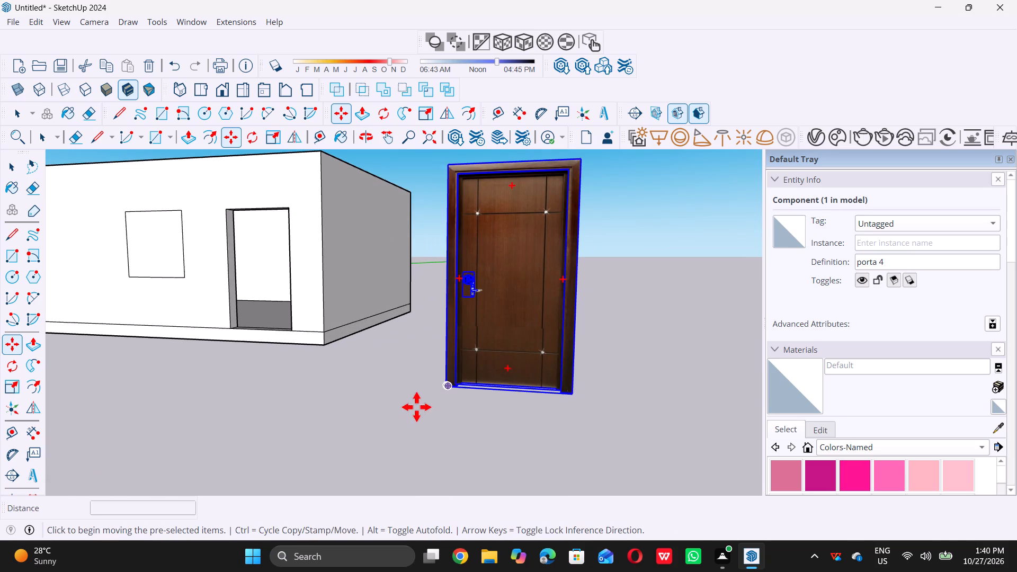
{"action": "scroll", "coordinate": [414, 408], "scroll_direction": "down", "scroll_amount": 5}
{"action": "key", "text": "space"}
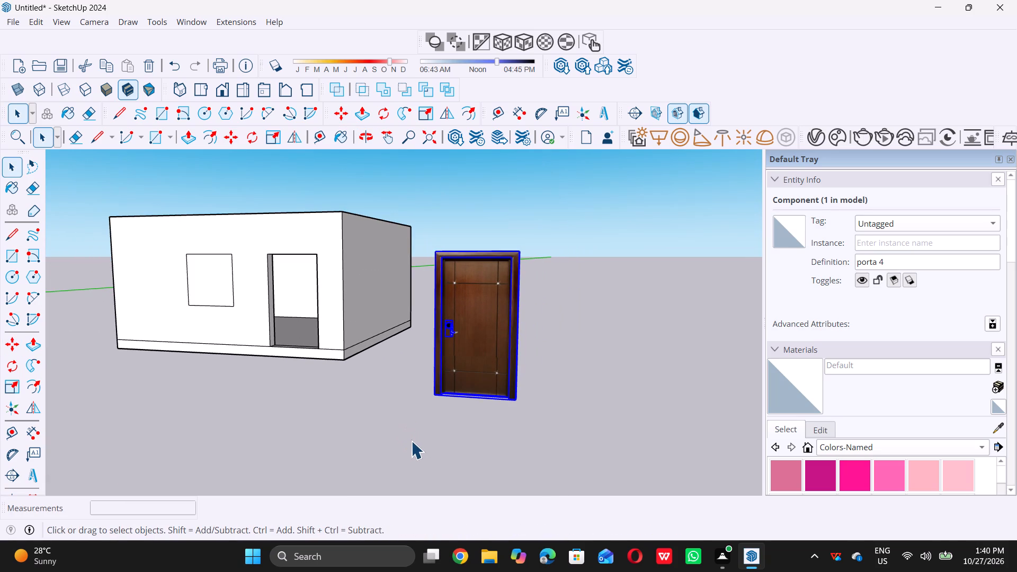
{"action": "key", "text": "s"}
{"action": "left_click", "coordinate": [436, 250]}
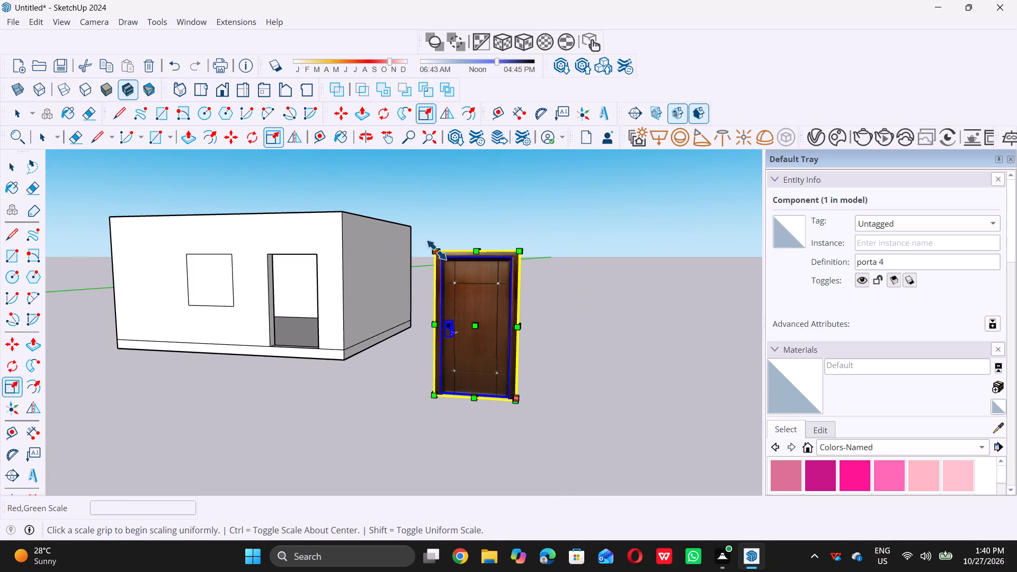
{"action": "left_click", "coordinate": [492, 328]}
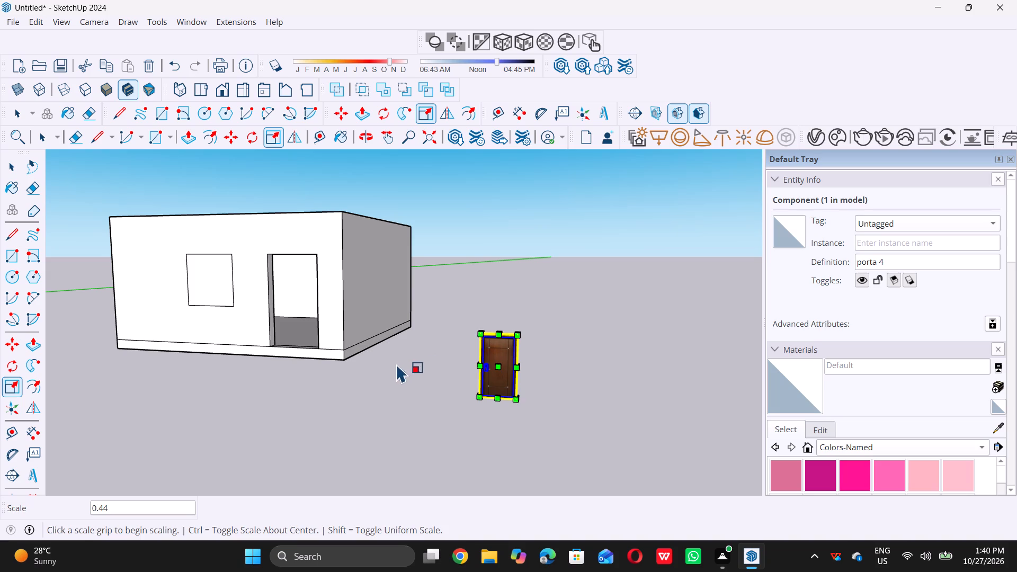
{"action": "key", "text": "space"}
Move the door component by its lower corner about 20' 3" into the front wall's door opening.
{"action": "middle_click_drag", "start_coordinate": [298, 385], "coordinate": [342, 440]}
{"action": "scroll", "coordinate": [335, 426], "scroll_direction": "down", "scroll_amount": 6}
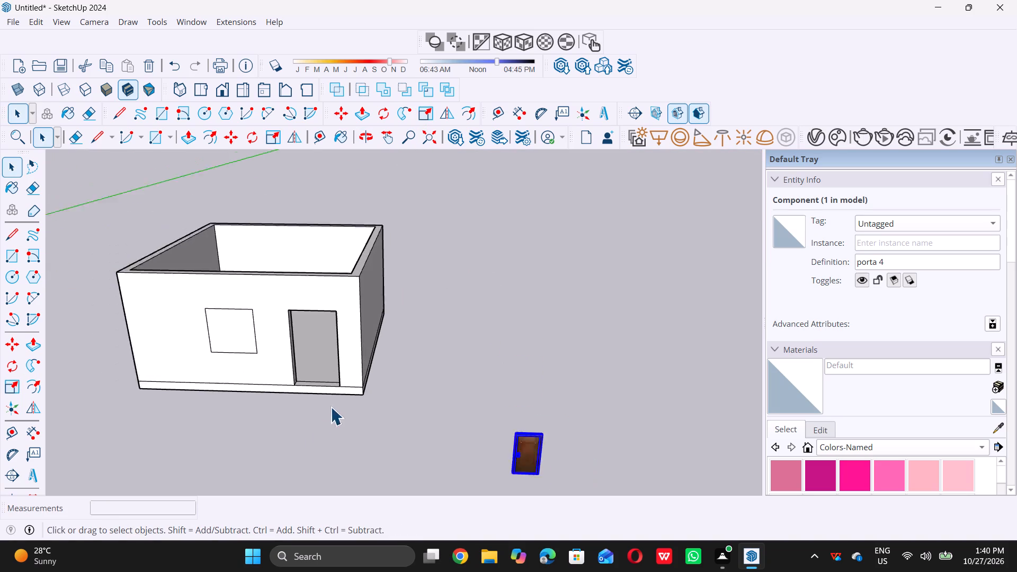
{"action": "key", "text": "m"}
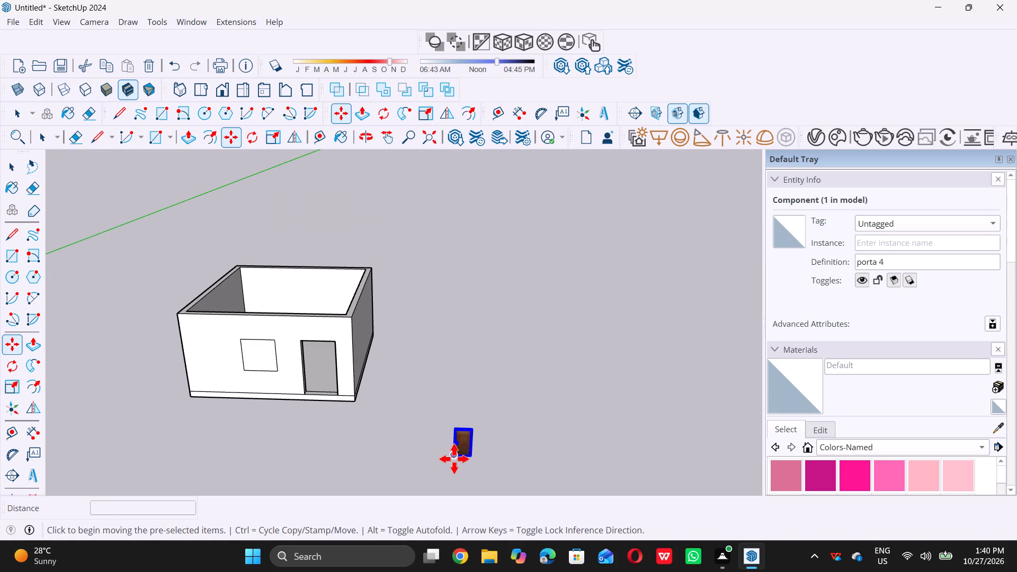
{"action": "left_click", "coordinate": [454, 457]}
{"action": "scroll", "coordinate": [305, 389], "scroll_direction": "up", "scroll_amount": 15}
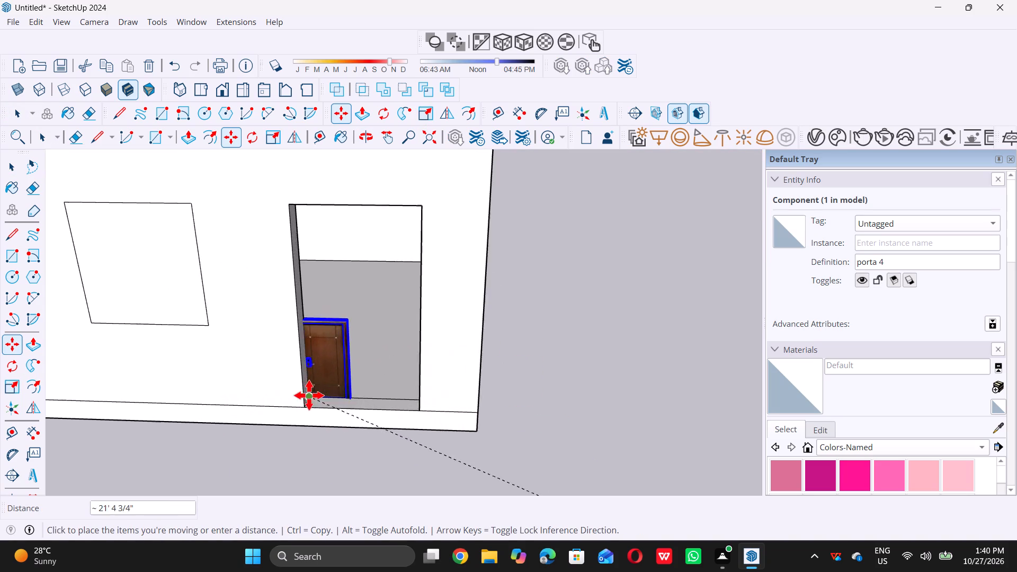
{"action": "scroll", "coordinate": [309, 395], "scroll_direction": "up", "scroll_amount": 12}
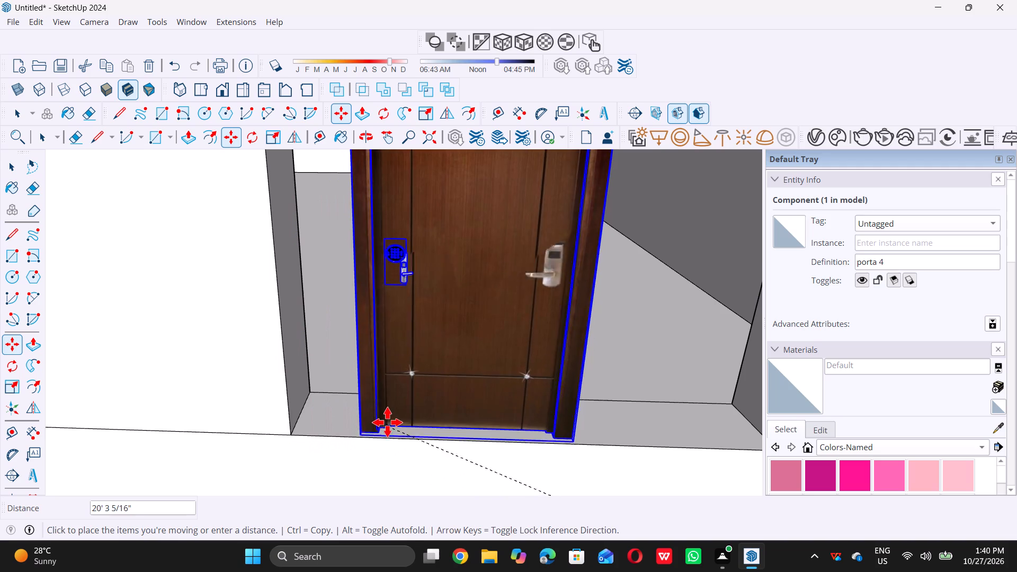
{"action": "double_click", "coordinate": [387, 416]}
{"action": "left_click", "coordinate": [383, 418]}
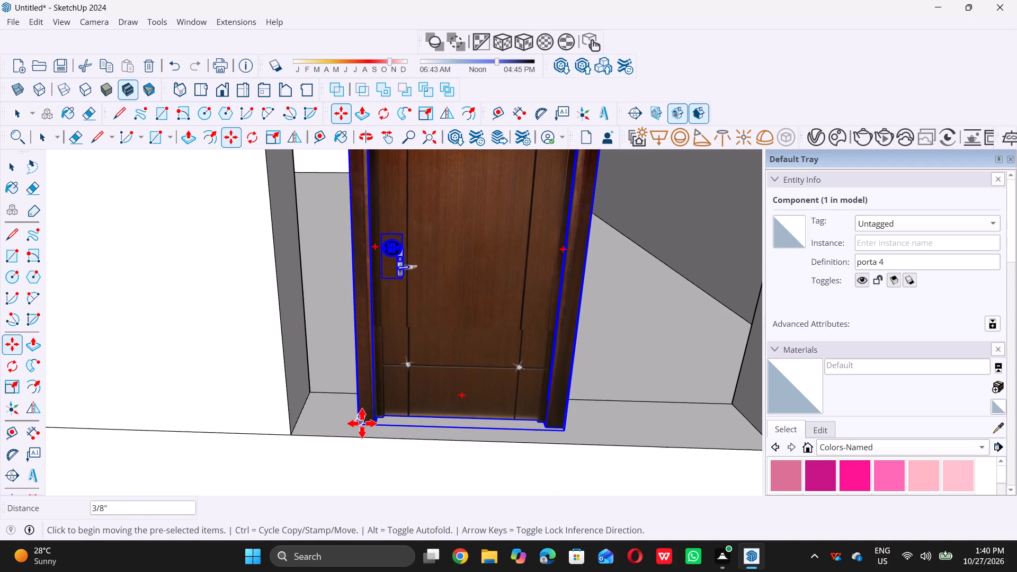
Move the door about 8" by its lower corner so it sits against the opening's window-side jamb at floor level.
{"action": "left_click", "coordinate": [356, 424]}
{"action": "scroll", "coordinate": [293, 433], "scroll_direction": "up", "scroll_amount": 5}
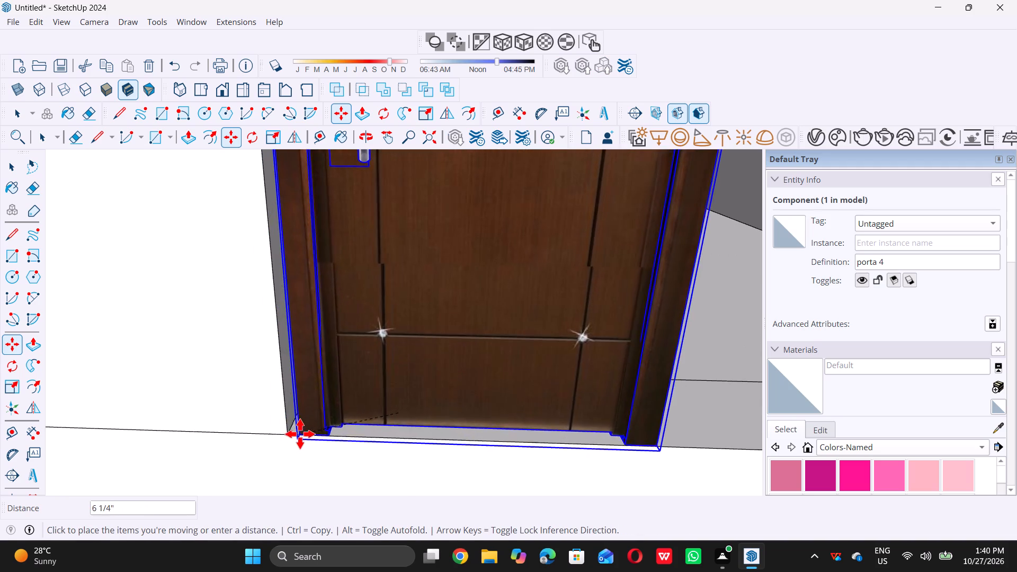
{"action": "middle_click_drag", "start_coordinate": [291, 423], "coordinate": [294, 412]}
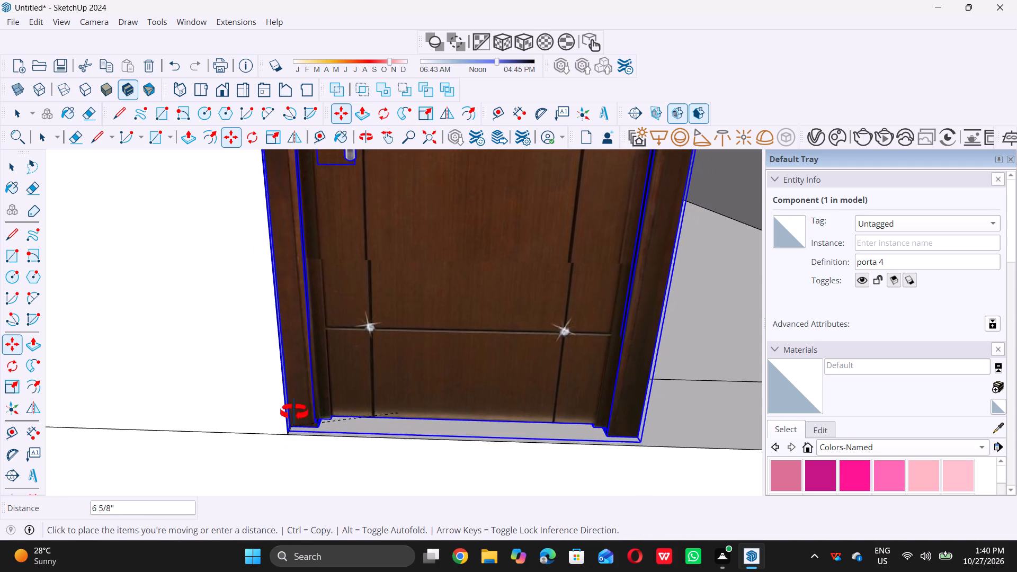
{"action": "middle_click_drag", "start_coordinate": [294, 412], "coordinate": [302, 372]}
{"action": "scroll", "coordinate": [302, 372], "scroll_direction": "up", "scroll_amount": 1}
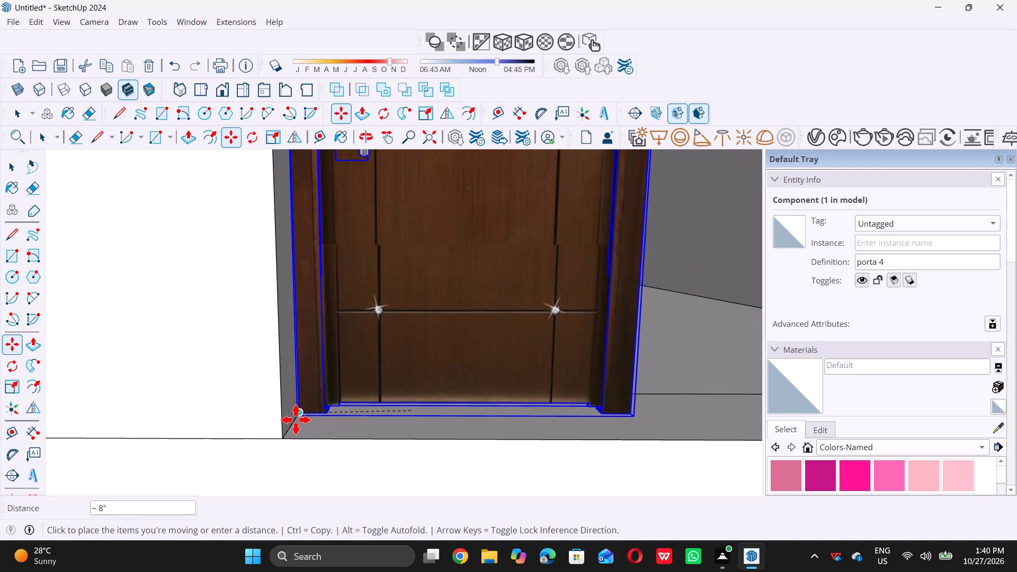
{"action": "double_click", "coordinate": [296, 419]}
{"action": "scroll", "coordinate": [286, 448], "scroll_direction": "down", "scroll_amount": 20}
{"action": "scroll", "coordinate": [286, 448], "scroll_direction": "down", "scroll_amount": 1}
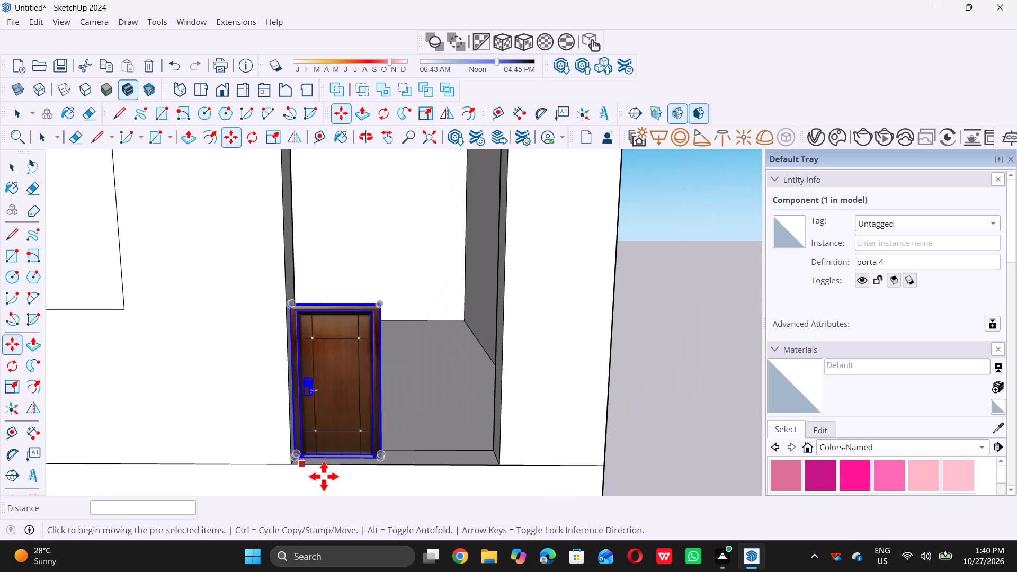
Scale the door up uniformly to about 2.13 from its upper corner opposite the window-side jamb.
{"action": "key", "text": "space"}
{"action": "type", "text": "s"}
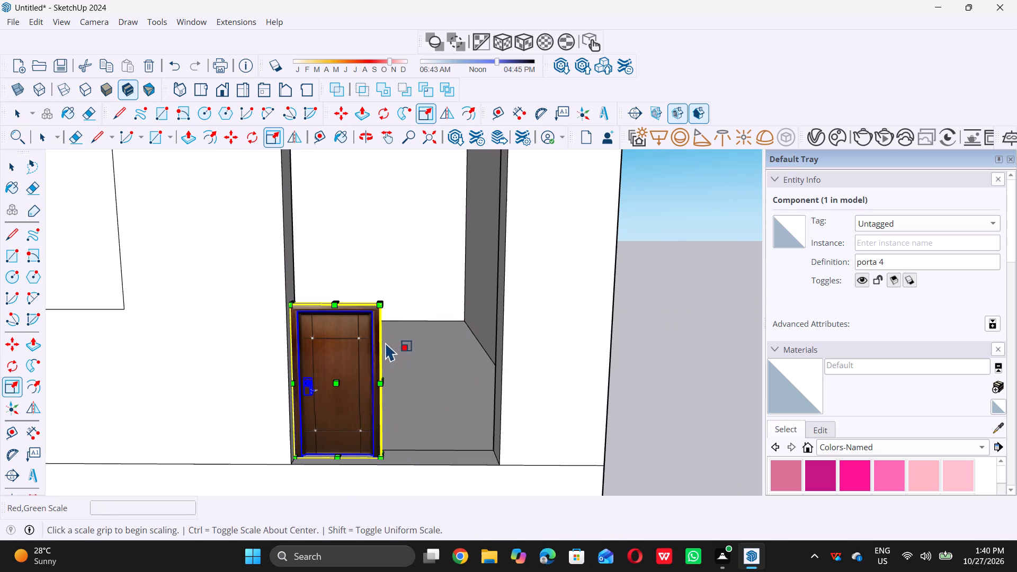
{"action": "left_click", "coordinate": [381, 307]}
{"action": "scroll", "coordinate": [381, 307], "scroll_direction": "down", "scroll_amount": 9}
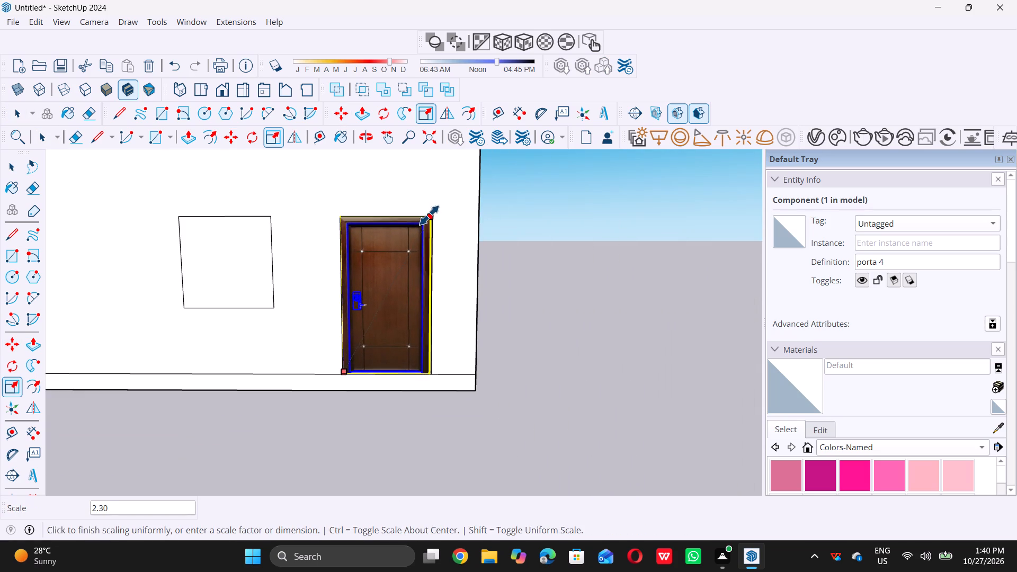
{"action": "left_click", "coordinate": [418, 226]}
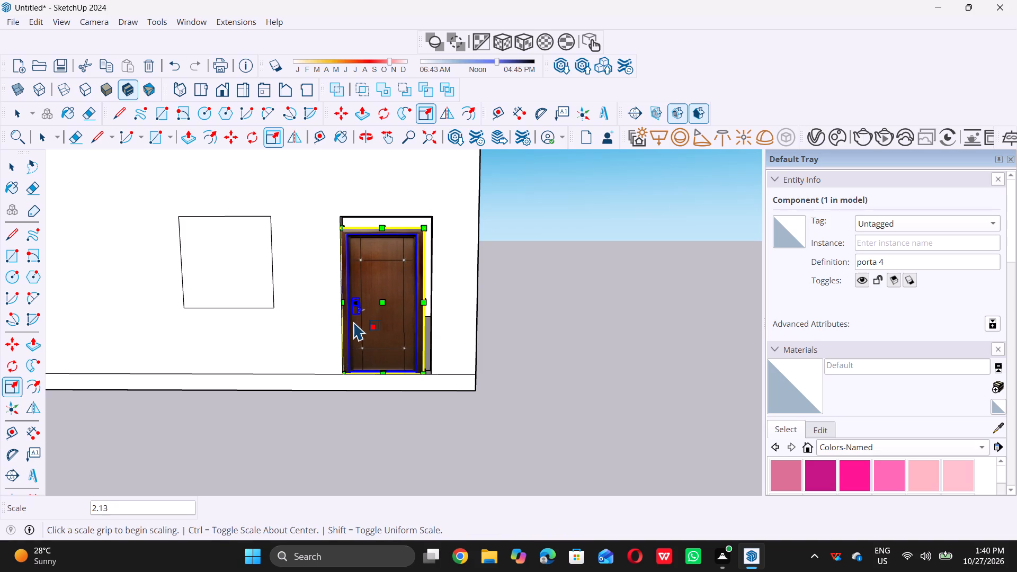
Stretch the door component vertically by about 1.08 from its top-centre grip so it reaches the head of the opening.
{"action": "middle_click_drag", "start_coordinate": [351, 326], "coordinate": [341, 360]}
{"action": "scroll", "coordinate": [378, 273], "scroll_direction": "up", "scroll_amount": 10}
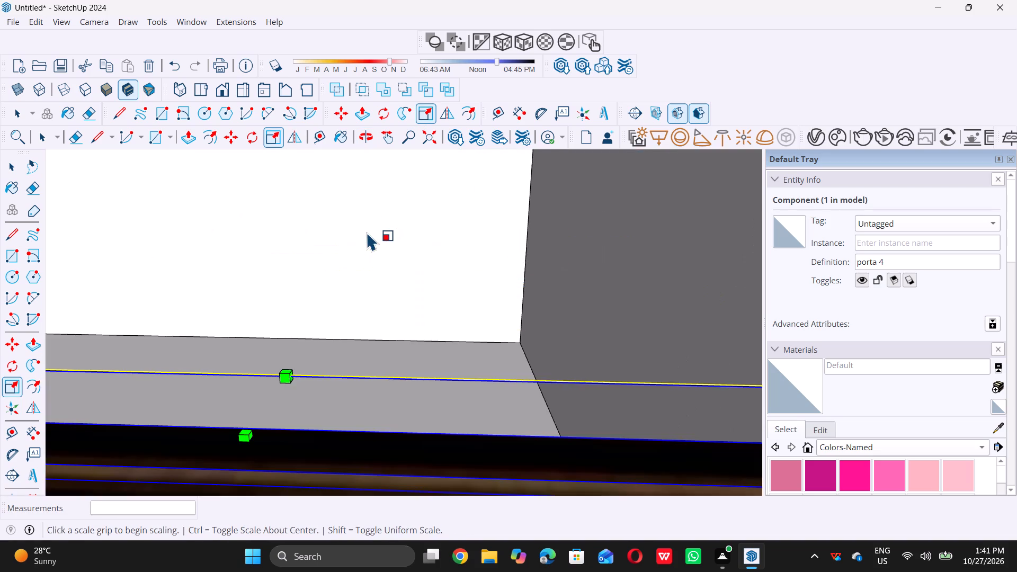
{"action": "scroll", "coordinate": [367, 233], "scroll_direction": "down", "scroll_amount": 6}
{"action": "middle_click_drag", "start_coordinate": [365, 259], "coordinate": [369, 212]}
{"action": "scroll", "coordinate": [362, 222], "scroll_direction": "up", "scroll_amount": 4}
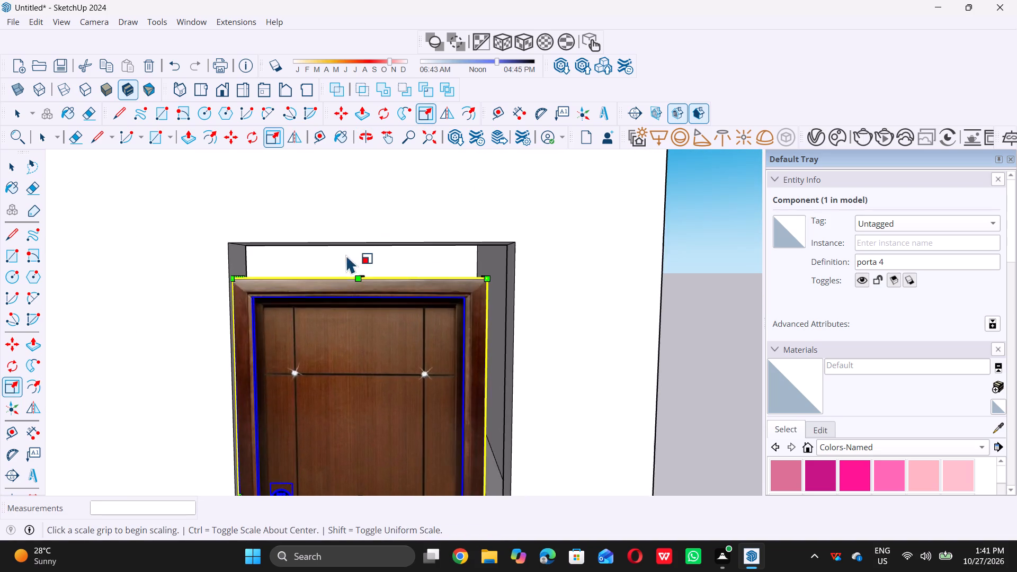
{"action": "scroll", "coordinate": [342, 273], "scroll_direction": "up", "scroll_amount": 4}
{"action": "scroll", "coordinate": [356, 265], "scroll_direction": "down", "scroll_amount": 5}
{"action": "middle_click_drag", "start_coordinate": [362, 257], "coordinate": [362, 284]}
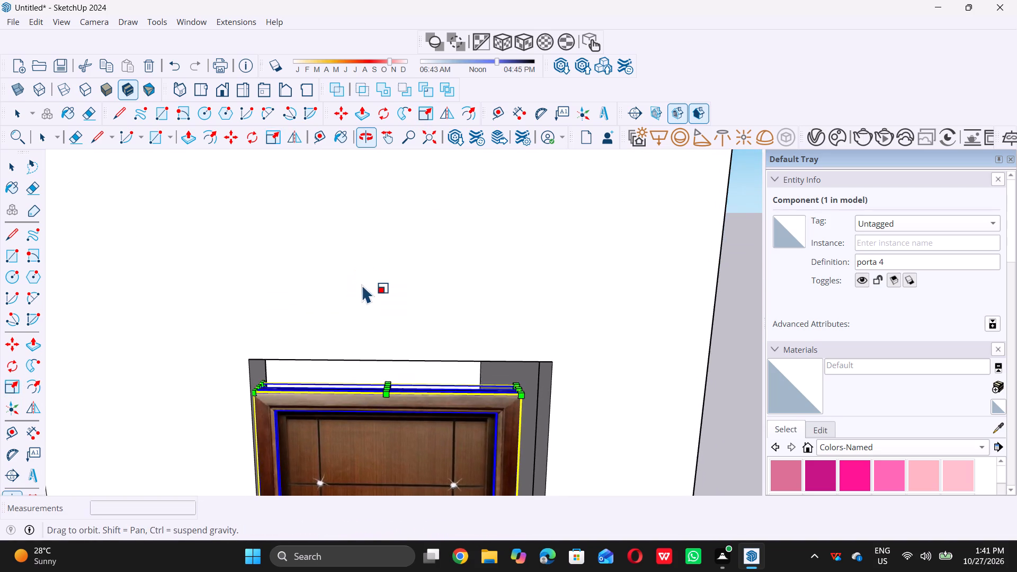
{"action": "scroll", "coordinate": [381, 404], "scroll_direction": "up", "scroll_amount": 6}
{"action": "scroll", "coordinate": [373, 414], "scroll_direction": "down", "scroll_amount": 5}
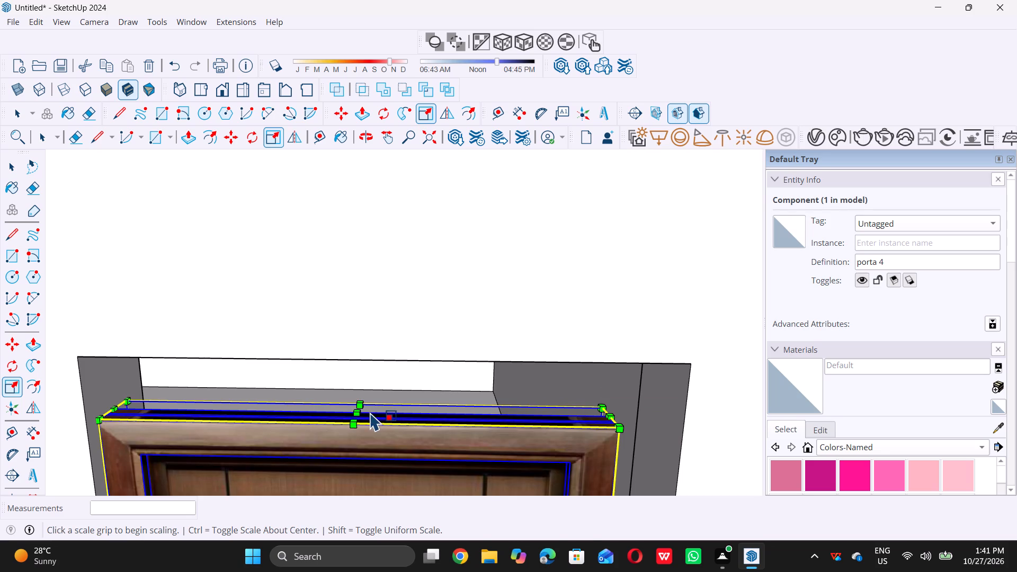
{"action": "left_click", "coordinate": [361, 411]}
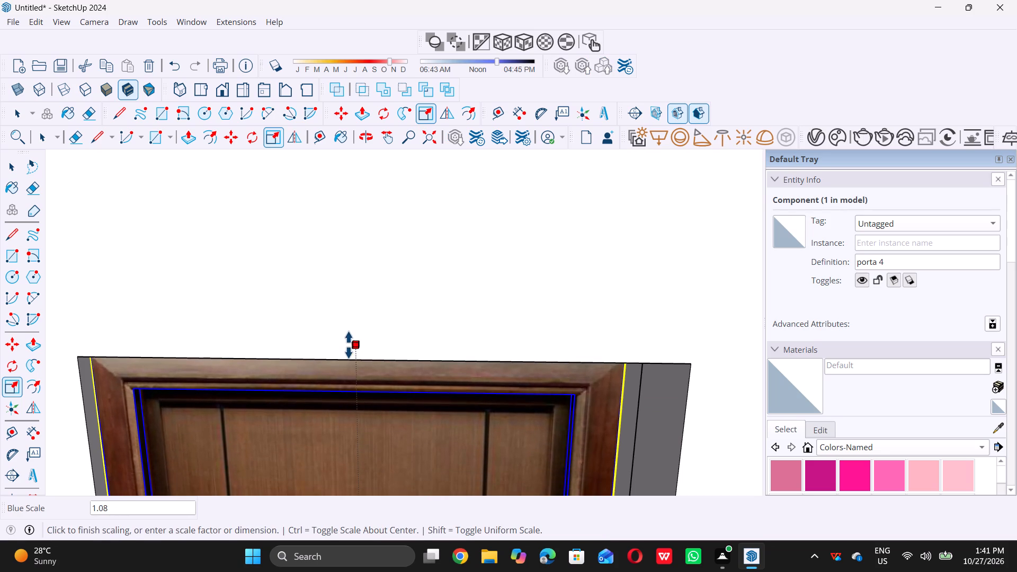
{"action": "left_click", "coordinate": [349, 347]}
Stretch the door's width along the red axis by about 1.09 to reach the far jamb, and deselect it.
{"action": "scroll", "coordinate": [347, 351], "scroll_direction": "down", "scroll_amount": 16}
{"action": "scroll", "coordinate": [345, 240], "scroll_direction": "down", "scroll_amount": 3}
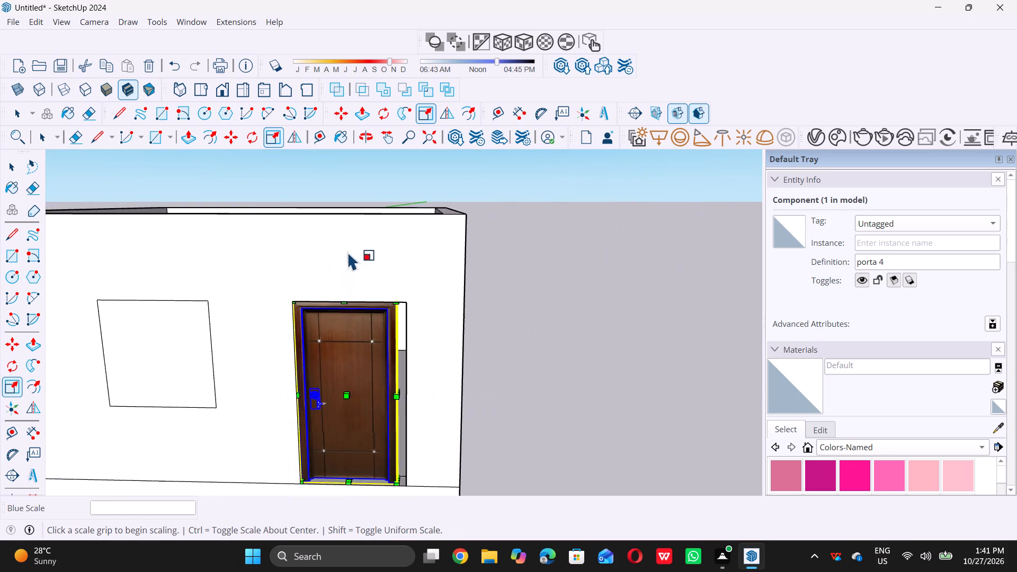
{"action": "middle_click_drag", "start_coordinate": [393, 385], "coordinate": [360, 382]}
{"action": "scroll", "coordinate": [361, 393], "scroll_direction": "up", "scroll_amount": 11}
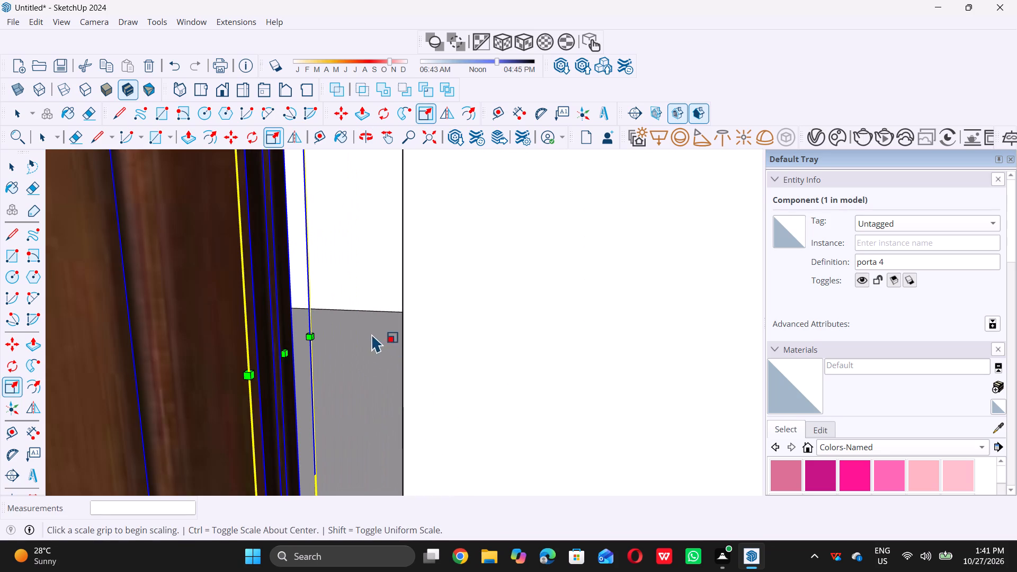
{"action": "left_click", "coordinate": [284, 353]}
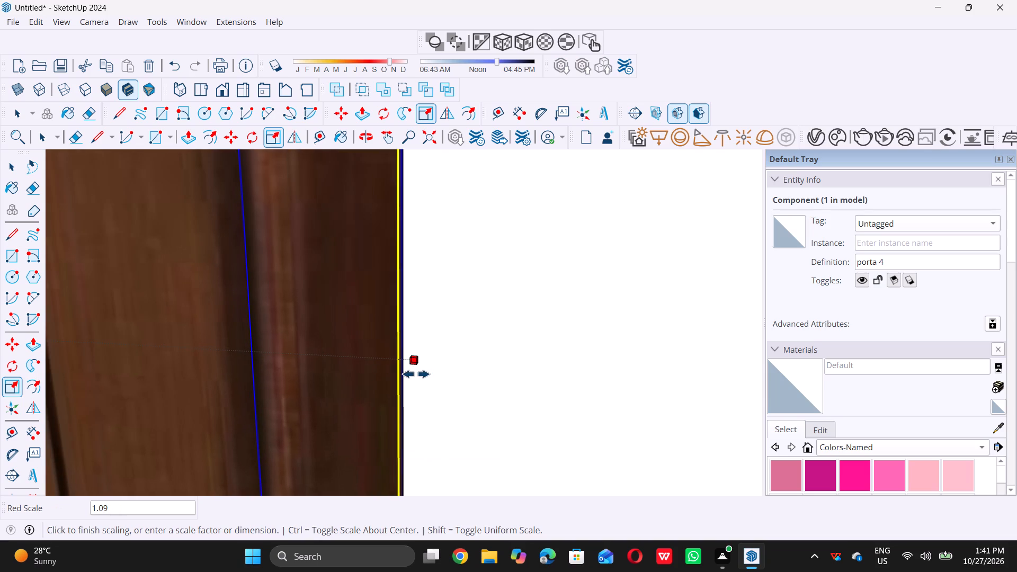
{"action": "left_click", "coordinate": [427, 374]}
{"action": "scroll", "coordinate": [432, 376], "scroll_direction": "down", "scroll_amount": 17}
{"action": "middle_click", "coordinate": [457, 408]}
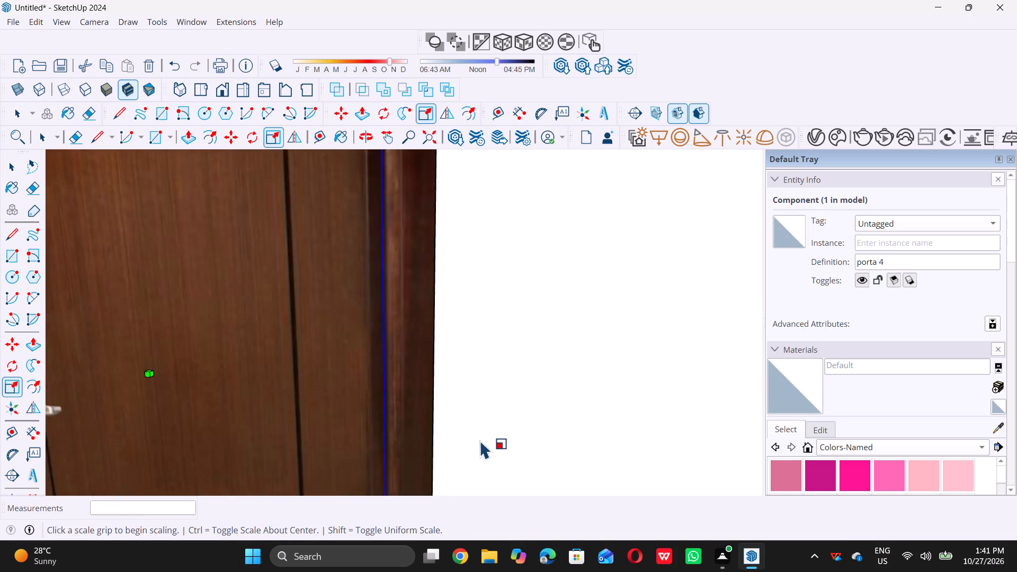
{"action": "scroll", "coordinate": [480, 440], "scroll_direction": "down", "scroll_amount": 10}
{"action": "middle_click_drag", "start_coordinate": [499, 332], "coordinate": [498, 273]}
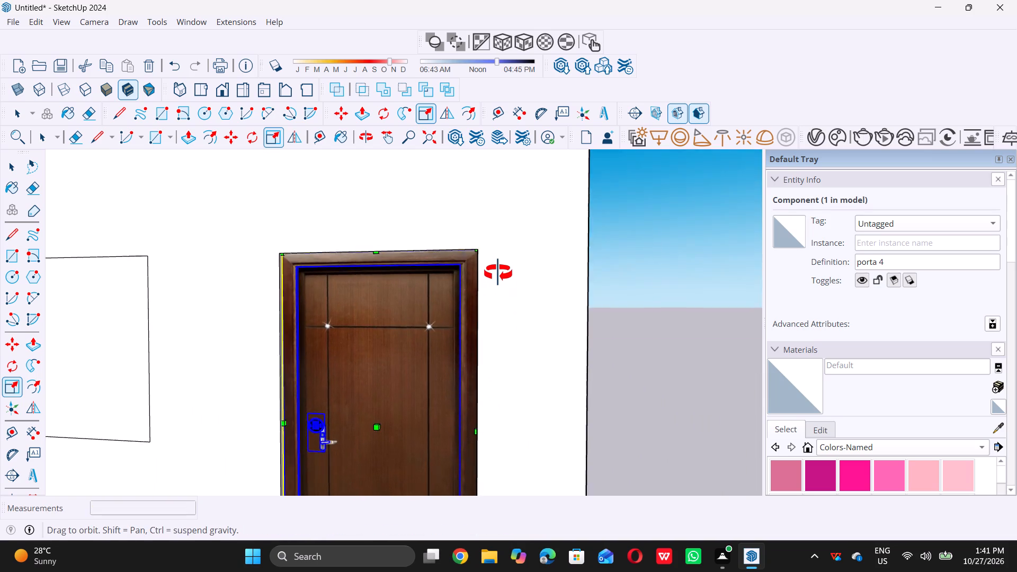
{"action": "middle_click_drag", "start_coordinate": [498, 273], "coordinate": [488, 293]}
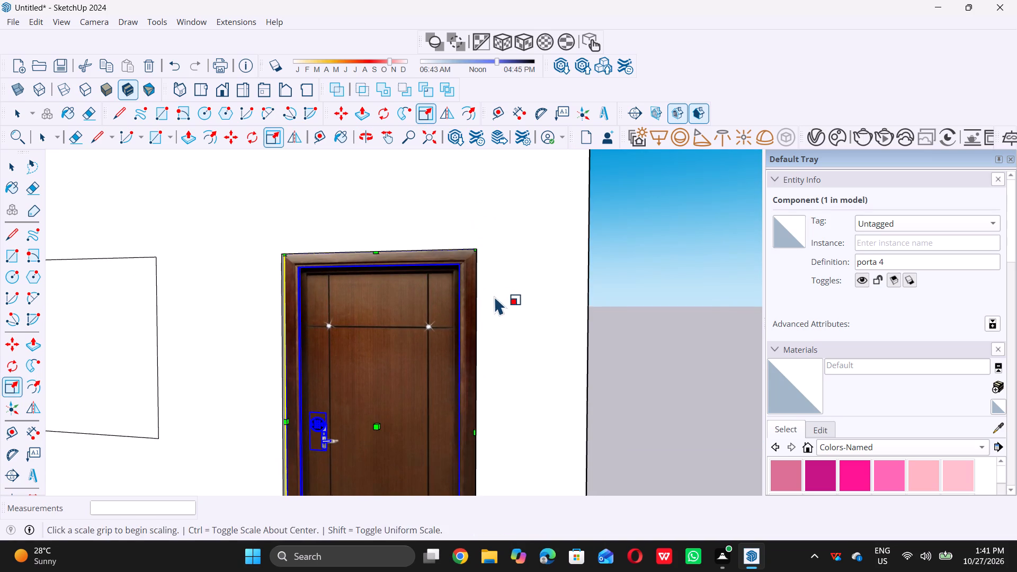
{"action": "key", "text": "space"}
{"action": "double_click", "coordinate": [697, 361]}
Push the square window face beside the door through the front wall's thickness to cut an open window hole.
{"action": "scroll", "coordinate": [602, 358], "scroll_direction": "down", "scroll_amount": 11}
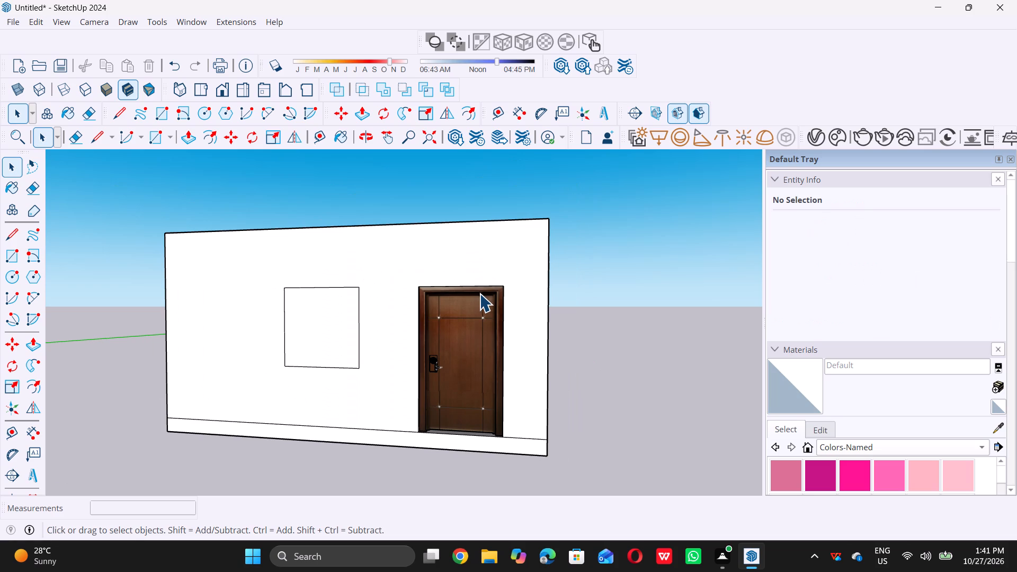
{"action": "scroll", "coordinate": [224, 299], "scroll_direction": "down", "scroll_amount": 2}
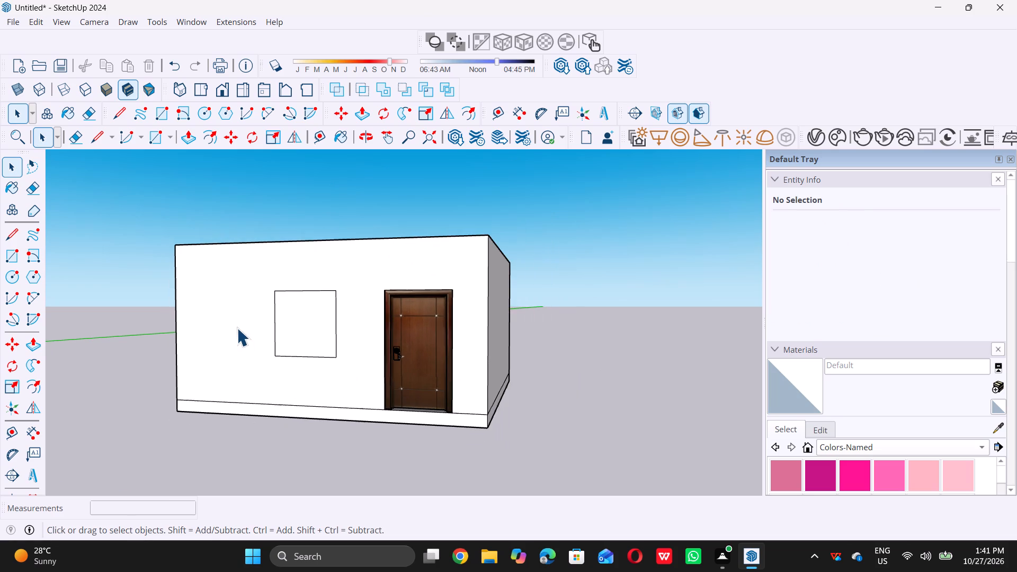
{"action": "middle_click_drag", "start_coordinate": [250, 351], "coordinate": [304, 399]}
{"action": "scroll", "coordinate": [256, 360], "scroll_direction": "down", "scroll_amount": 1}
{"action": "scroll", "coordinate": [305, 360], "scroll_direction": "up", "scroll_amount": 3}
{"action": "middle_click_drag", "start_coordinate": [292, 287], "coordinate": [288, 296]}
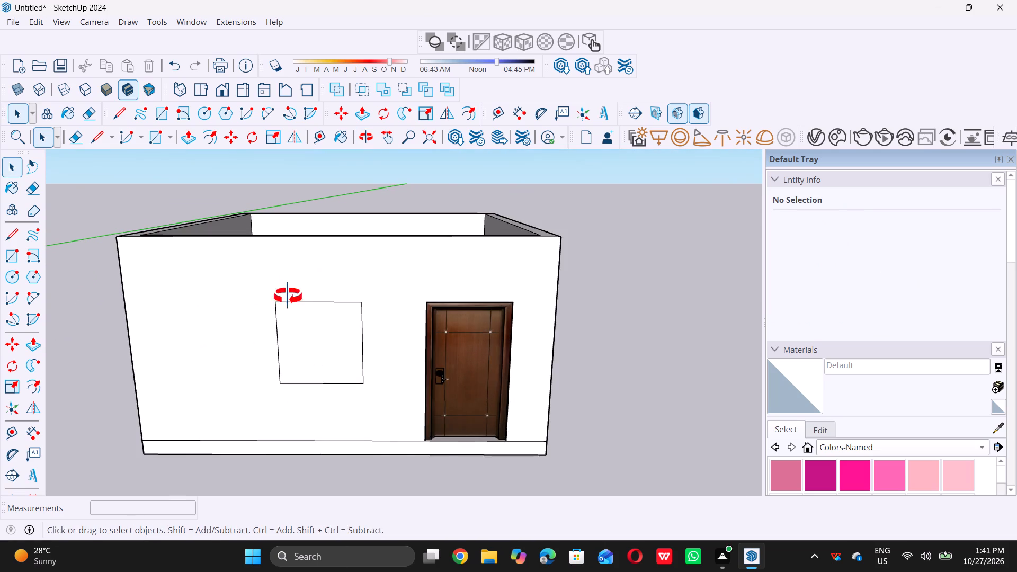
{"action": "middle_click_drag", "start_coordinate": [288, 296], "coordinate": [155, 390]}
{"action": "scroll", "coordinate": [247, 362], "scroll_direction": "up", "scroll_amount": 3}
{"action": "left_click", "coordinate": [288, 342]}
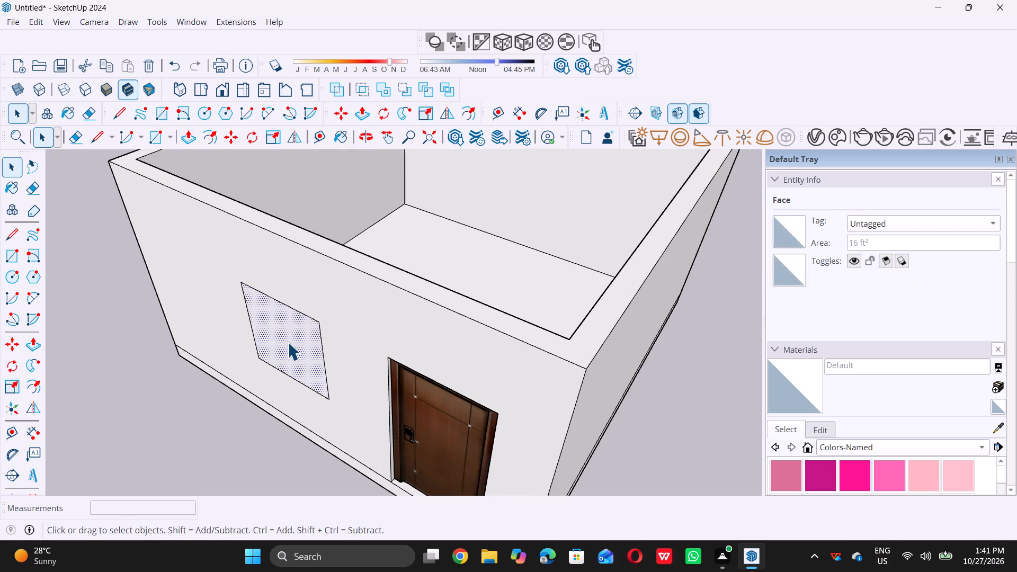
{"action": "key", "text": "p"}
{"action": "left_click", "coordinate": [287, 343]}
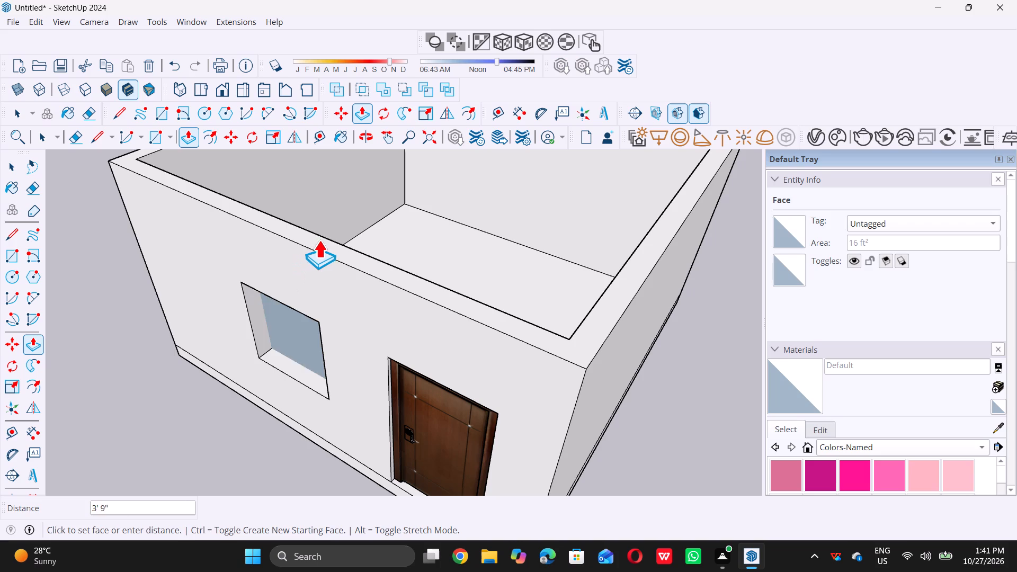
{"action": "left_click", "coordinate": [331, 238]}
{"action": "key", "text": "space"}
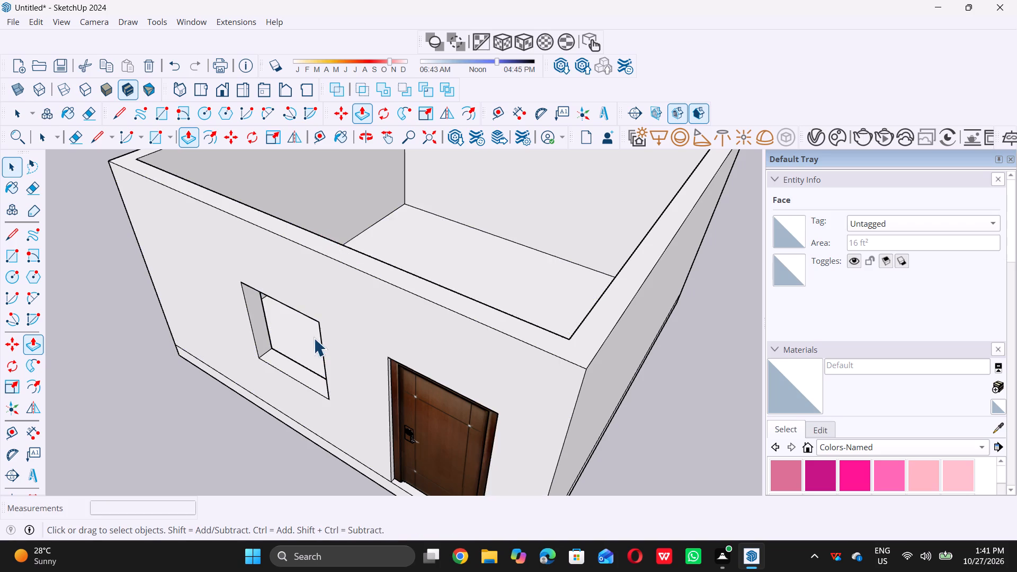
Search the 3D Warehouse for window, replacing the earlier door search.
{"action": "scroll", "coordinate": [315, 341], "scroll_direction": "down", "scroll_amount": 11}
{"action": "middle_click", "coordinate": [348, 339]}
{"action": "middle_click_drag", "start_coordinate": [307, 417], "coordinate": [435, 290]}
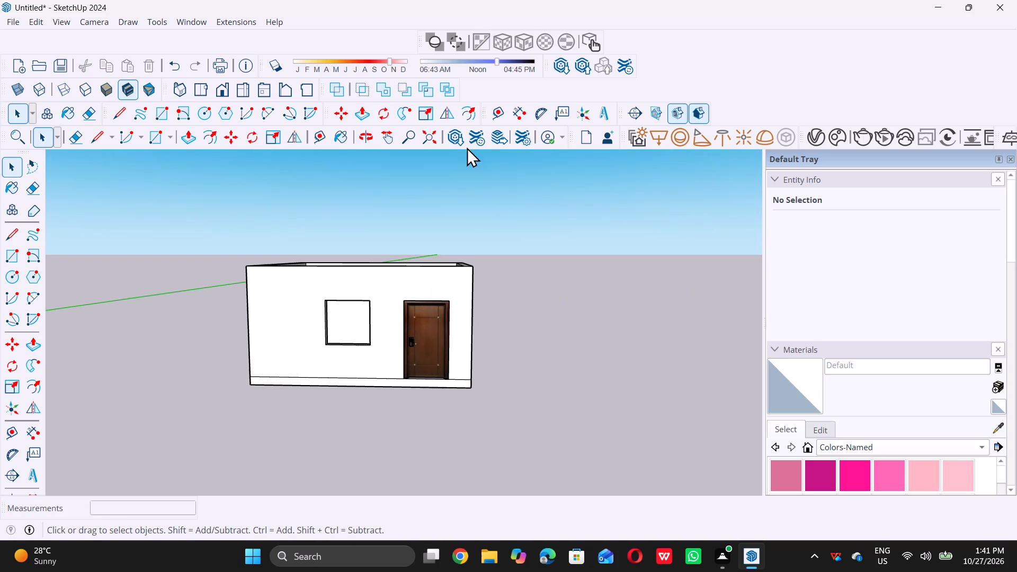
{"action": "double_click", "coordinate": [458, 140]}
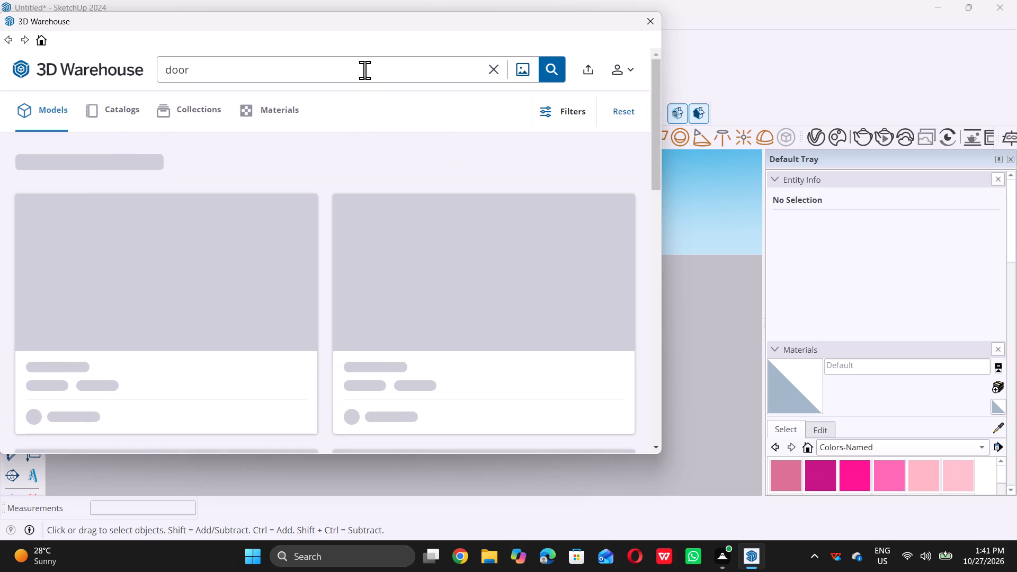
{"action": "left_click", "coordinate": [364, 70]}
{"action": "key", "text": "BackSpace"}
{"action": "key", "text": "BackSpace"}
{"action": "key", "text": "BackSpace"}
{"action": "key", "text": "BackSpace"}
{"action": "key", "text": "BackSpace"}
{"action": "key", "text": "BackSpace"}
{"action": "type", "text": "window"}
{"action": "key", "text": "Return"}
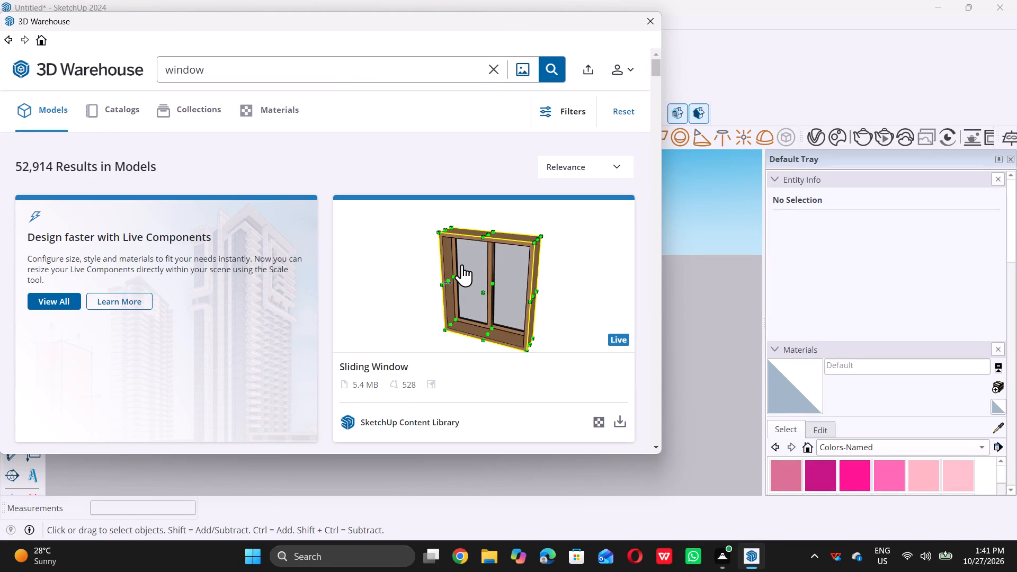
Browse the 3D Warehouse window results and compare the models for one that suits the front-wall opening.
{"action": "scroll", "coordinate": [434, 294], "scroll_direction": "down", "scroll_amount": 5}
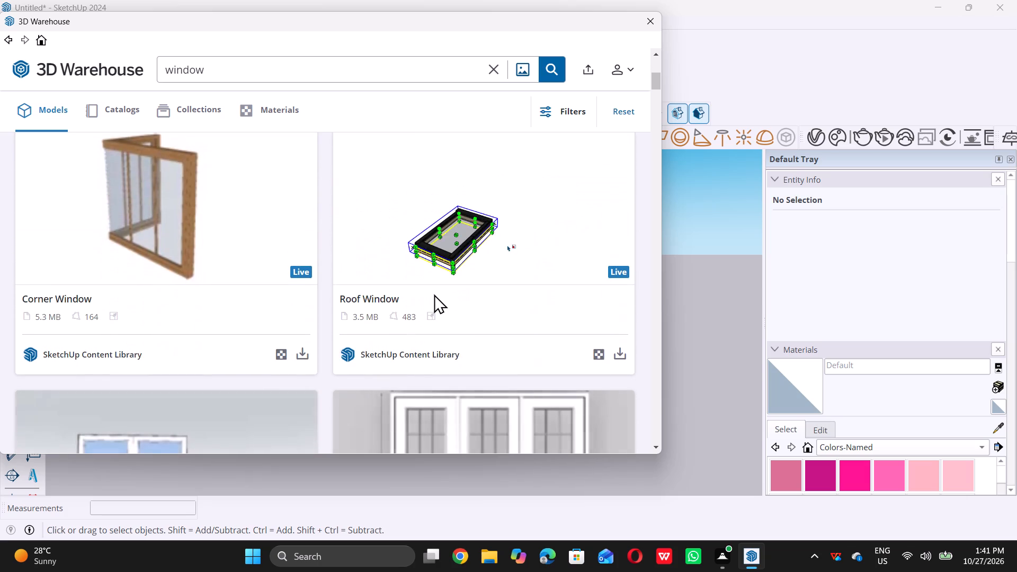
{"action": "scroll", "coordinate": [434, 294], "scroll_direction": "down", "scroll_amount": 12}
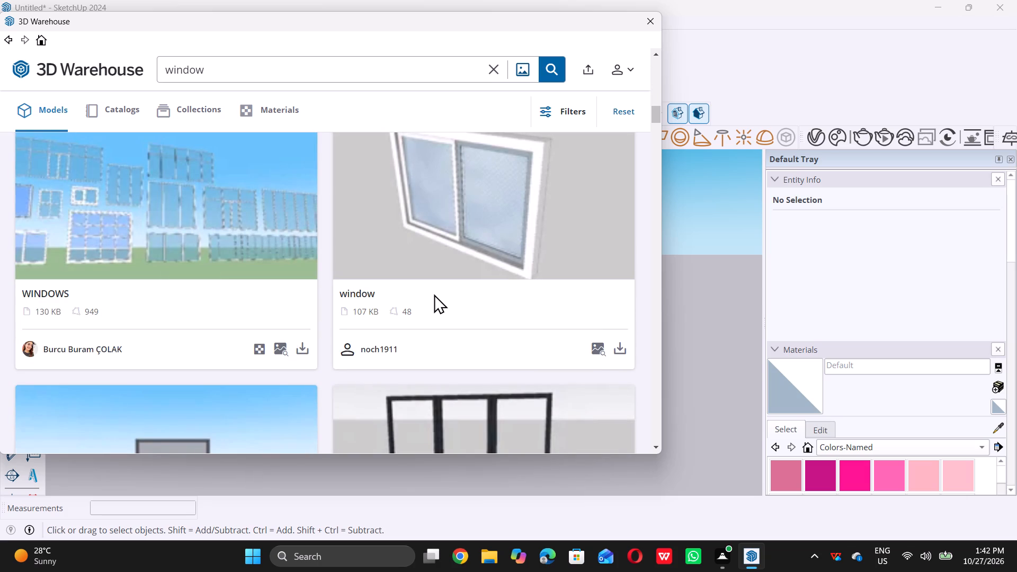
{"action": "scroll", "coordinate": [442, 293], "scroll_direction": "down", "scroll_amount": 3}
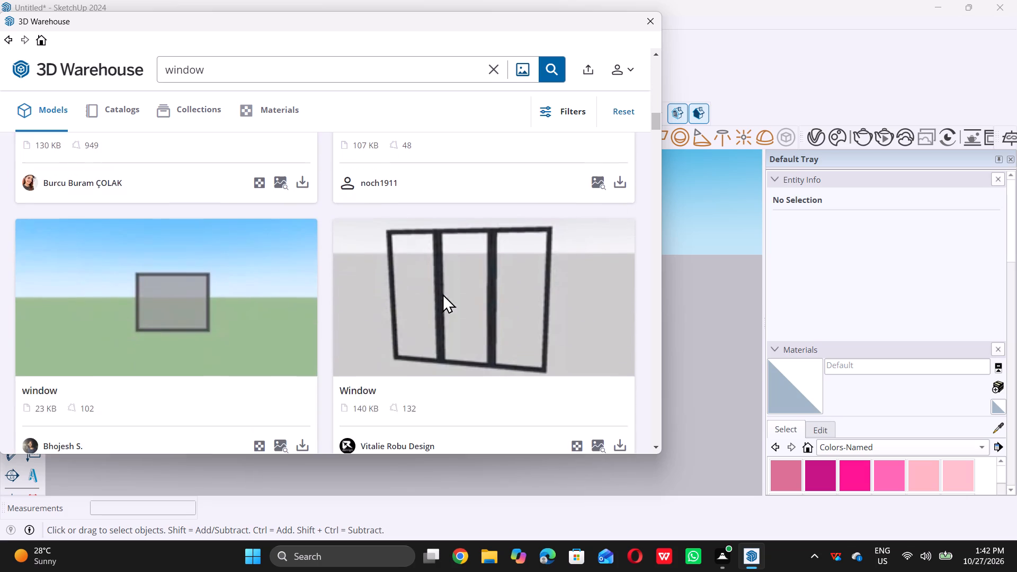
{"action": "scroll", "coordinate": [443, 293], "scroll_direction": "down", "scroll_amount": 16}
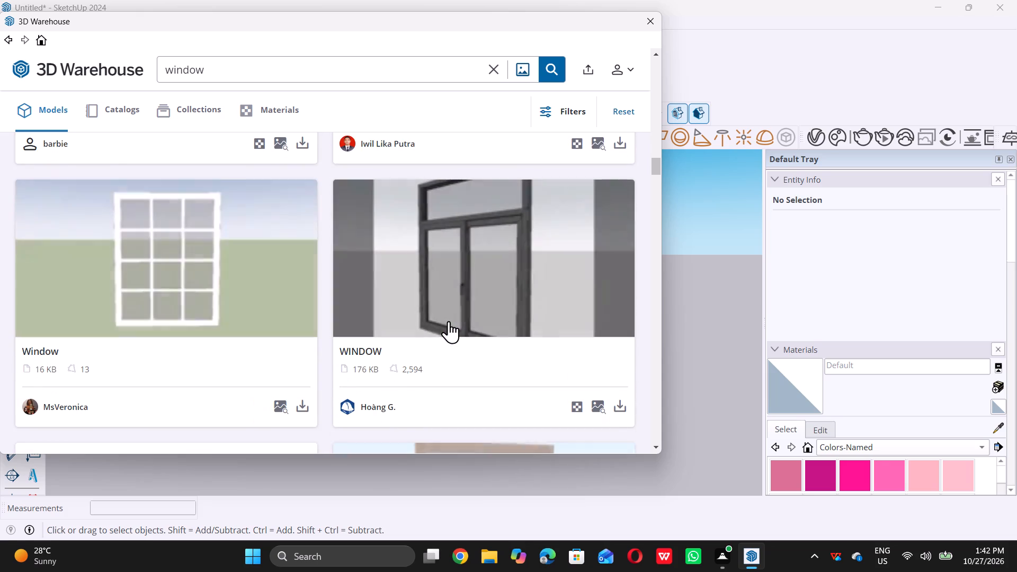
{"action": "scroll", "coordinate": [449, 321], "scroll_direction": "down", "scroll_amount": 15}
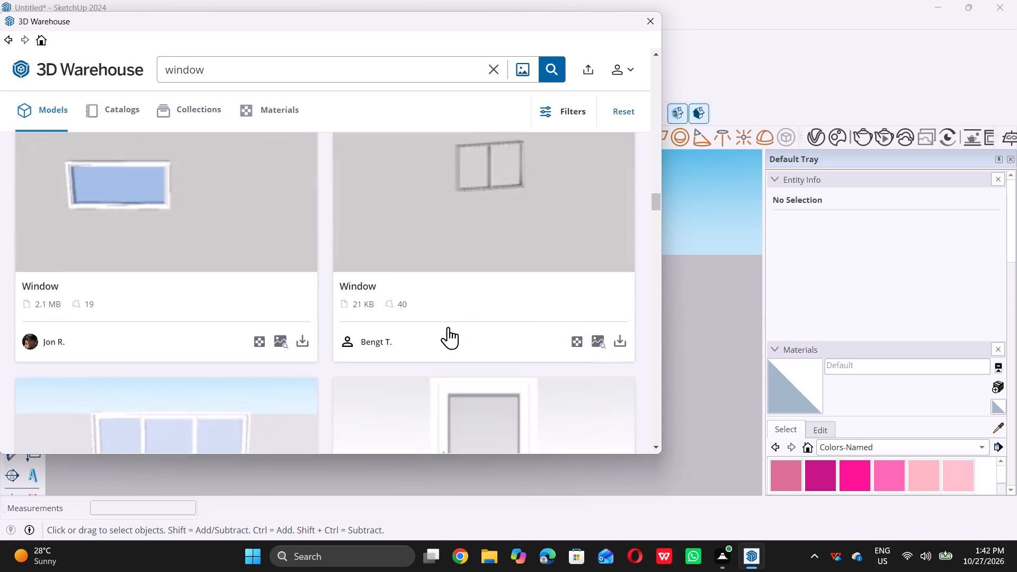
{"action": "scroll", "coordinate": [448, 327], "scroll_direction": "down", "scroll_amount": 16}
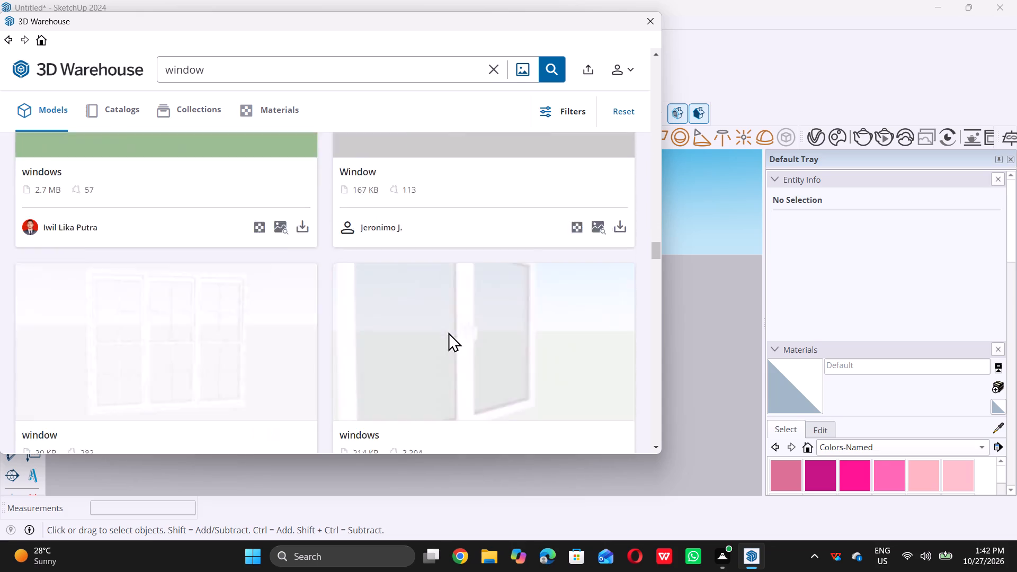
{"action": "scroll", "coordinate": [448, 332], "scroll_direction": "up", "scroll_amount": 4}
{"action": "scroll", "coordinate": [448, 333], "scroll_direction": "down", "scroll_amount": 9}
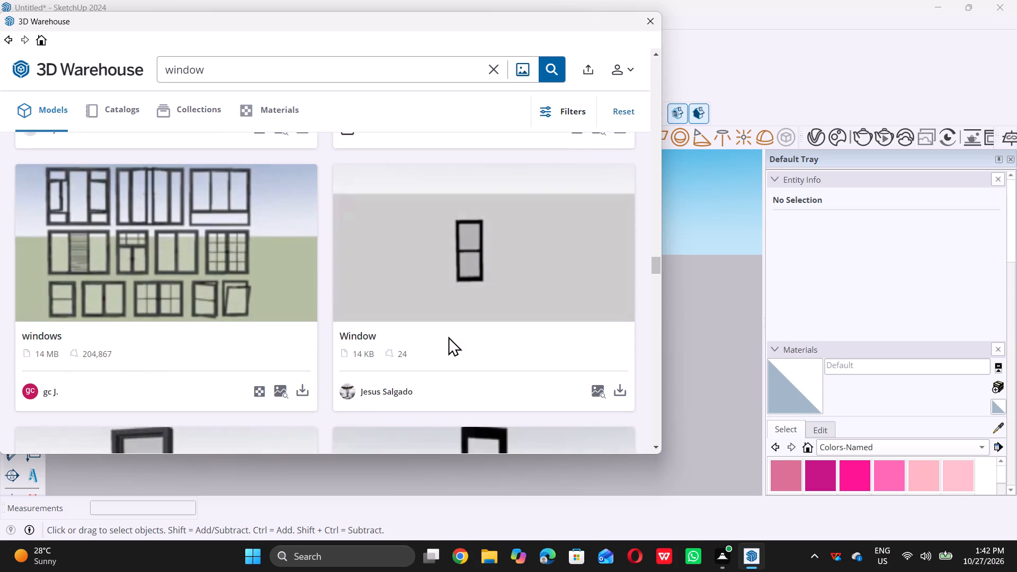
{"action": "scroll", "coordinate": [448, 336], "scroll_direction": "down", "scroll_amount": 9}
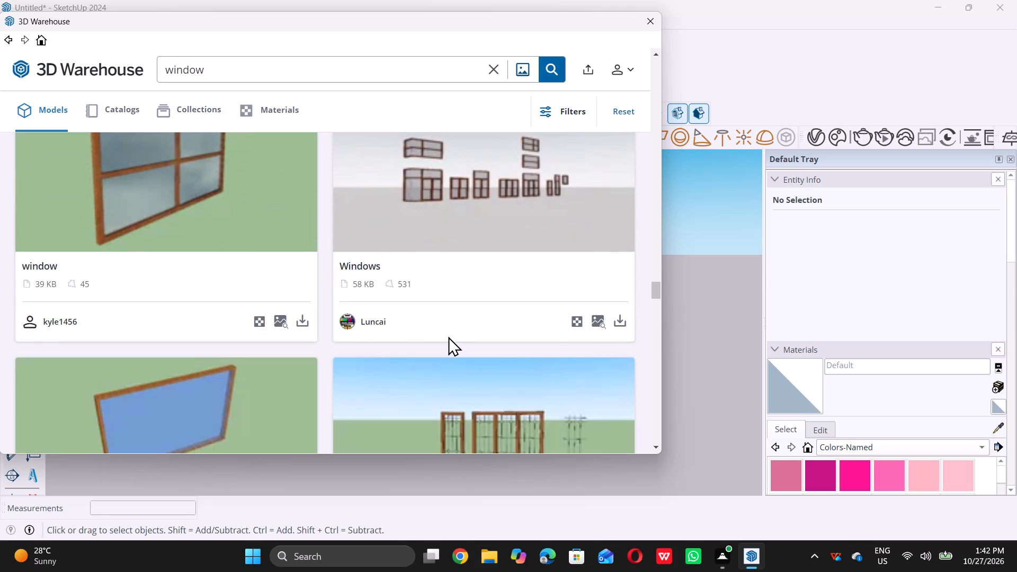
{"action": "scroll", "coordinate": [448, 337], "scroll_direction": "down", "scroll_amount": 9}
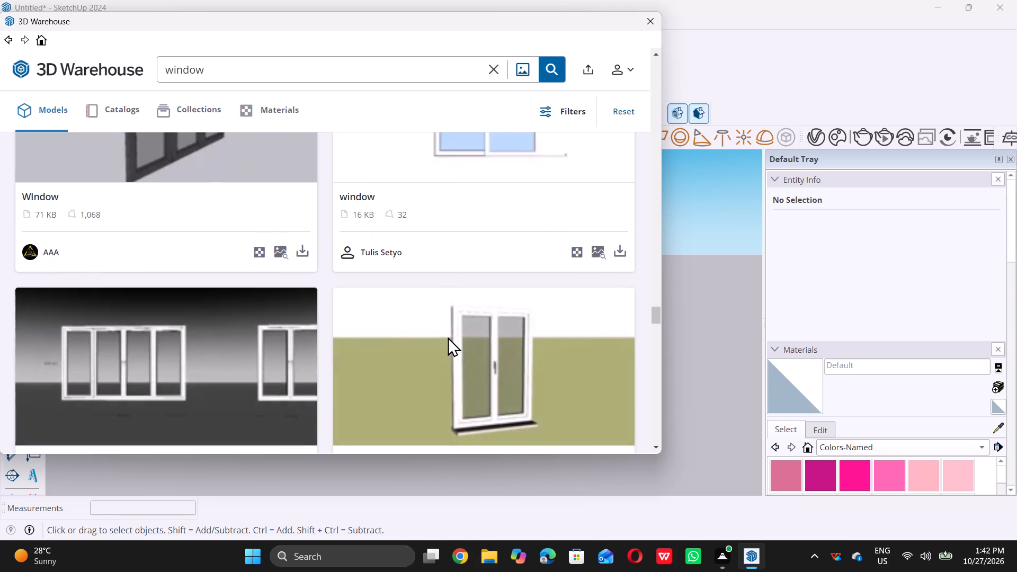
{"action": "scroll", "coordinate": [448, 337], "scroll_direction": "up", "scroll_amount": 2}
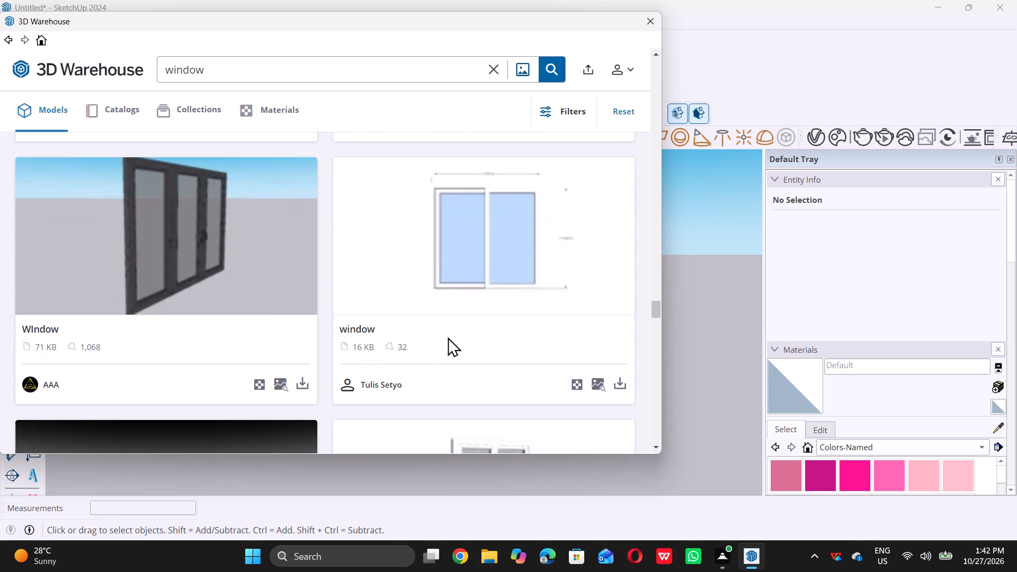
{"action": "scroll", "coordinate": [448, 337], "scroll_direction": "down", "scroll_amount": 4}
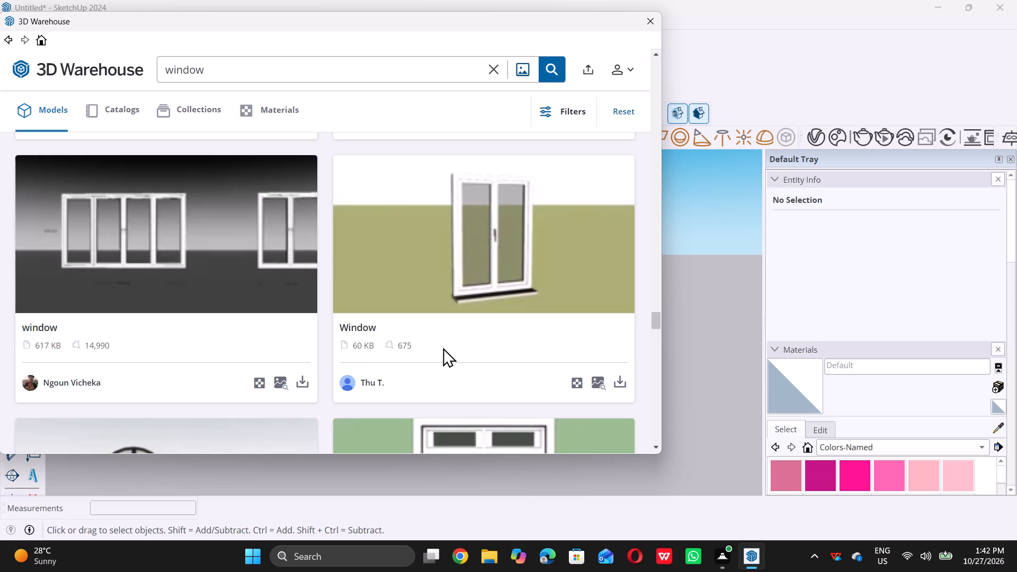
{"action": "scroll", "coordinate": [443, 347], "scroll_direction": "down", "scroll_amount": 4}
{"action": "scroll", "coordinate": [443, 348], "scroll_direction": "up", "scroll_amount": 4}
{"action": "scroll", "coordinate": [443, 348], "scroll_direction": "down", "scroll_amount": 5}
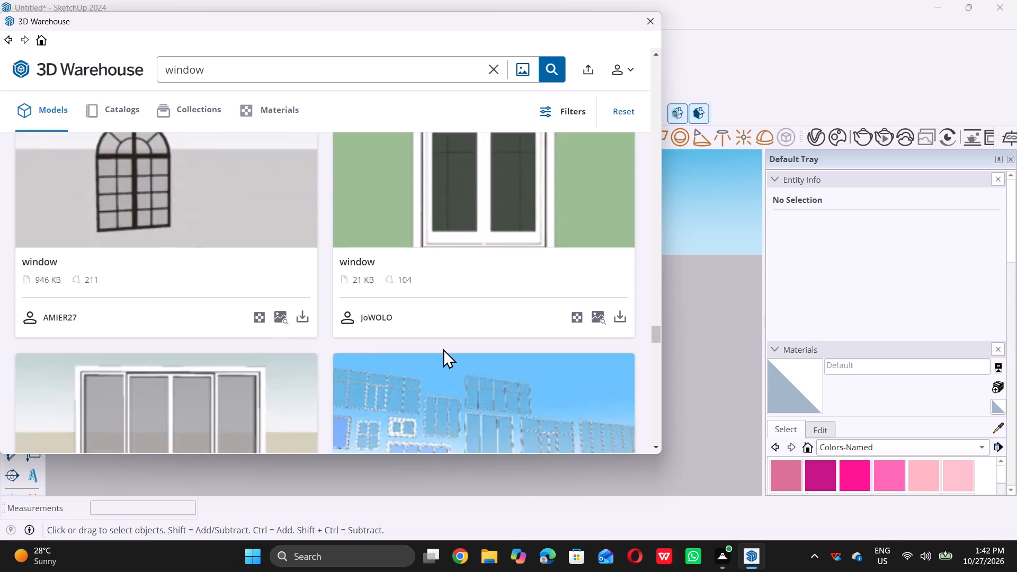
{"action": "scroll", "coordinate": [443, 348], "scroll_direction": "down", "scroll_amount": 7}
{"action": "scroll", "coordinate": [446, 346], "scroll_direction": "up", "scroll_amount": 4}
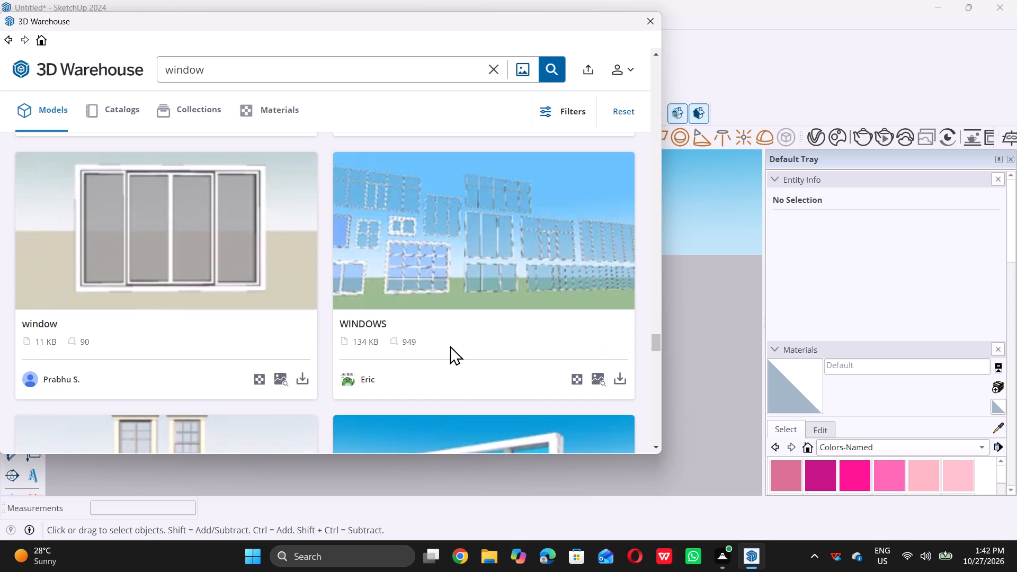
{"action": "scroll", "coordinate": [450, 345], "scroll_direction": "down", "scroll_amount": 10}
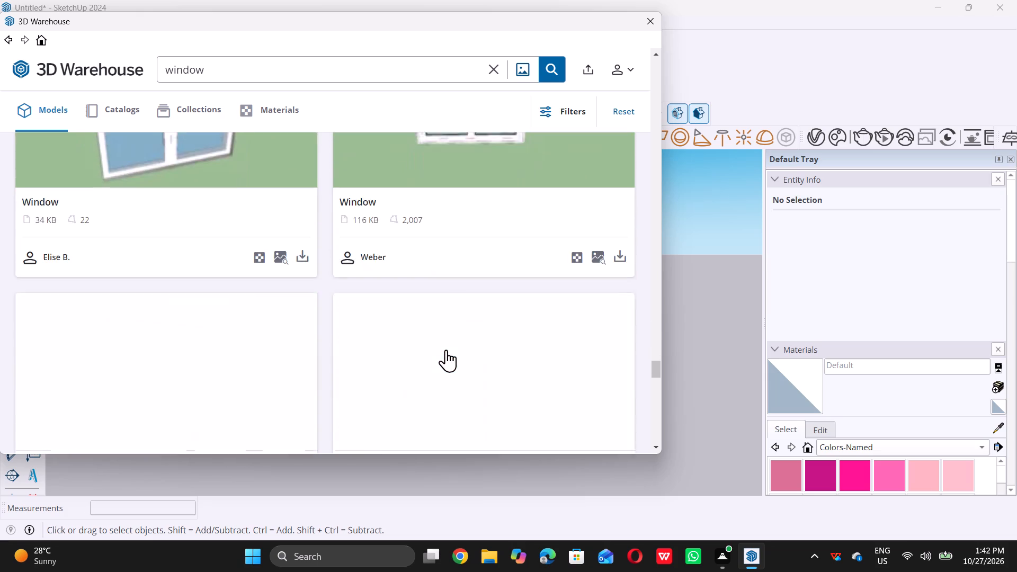
{"action": "scroll", "coordinate": [448, 350], "scroll_direction": "down", "scroll_amount": 19}
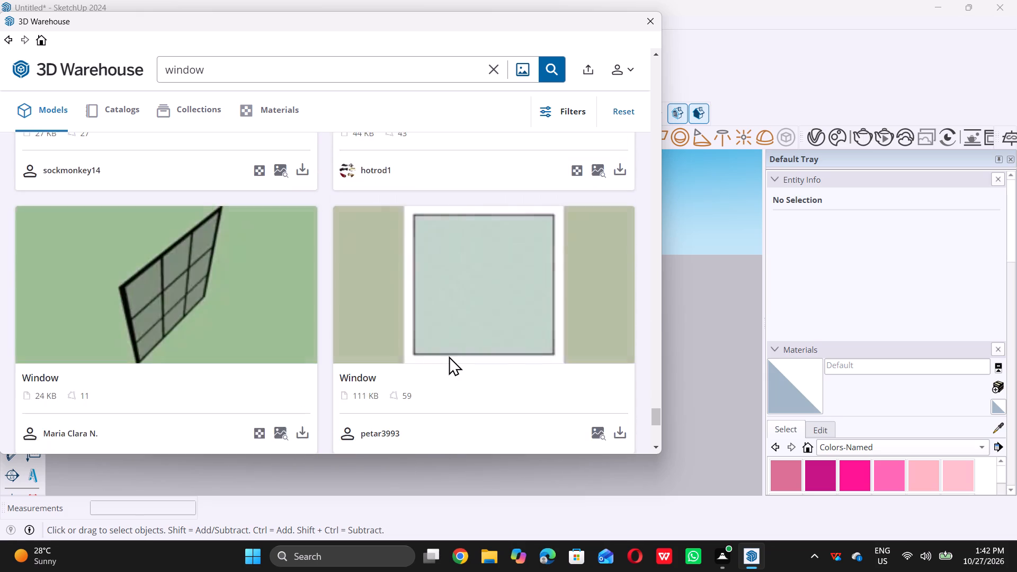
{"action": "scroll", "coordinate": [449, 356], "scroll_direction": "down", "scroll_amount": 3}
{"action": "scroll", "coordinate": [449, 356], "scroll_direction": "up", "scroll_amount": 6}
{"action": "scroll", "coordinate": [449, 356], "scroll_direction": "down", "scroll_amount": 5}
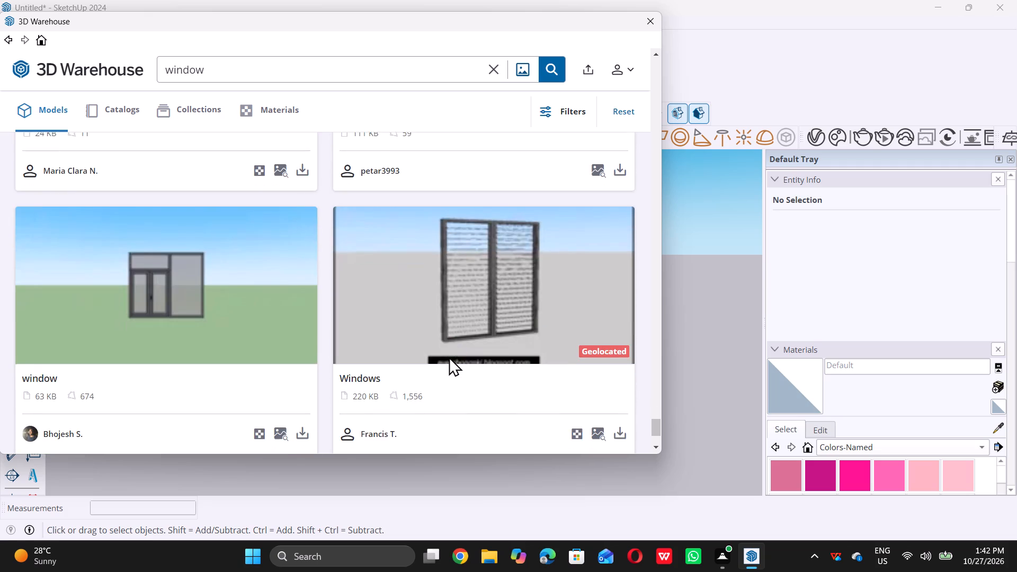
{"action": "scroll", "coordinate": [449, 356], "scroll_direction": "down", "scroll_amount": 4}
{"action": "scroll", "coordinate": [449, 356], "scroll_direction": "up", "scroll_amount": 15}
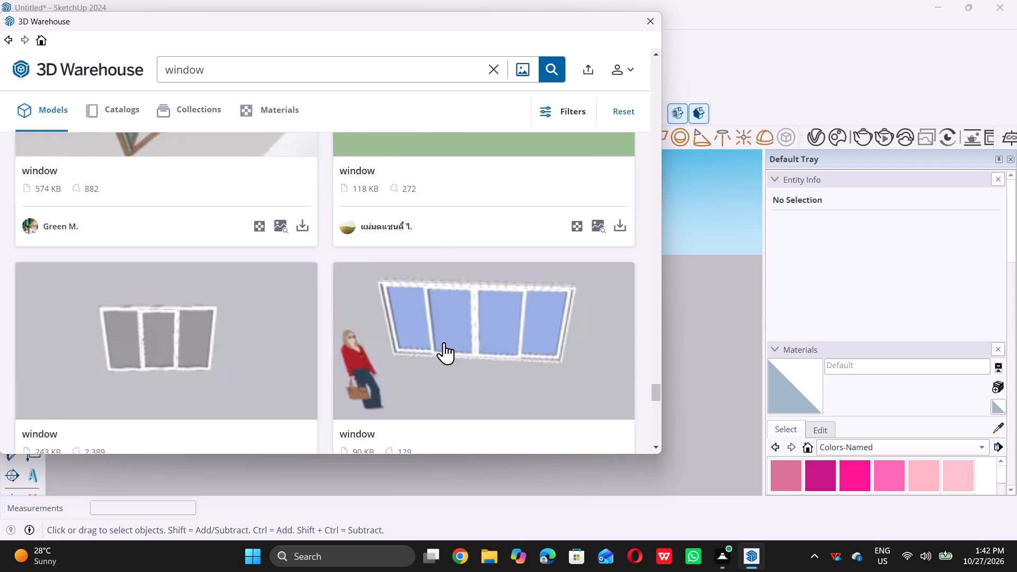
{"action": "scroll", "coordinate": [444, 342], "scroll_direction": "up", "scroll_amount": 9}
{"action": "scroll", "coordinate": [444, 338], "scroll_direction": "up", "scroll_amount": 17}
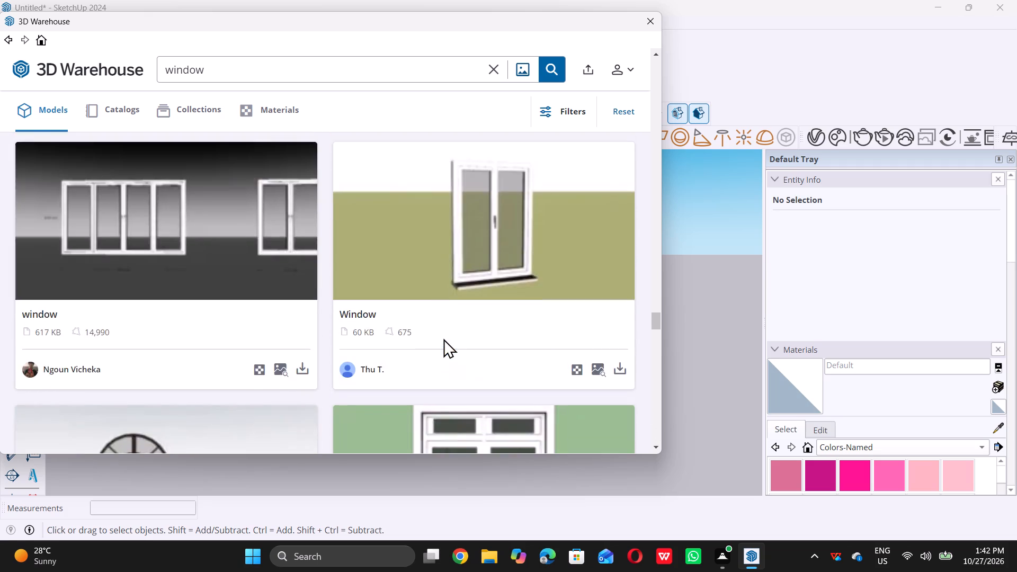
{"action": "scroll", "coordinate": [443, 338], "scroll_direction": "up", "scroll_amount": 5}
{"action": "scroll", "coordinate": [443, 338], "scroll_direction": "down", "scroll_amount": 5}
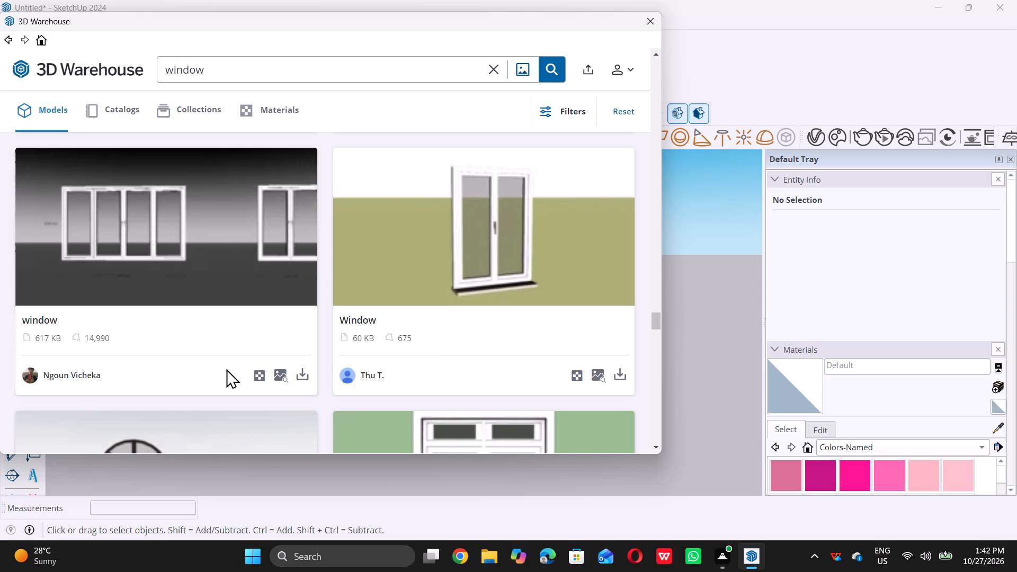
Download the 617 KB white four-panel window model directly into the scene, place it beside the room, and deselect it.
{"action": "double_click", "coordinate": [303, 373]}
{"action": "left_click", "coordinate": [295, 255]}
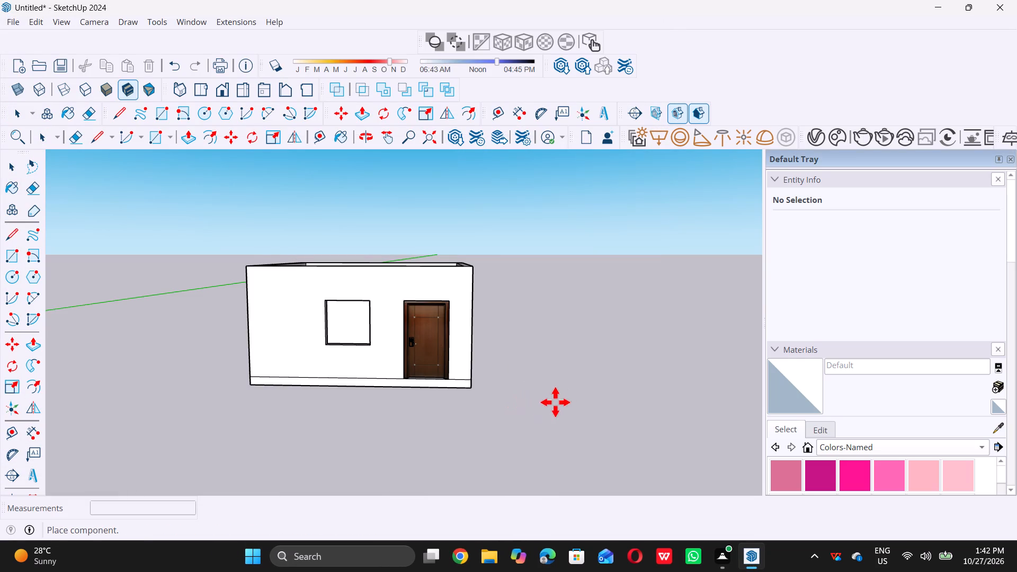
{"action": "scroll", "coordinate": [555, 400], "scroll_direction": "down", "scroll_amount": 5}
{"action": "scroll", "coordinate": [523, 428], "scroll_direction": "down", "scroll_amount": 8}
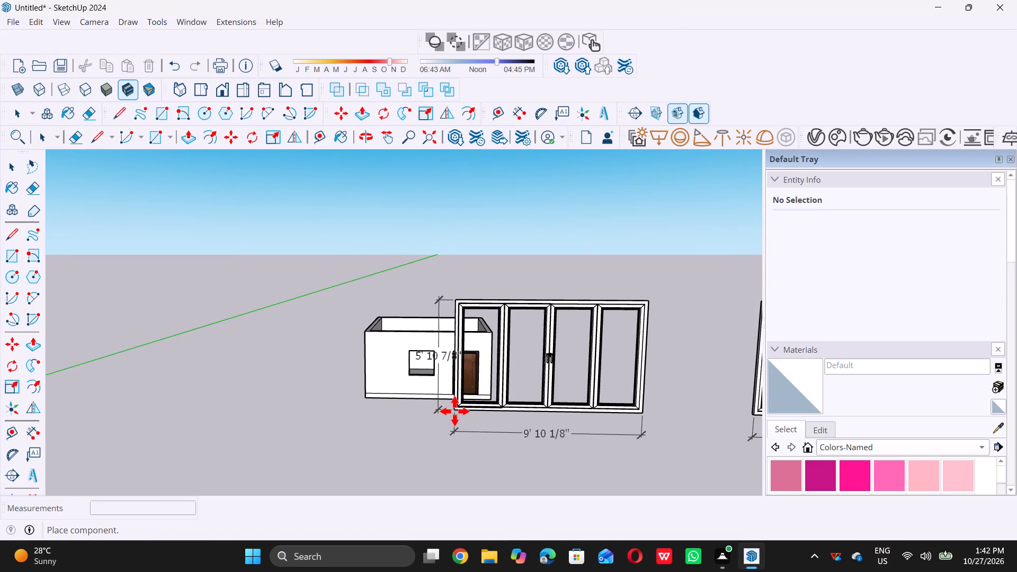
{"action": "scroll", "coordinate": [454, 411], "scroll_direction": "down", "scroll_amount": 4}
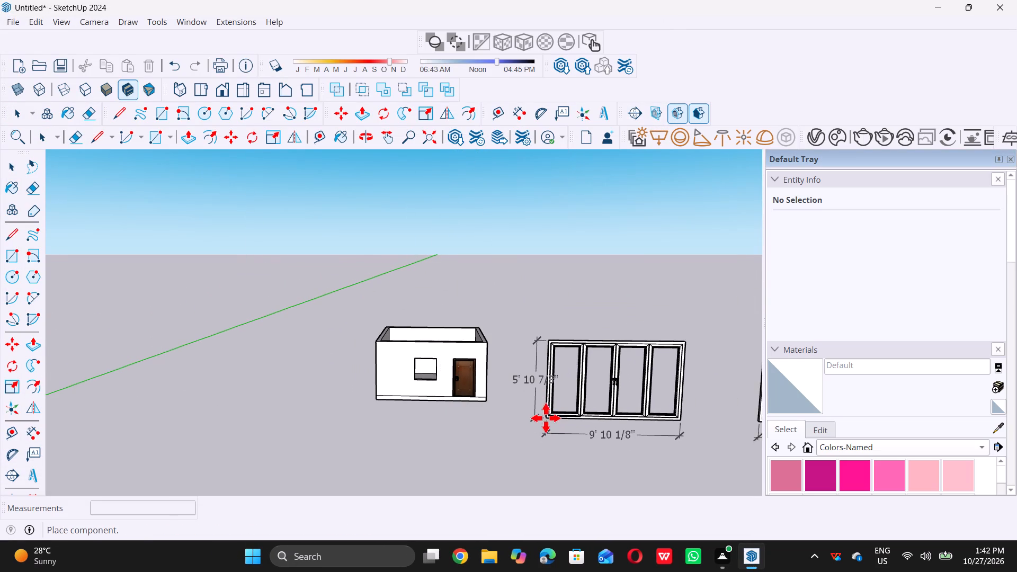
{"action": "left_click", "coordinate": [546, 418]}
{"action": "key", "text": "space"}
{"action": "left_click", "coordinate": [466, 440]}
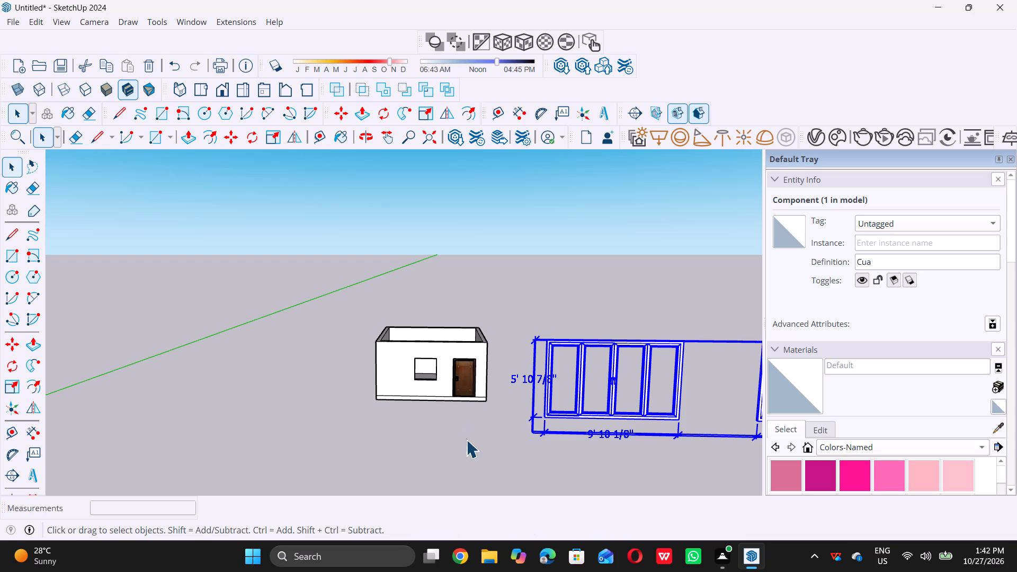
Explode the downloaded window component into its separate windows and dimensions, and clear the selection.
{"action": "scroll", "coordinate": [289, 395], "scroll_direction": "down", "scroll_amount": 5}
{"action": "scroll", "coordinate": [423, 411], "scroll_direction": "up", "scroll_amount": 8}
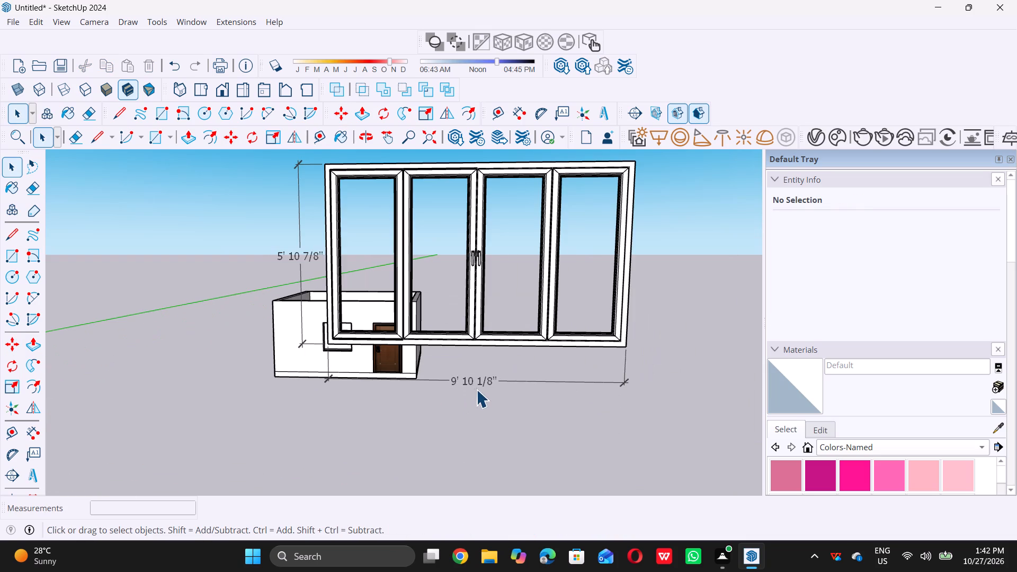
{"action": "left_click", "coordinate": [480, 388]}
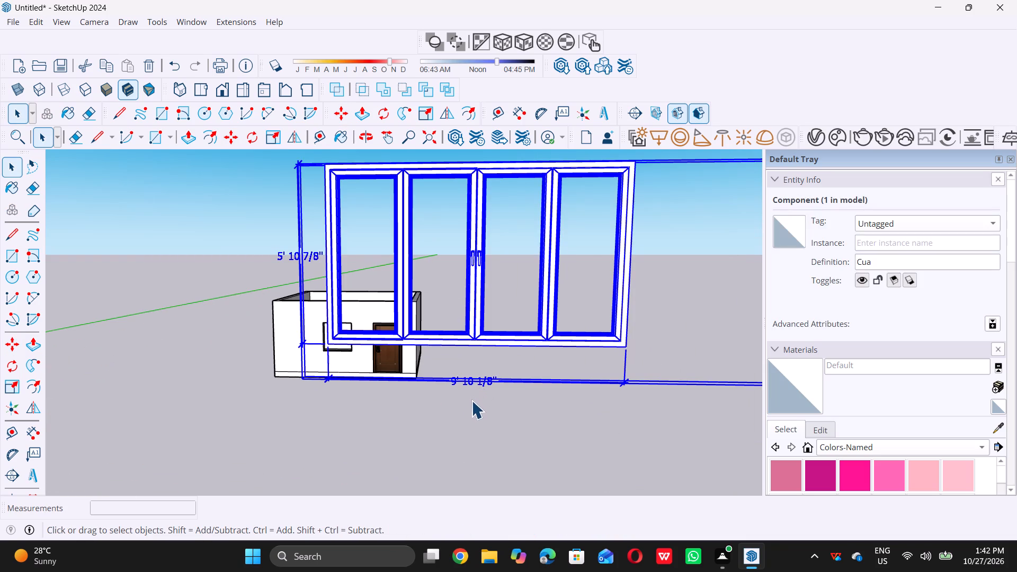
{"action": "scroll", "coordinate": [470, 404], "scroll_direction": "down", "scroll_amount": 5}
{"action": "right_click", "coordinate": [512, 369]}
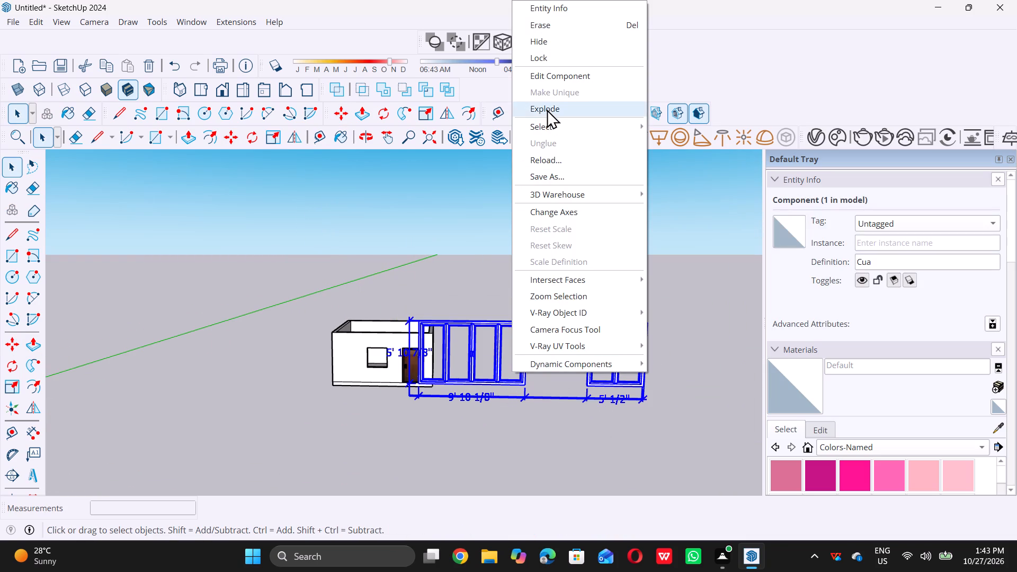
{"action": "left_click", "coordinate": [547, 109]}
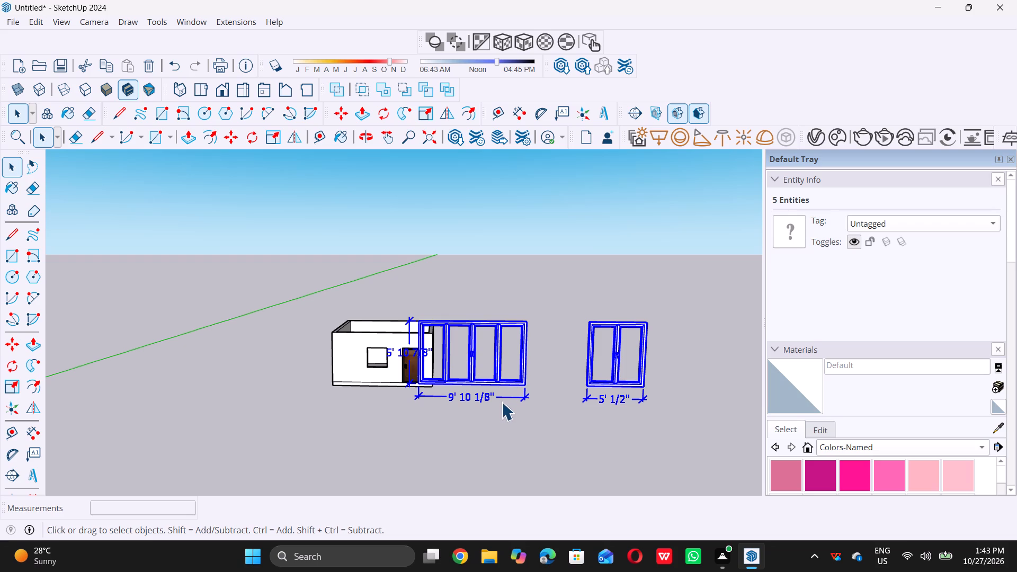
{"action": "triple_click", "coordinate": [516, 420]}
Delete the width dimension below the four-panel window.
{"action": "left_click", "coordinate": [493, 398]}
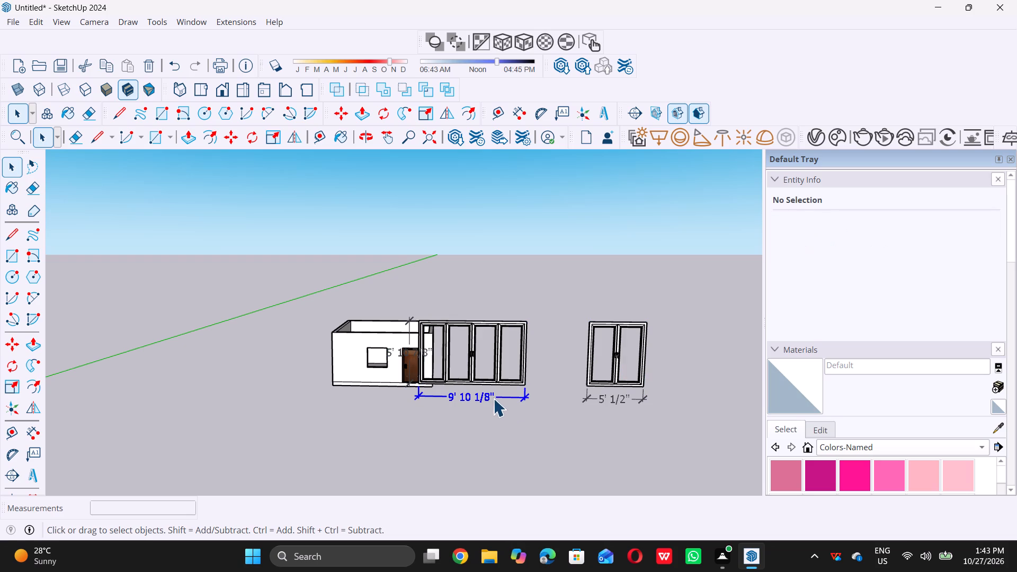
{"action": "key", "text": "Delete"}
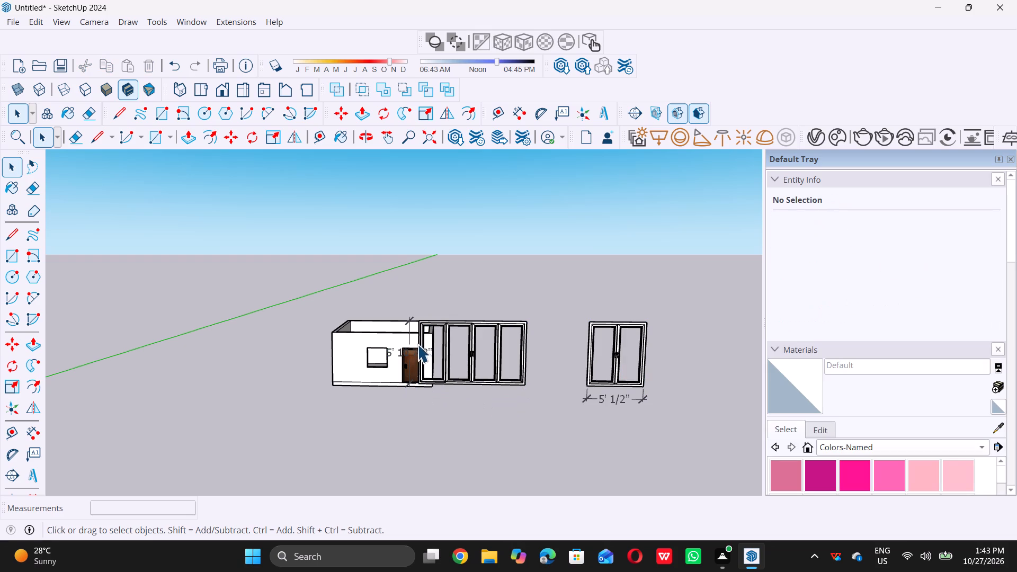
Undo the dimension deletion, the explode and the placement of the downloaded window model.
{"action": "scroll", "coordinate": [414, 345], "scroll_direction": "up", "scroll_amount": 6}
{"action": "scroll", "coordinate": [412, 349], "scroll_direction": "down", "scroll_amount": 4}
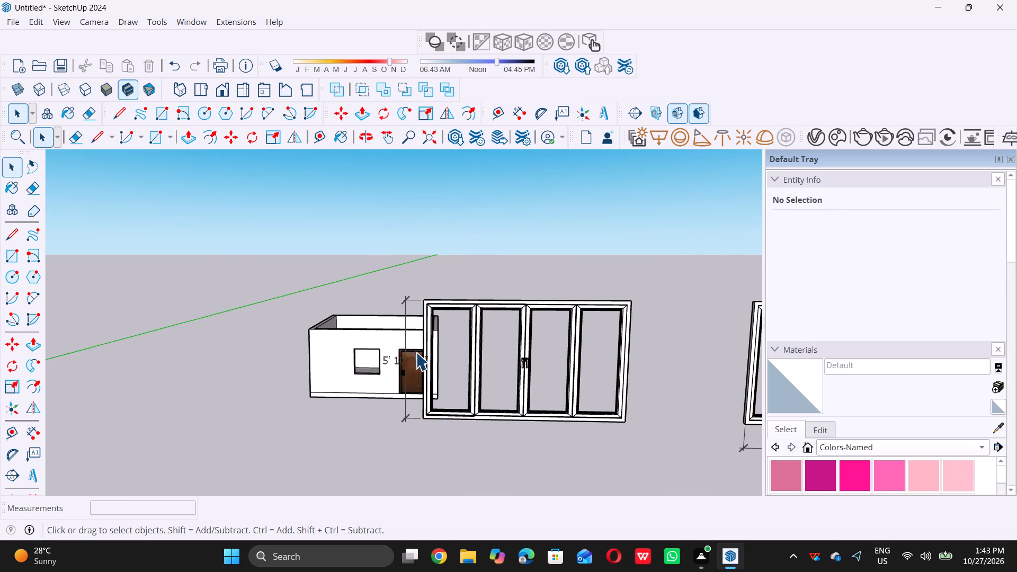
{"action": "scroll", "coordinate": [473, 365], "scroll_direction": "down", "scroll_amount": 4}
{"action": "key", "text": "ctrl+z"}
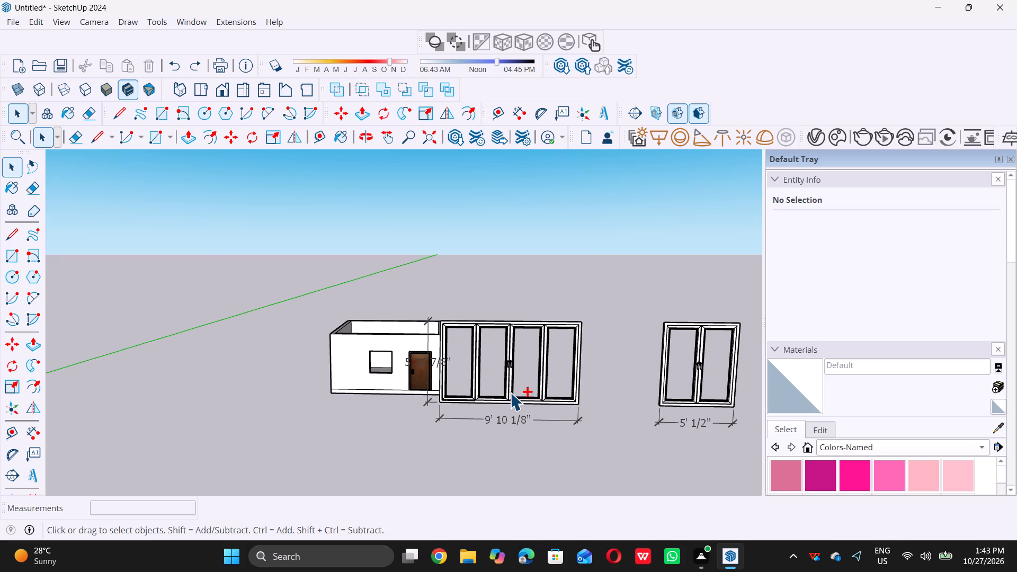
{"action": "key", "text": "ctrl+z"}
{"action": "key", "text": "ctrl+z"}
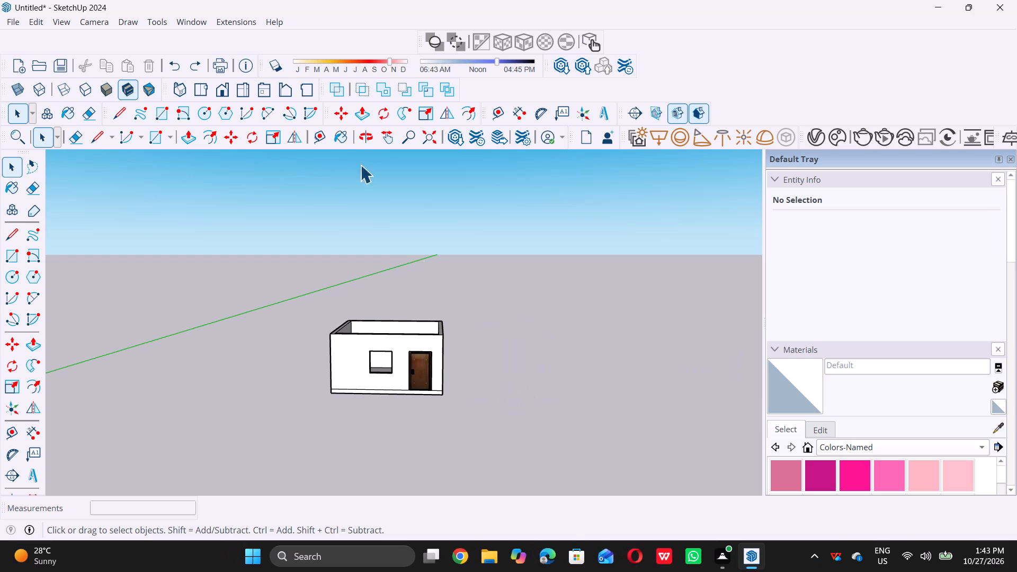
Reopen the 3D Warehouse window results, find the 140 KB black-framed three-panel window, and request its download.
{"action": "double_click", "coordinate": [453, 141]}
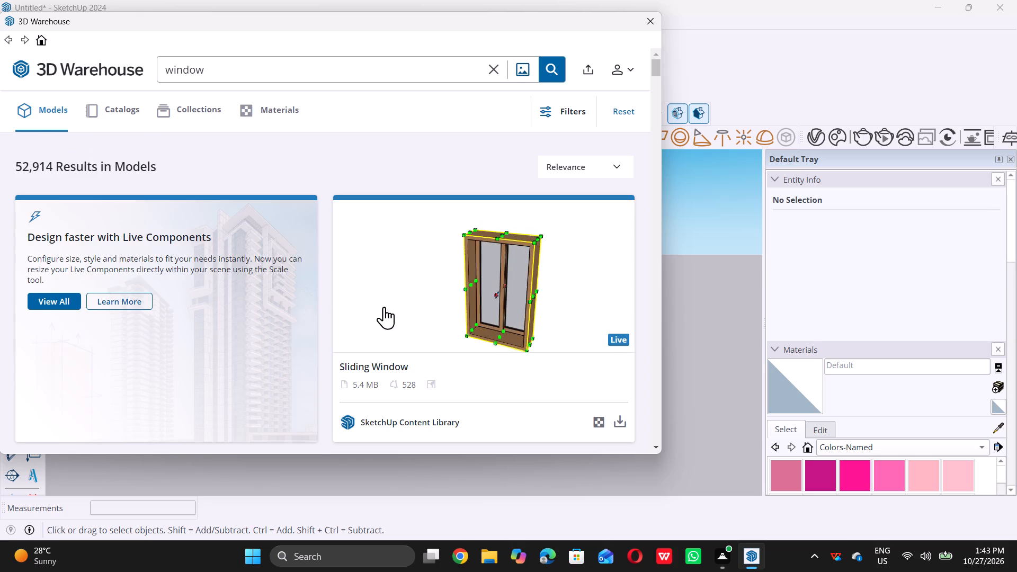
{"action": "scroll", "coordinate": [395, 307], "scroll_direction": "down", "scroll_amount": 11}
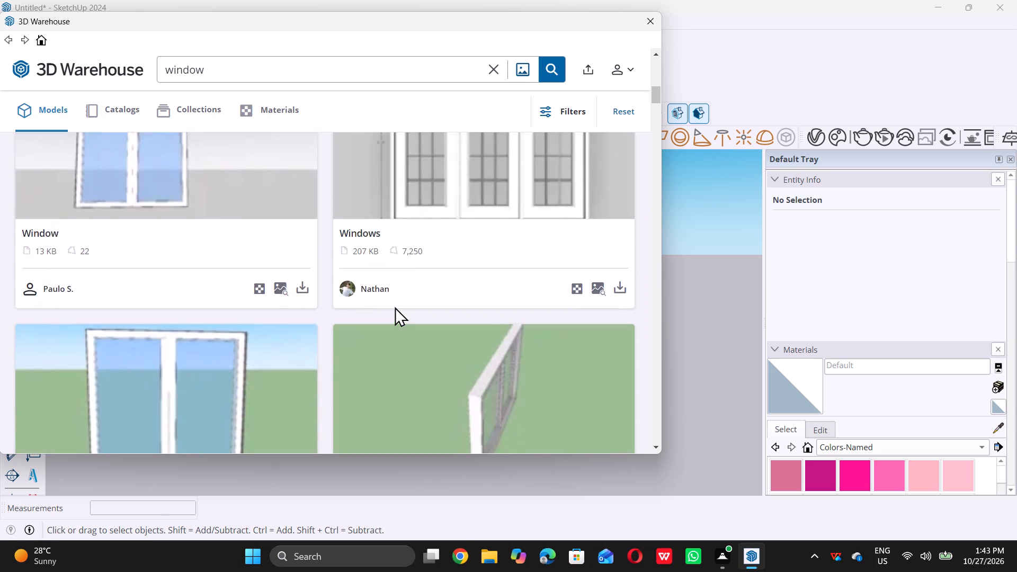
{"action": "scroll", "coordinate": [395, 307], "scroll_direction": "down", "scroll_amount": 11}
{"action": "scroll", "coordinate": [395, 307], "scroll_direction": "up", "scroll_amount": 1}
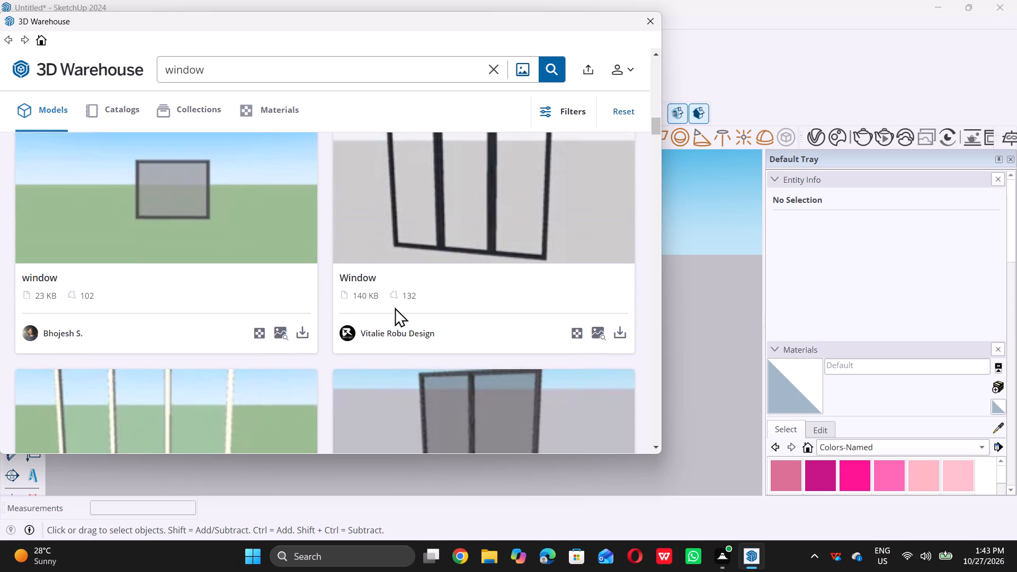
{"action": "scroll", "coordinate": [395, 308], "scroll_direction": "down", "scroll_amount": 1}
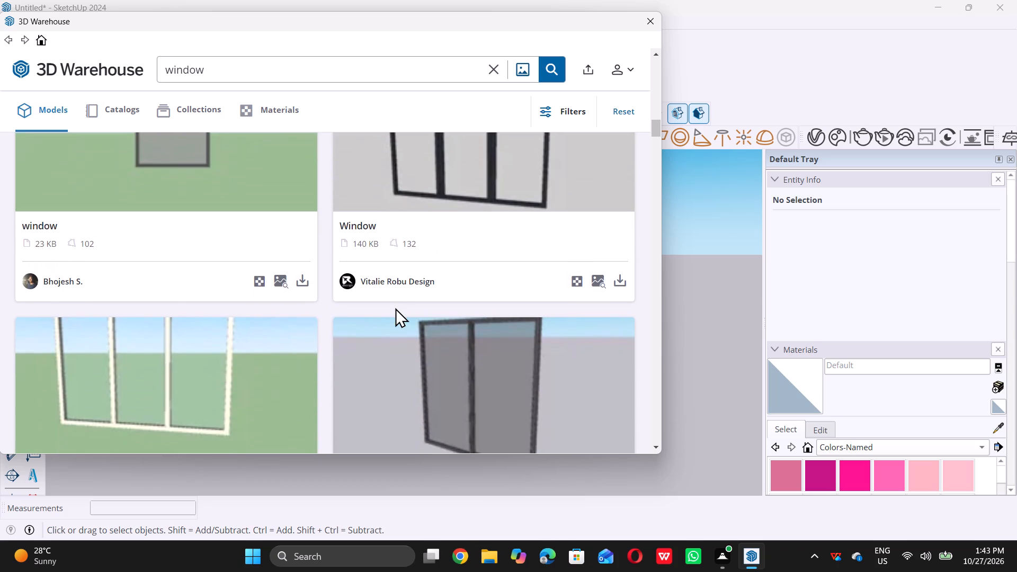
{"action": "scroll", "coordinate": [395, 308], "scroll_direction": "up", "scroll_amount": 2}
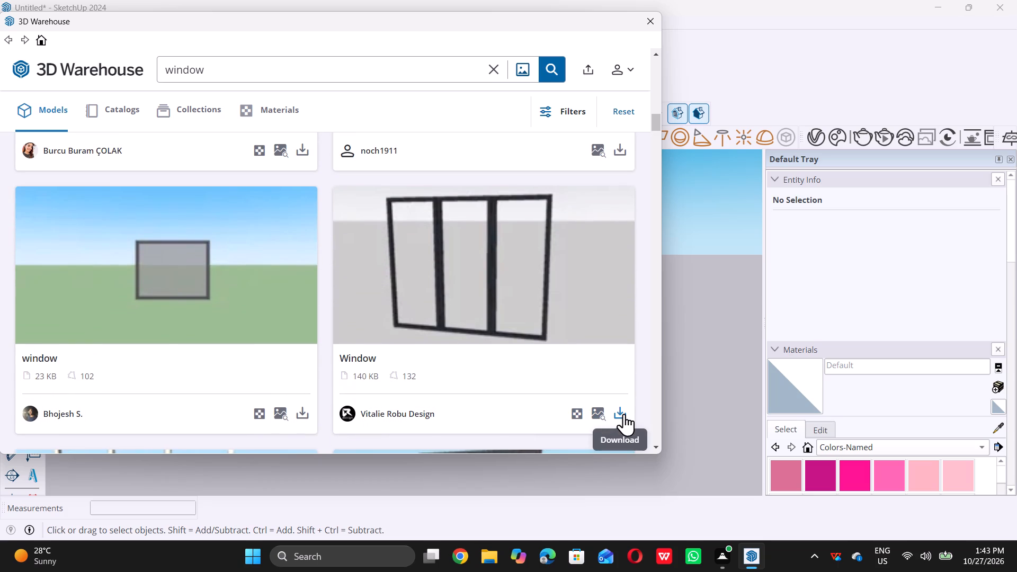
{"action": "double_click", "coordinate": [625, 414]}
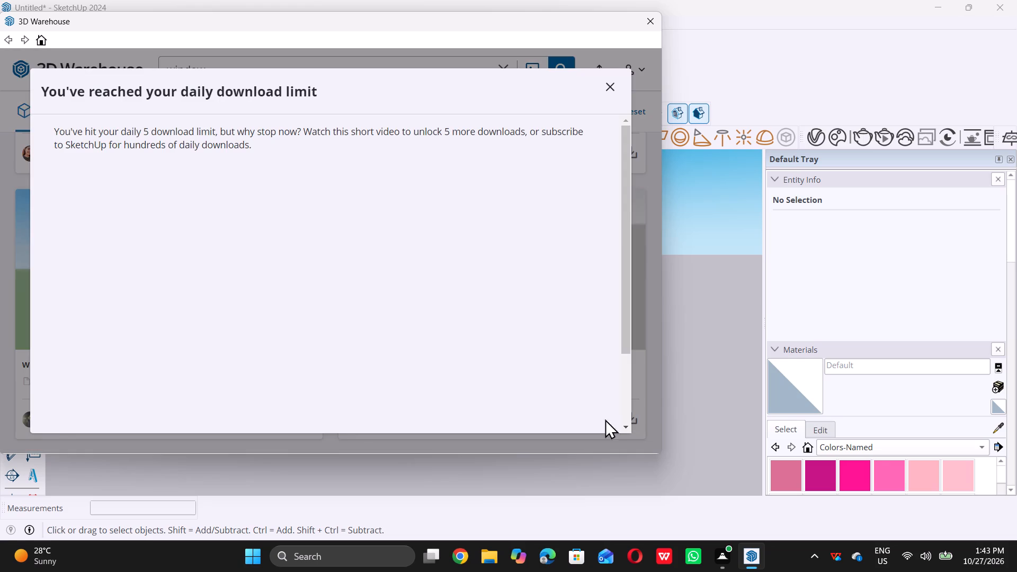
Unlock more daily downloads by skipping the promotional video, and dismiss the subscription offer.
{"action": "scroll", "coordinate": [471, 355], "scroll_direction": "down", "scroll_amount": 5}
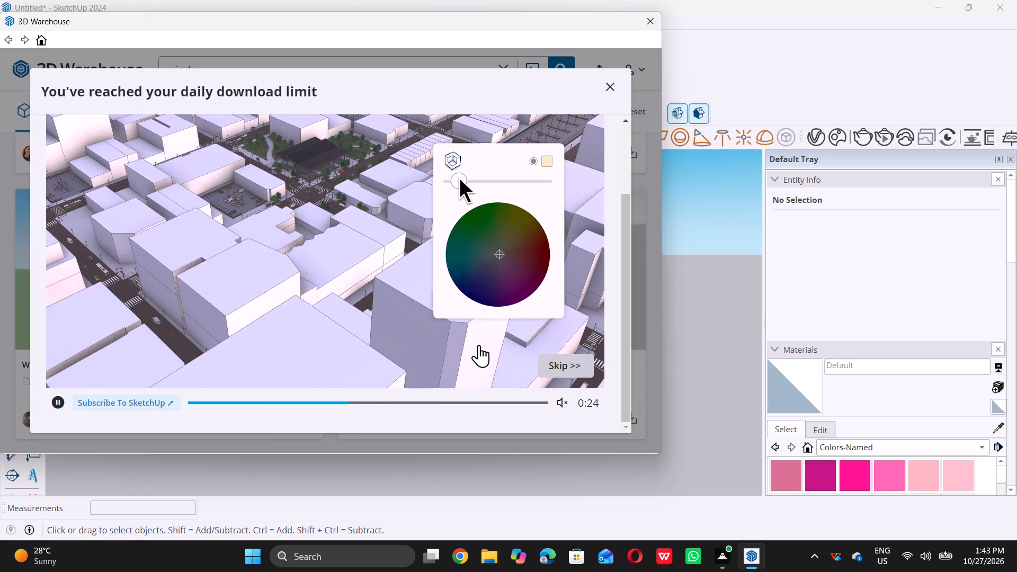
{"action": "left_click", "coordinate": [576, 366]}
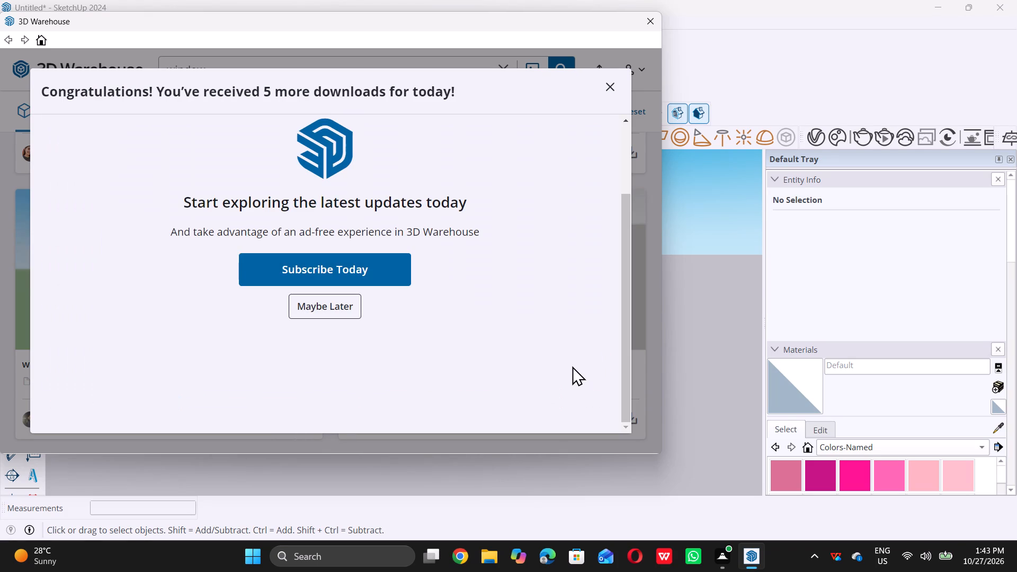
{"action": "left_click", "coordinate": [612, 90]}
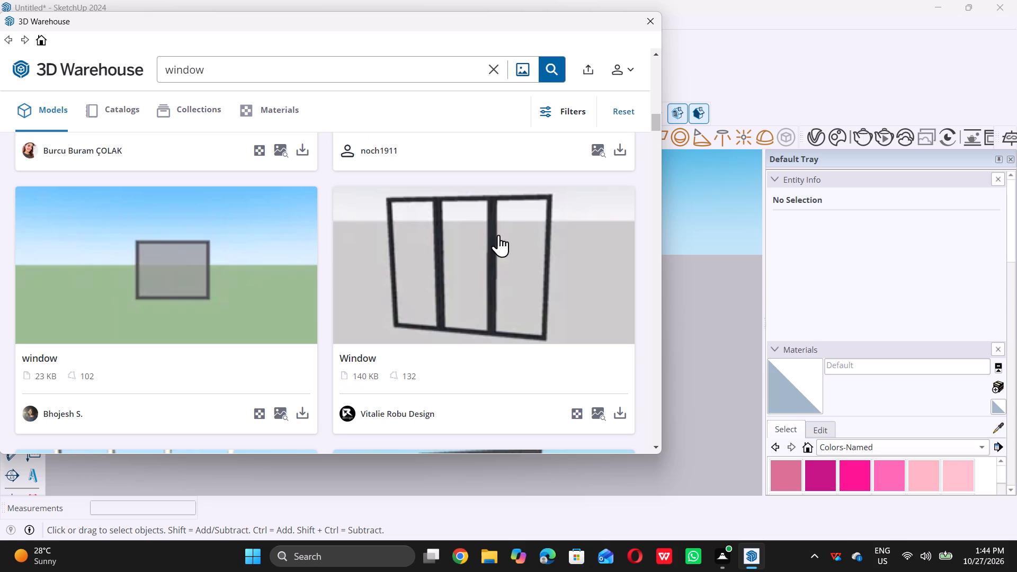
Download the 140 KB black three-panel window directly into the model and place it beside the room.
{"action": "double_click", "coordinate": [625, 408]}
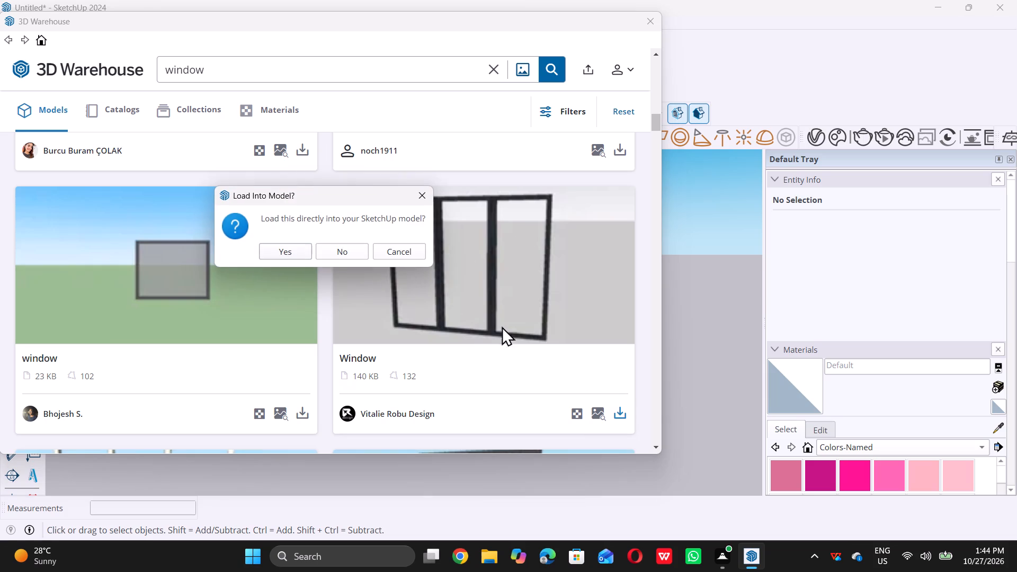
{"action": "left_click", "coordinate": [289, 247]}
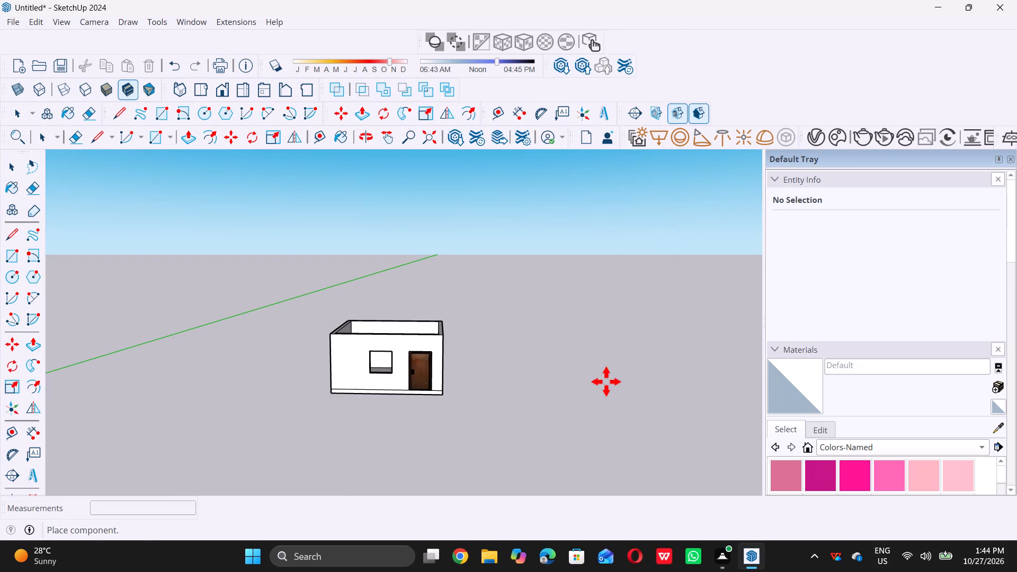
{"action": "triple_click", "coordinate": [515, 400]}
{"action": "double_click", "coordinate": [515, 400]}
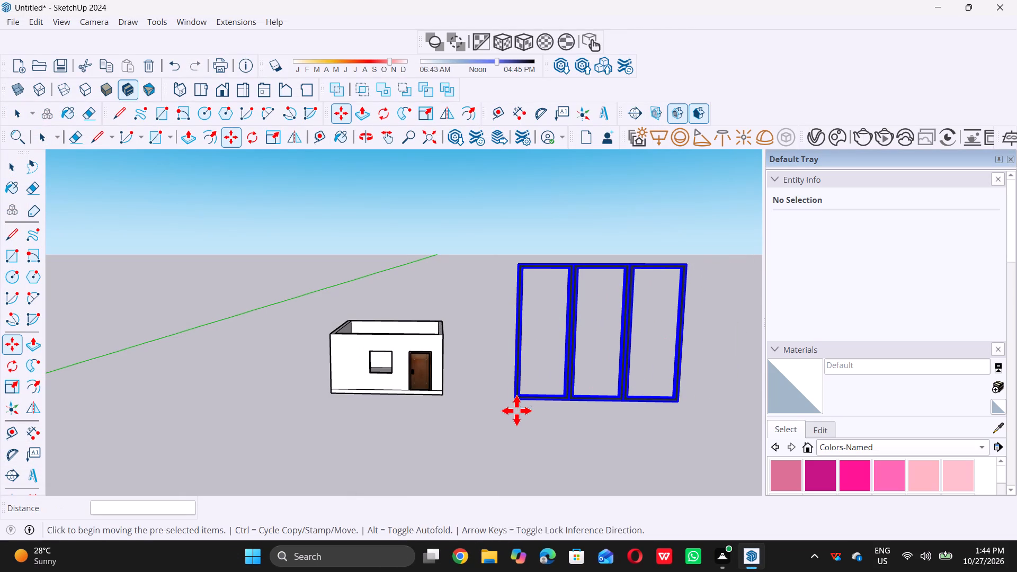
Scale the three-panel window down uniformly about its opposite corner to a factor of about 0.22.
{"action": "key", "text": "s"}
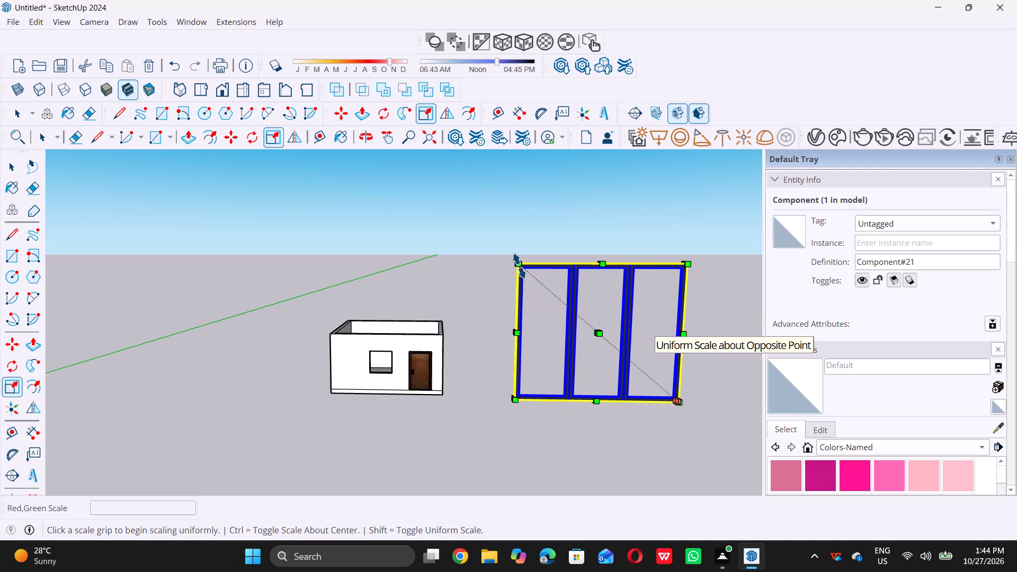
{"action": "left_click", "coordinate": [520, 266]}
{"action": "left_click", "coordinate": [630, 385]}
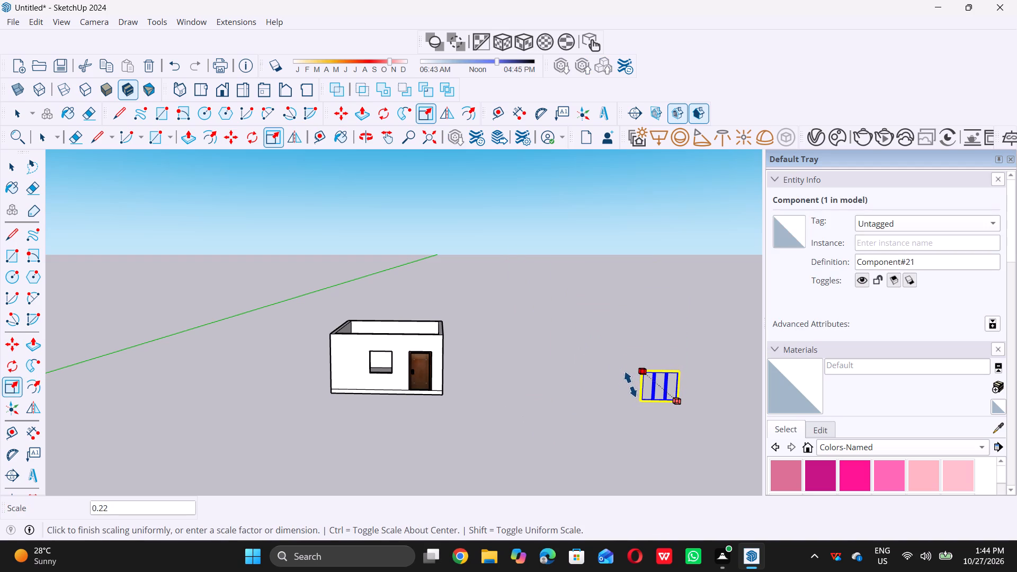
{"action": "middle_click_drag", "start_coordinate": [424, 327], "coordinate": [420, 343]}
{"action": "key", "text": "space"}
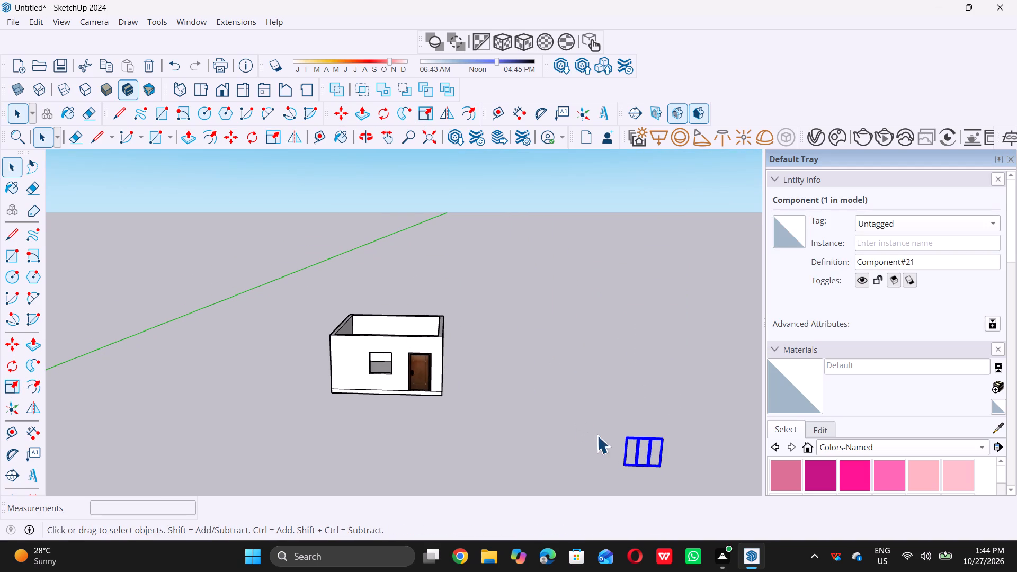
Move the window by its lower-left corner to the midpoint of the wall opening's lower-left depth edge.
{"action": "key", "text": "m"}
{"action": "left_click", "coordinate": [628, 470]}
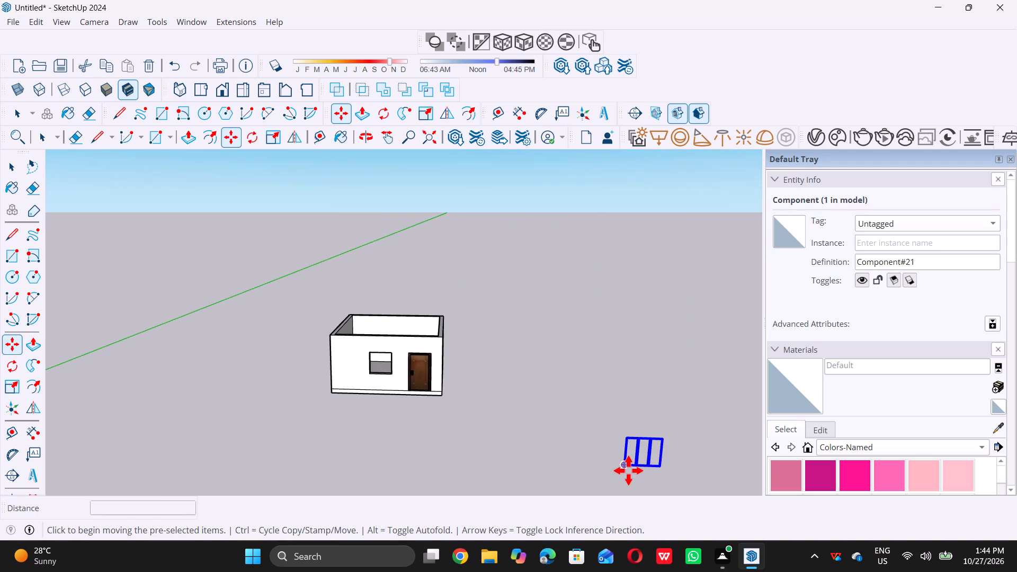
{"action": "scroll", "coordinate": [363, 372], "scroll_direction": "up", "scroll_amount": 19}
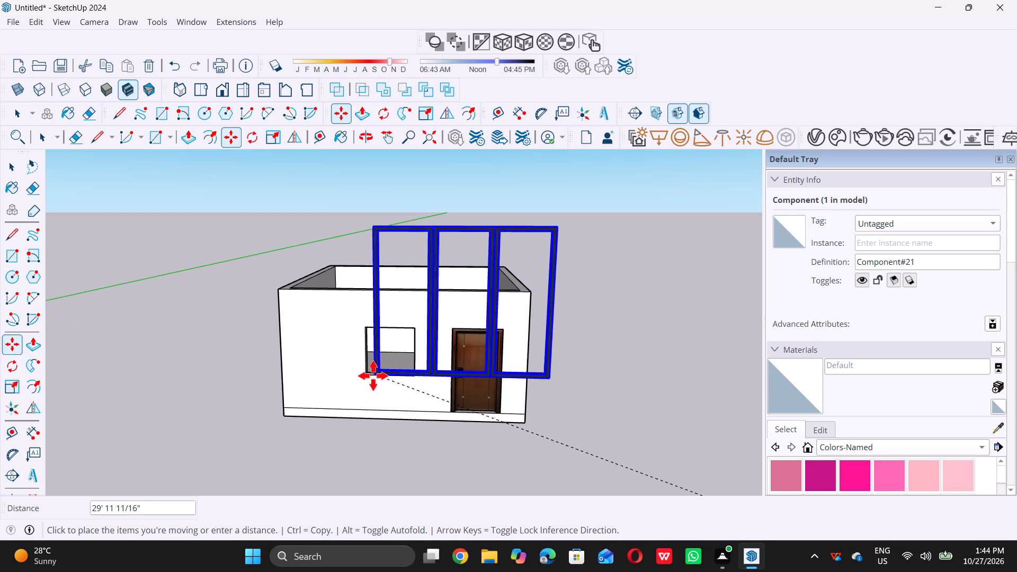
{"action": "middle_click_drag", "start_coordinate": [364, 382], "coordinate": [364, 335]}
{"action": "scroll", "coordinate": [364, 339], "scroll_direction": "down", "scroll_amount": 7}
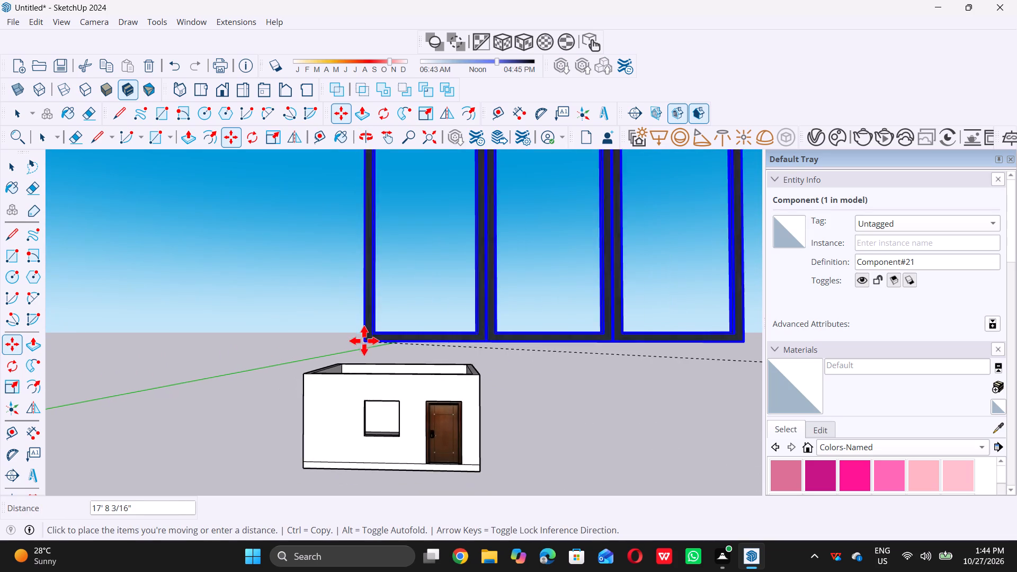
{"action": "scroll", "coordinate": [372, 442], "scroll_direction": "up", "scroll_amount": 17}
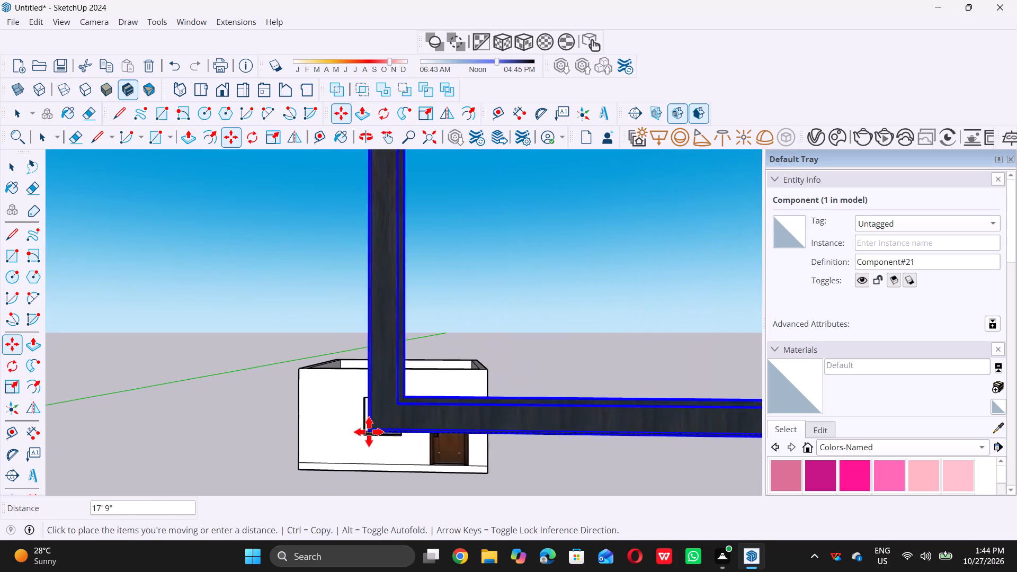
{"action": "scroll", "coordinate": [369, 432], "scroll_direction": "up", "scroll_amount": 16}
{"action": "scroll", "coordinate": [355, 445], "scroll_direction": "down", "scroll_amount": 6}
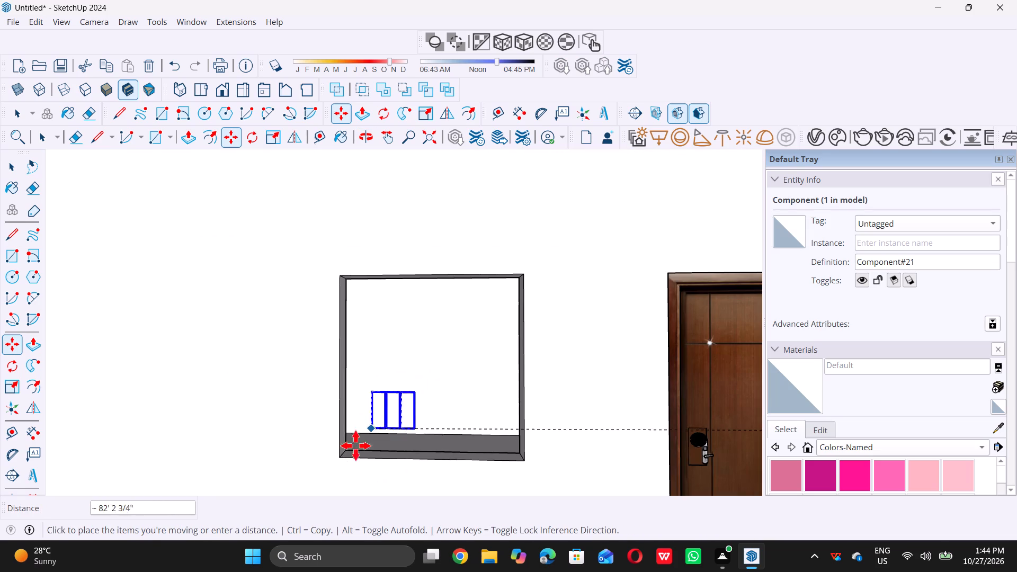
{"action": "scroll", "coordinate": [347, 456], "scroll_direction": "up", "scroll_amount": 7}
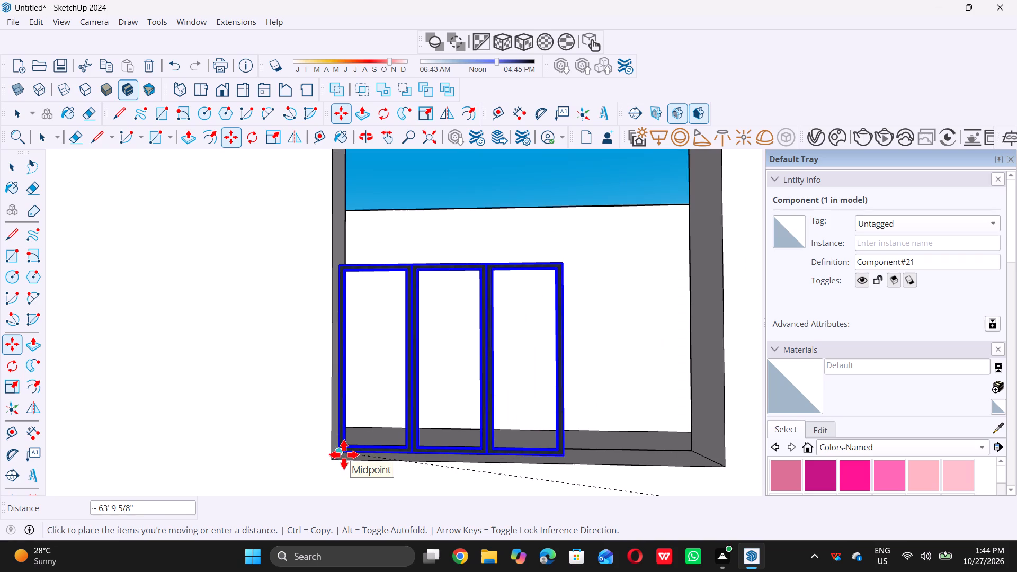
{"action": "double_click", "coordinate": [344, 454]}
Enlarge the window uniformly from its upper-right corner until it spans most of the opening's width.
{"action": "scroll", "coordinate": [339, 461], "scroll_direction": "down", "scroll_amount": 6}
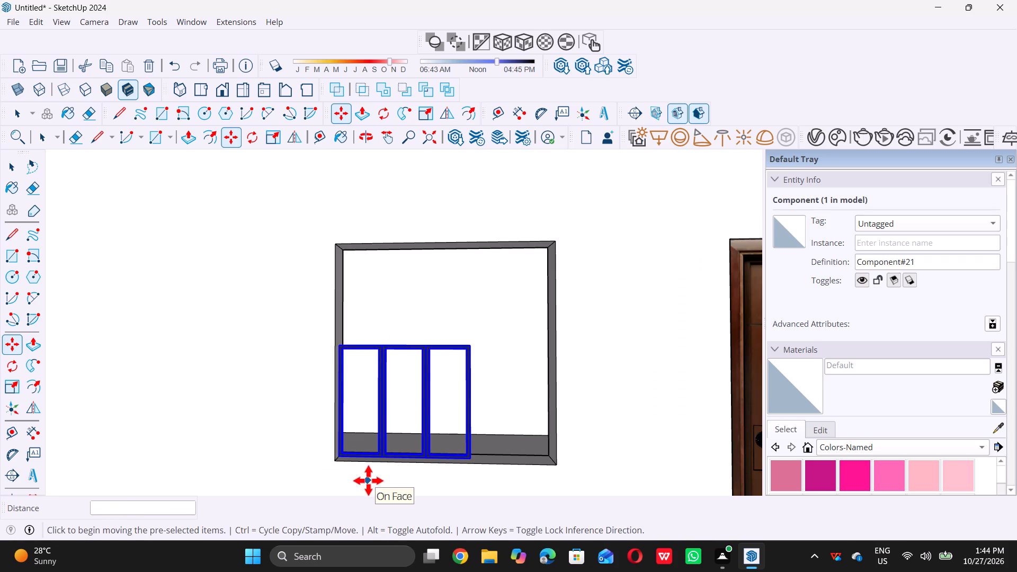
{"action": "key", "text": "s"}
{"action": "double_click", "coordinate": [469, 345]}
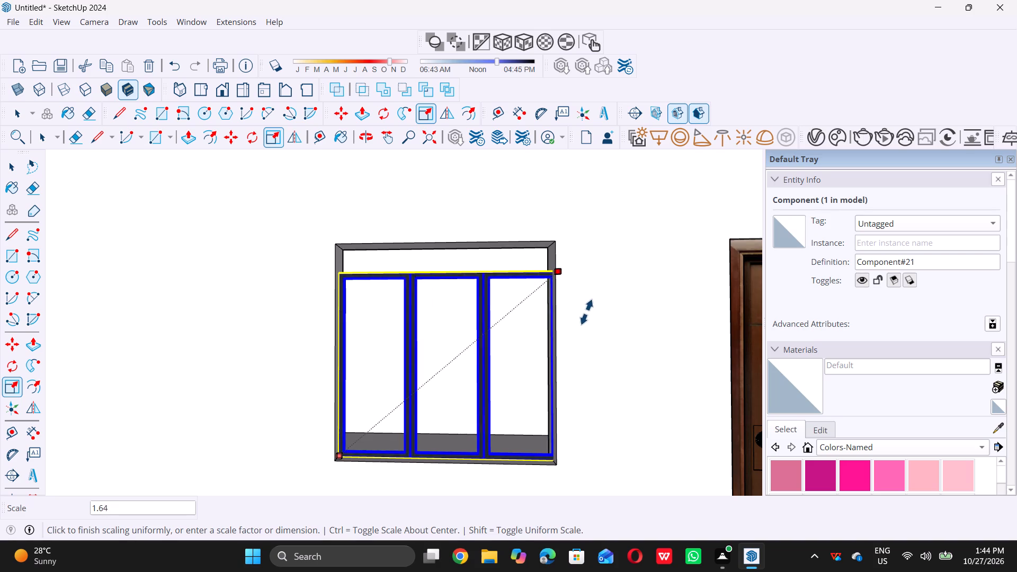
{"action": "left_click", "coordinate": [554, 314]}
Stretch the window's height up to the top edge of the wall opening, a blue-axis scale of about 1.29.
{"action": "middle_click_drag", "start_coordinate": [432, 235], "coordinate": [421, 300]}
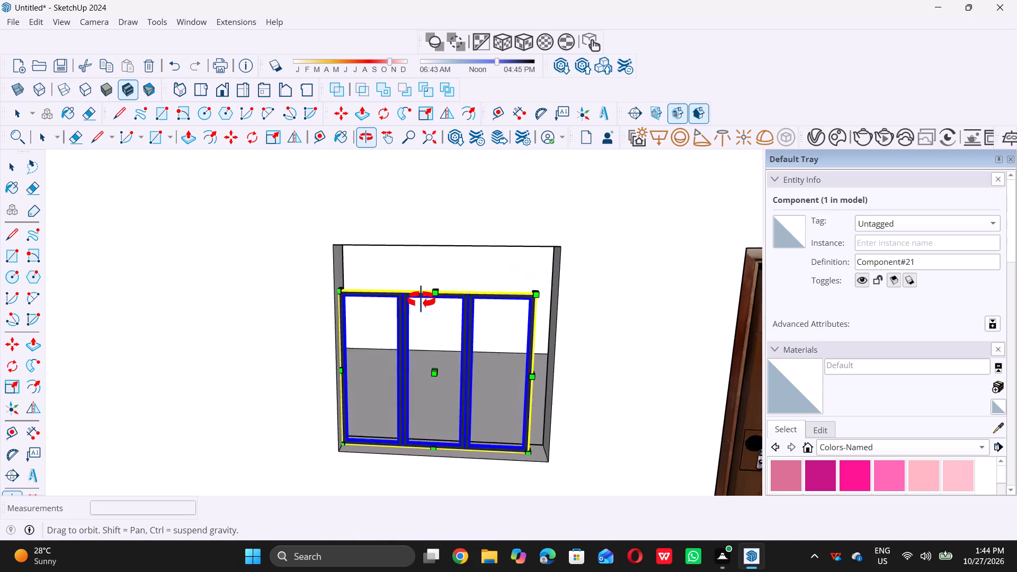
{"action": "middle_click_drag", "start_coordinate": [421, 300], "coordinate": [415, 350]}
{"action": "scroll", "coordinate": [439, 297], "scroll_direction": "up", "scroll_amount": 11}
{"action": "scroll", "coordinate": [438, 291], "scroll_direction": "down", "scroll_amount": 3}
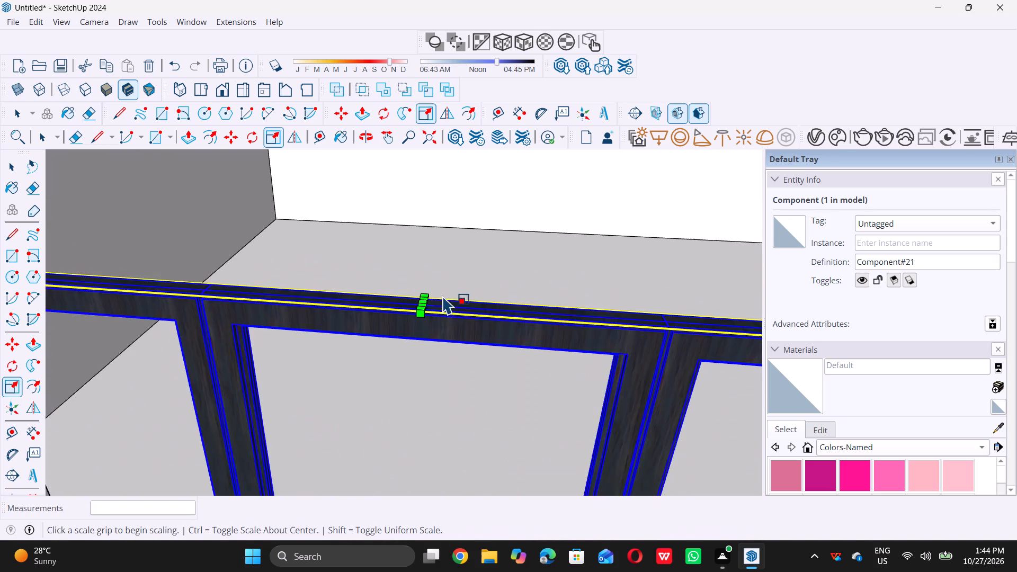
{"action": "scroll", "coordinate": [443, 296], "scroll_direction": "down", "scroll_amount": 3}
{"action": "scroll", "coordinate": [434, 298], "scroll_direction": "up", "scroll_amount": 6}
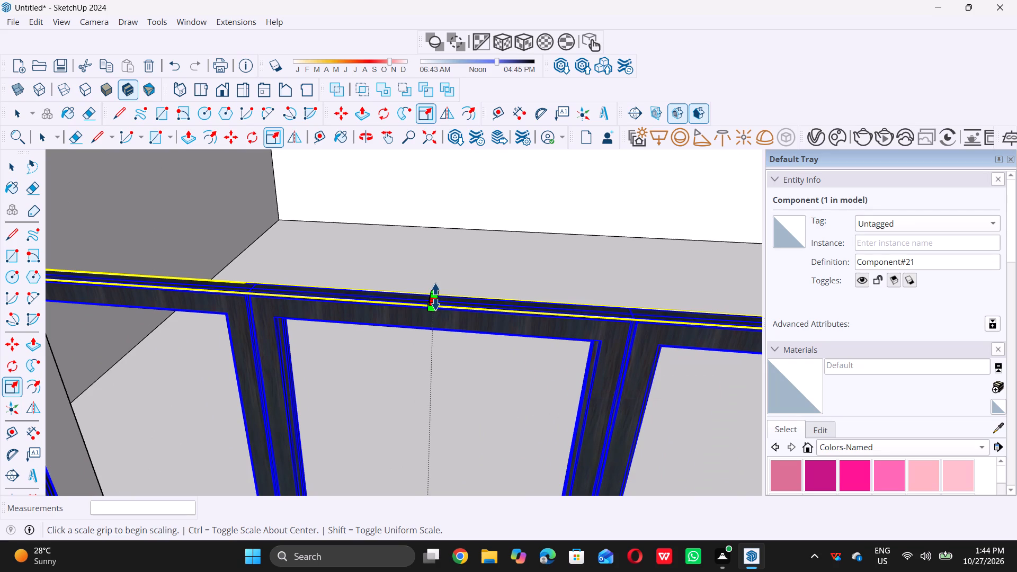
{"action": "scroll", "coordinate": [440, 299], "scroll_direction": "up", "scroll_amount": 2}
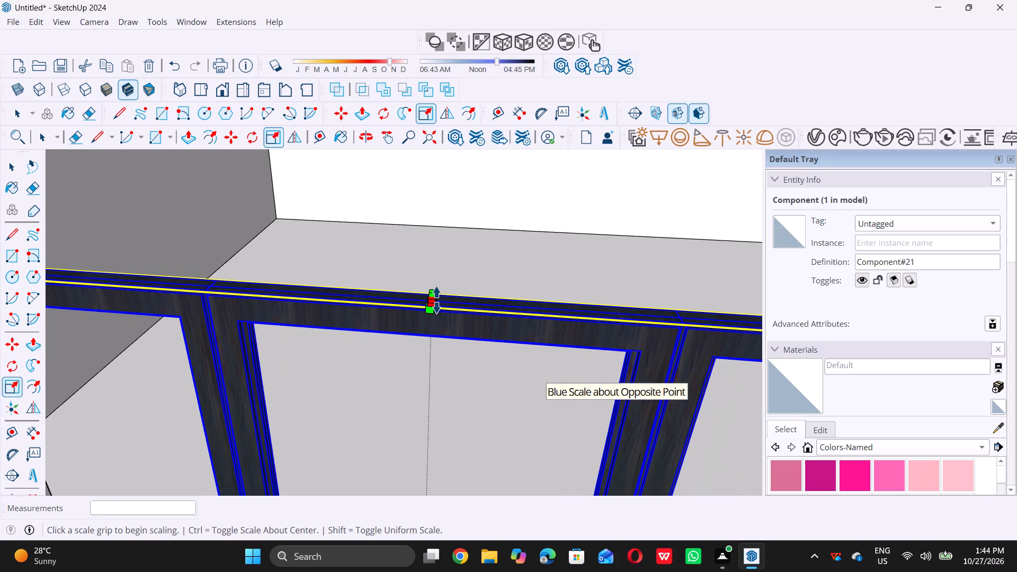
{"action": "triple_click", "coordinate": [436, 300]}
{"action": "scroll", "coordinate": [436, 300], "scroll_direction": "down", "scroll_amount": 18}
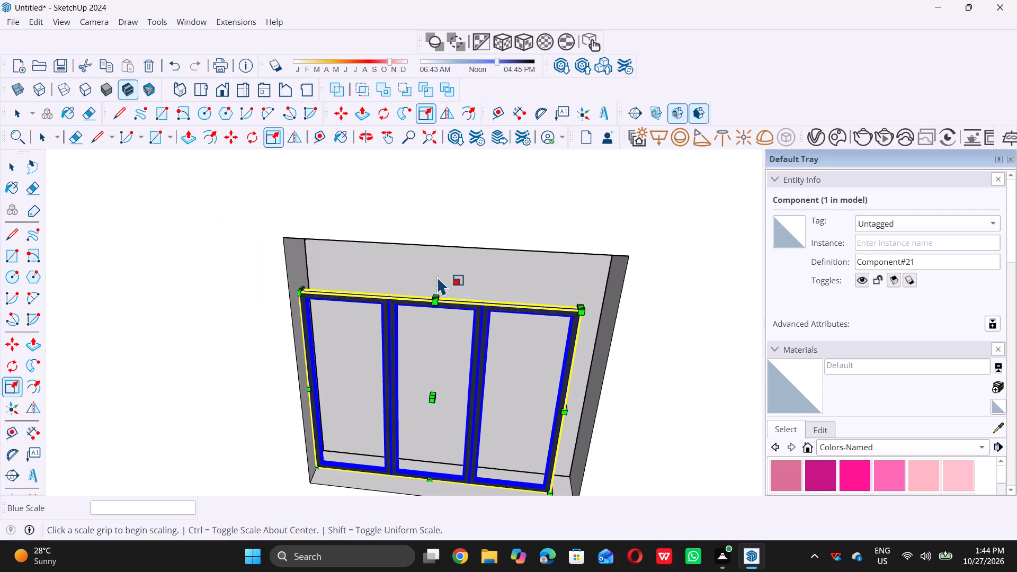
{"action": "scroll", "coordinate": [434, 299], "scroll_direction": "up", "scroll_amount": 9}
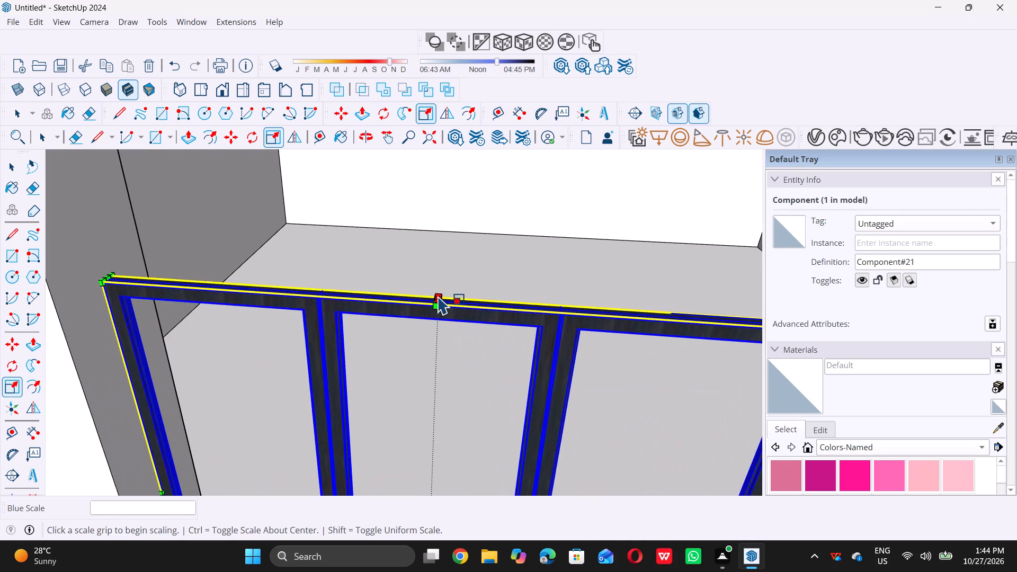
{"action": "scroll", "coordinate": [438, 296], "scroll_direction": "up", "scroll_amount": 6}
{"action": "scroll", "coordinate": [438, 297], "scroll_direction": "down", "scroll_amount": 9}
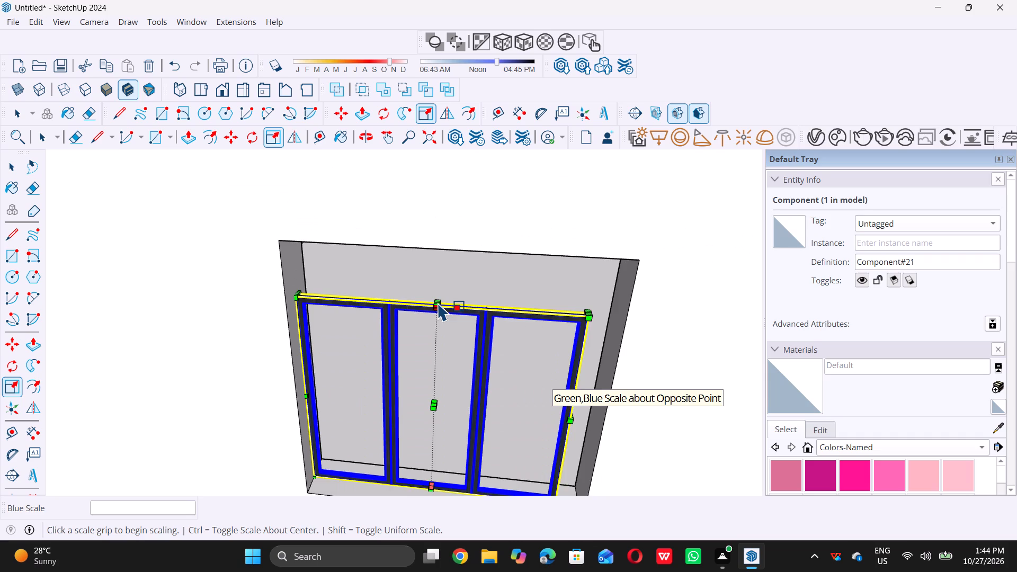
{"action": "scroll", "coordinate": [438, 302], "scroll_direction": "up", "scroll_amount": 6}
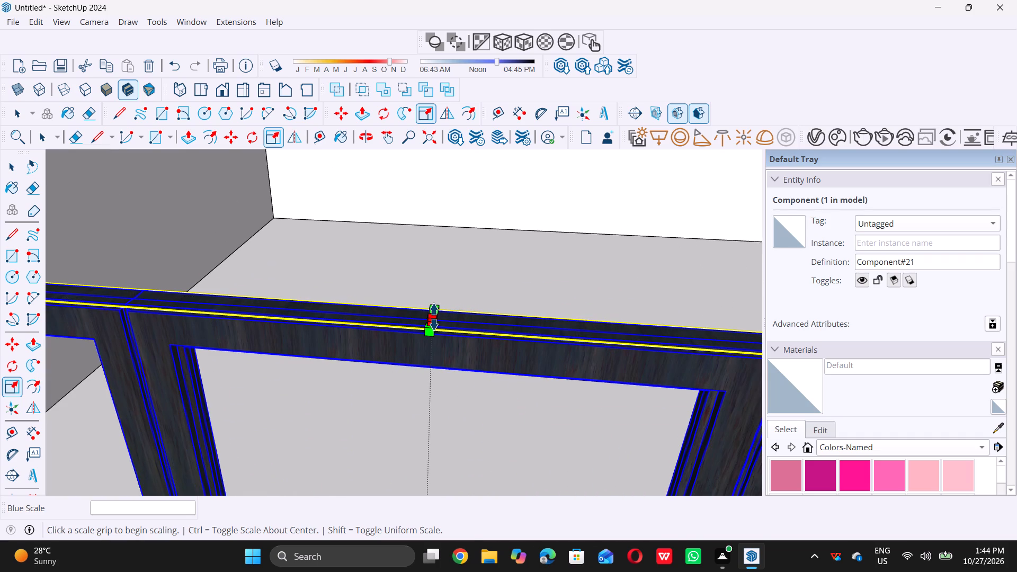
{"action": "left_click", "coordinate": [434, 317]}
{"action": "scroll", "coordinate": [434, 318], "scroll_direction": "down", "scroll_amount": 20}
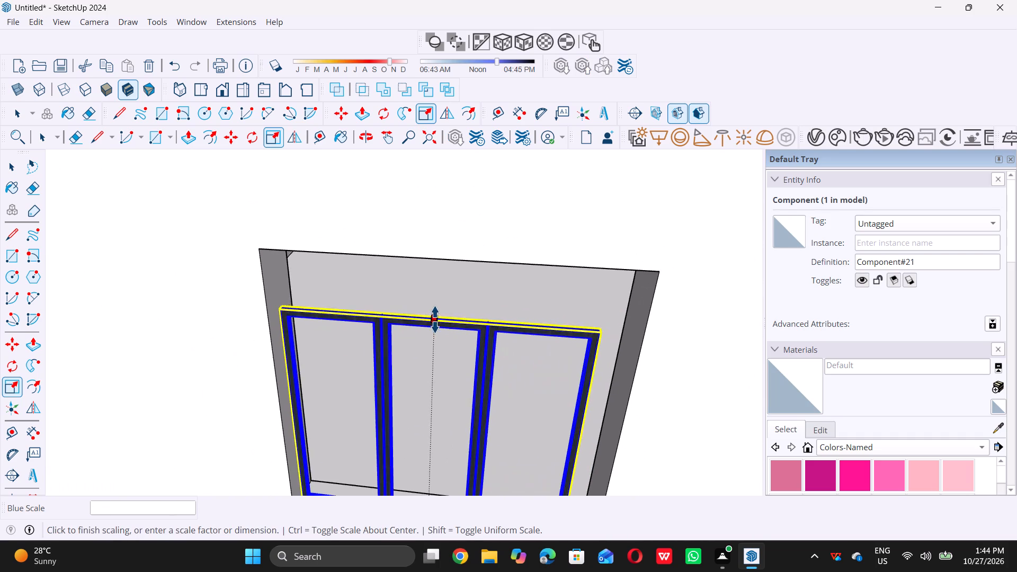
{"action": "double_click", "coordinate": [437, 256]}
Stretch the three-panel window's width to the far side edge of the wall opening, a red-axis scale of about 1.08.
{"action": "scroll", "coordinate": [437, 256], "scroll_direction": "down", "scroll_amount": 9}
{"action": "middle_click_drag", "start_coordinate": [462, 316], "coordinate": [438, 218]}
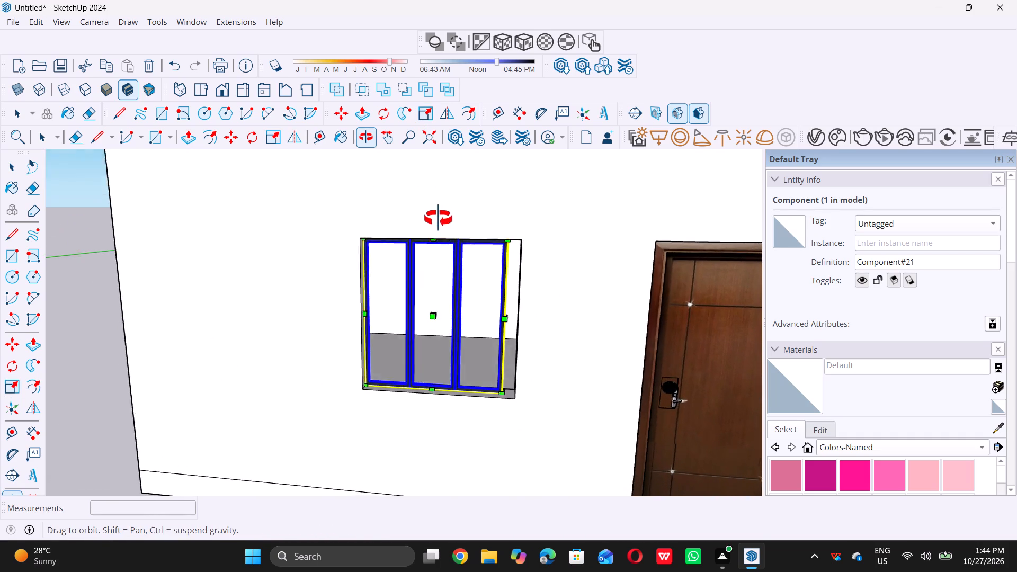
{"action": "middle_click_drag", "start_coordinate": [438, 218], "coordinate": [435, 213]}
{"action": "scroll", "coordinate": [508, 288], "scroll_direction": "up", "scroll_amount": 6}
{"action": "scroll", "coordinate": [503, 320], "scroll_direction": "down", "scroll_amount": 5}
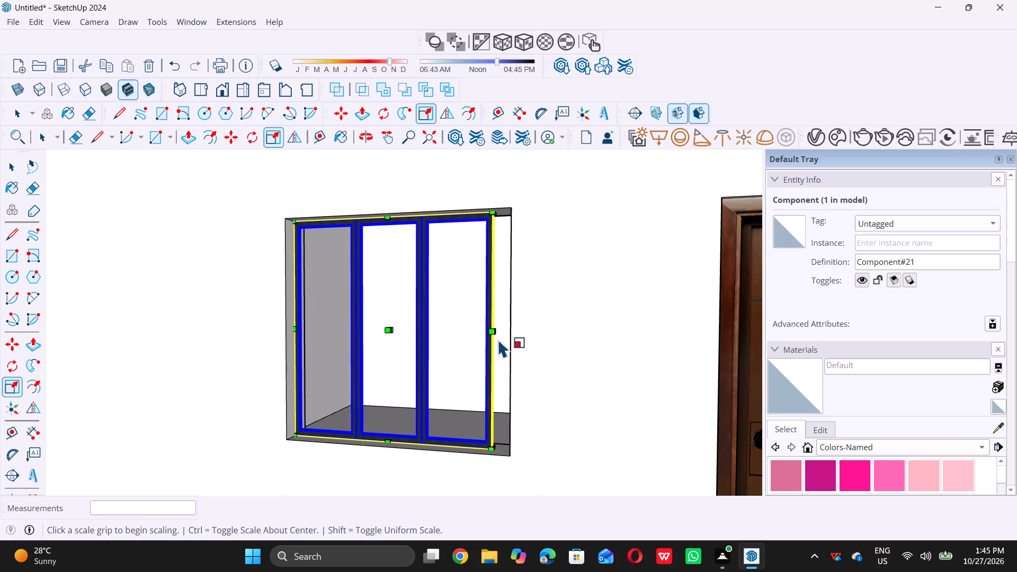
{"action": "middle_click_drag", "start_coordinate": [494, 341], "coordinate": [458, 351]}
{"action": "scroll", "coordinate": [486, 346], "scroll_direction": "up", "scroll_amount": 6}
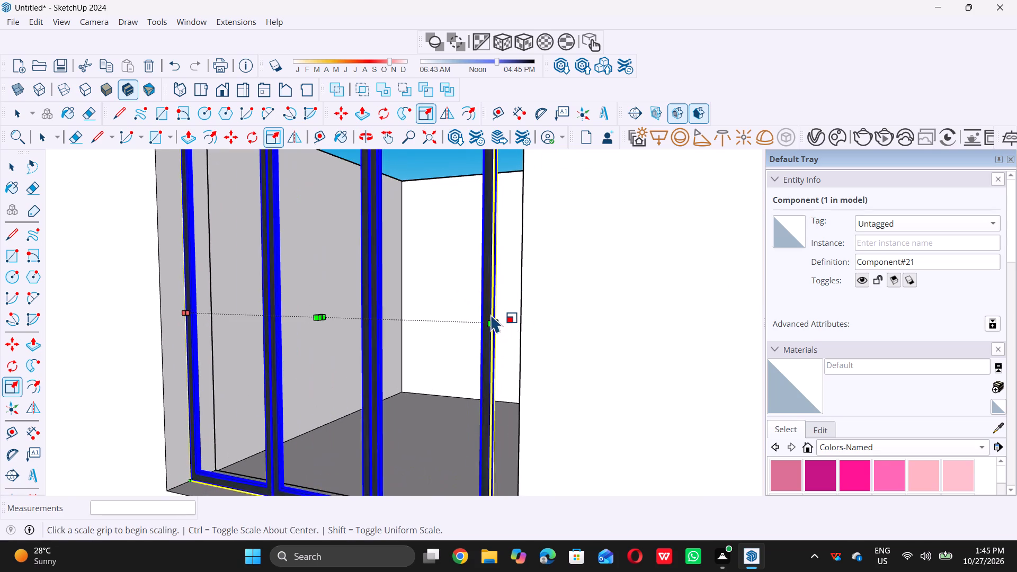
{"action": "scroll", "coordinate": [491, 314], "scroll_direction": "up", "scroll_amount": 16}
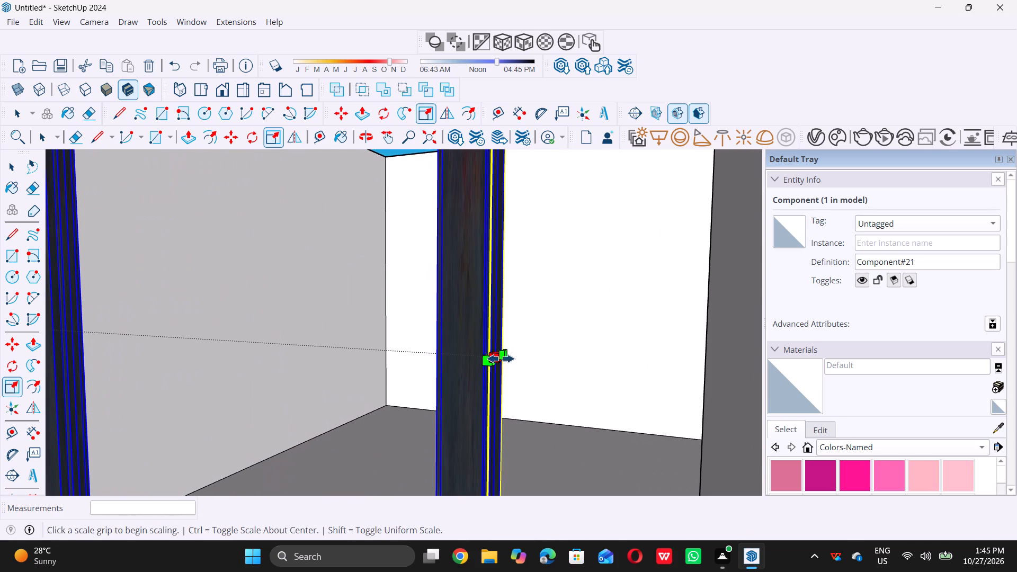
{"action": "left_click", "coordinate": [499, 360]}
{"action": "scroll", "coordinate": [499, 360], "scroll_direction": "down", "scroll_amount": 10}
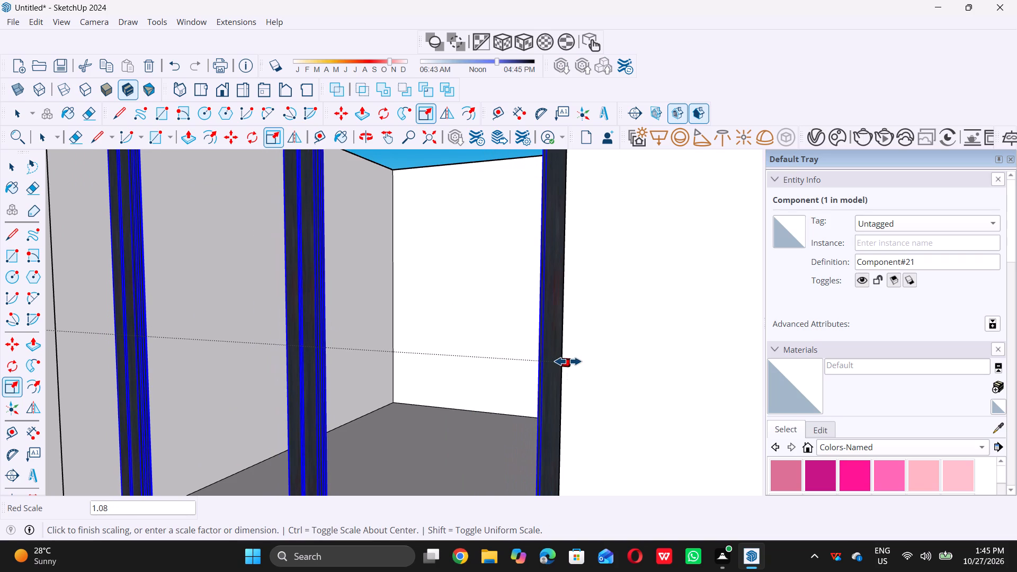
{"action": "double_click", "coordinate": [568, 361]}
{"action": "scroll", "coordinate": [549, 363], "scroll_direction": "down", "scroll_amount": 20}
{"action": "scroll", "coordinate": [549, 363], "scroll_direction": "down", "scroll_amount": 6}
{"action": "middle_click_drag", "start_coordinate": [494, 367], "coordinate": [577, 373]}
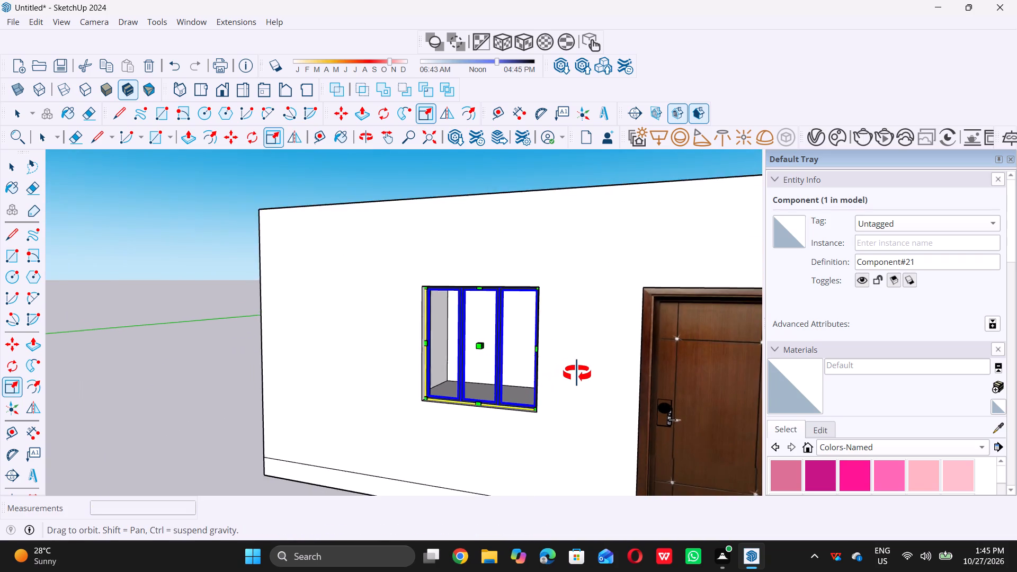
{"action": "middle_click_drag", "start_coordinate": [577, 373], "coordinate": [579, 373]}
{"action": "key", "text": "space"}
{"action": "double_click", "coordinate": [159, 250]}
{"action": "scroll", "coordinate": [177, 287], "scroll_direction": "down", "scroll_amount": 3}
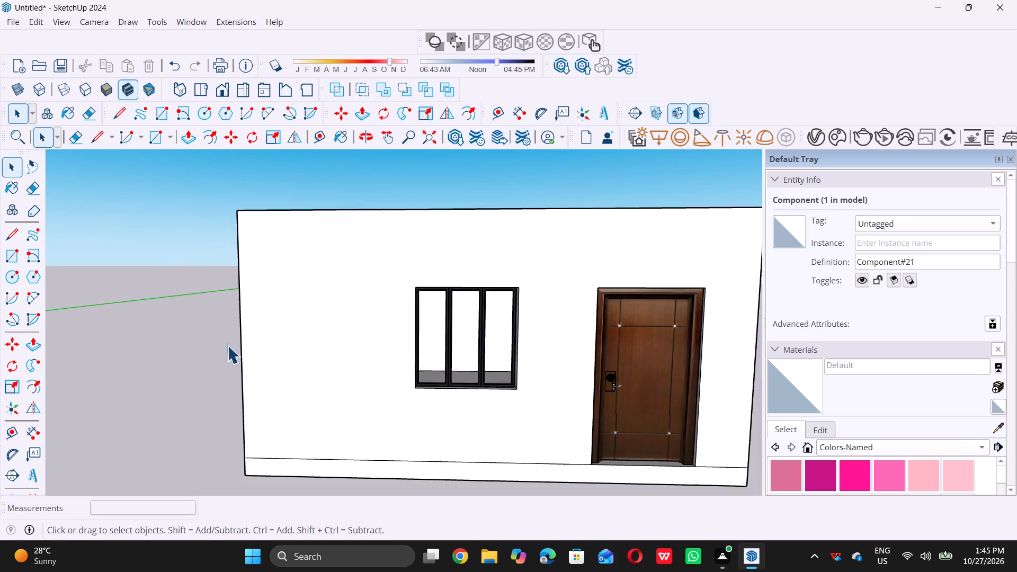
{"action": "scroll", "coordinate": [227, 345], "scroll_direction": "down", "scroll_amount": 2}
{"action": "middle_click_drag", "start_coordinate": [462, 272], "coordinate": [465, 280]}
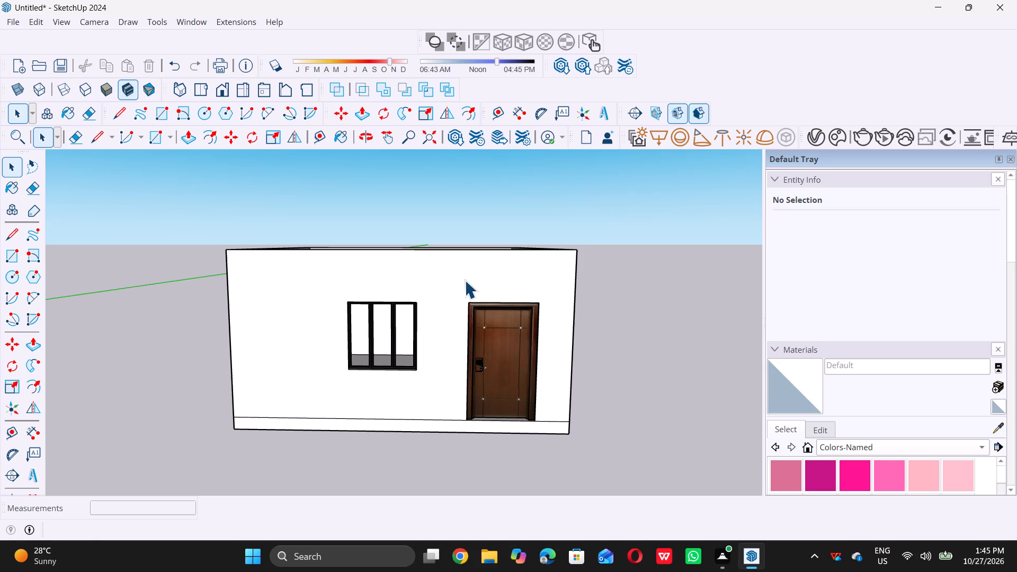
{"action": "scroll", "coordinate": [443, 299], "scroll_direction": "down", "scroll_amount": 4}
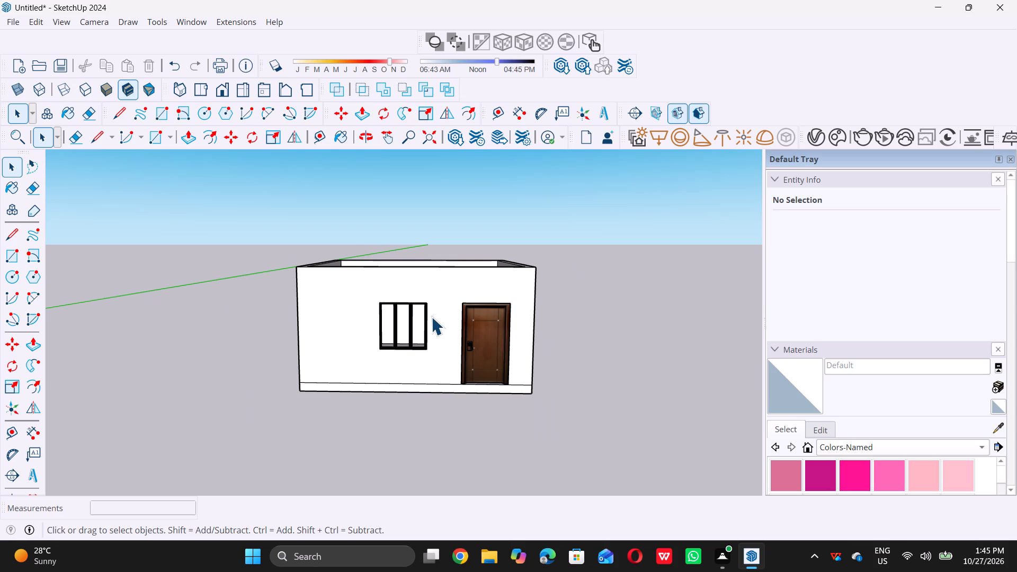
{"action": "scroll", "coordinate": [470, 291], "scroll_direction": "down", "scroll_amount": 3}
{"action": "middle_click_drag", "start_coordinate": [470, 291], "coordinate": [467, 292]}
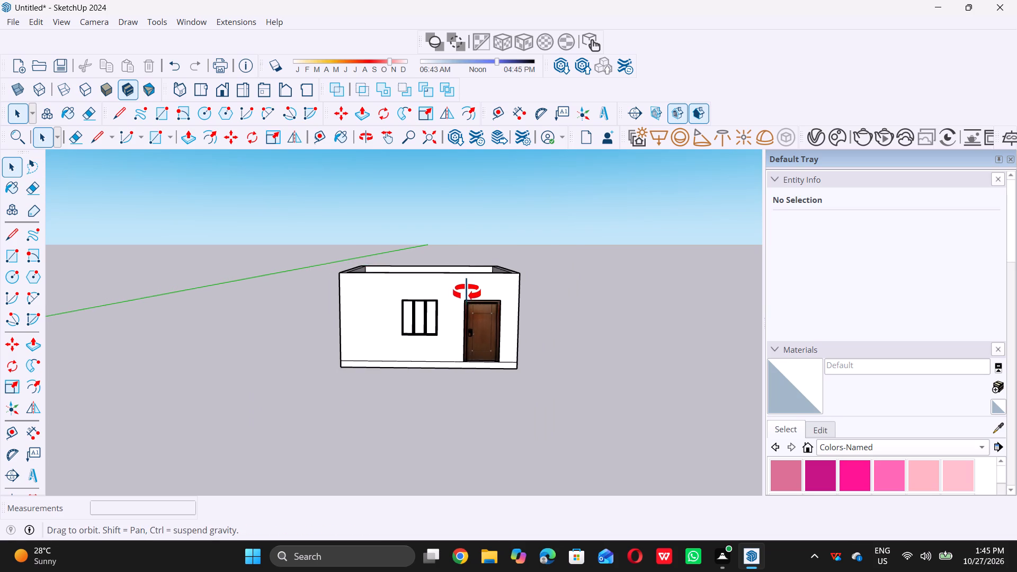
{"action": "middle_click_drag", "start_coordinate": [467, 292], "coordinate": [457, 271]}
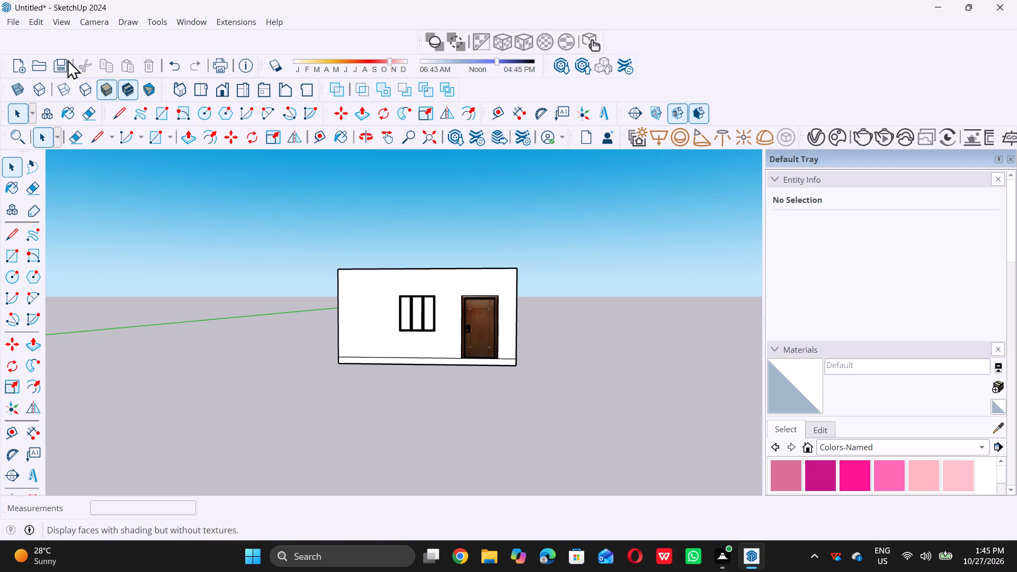
Save the model as "elevation three" in the vinod folder on the Desktop, in SketchUp Models (*.skp) format.
{"action": "left_click", "coordinate": [13, 22]}
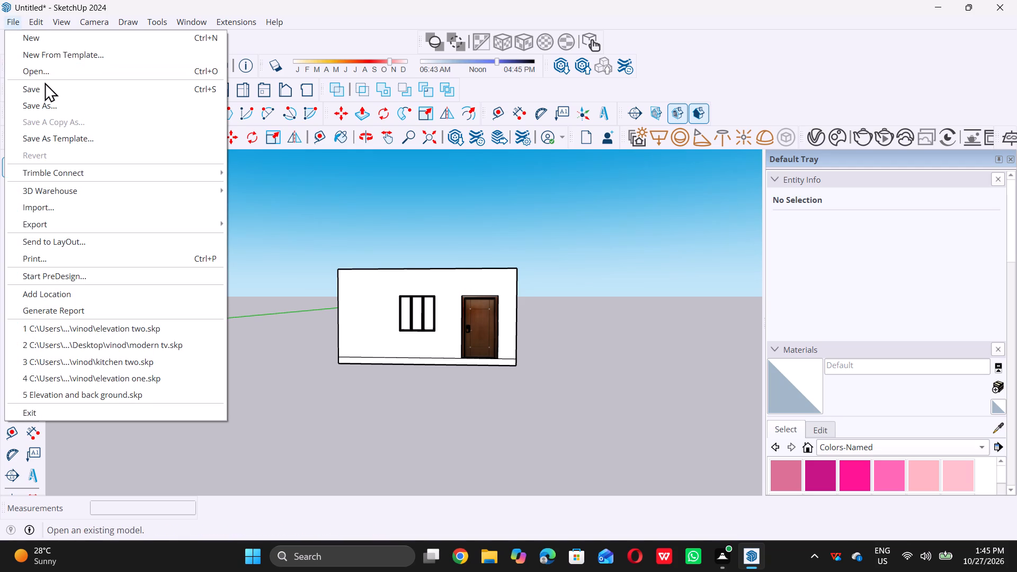
{"action": "left_click", "coordinate": [51, 103]}
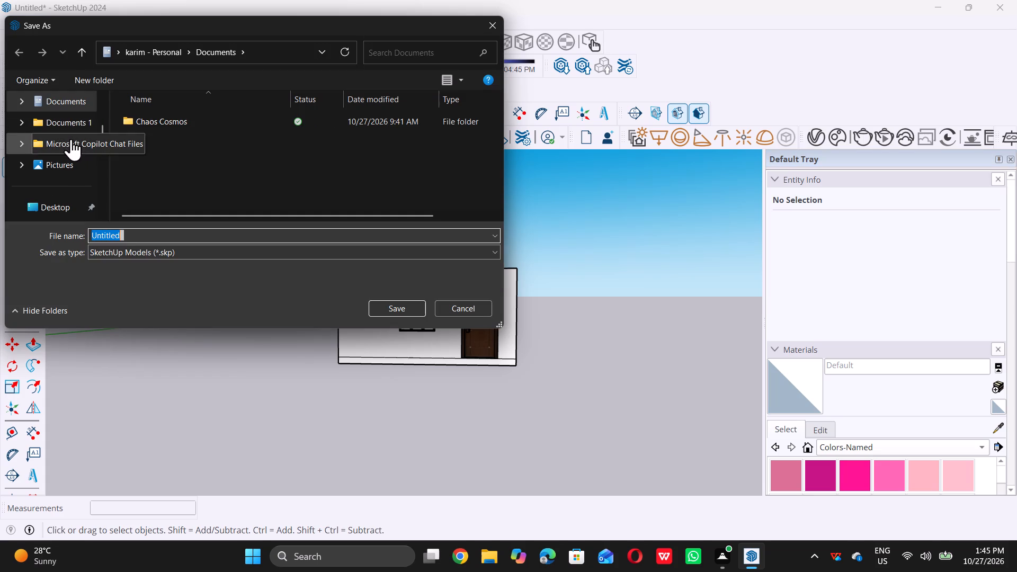
{"action": "scroll", "coordinate": [65, 153], "scroll_direction": "down", "scroll_amount": 1}
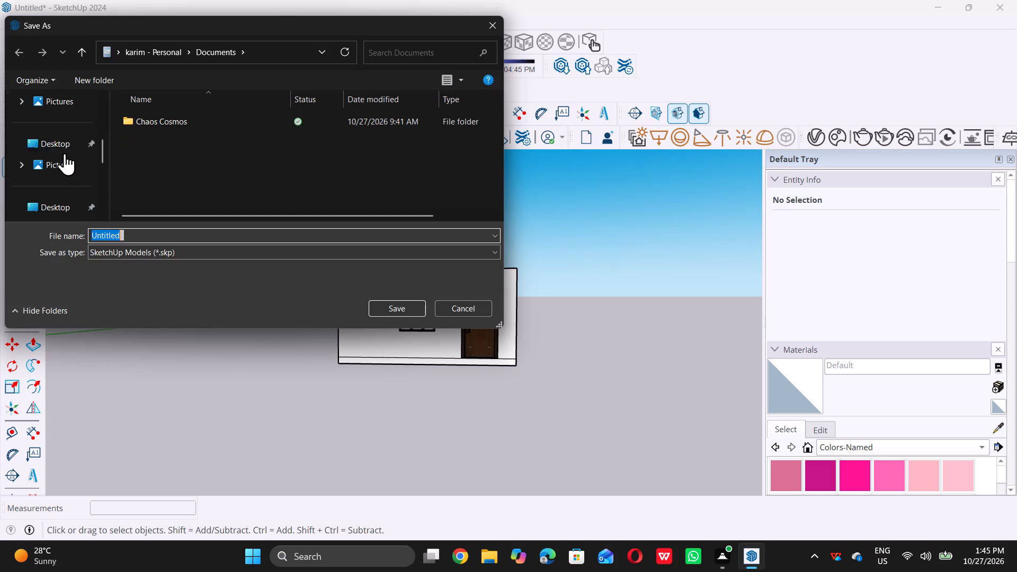
{"action": "double_click", "coordinate": [65, 145]}
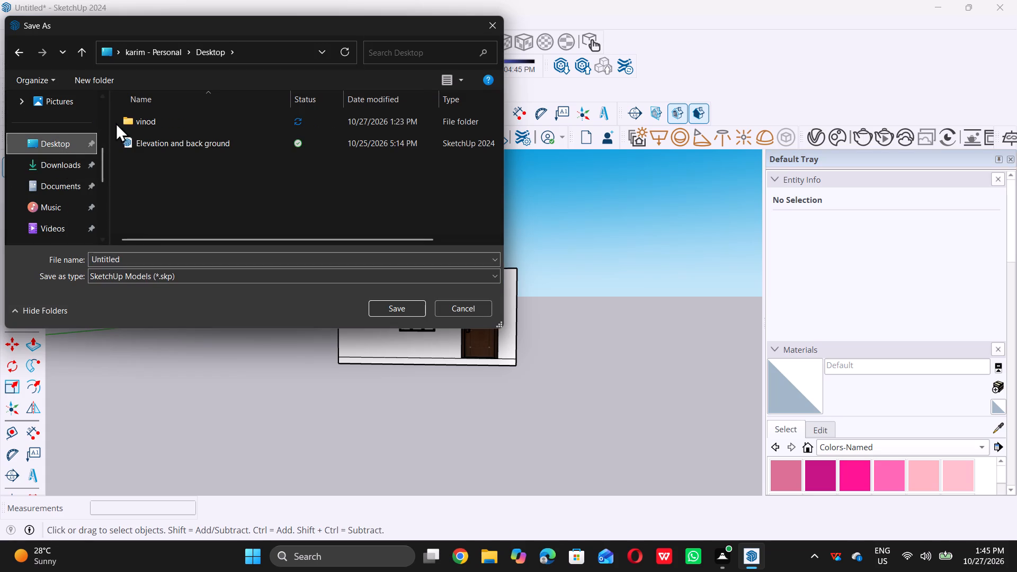
{"action": "triple_click", "coordinate": [145, 116]}
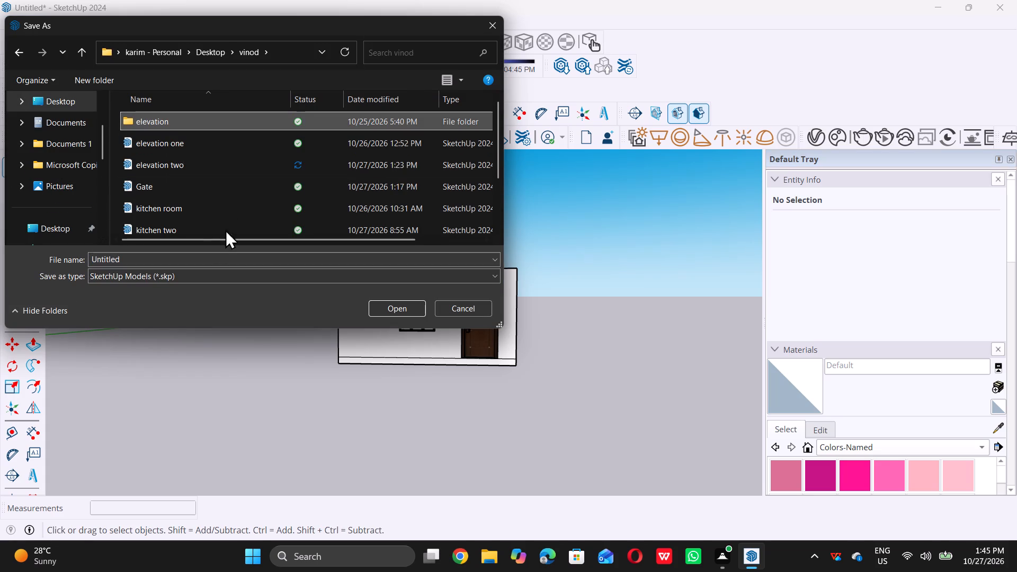
{"action": "left_click", "coordinate": [201, 261]}
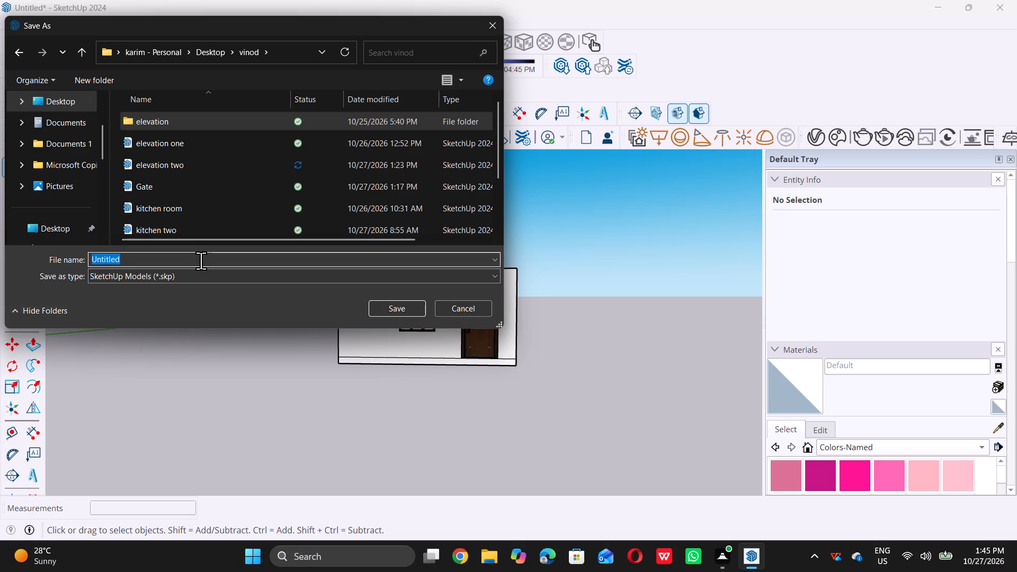
{"action": "key", "text": "BackSpace"}
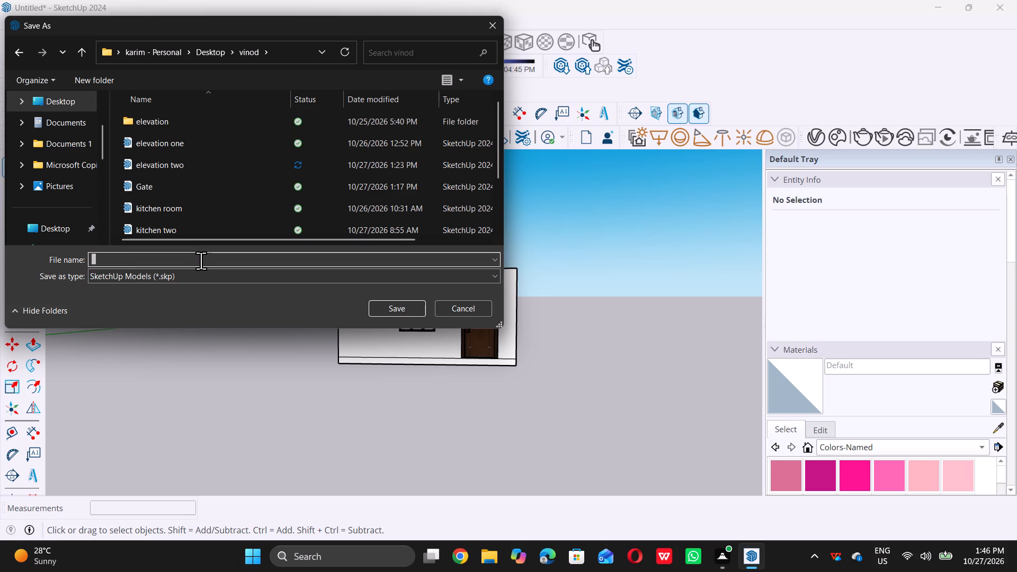
{"action": "type", "text": "ele"}
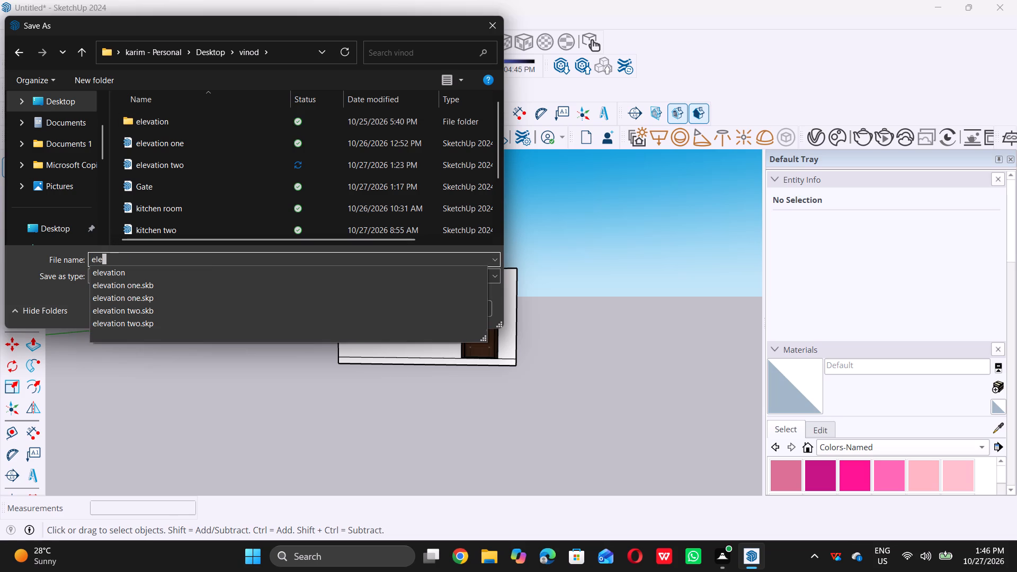
{"action": "type", "text": "vati"}
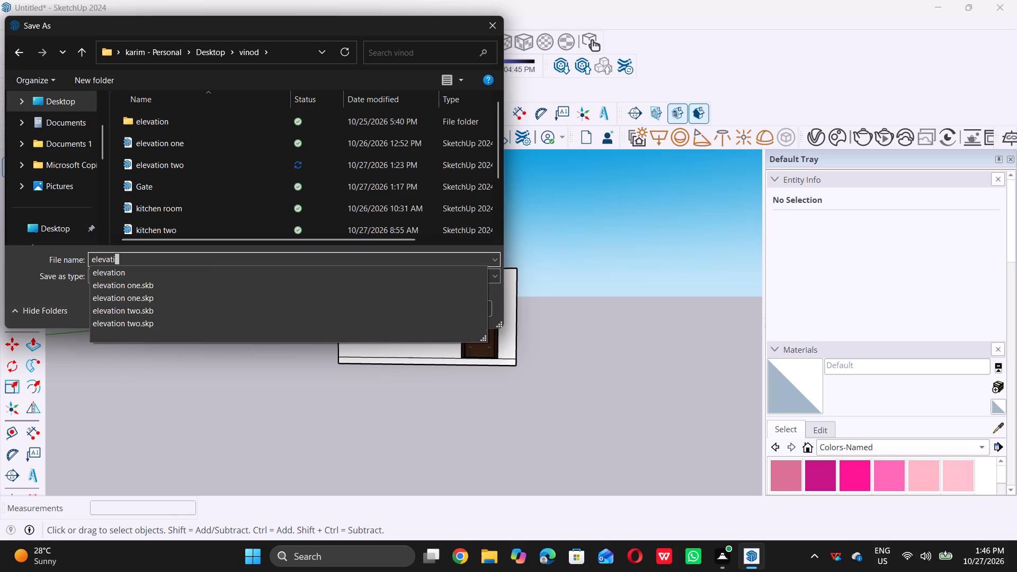
{"action": "key", "text": "n"}
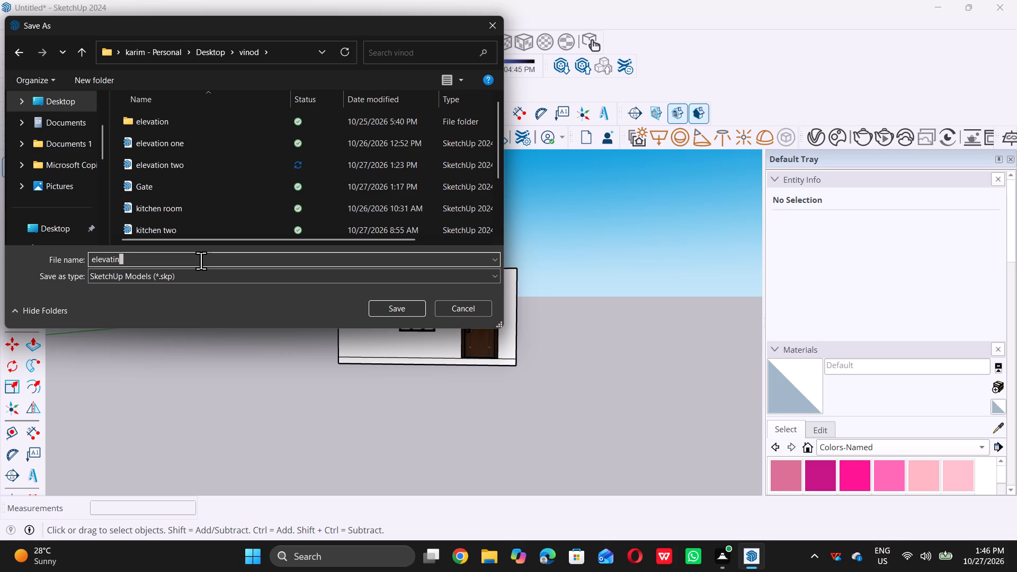
{"action": "key", "text": "BackSpace"}
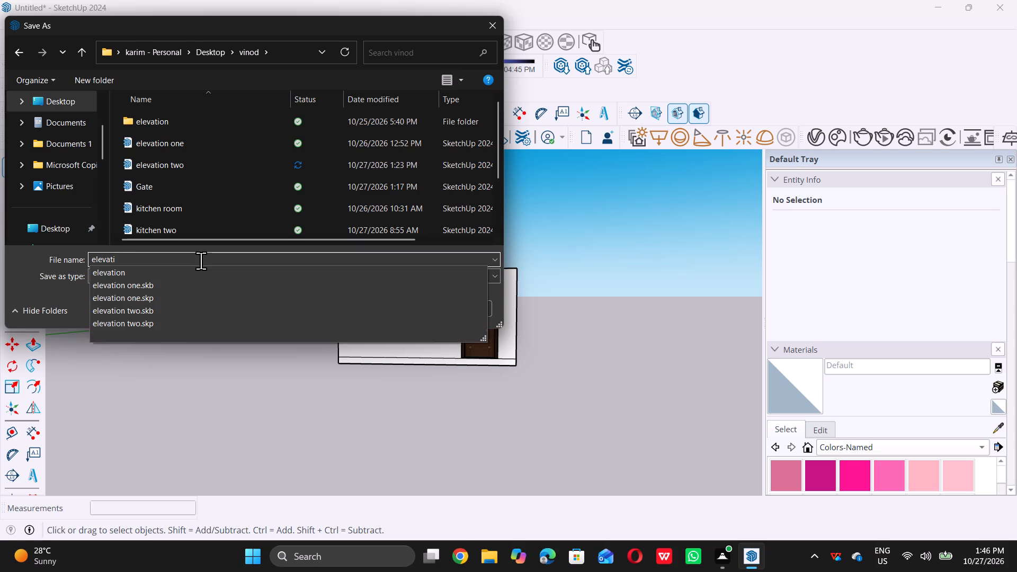
{"action": "key", "text": "o"}
{"action": "key", "text": "n"}
{"action": "key", "text": "space"}
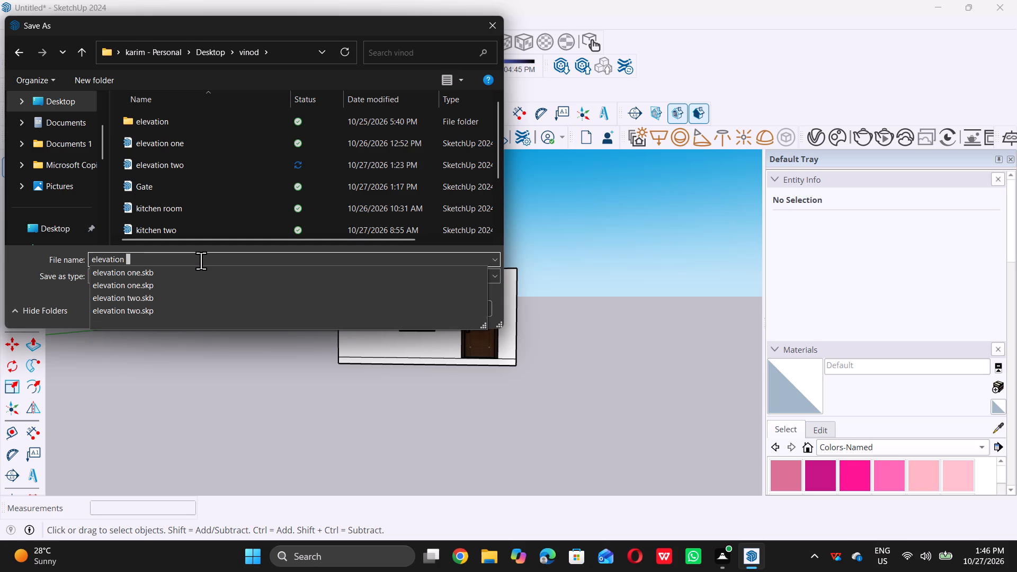
{"action": "key", "text": "t"}
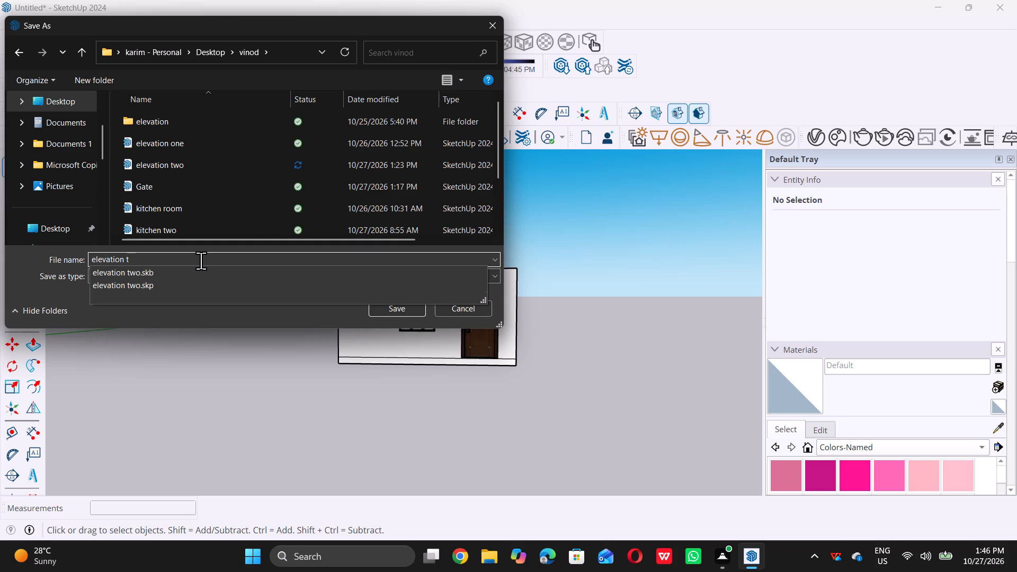
{"action": "type", "text": "hree"}
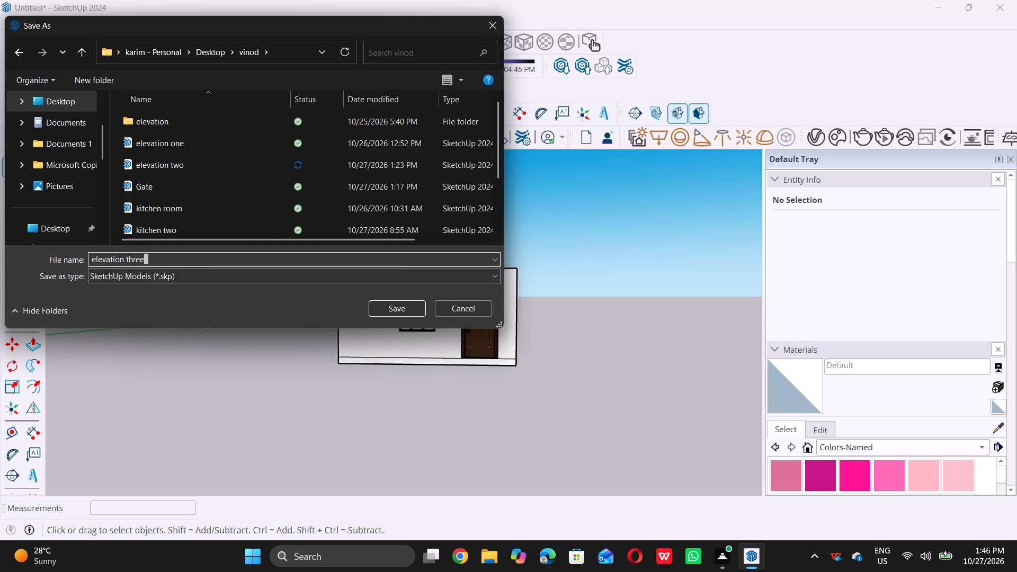
{"action": "left_click", "coordinate": [389, 306]}
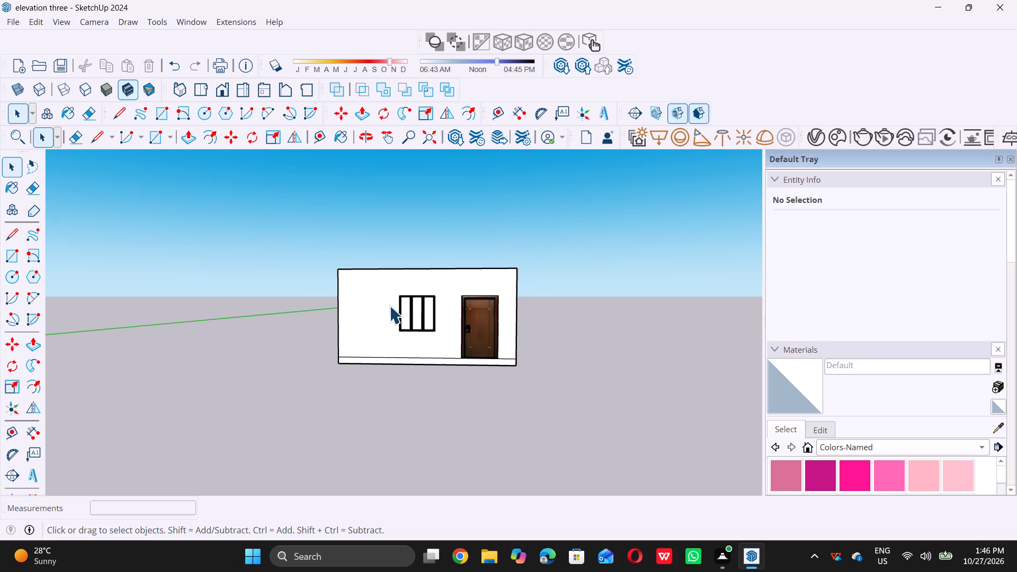
Save the model again with the whole room shown from above at an angle.
{"action": "scroll", "coordinate": [389, 306], "scroll_direction": "down", "scroll_amount": 4}
{"action": "middle_click_drag", "start_coordinate": [402, 291], "coordinate": [374, 333]}
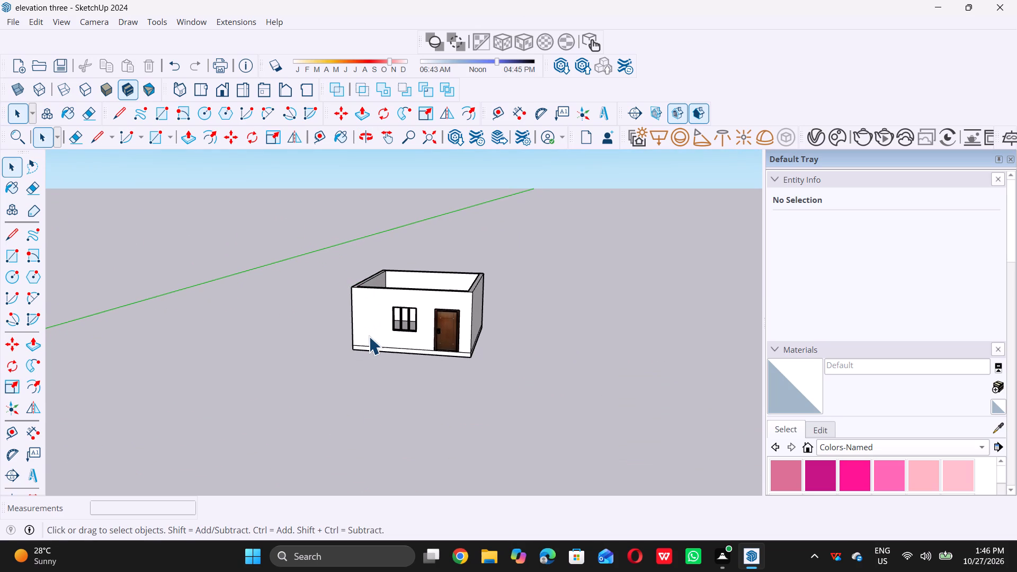
{"action": "key", "text": "ctrl+s"}
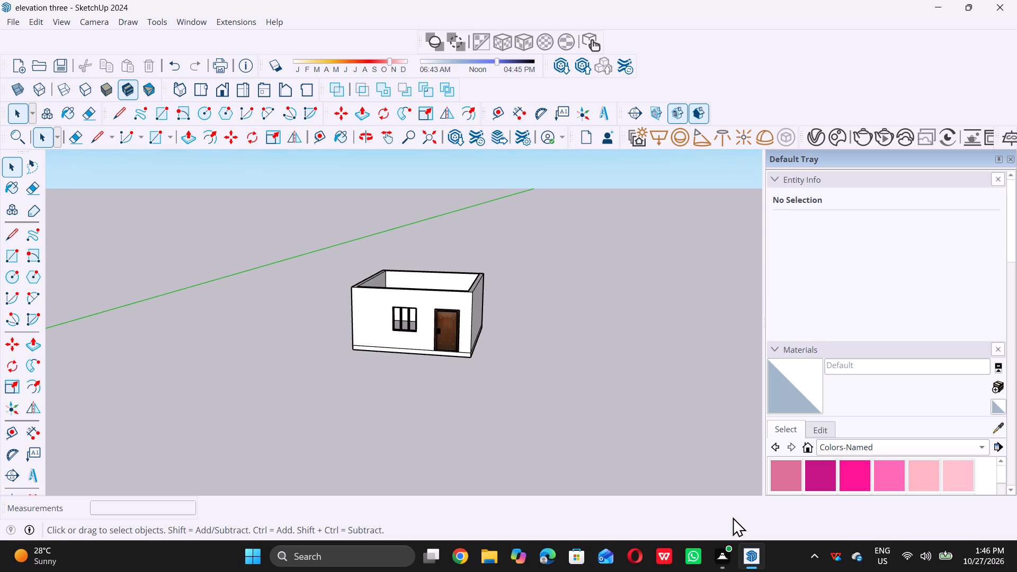
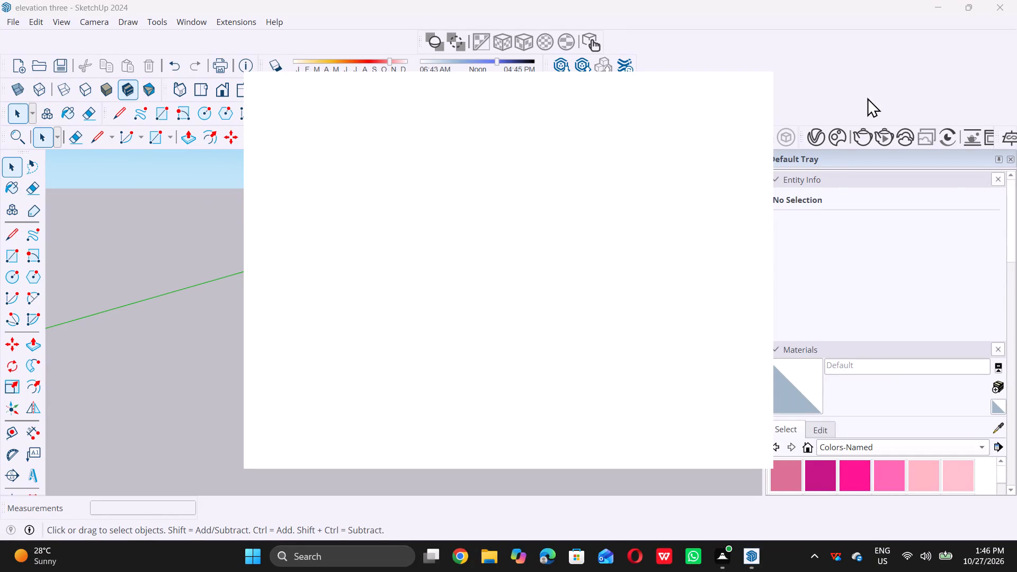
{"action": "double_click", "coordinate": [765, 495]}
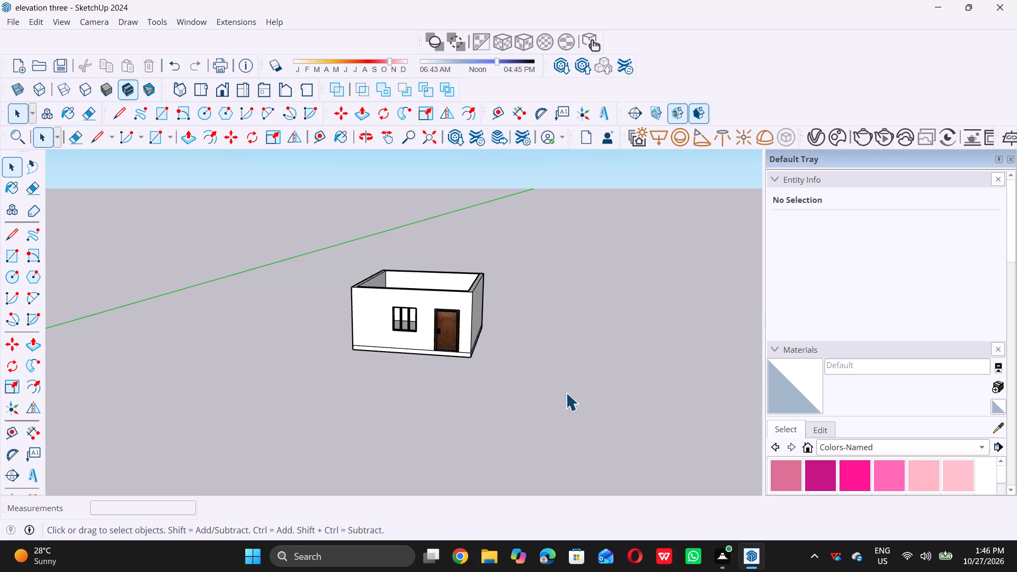
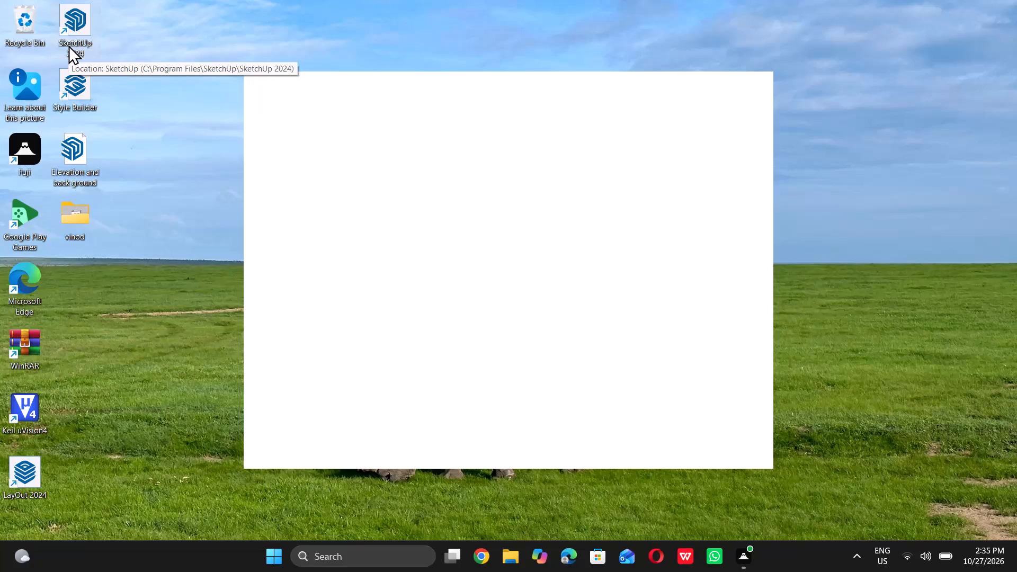
Launch SketchUp 2024 from the desktop.
{"action": "double_click", "coordinate": [78, 39]}
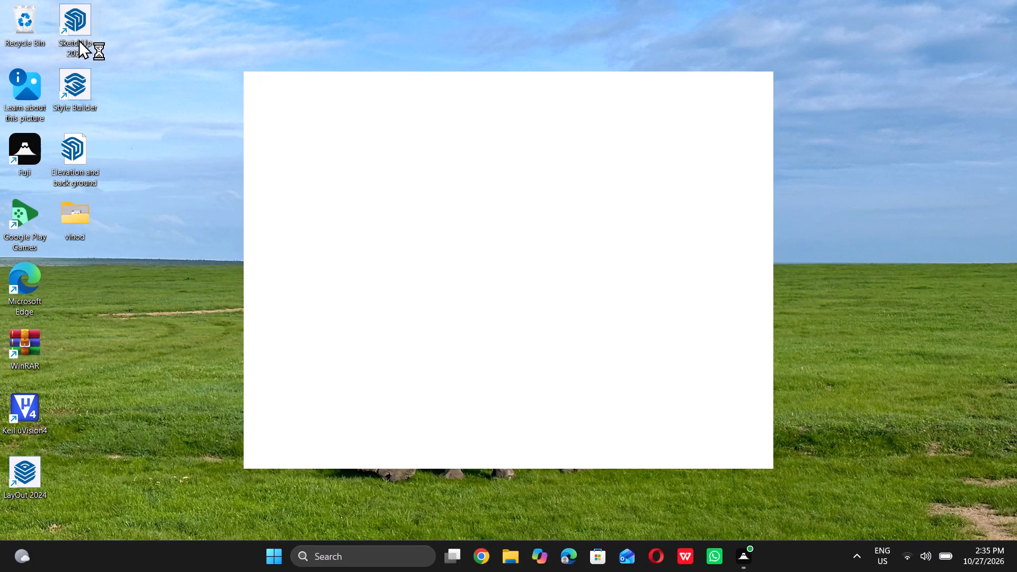
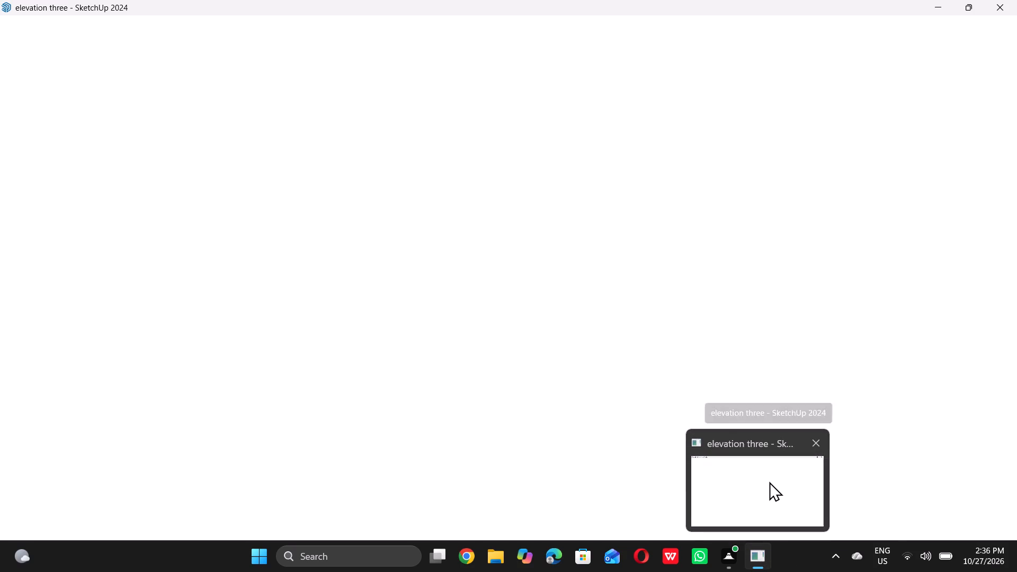
Bring the "elevation three" SketchUp 2024 window to the front.
{"action": "double_click", "coordinate": [769, 480]}
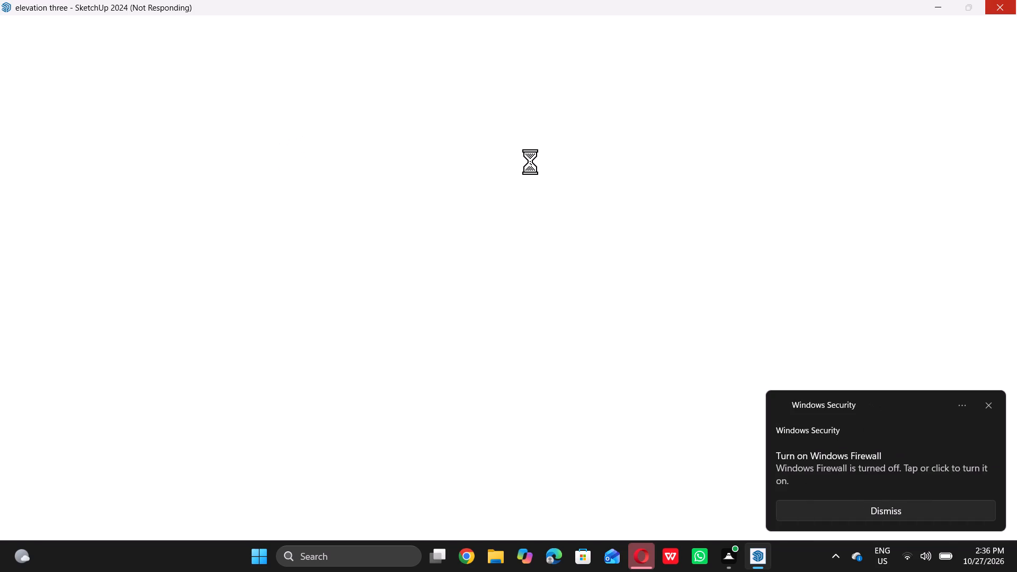
Dismiss the Windows Security notification about turning on Windows Firewall.
{"action": "left_click", "coordinate": [993, 407]}
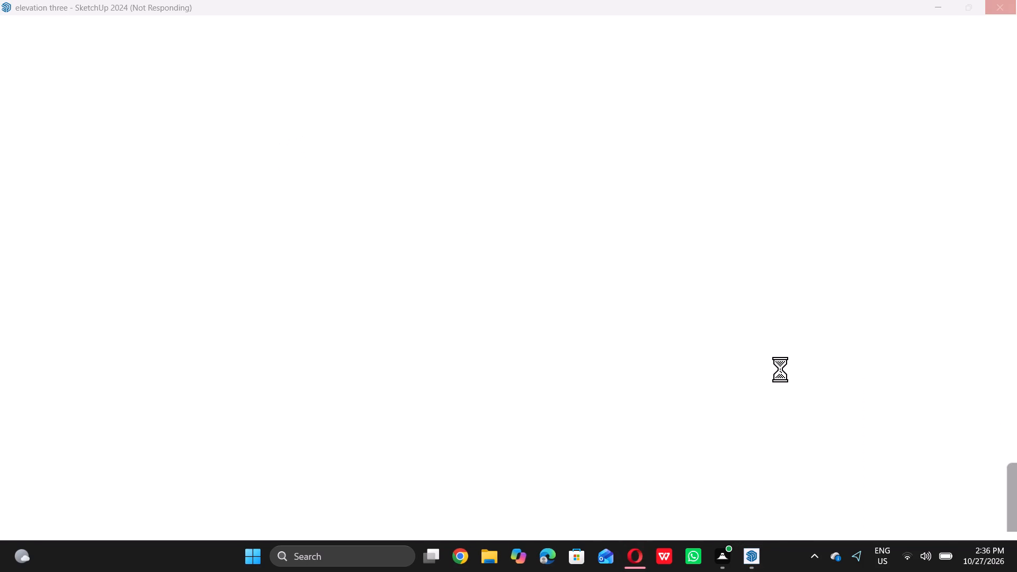
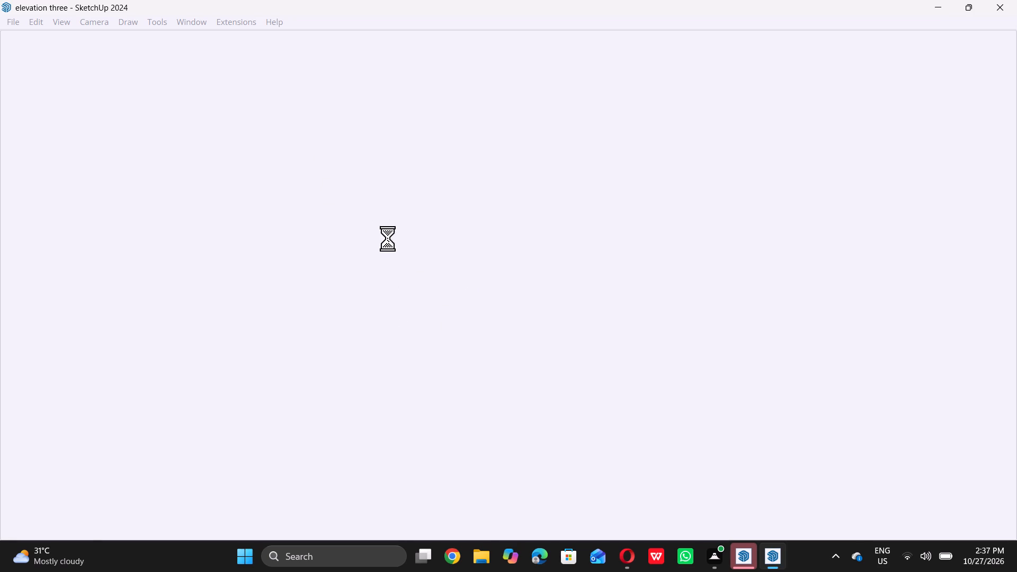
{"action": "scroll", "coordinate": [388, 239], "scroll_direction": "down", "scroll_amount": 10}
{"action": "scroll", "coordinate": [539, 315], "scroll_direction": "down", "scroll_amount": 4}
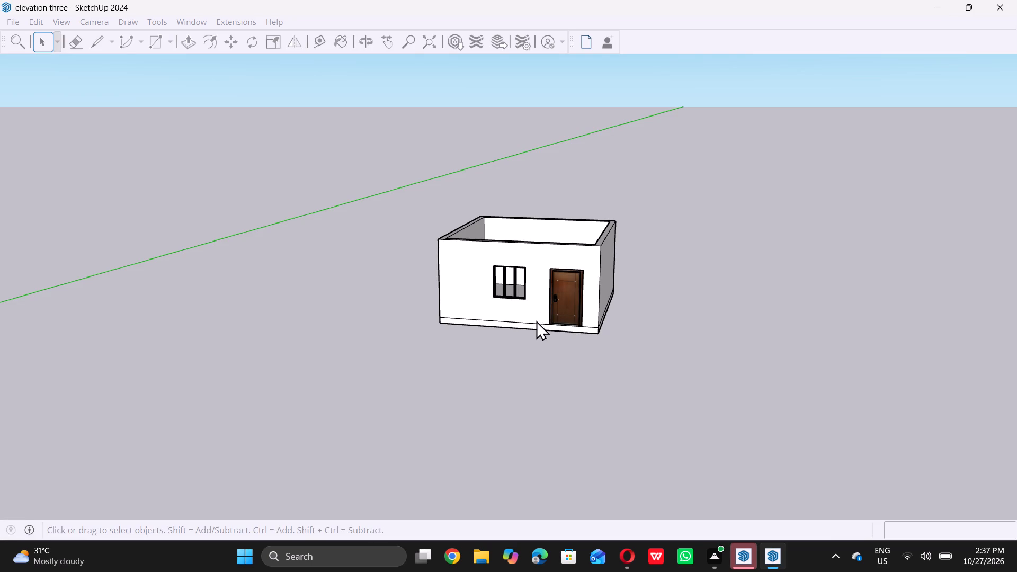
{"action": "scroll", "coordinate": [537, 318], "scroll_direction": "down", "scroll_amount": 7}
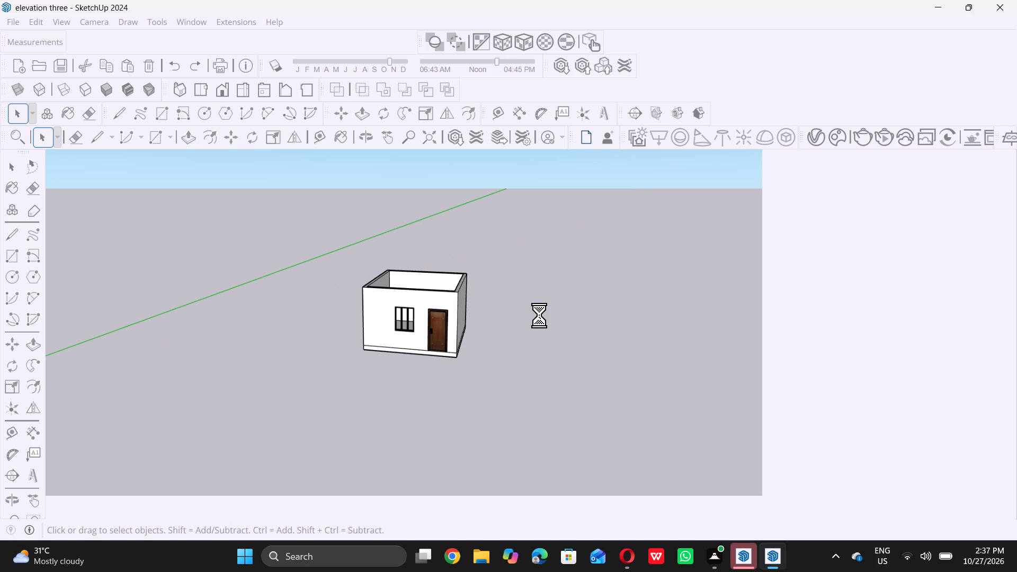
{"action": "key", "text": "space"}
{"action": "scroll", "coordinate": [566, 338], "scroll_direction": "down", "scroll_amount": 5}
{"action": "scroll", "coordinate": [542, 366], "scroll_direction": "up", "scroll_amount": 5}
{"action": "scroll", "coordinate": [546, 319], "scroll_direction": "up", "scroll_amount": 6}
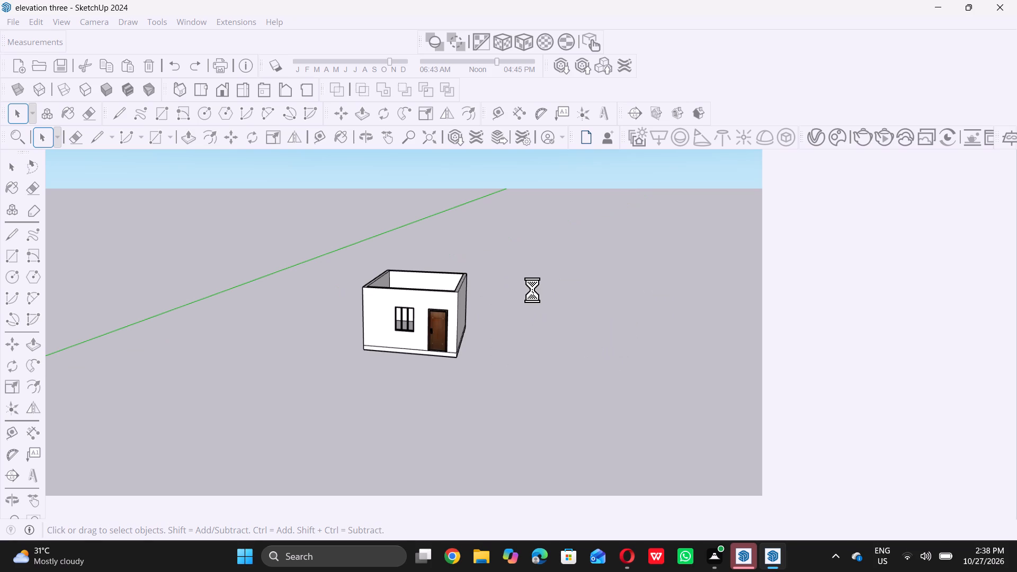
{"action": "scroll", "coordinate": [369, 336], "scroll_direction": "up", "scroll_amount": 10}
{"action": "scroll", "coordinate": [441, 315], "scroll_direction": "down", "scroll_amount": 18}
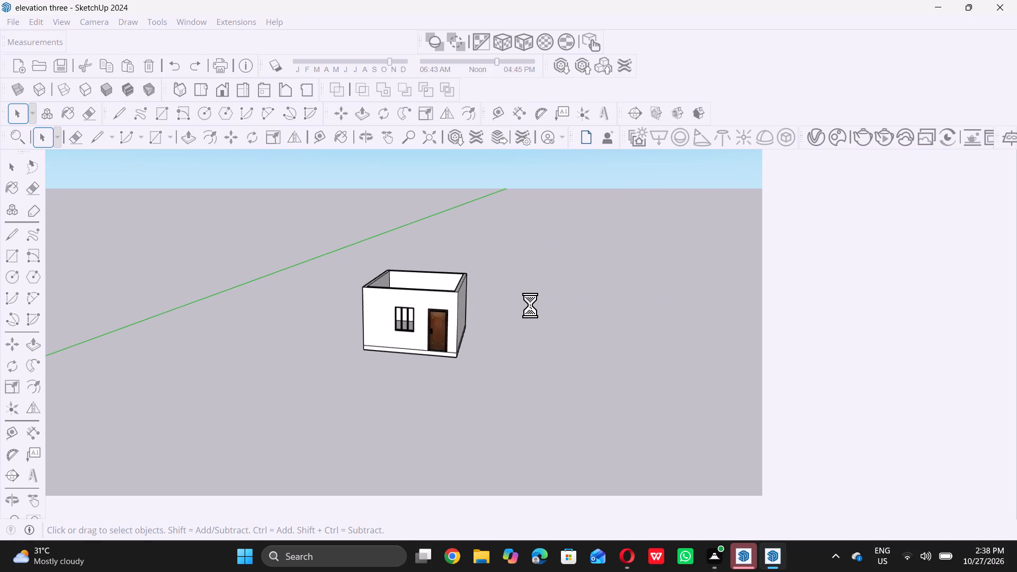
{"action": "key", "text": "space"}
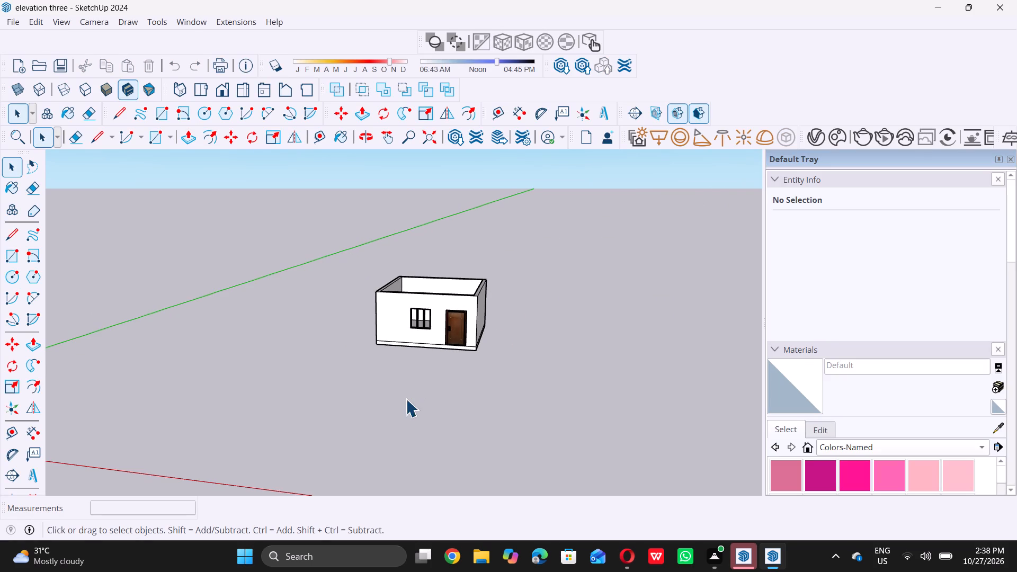
Push/Pull the narrow base strip below the window and door outward 5' from the front wall to form a projecting floor slab.
{"action": "scroll", "coordinate": [411, 320], "scroll_direction": "down", "scroll_amount": 4}
{"action": "middle_click_drag", "start_coordinate": [393, 368], "coordinate": [380, 346]}
{"action": "scroll", "coordinate": [413, 316], "scroll_direction": "up", "scroll_amount": 18}
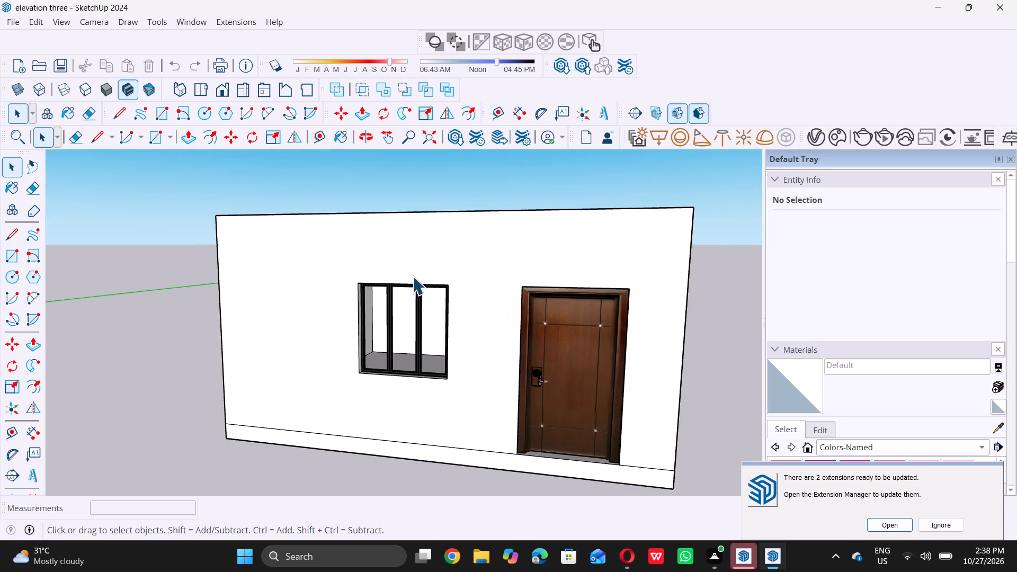
{"action": "middle_click_drag", "start_coordinate": [412, 276], "coordinate": [341, 350]}
{"action": "scroll", "coordinate": [341, 345], "scroll_direction": "down", "scroll_amount": 12}
{"action": "middle_click_drag", "start_coordinate": [307, 361], "coordinate": [309, 362]}
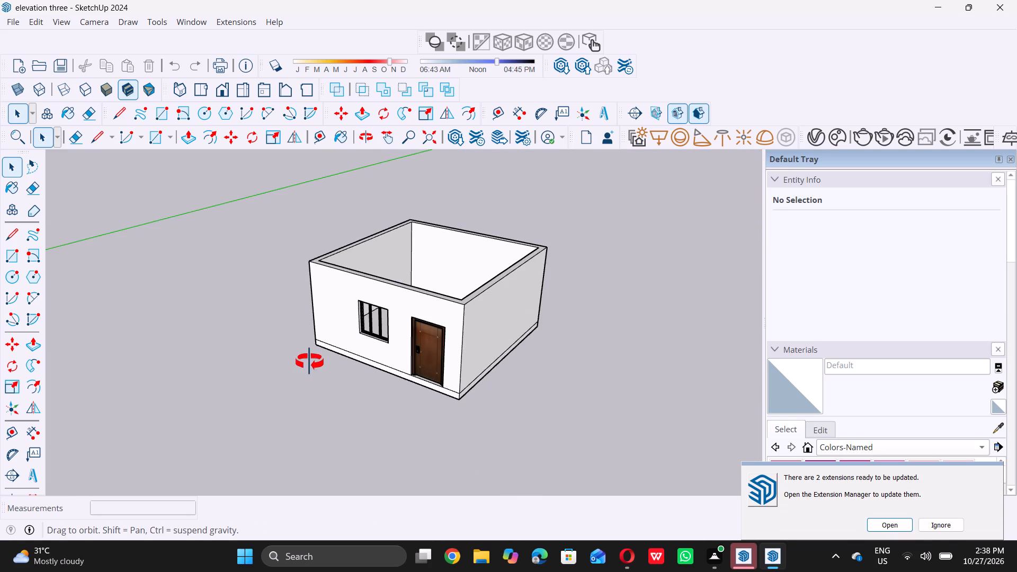
{"action": "middle_click_drag", "start_coordinate": [309, 362], "coordinate": [383, 384]}
{"action": "scroll", "coordinate": [416, 387], "scroll_direction": "up", "scroll_amount": 5}
{"action": "scroll", "coordinate": [365, 368], "scroll_direction": "up", "scroll_amount": 4}
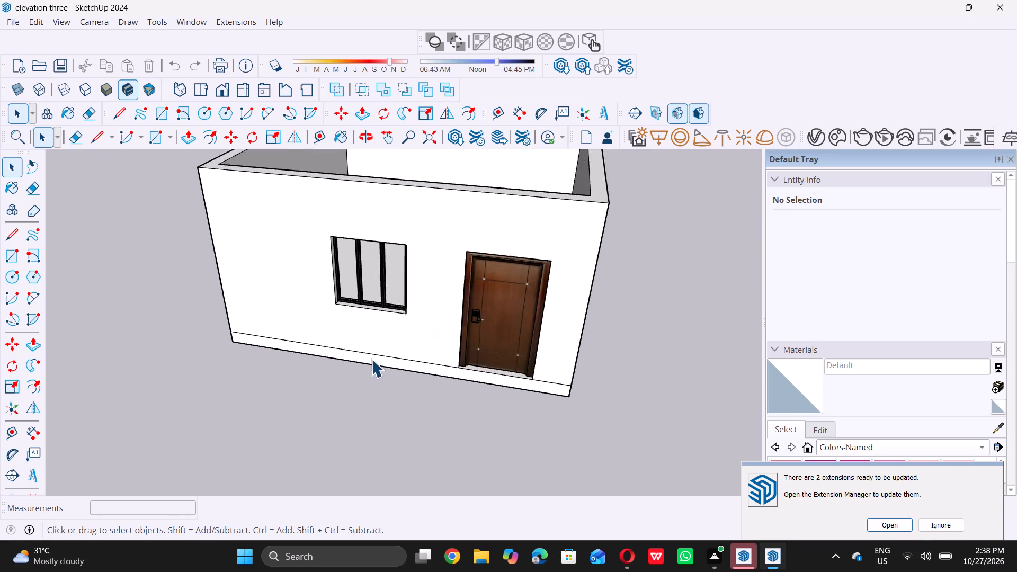
{"action": "scroll", "coordinate": [392, 359], "scroll_direction": "up", "scroll_amount": 9}
{"action": "triple_click", "coordinate": [395, 366]}
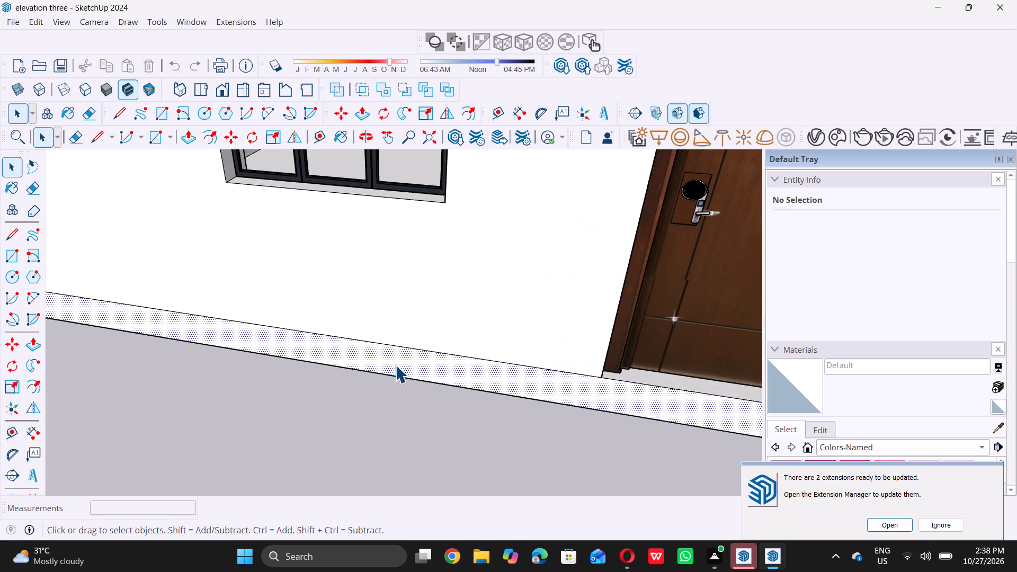
{"action": "left_click", "coordinate": [395, 365]}
{"action": "scroll", "coordinate": [394, 369], "scroll_direction": "down", "scroll_amount": 9}
{"action": "left_click", "coordinate": [356, 426]}
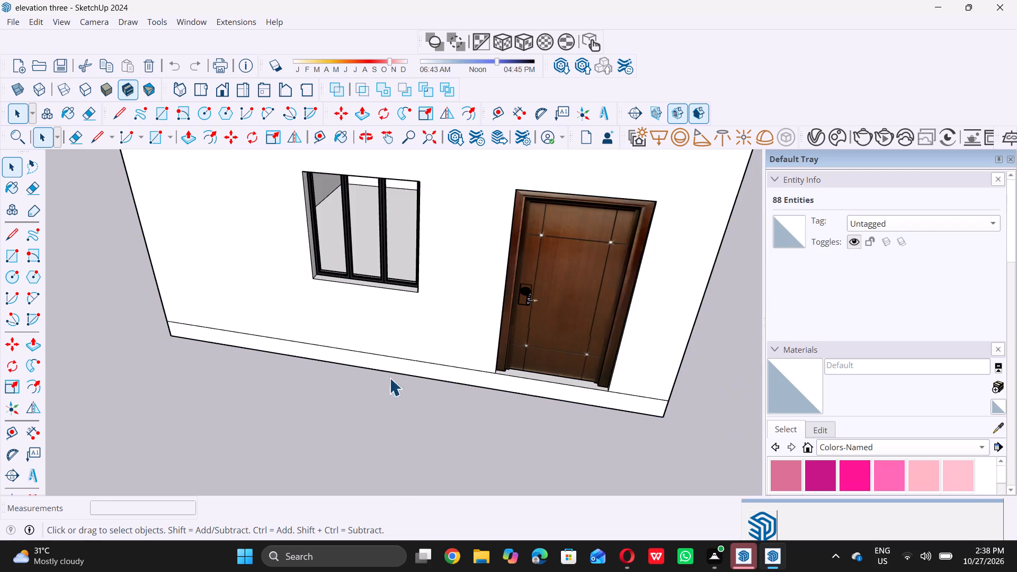
{"action": "scroll", "coordinate": [398, 368], "scroll_direction": "up", "scroll_amount": 4}
{"action": "double_click", "coordinate": [400, 367]}
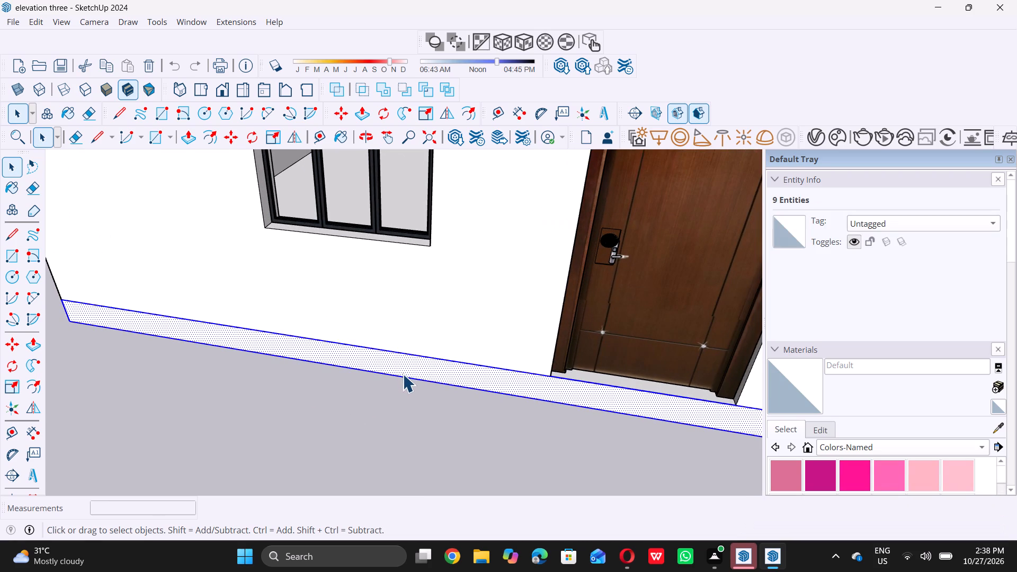
{"action": "key", "text": "p"}
{"action": "left_click", "coordinate": [412, 370]}
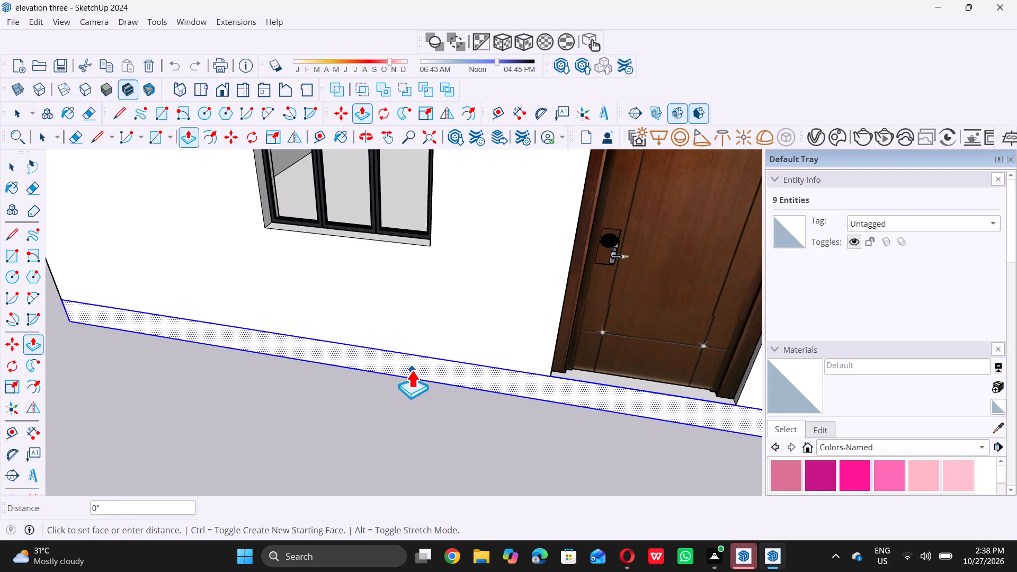
{"action": "scroll", "coordinate": [362, 427], "scroll_direction": "down", "scroll_amount": 14}
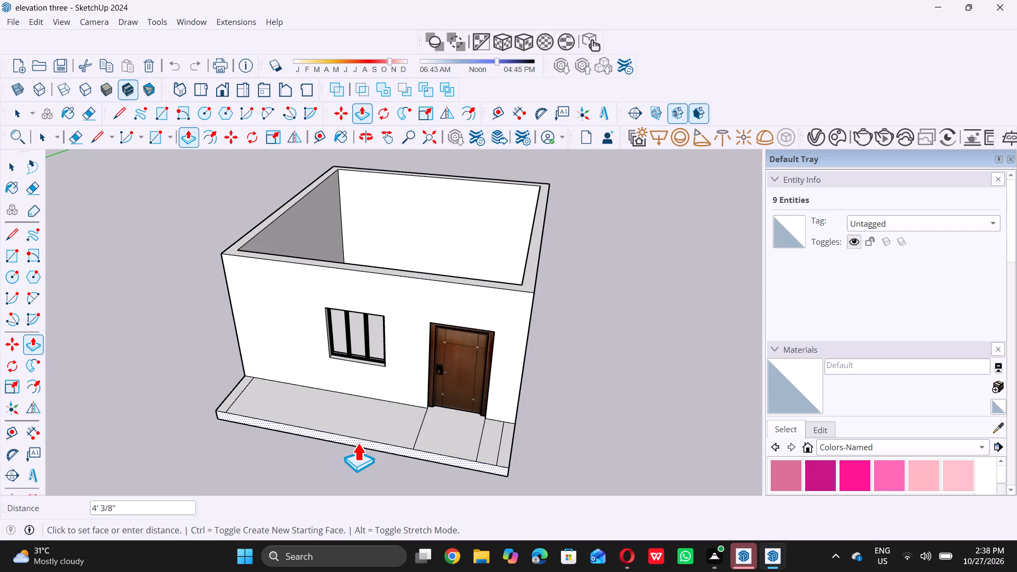
{"action": "type", "text": "5'"}
{"action": "key", "text": "Return"}
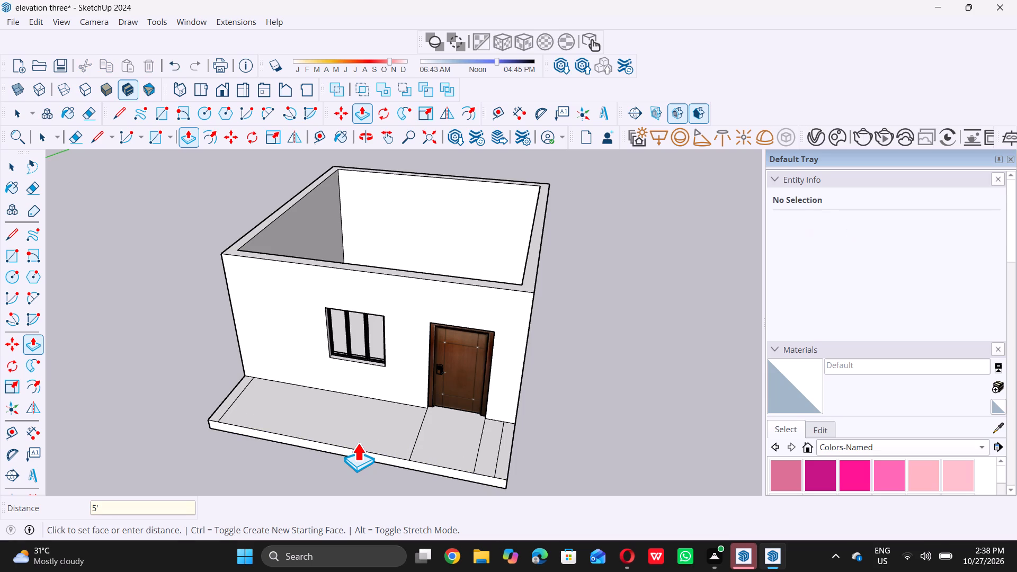
{"action": "key", "text": "space"}
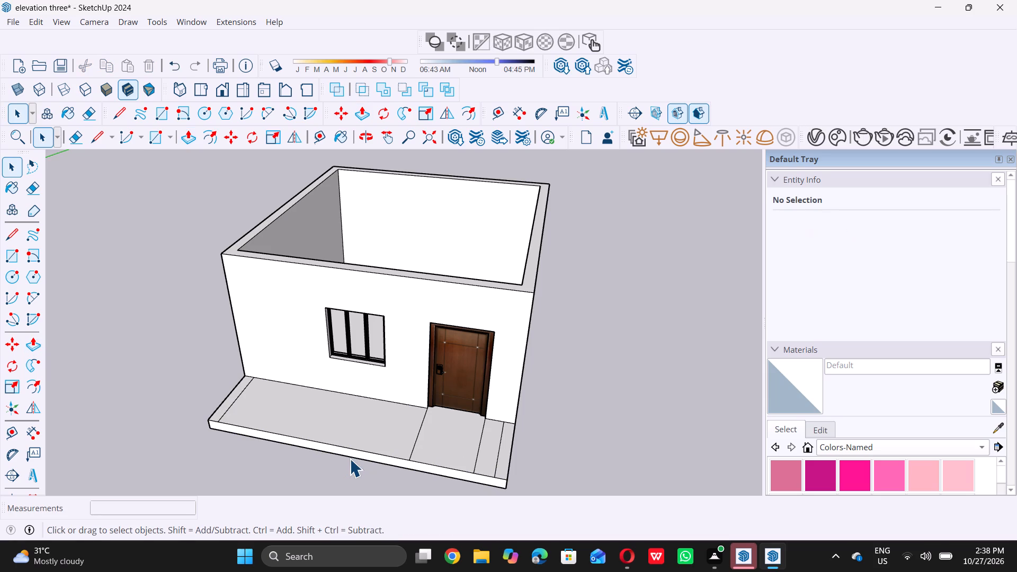
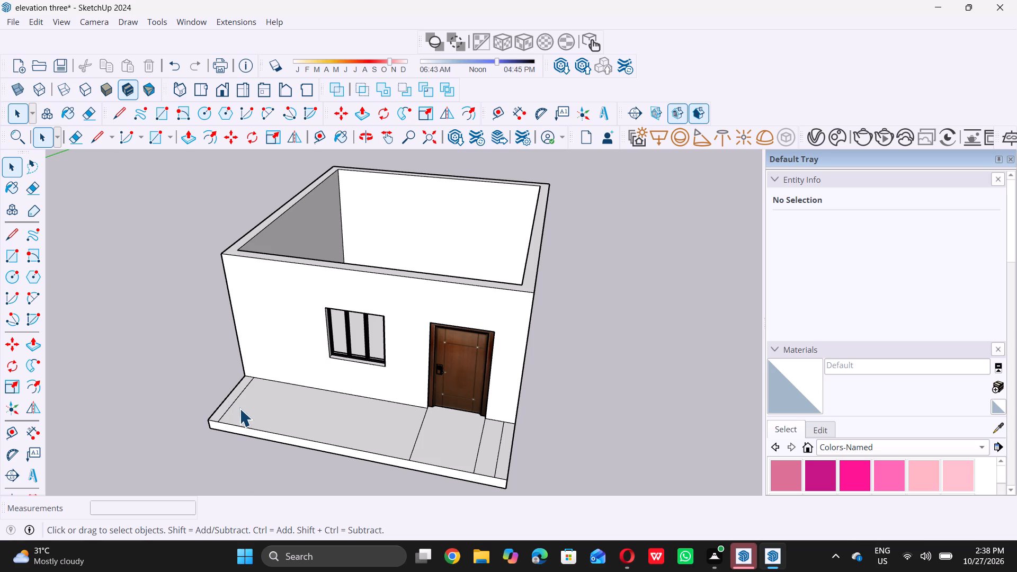
Erase the four leftover lines crossing the top face of the front slab, leaving one undivided surface.
{"action": "scroll", "coordinate": [247, 408], "scroll_direction": "up", "scroll_amount": 3}
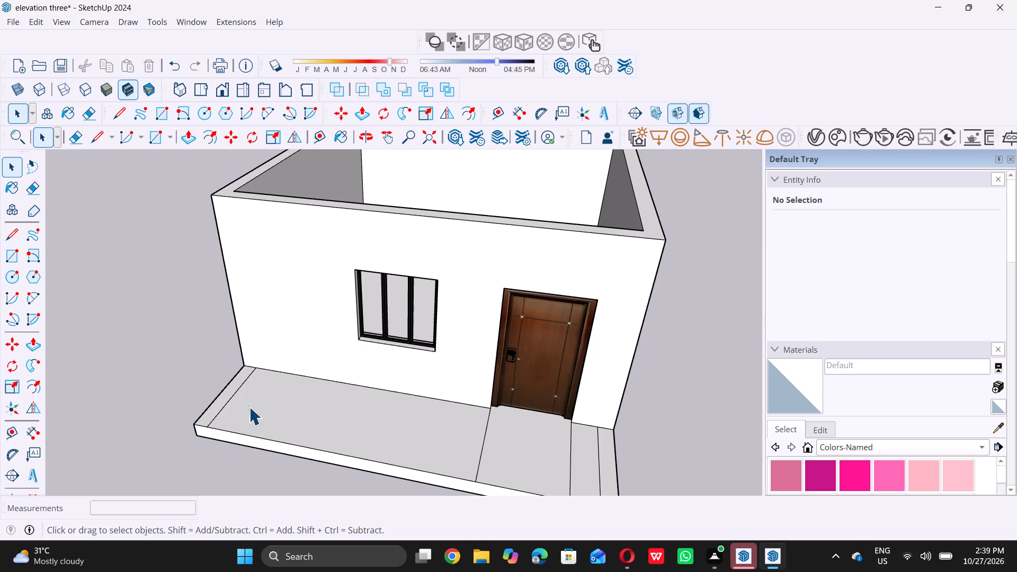
{"action": "scroll", "coordinate": [249, 407], "scroll_direction": "down", "scroll_amount": 3}
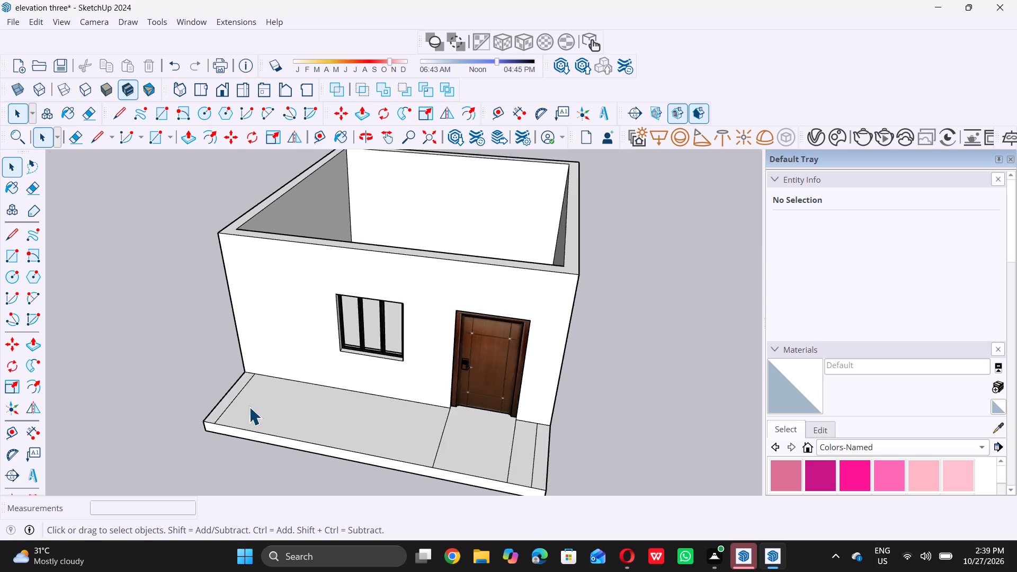
{"action": "scroll", "coordinate": [249, 407], "scroll_direction": "down", "scroll_amount": 6}
{"action": "scroll", "coordinate": [253, 362], "scroll_direction": "up", "scroll_amount": 6}
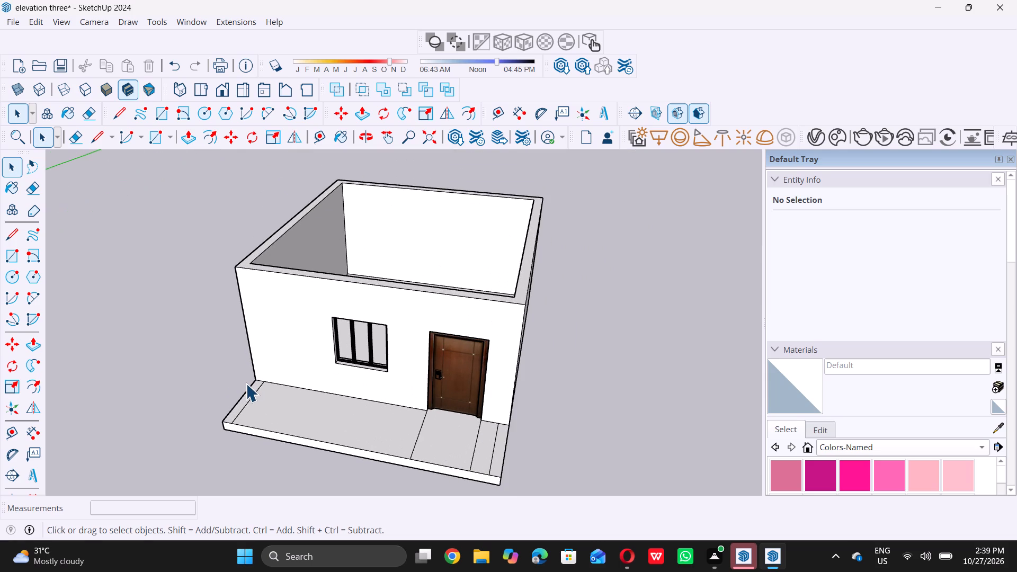
{"action": "key", "text": "e"}
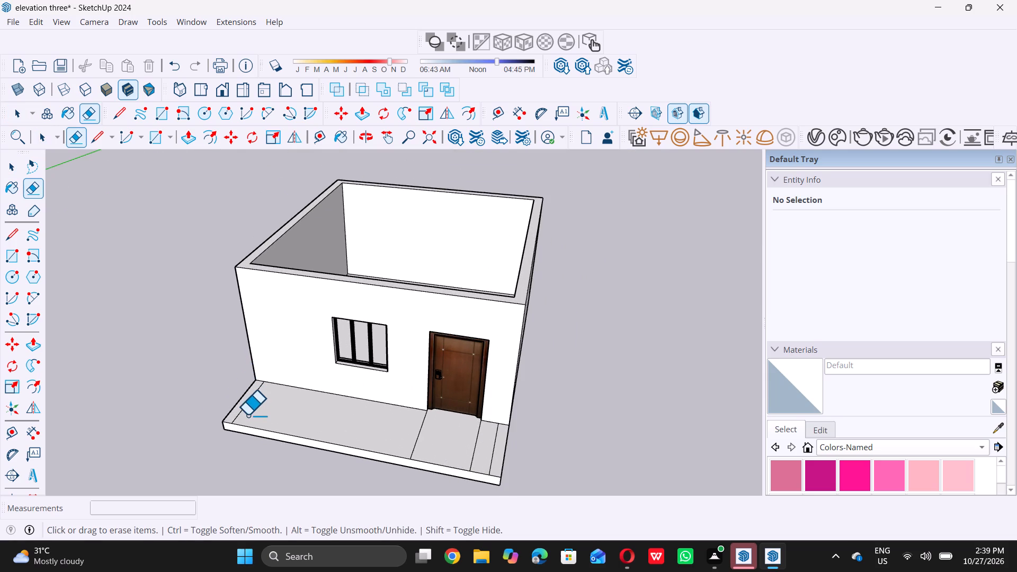
{"action": "scroll", "coordinate": [247, 414], "scroll_direction": "up", "scroll_amount": 7}
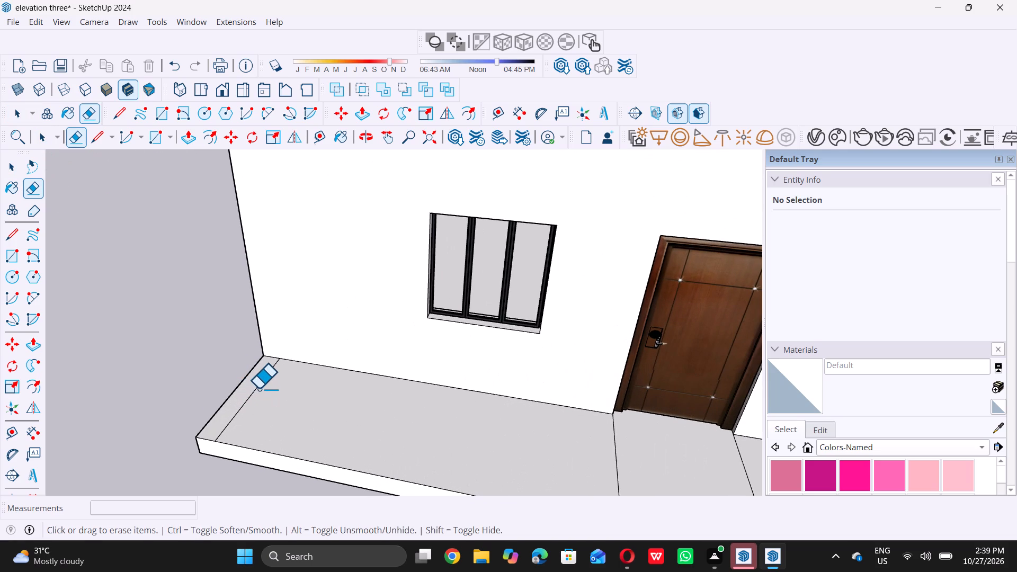
{"action": "double_click", "coordinate": [258, 383]}
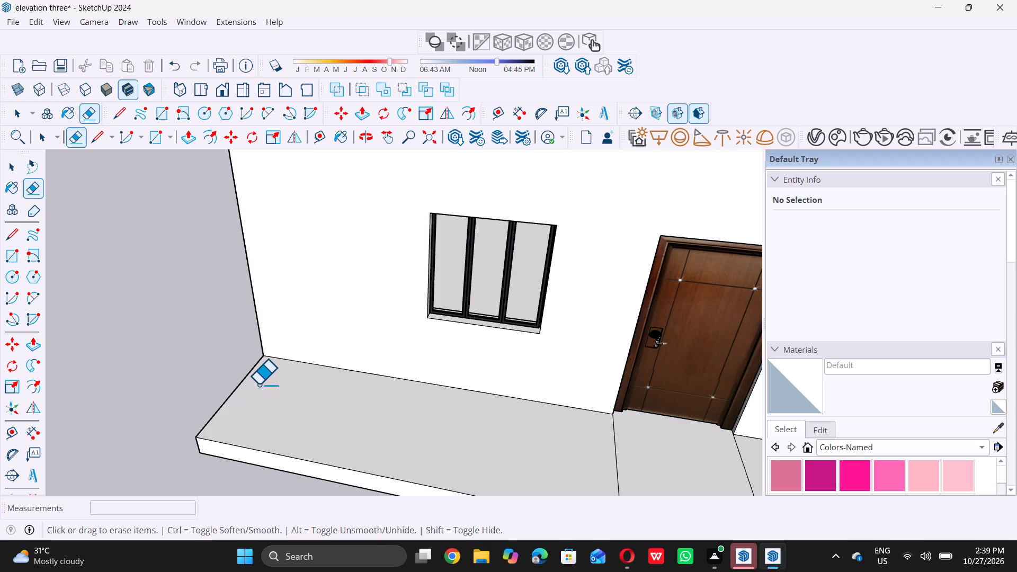
{"action": "scroll", "coordinate": [258, 384], "scroll_direction": "down", "scroll_amount": 8}
{"action": "scroll", "coordinate": [254, 339], "scroll_direction": "down", "scroll_amount": 4}
{"action": "scroll", "coordinate": [337, 396], "scroll_direction": "up", "scroll_amount": 6}
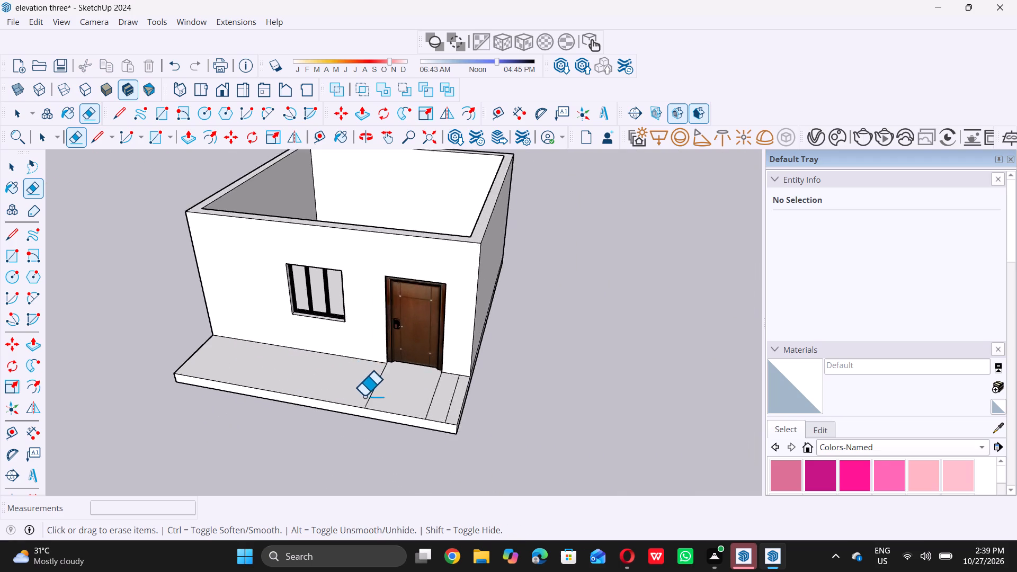
{"action": "scroll", "coordinate": [364, 396], "scroll_direction": "up", "scroll_amount": 7}
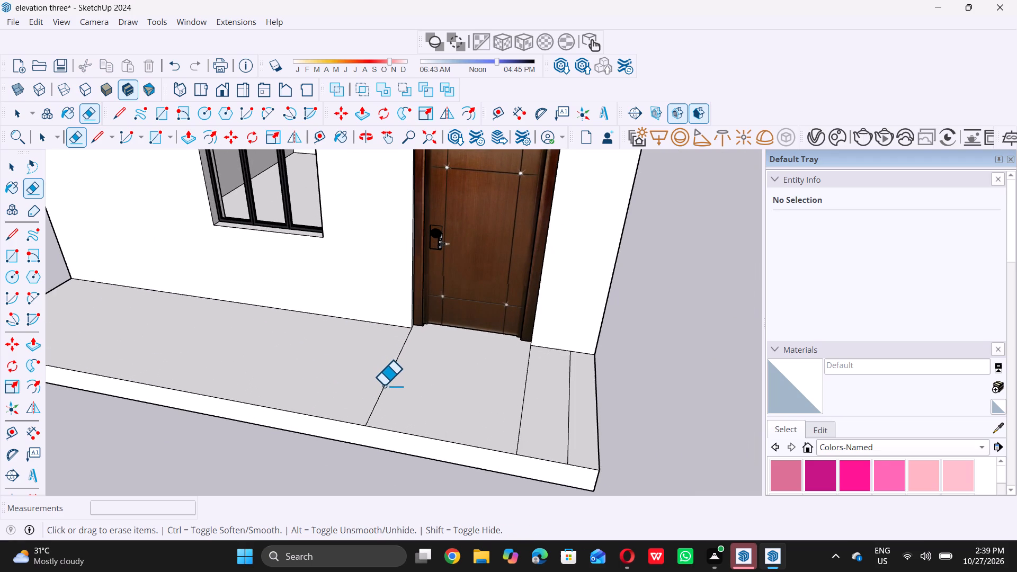
{"action": "left_click", "coordinate": [383, 383]}
{"action": "scroll", "coordinate": [372, 377], "scroll_direction": "down", "scroll_amount": 11}
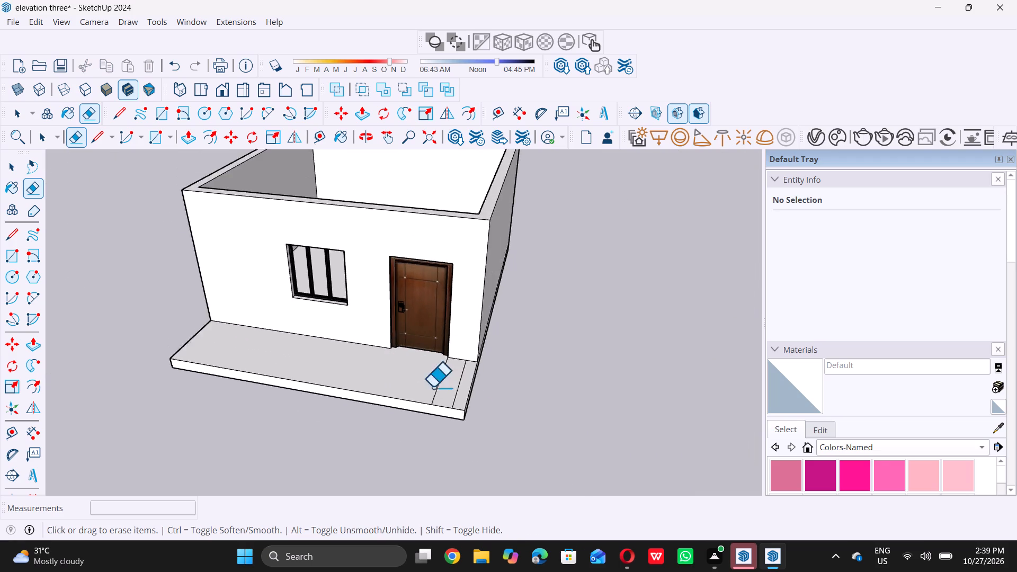
{"action": "scroll", "coordinate": [459, 396], "scroll_direction": "up", "scroll_amount": 9}
{"action": "scroll", "coordinate": [382, 366], "scroll_direction": "up", "scroll_amount": 8}
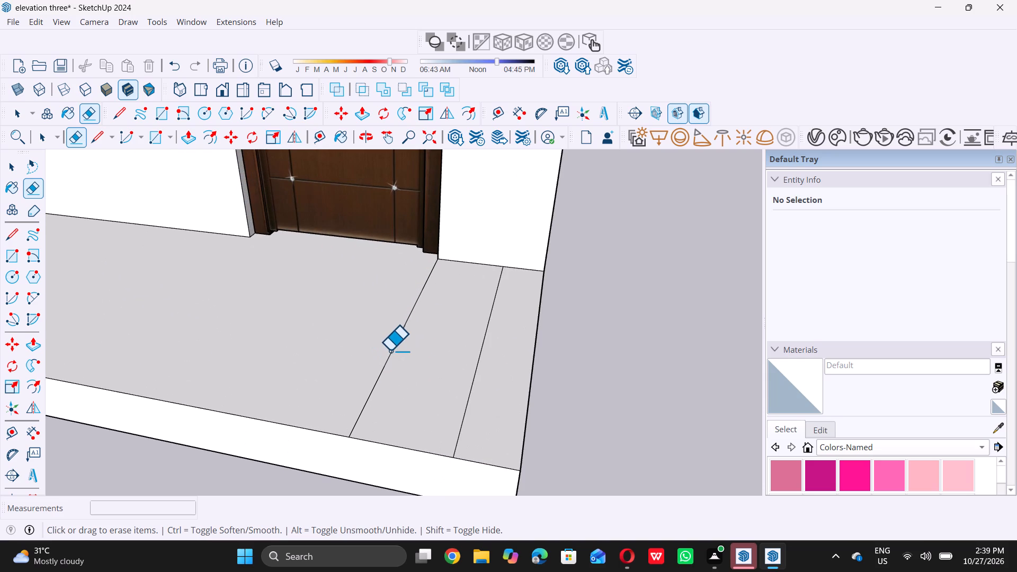
{"action": "left_click", "coordinate": [391, 350]}
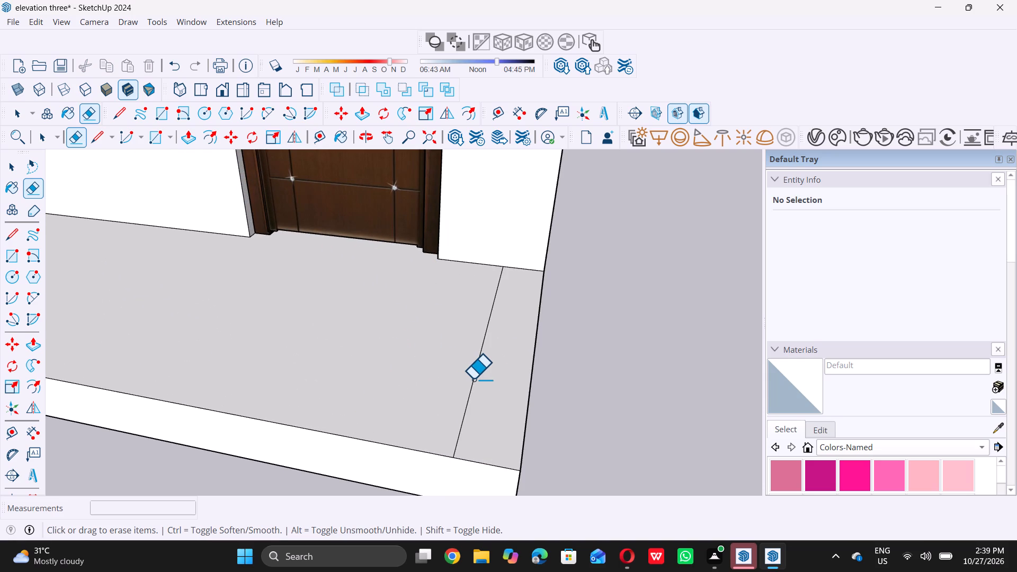
{"action": "left_click", "coordinate": [473, 379]}
{"action": "key", "text": "space"}
Examine the house front and its projecting slab from above and from near eye level.
{"action": "scroll", "coordinate": [460, 413], "scroll_direction": "down", "scroll_amount": 14}
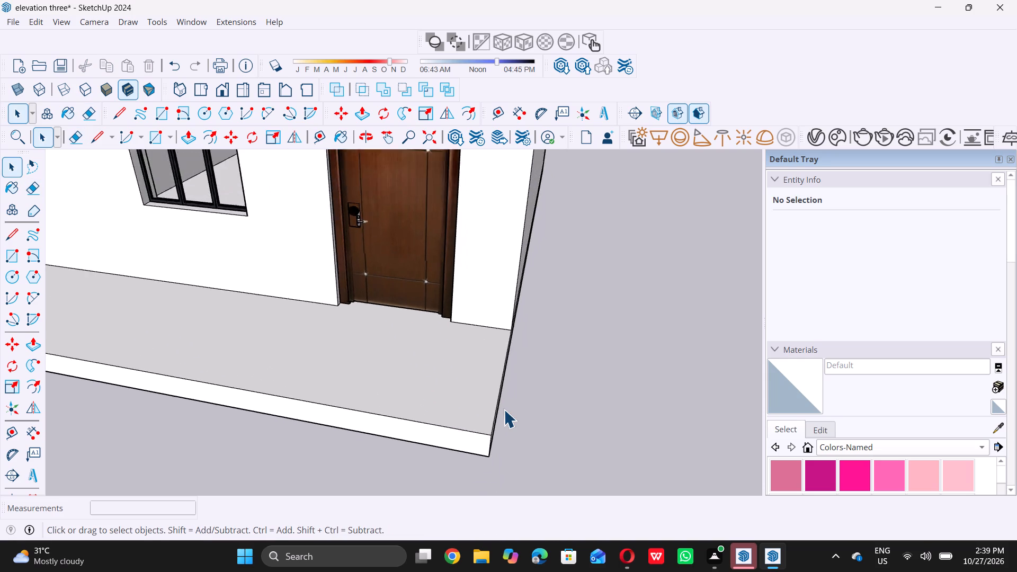
{"action": "scroll", "coordinate": [504, 409], "scroll_direction": "down", "scroll_amount": 16}
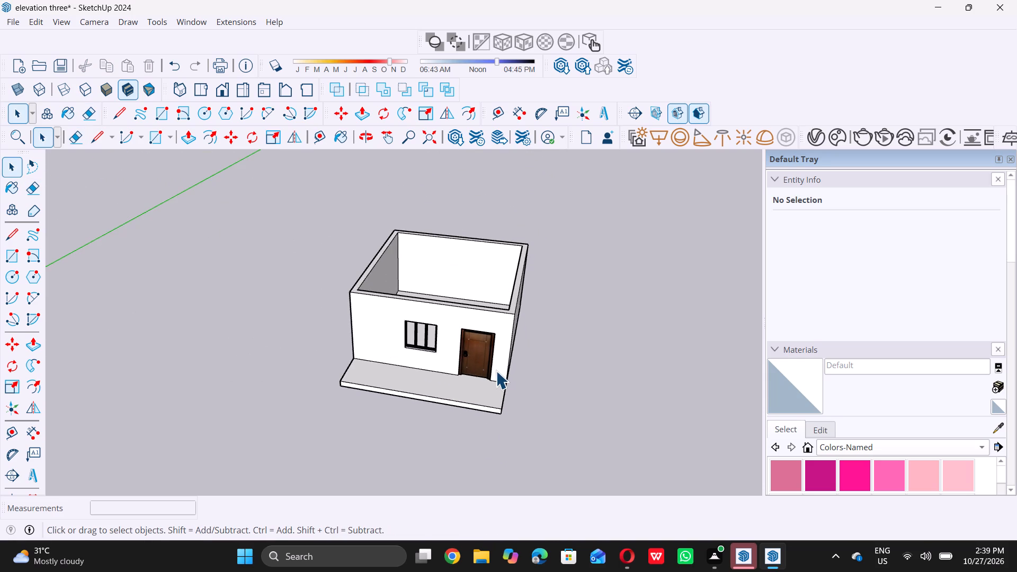
{"action": "scroll", "coordinate": [490, 365], "scroll_direction": "down", "scroll_amount": 4}
{"action": "middle_click_drag", "start_coordinate": [382, 341], "coordinate": [381, 303]}
{"action": "scroll", "coordinate": [399, 344], "scroll_direction": "up", "scroll_amount": 11}
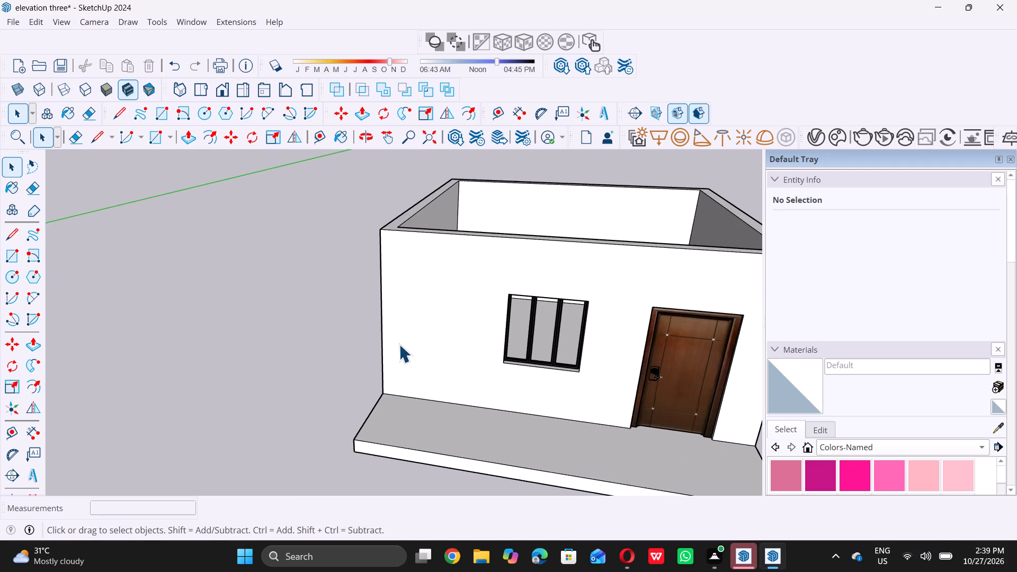
{"action": "scroll", "coordinate": [399, 344], "scroll_direction": "down", "scroll_amount": 2}
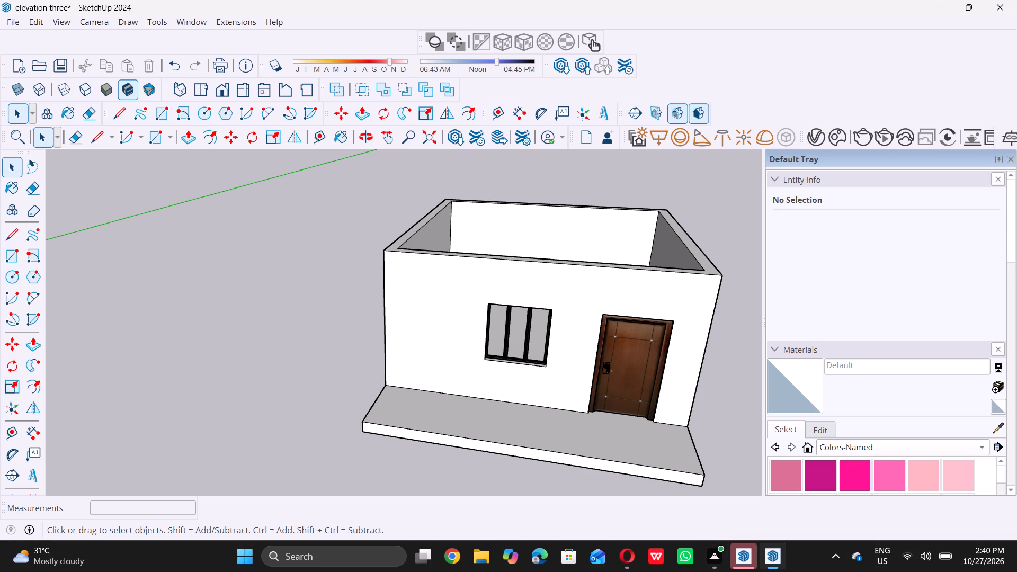
{"action": "scroll", "coordinate": [402, 310], "scroll_direction": "down", "scroll_amount": 9}
{"action": "middle_click_drag", "start_coordinate": [407, 350], "coordinate": [398, 330]}
{"action": "scroll", "coordinate": [442, 332], "scroll_direction": "up", "scroll_amount": 8}
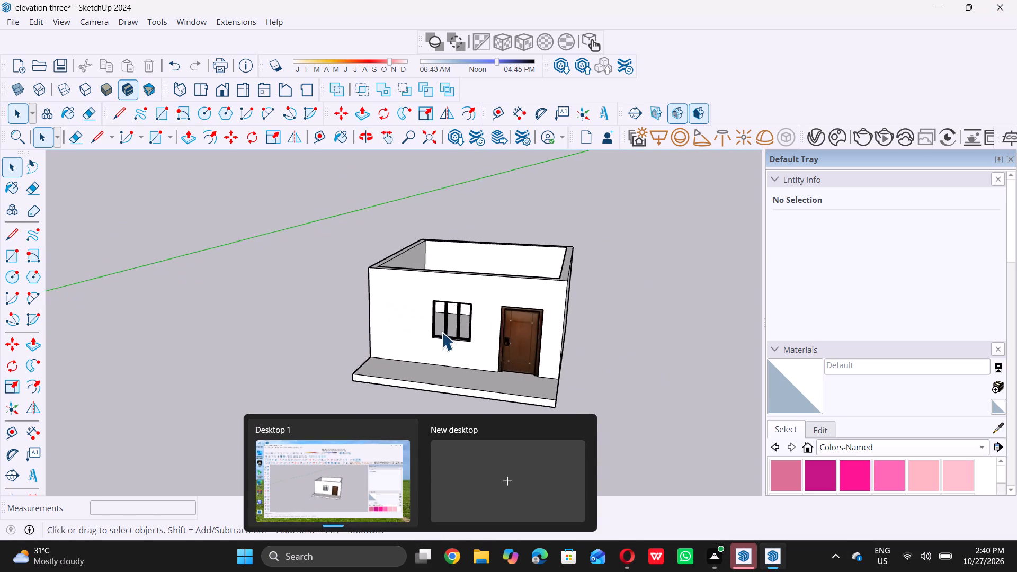
{"action": "scroll", "coordinate": [442, 332], "scroll_direction": "up", "scroll_amount": 2}
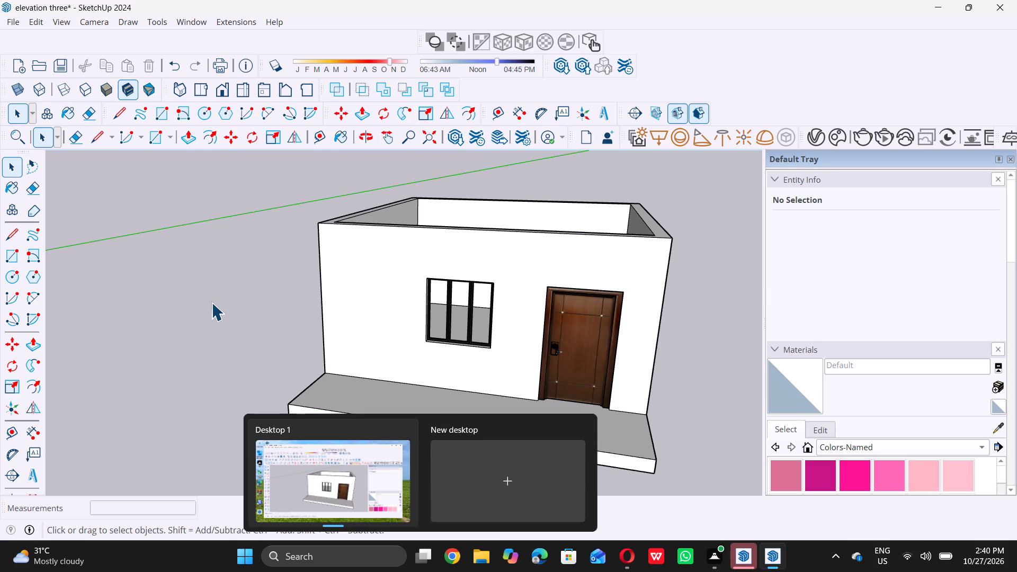
{"action": "left_click", "coordinate": [209, 302]}
{"action": "triple_click", "coordinate": [199, 285]}
{"action": "scroll", "coordinate": [579, 306], "scroll_direction": "down", "scroll_amount": 5}
{"action": "middle_click_drag", "start_coordinate": [483, 292], "coordinate": [437, 331]}
{"action": "scroll", "coordinate": [495, 346], "scroll_direction": "up", "scroll_amount": 6}
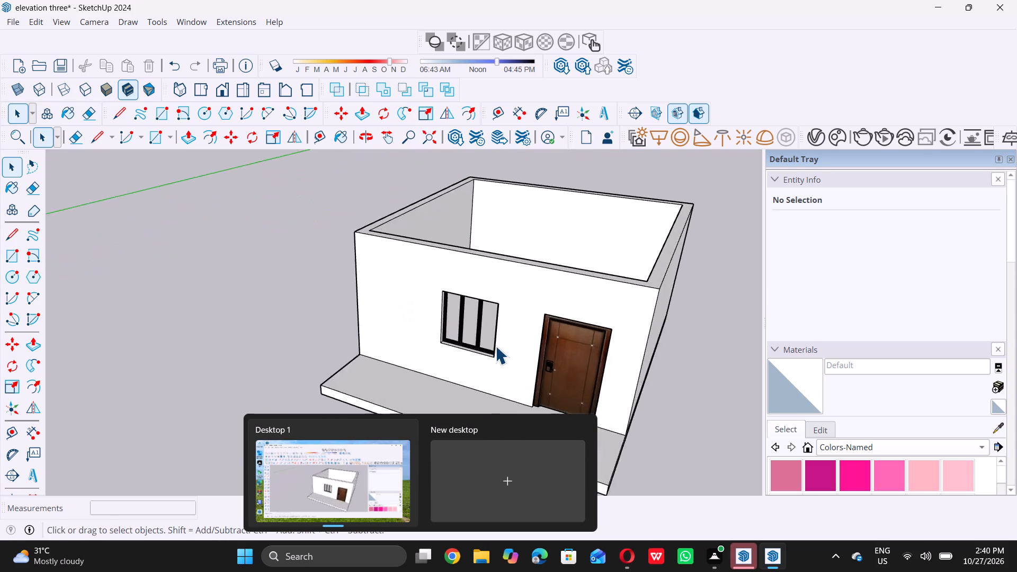
{"action": "scroll", "coordinate": [494, 345], "scroll_direction": "up", "scroll_amount": 3}
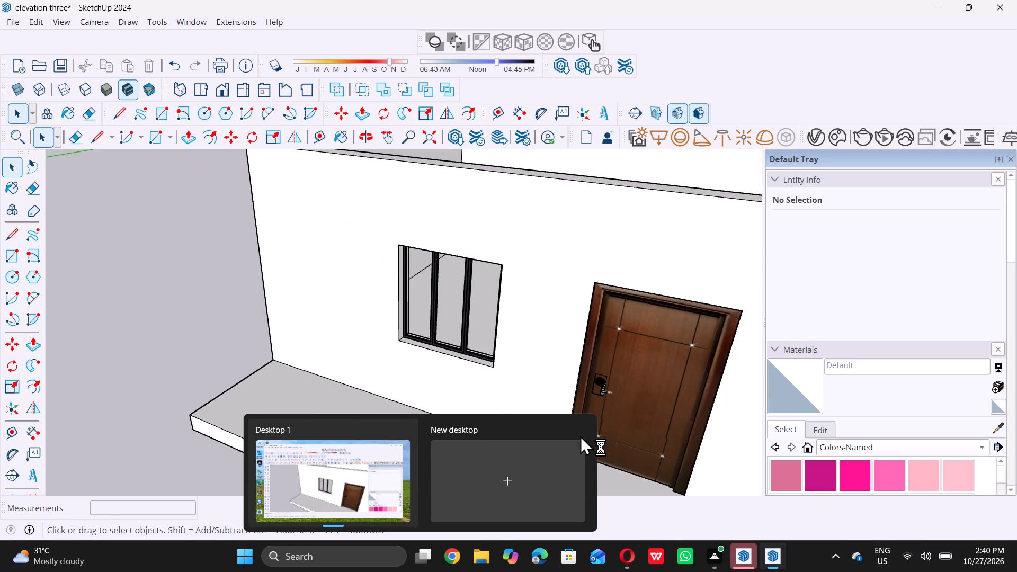
{"action": "triple_click", "coordinate": [144, 283]}
{"action": "scroll", "coordinate": [211, 326], "scroll_direction": "down", "scroll_amount": 6}
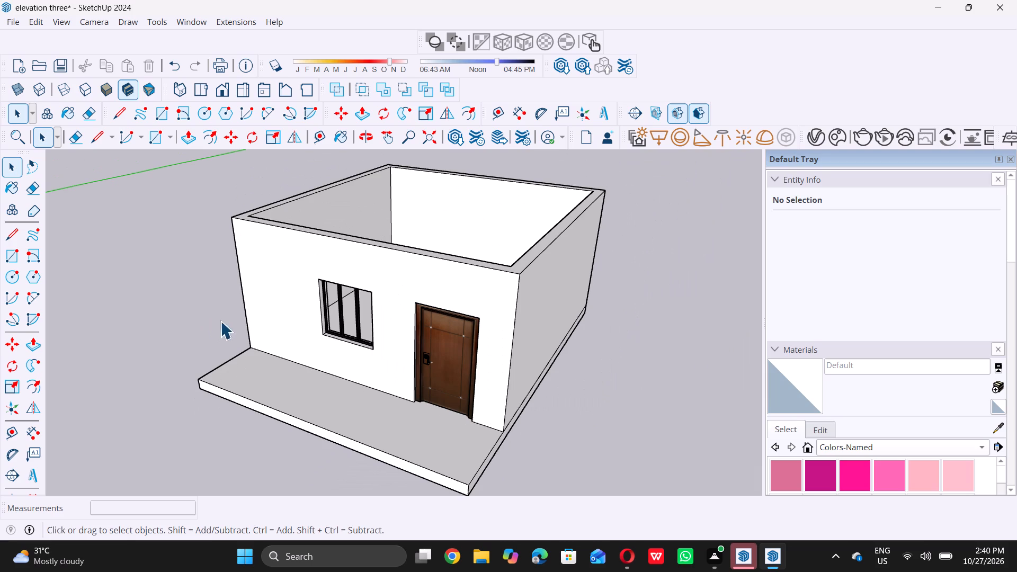
{"action": "middle_click_drag", "start_coordinate": [291, 317], "coordinate": [337, 229]}
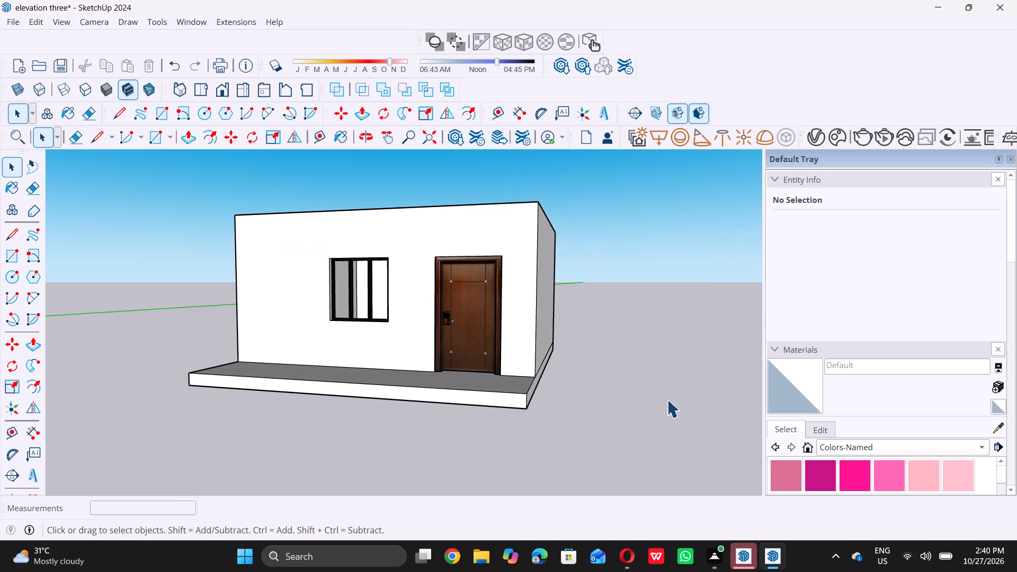
{"action": "right_click", "coordinate": [984, 571]}
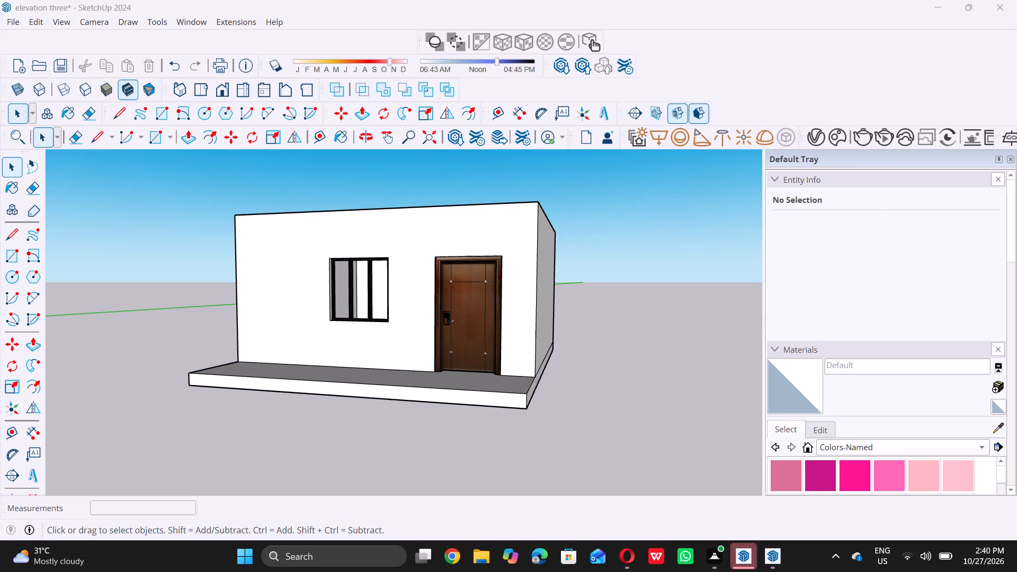
{"action": "scroll", "coordinate": [318, 322], "scroll_direction": "down", "scroll_amount": 4}
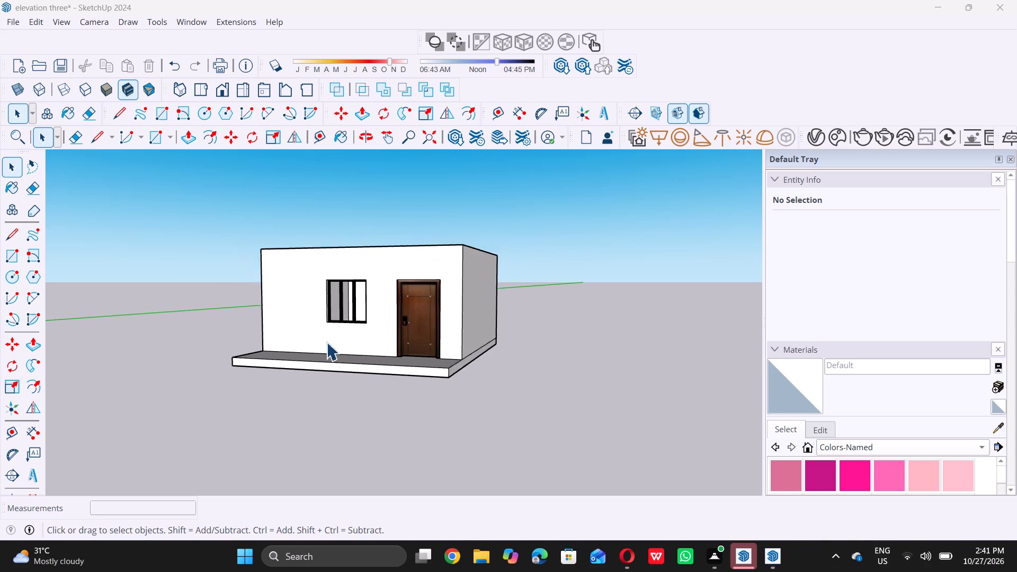
{"action": "scroll", "coordinate": [326, 342], "scroll_direction": "down", "scroll_amount": 1}
{"action": "middle_click_drag", "start_coordinate": [329, 353], "coordinate": [350, 355]}
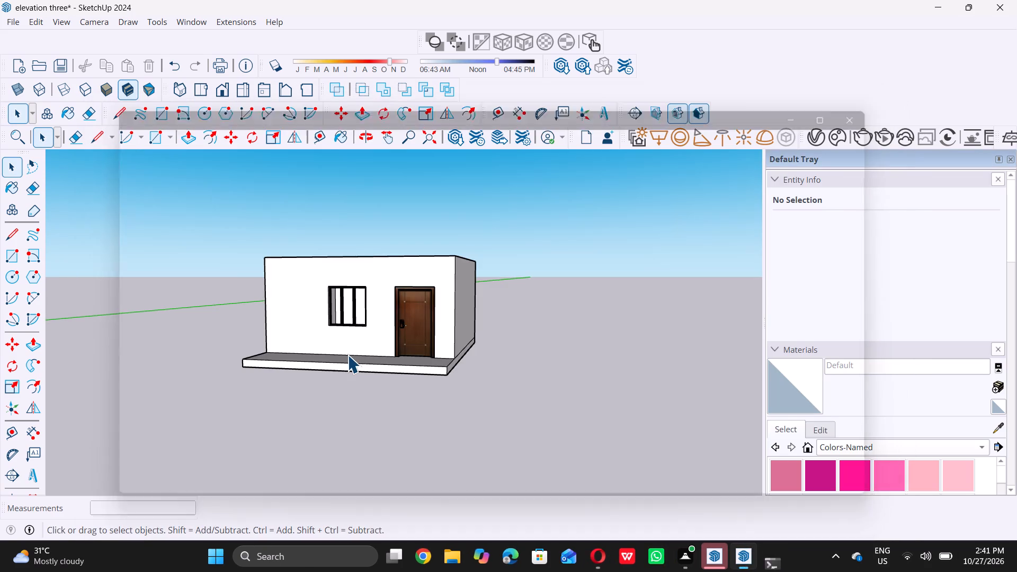
Place a Tape Measure guide on the slab's top face, 1' in from its short side edge nearest the door.
{"action": "scroll", "coordinate": [400, 349], "scroll_direction": "up", "scroll_amount": 1}
{"action": "middle_click_drag", "start_coordinate": [400, 349], "coordinate": [385, 399]}
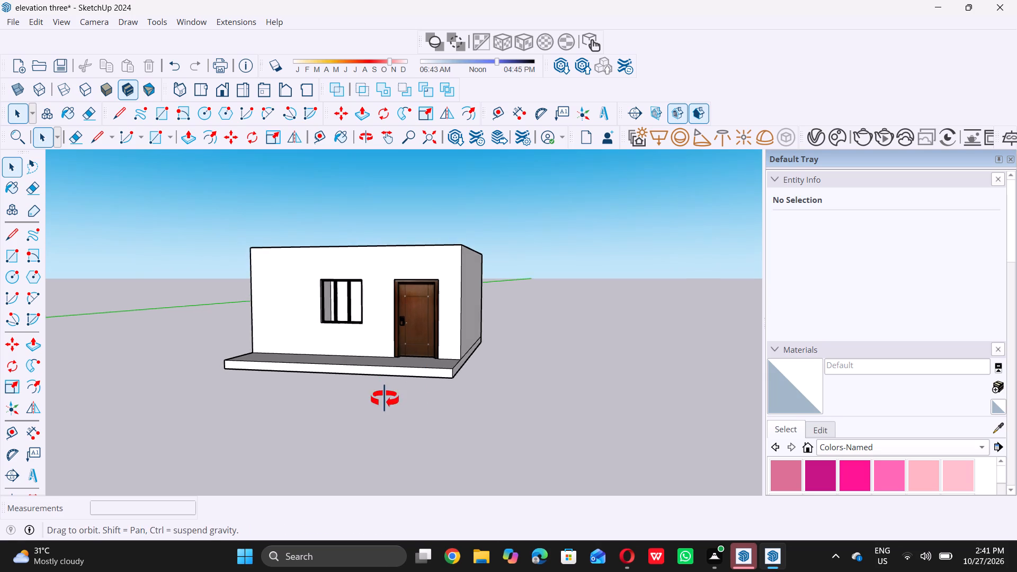
{"action": "middle_click_drag", "start_coordinate": [385, 399], "coordinate": [383, 446]}
{"action": "scroll", "coordinate": [391, 444], "scroll_direction": "up", "scroll_amount": 9}
{"action": "middle_click_drag", "start_coordinate": [437, 362], "coordinate": [439, 402]}
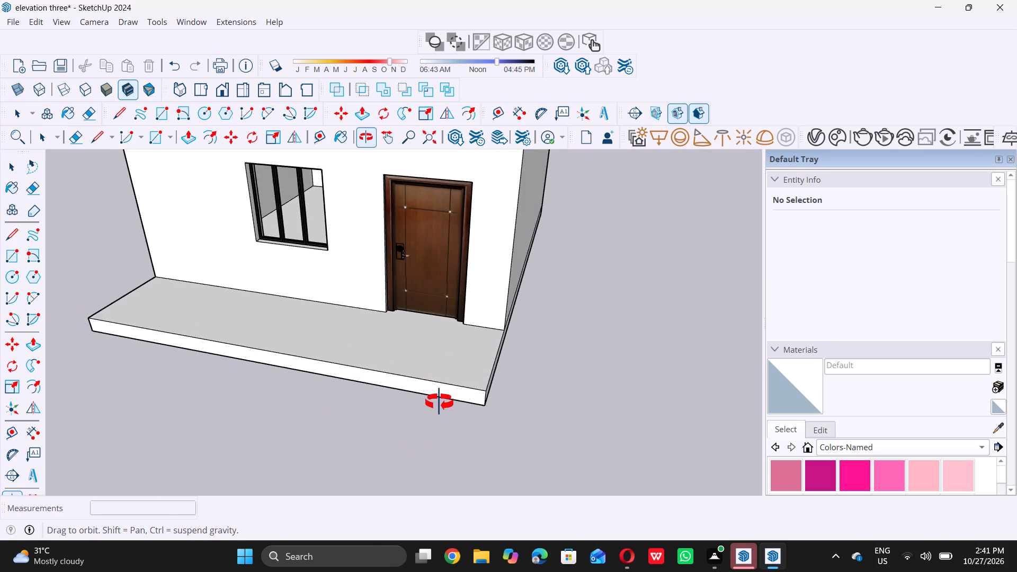
{"action": "middle_click_drag", "start_coordinate": [439, 402], "coordinate": [458, 441]}
{"action": "scroll", "coordinate": [458, 440], "scroll_direction": "up", "scroll_amount": 6}
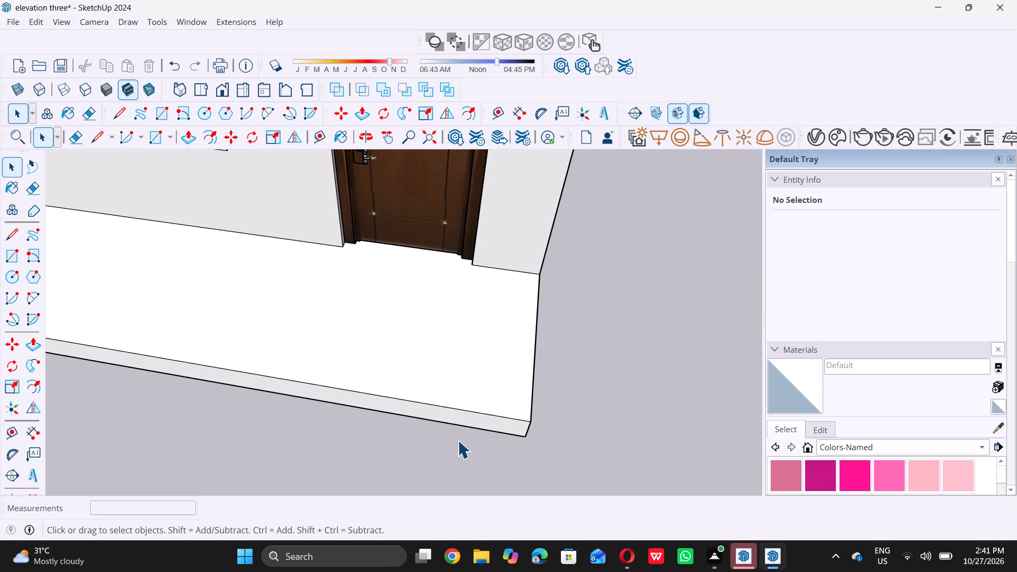
{"action": "key", "text": "t"}
{"action": "triple_click", "coordinate": [531, 386]}
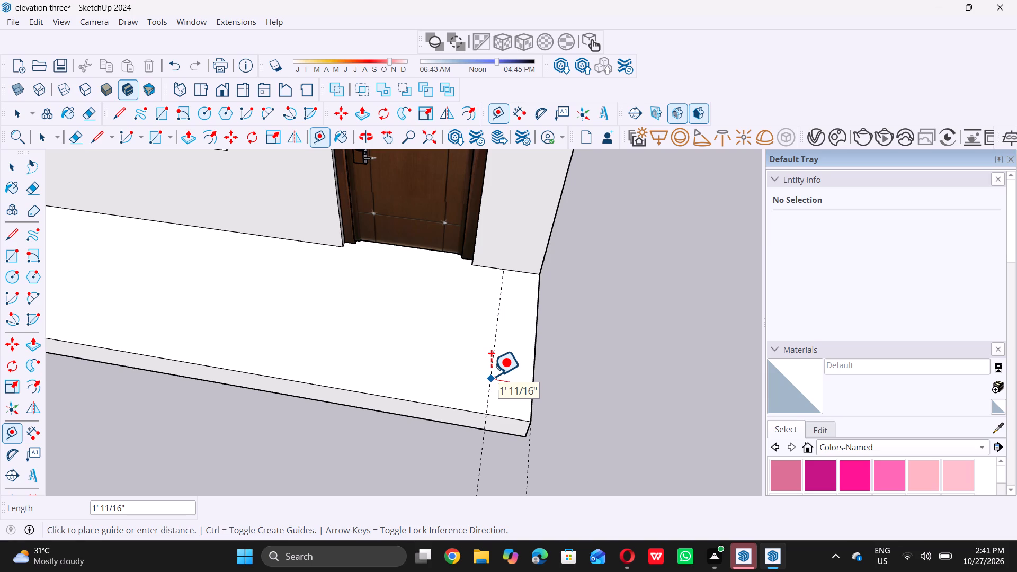
{"action": "type", "text": "1'"}
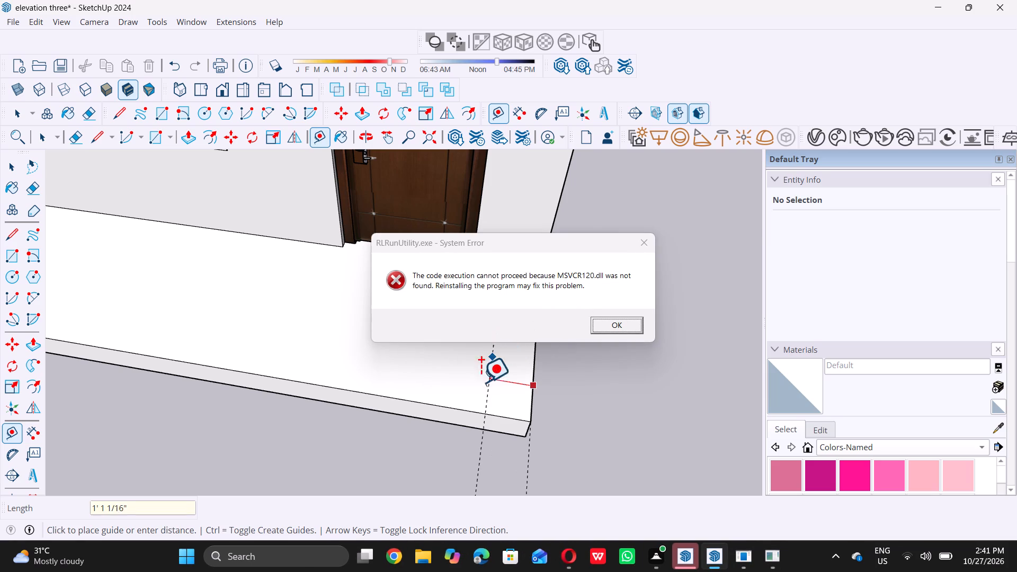
{"action": "key", "text": "1"}
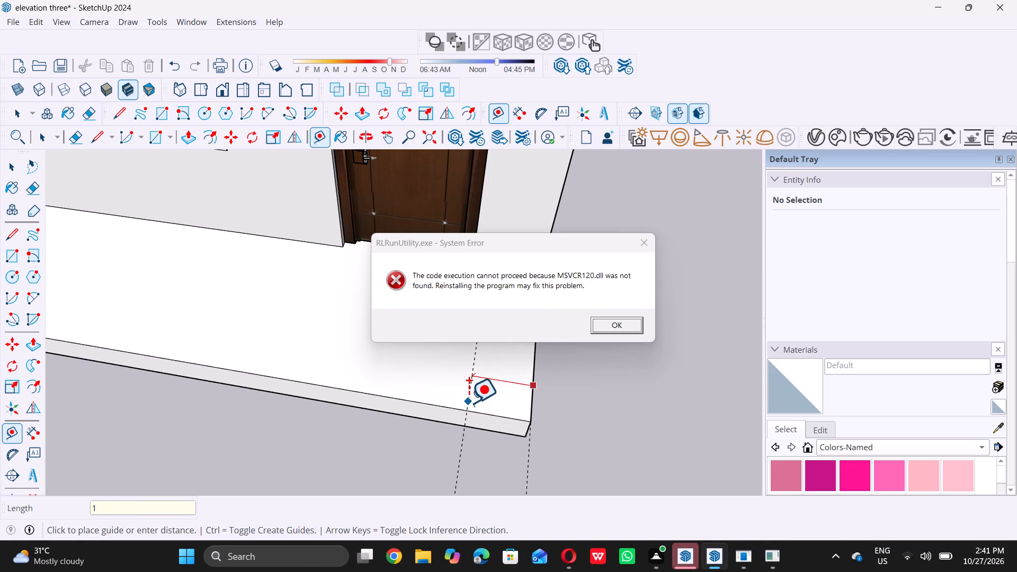
{"action": "key", "text": "apostrophe"}
{"action": "key", "text": "Return"}
{"action": "key", "text": "space"}
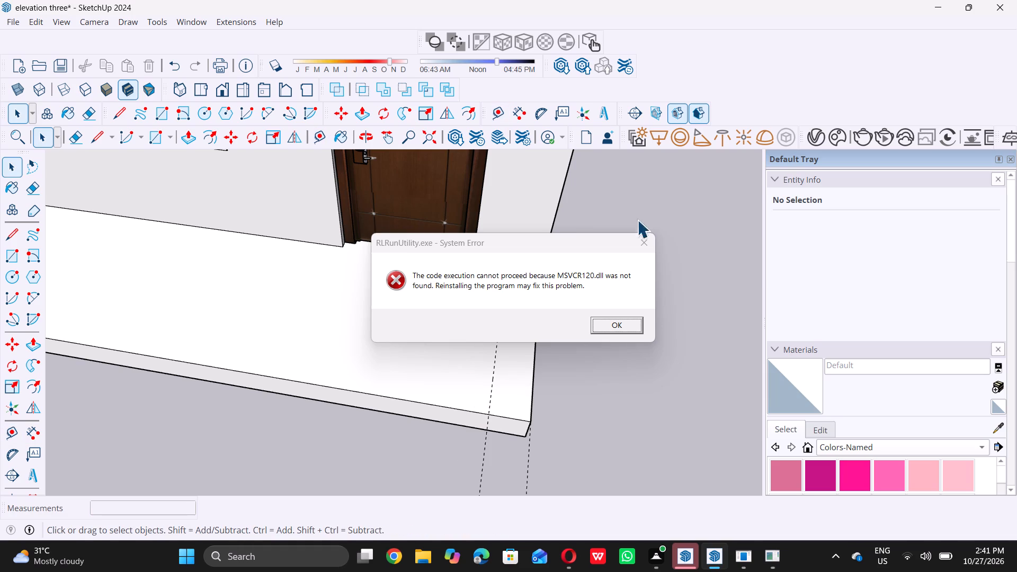
{"action": "double_click", "coordinate": [643, 244]}
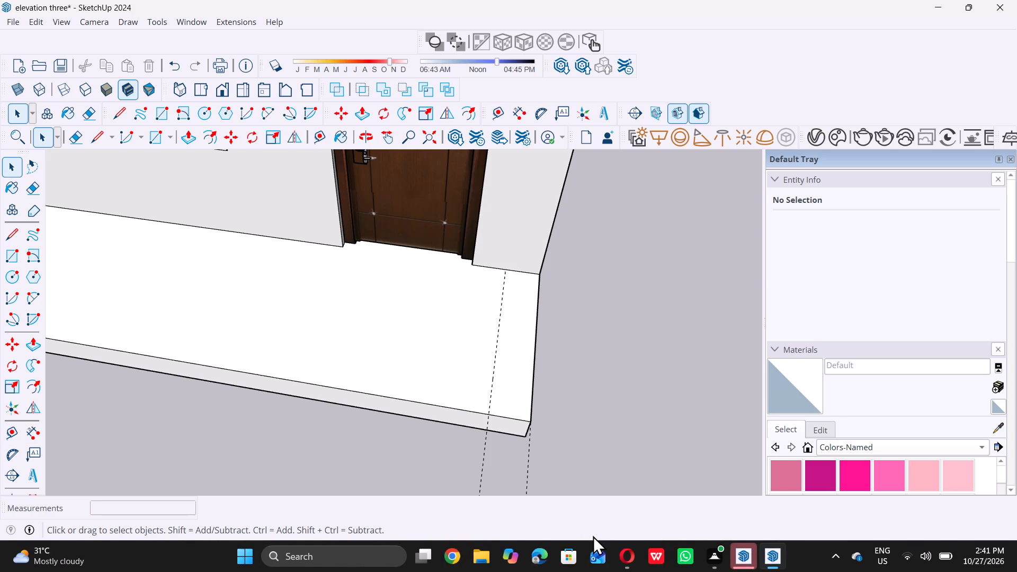
Place a Tape Measure guide on the slab's top face, 1' in from its long front edge.
{"action": "key", "text": "t"}
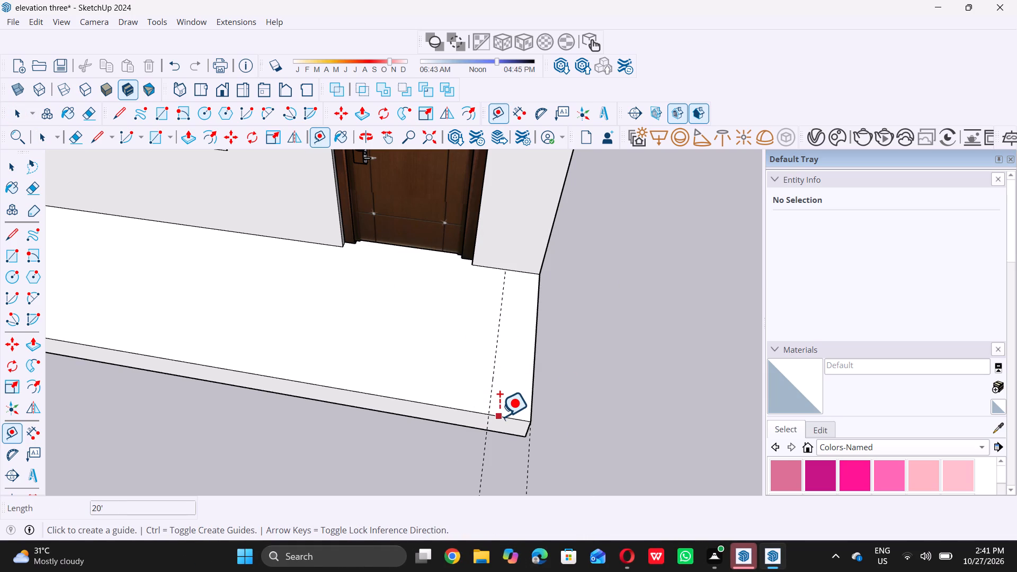
{"action": "left_click", "coordinate": [499, 417]}
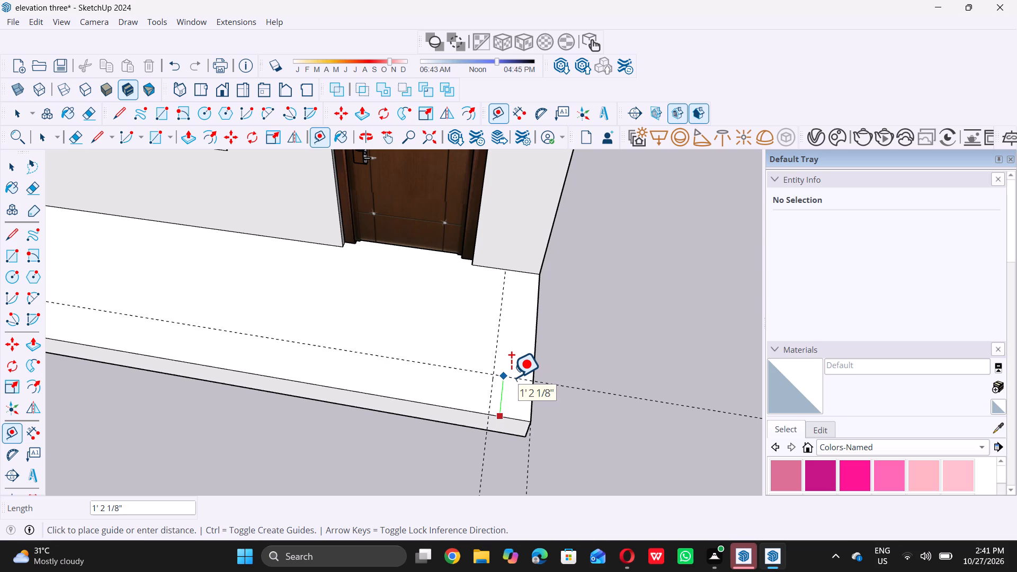
{"action": "type", "text": "1'"}
{"action": "key", "text": "Return"}
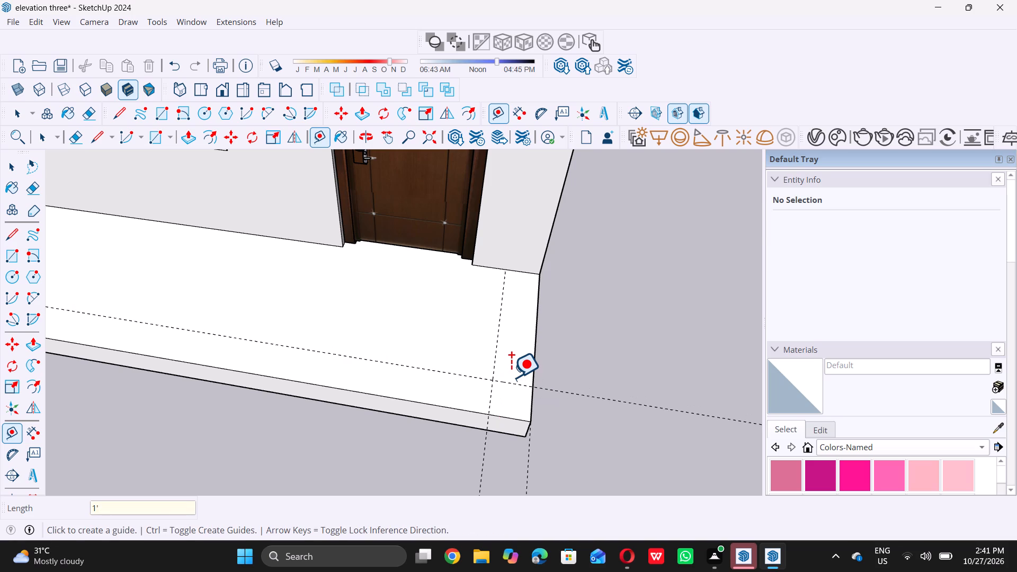
{"action": "key", "text": "space"}
Draw a 1' by 1' rectangle at the slab's front corner nearest the door, from the guide intersection to the outer corner.
{"action": "key", "text": "r"}
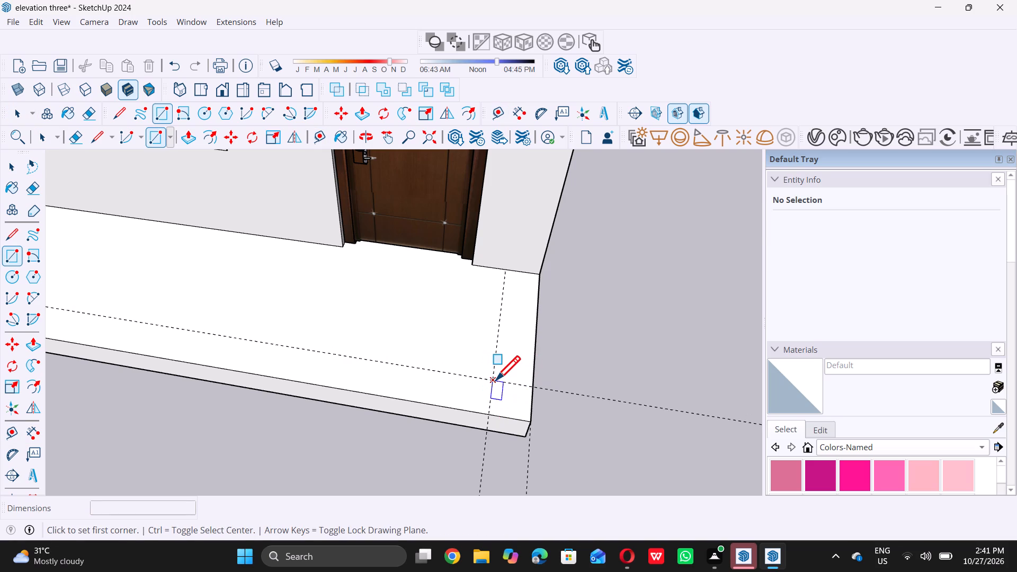
{"action": "left_click", "coordinate": [494, 378]}
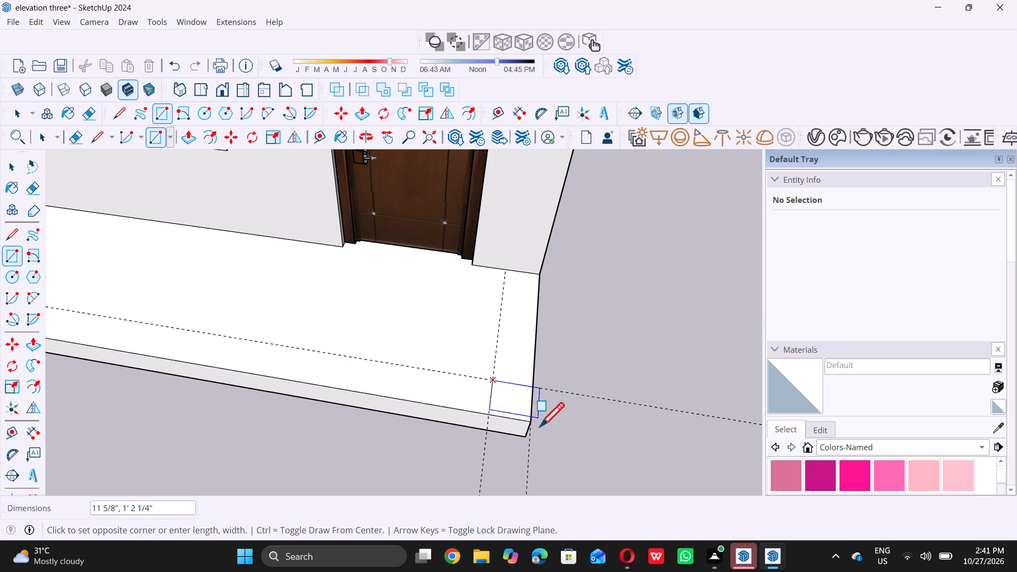
{"action": "triple_click", "coordinate": [528, 419]}
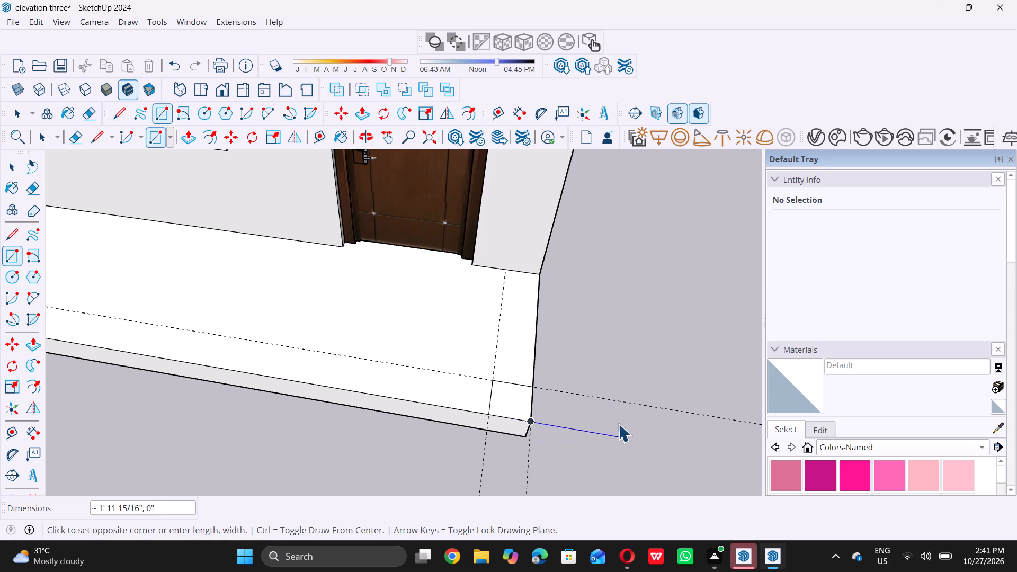
{"action": "key", "text": "space"}
Push/Pull the corner square on the slab upward 10' to form a column.
{"action": "key", "text": "p"}
{"action": "left_click", "coordinate": [514, 388]}
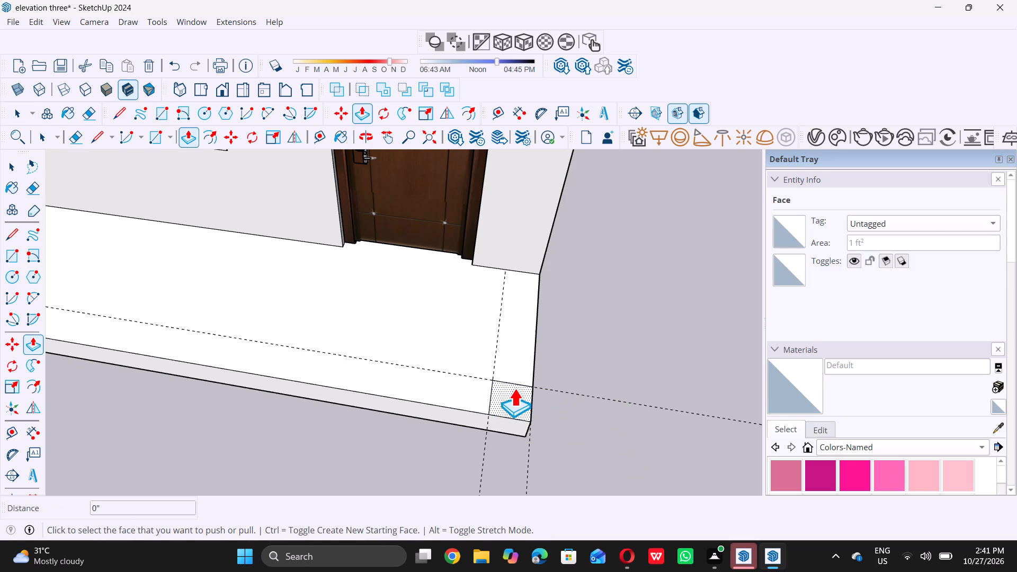
{"action": "scroll", "coordinate": [512, 388], "scroll_direction": "down", "scroll_amount": 6}
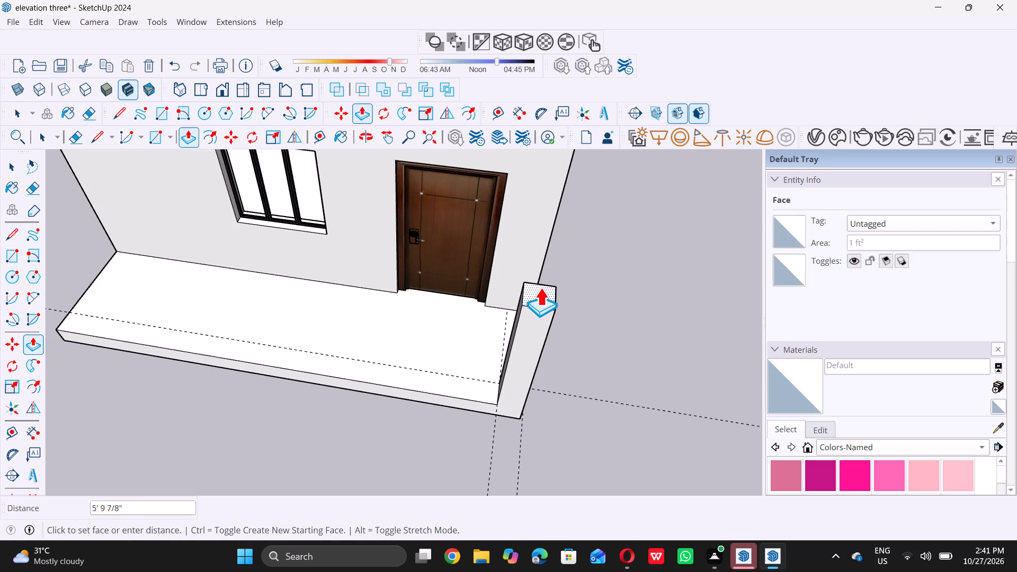
{"action": "key", "text": "1"}
{"action": "type", "text": "0'"}
{"action": "key", "text": "Return"}
{"action": "key", "text": "space"}
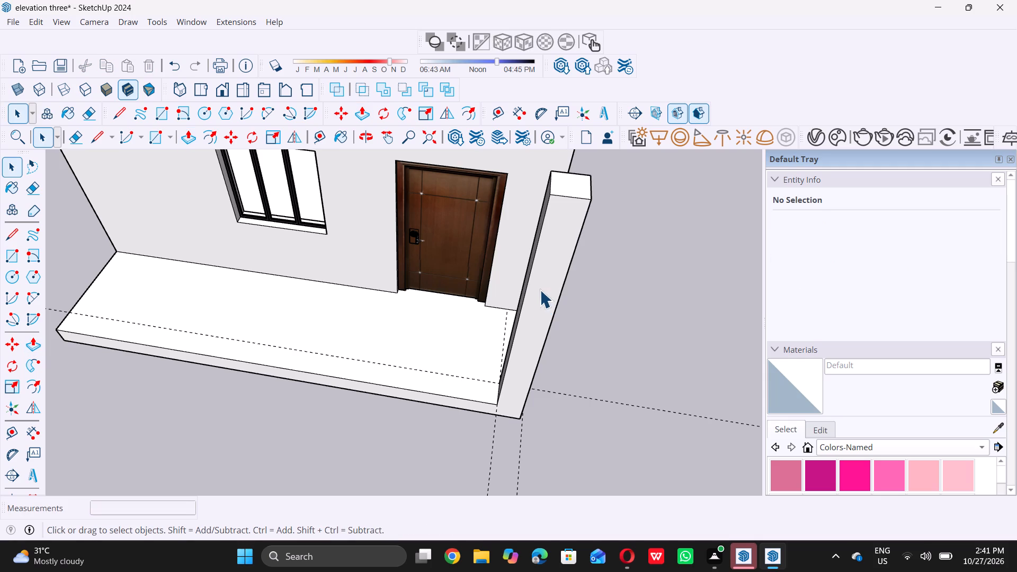
Delete all the construction guides from the model.
{"action": "scroll", "coordinate": [527, 428], "scroll_direction": "down", "scroll_amount": 7}
{"action": "scroll", "coordinate": [478, 433], "scroll_direction": "down", "scroll_amount": 2}
{"action": "middle_click_drag", "start_coordinate": [483, 309], "coordinate": [549, 161]}
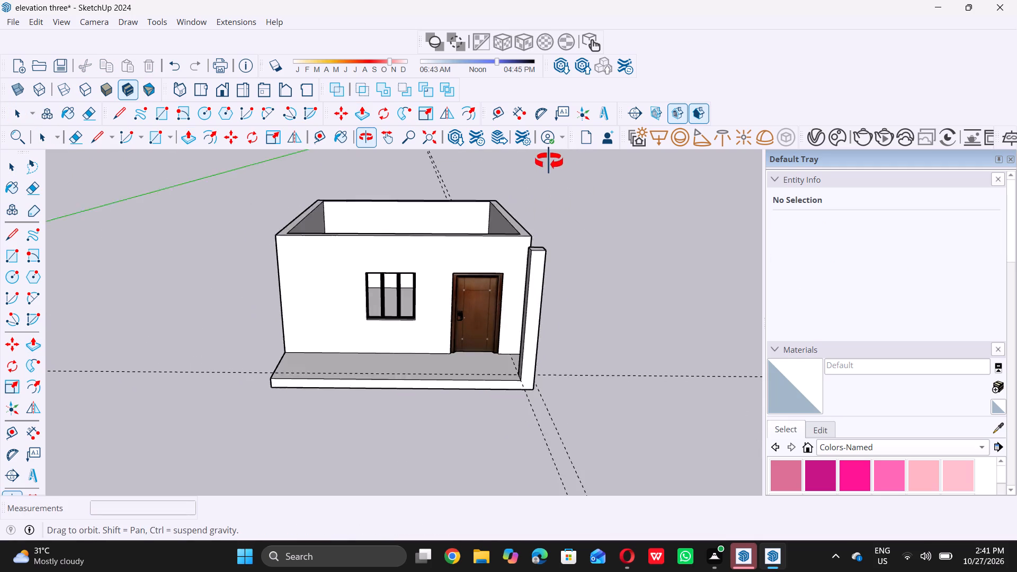
{"action": "middle_click_drag", "start_coordinate": [549, 161], "coordinate": [559, 164]}
{"action": "middle_click_drag", "start_coordinate": [527, 233], "coordinate": [466, 273]}
{"action": "scroll", "coordinate": [527, 233], "scroll_direction": "down", "scroll_amount": 1}
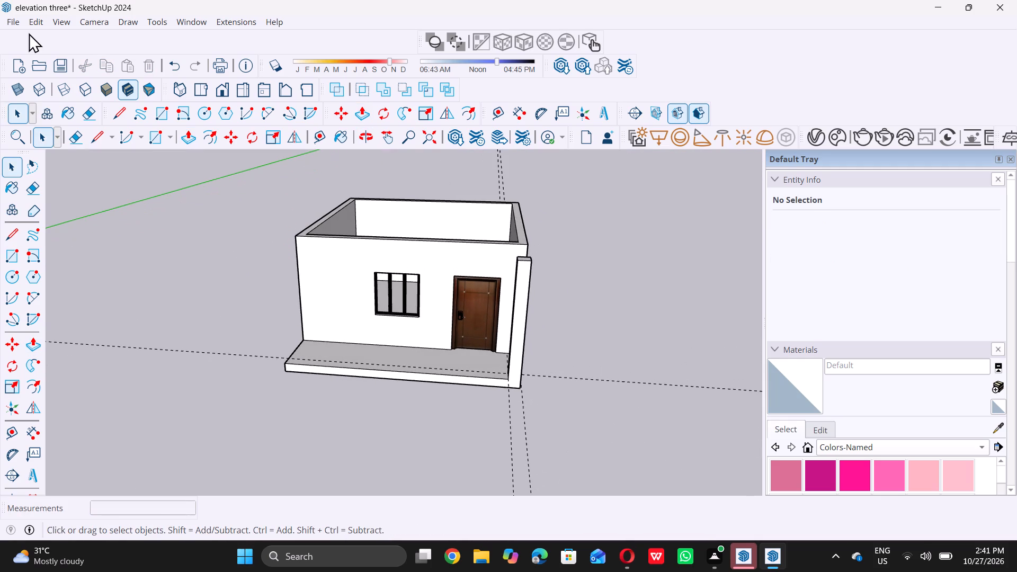
{"action": "triple_click", "coordinate": [29, 22]}
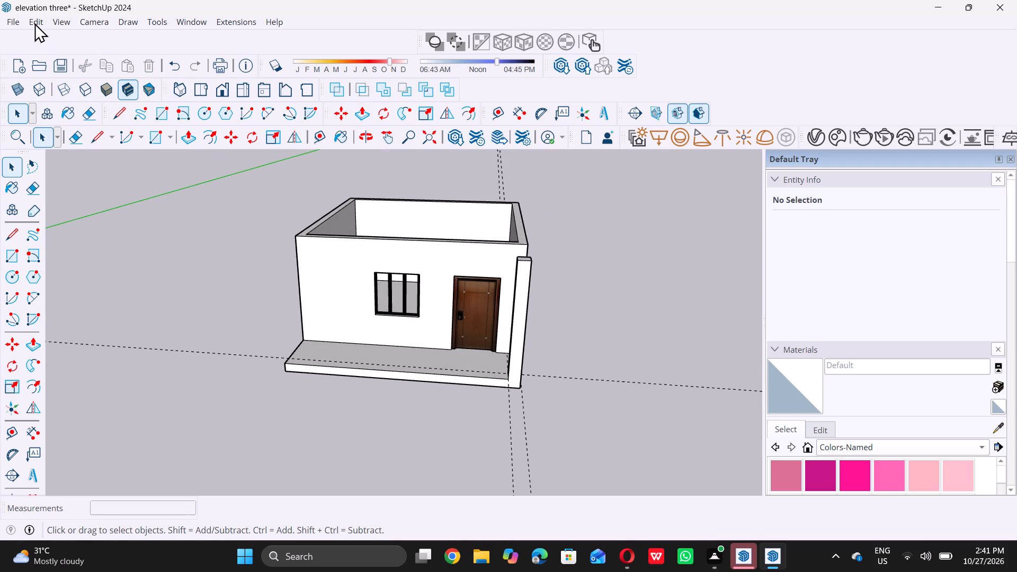
{"action": "left_click", "coordinate": [34, 23]}
{"action": "double_click", "coordinate": [75, 160]}
Examine the house front and the new corner column from eye level, from above and from the side.
{"action": "scroll", "coordinate": [87, 167], "scroll_direction": "down", "scroll_amount": 2}
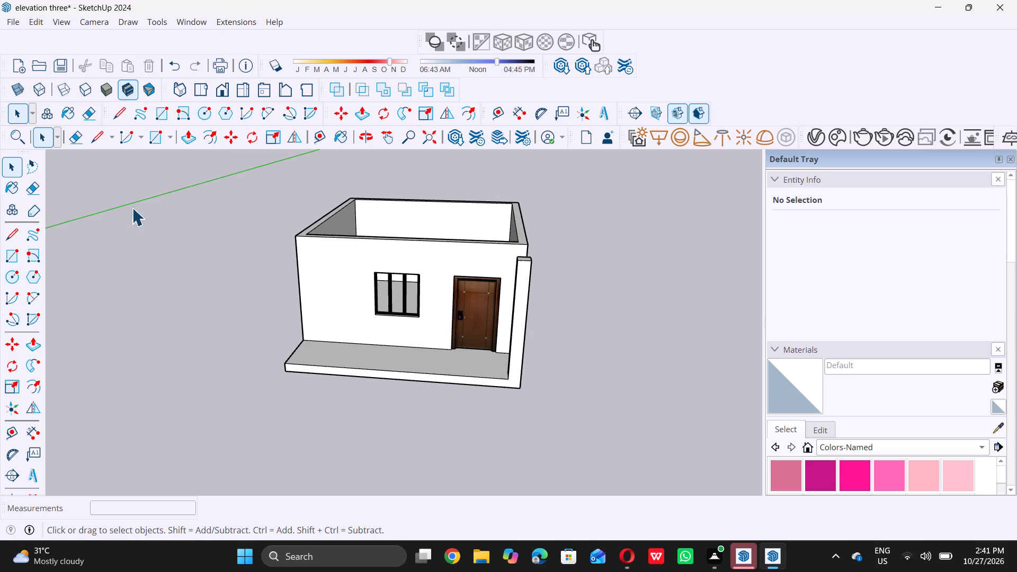
{"action": "scroll", "coordinate": [132, 208], "scroll_direction": "down", "scroll_amount": 4}
{"action": "middle_click_drag", "start_coordinate": [229, 331], "coordinate": [281, 280]}
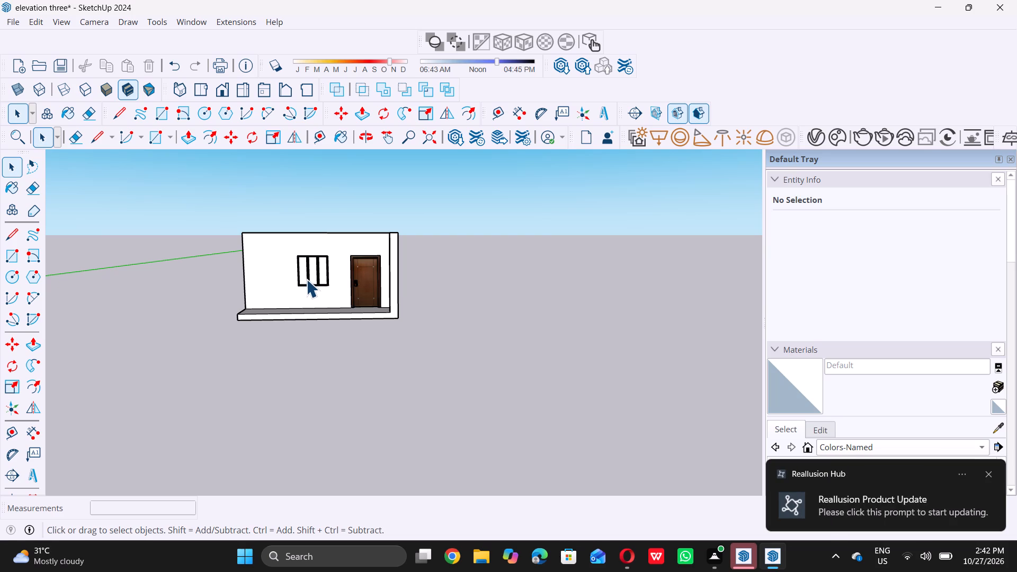
{"action": "scroll", "coordinate": [309, 281], "scroll_direction": "down", "scroll_amount": 4}
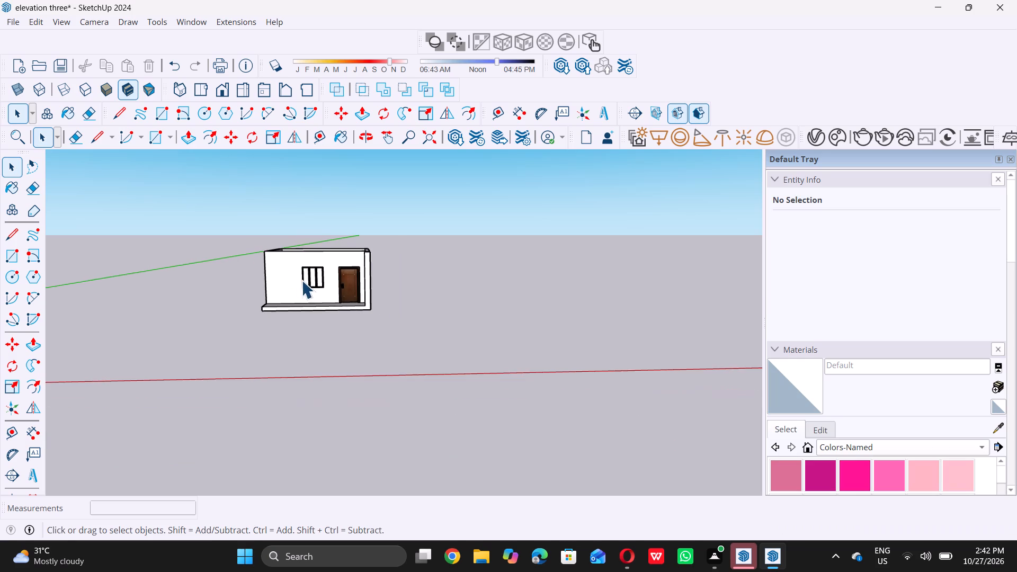
{"action": "middle_click_drag", "start_coordinate": [301, 280], "coordinate": [291, 334]}
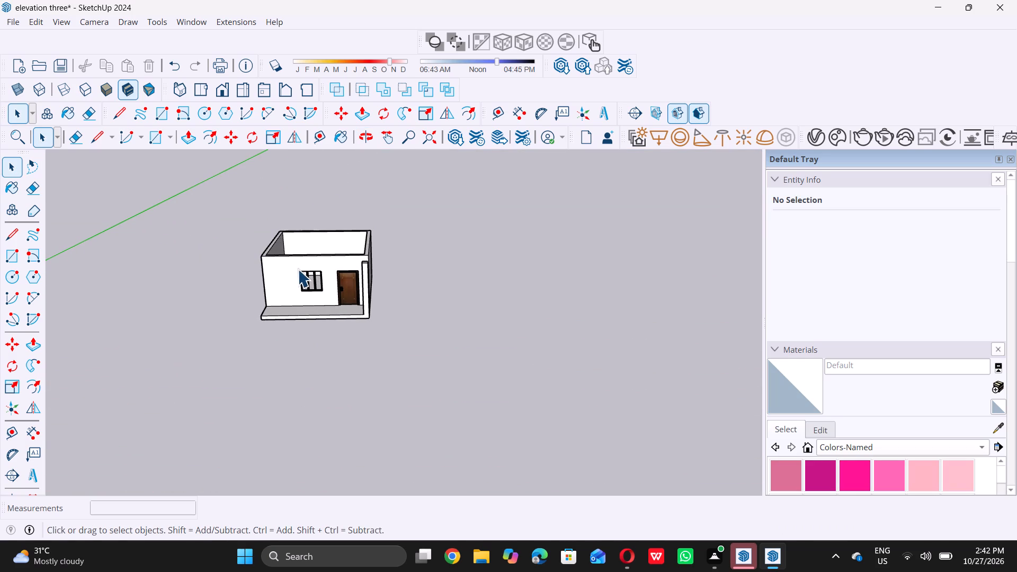
{"action": "scroll", "coordinate": [313, 307], "scroll_direction": "down", "scroll_amount": 4}
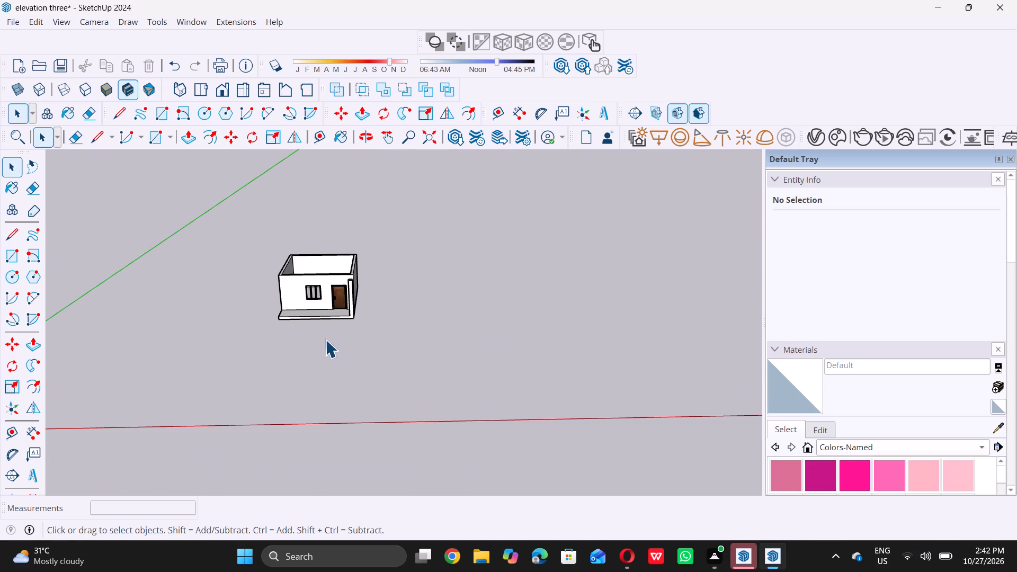
{"action": "middle_click_drag", "start_coordinate": [303, 281], "coordinate": [385, 297]}
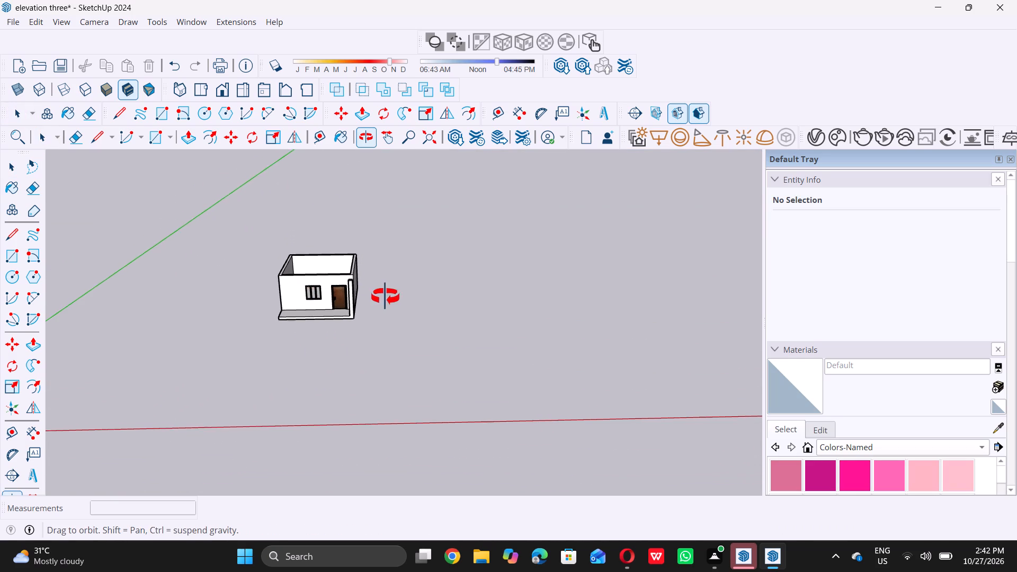
{"action": "middle_click_drag", "start_coordinate": [385, 297], "coordinate": [392, 297]}
{"action": "middle_click_drag", "start_coordinate": [346, 297], "coordinate": [382, 289]}
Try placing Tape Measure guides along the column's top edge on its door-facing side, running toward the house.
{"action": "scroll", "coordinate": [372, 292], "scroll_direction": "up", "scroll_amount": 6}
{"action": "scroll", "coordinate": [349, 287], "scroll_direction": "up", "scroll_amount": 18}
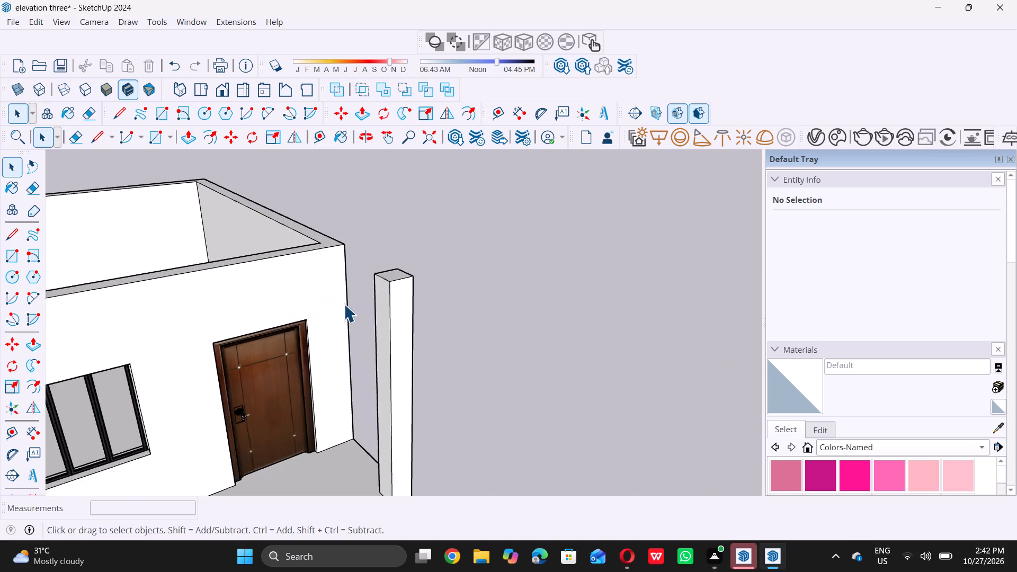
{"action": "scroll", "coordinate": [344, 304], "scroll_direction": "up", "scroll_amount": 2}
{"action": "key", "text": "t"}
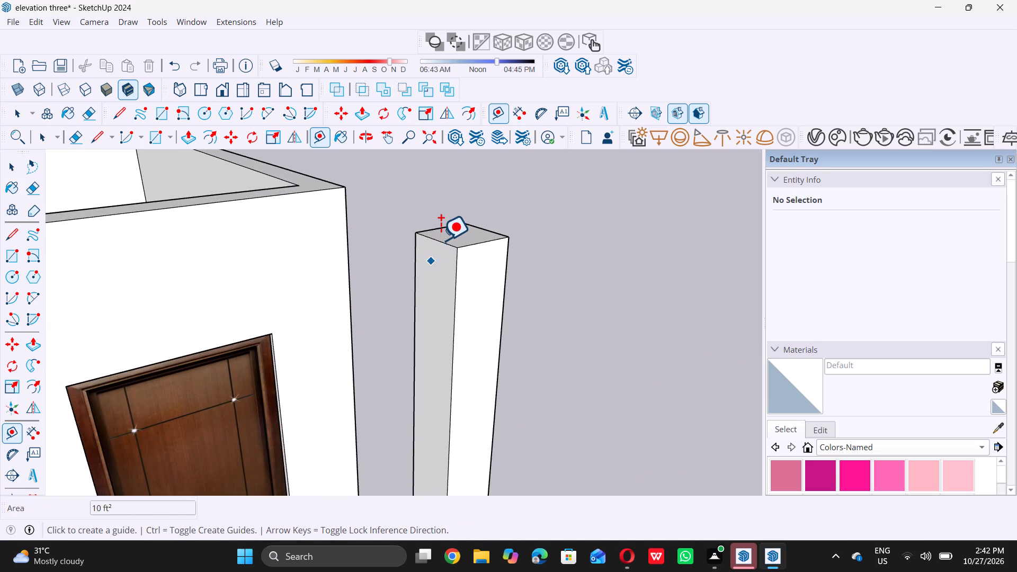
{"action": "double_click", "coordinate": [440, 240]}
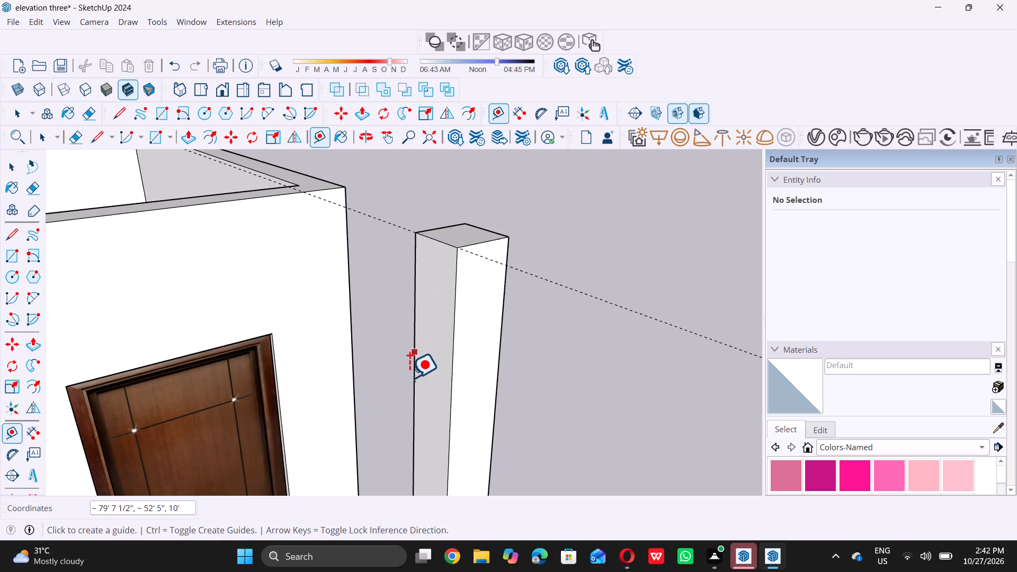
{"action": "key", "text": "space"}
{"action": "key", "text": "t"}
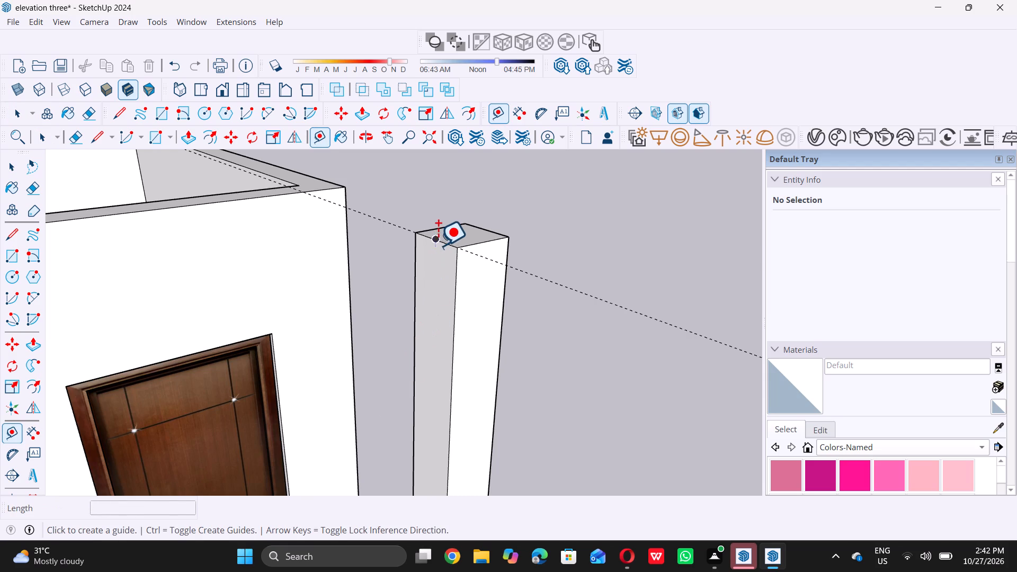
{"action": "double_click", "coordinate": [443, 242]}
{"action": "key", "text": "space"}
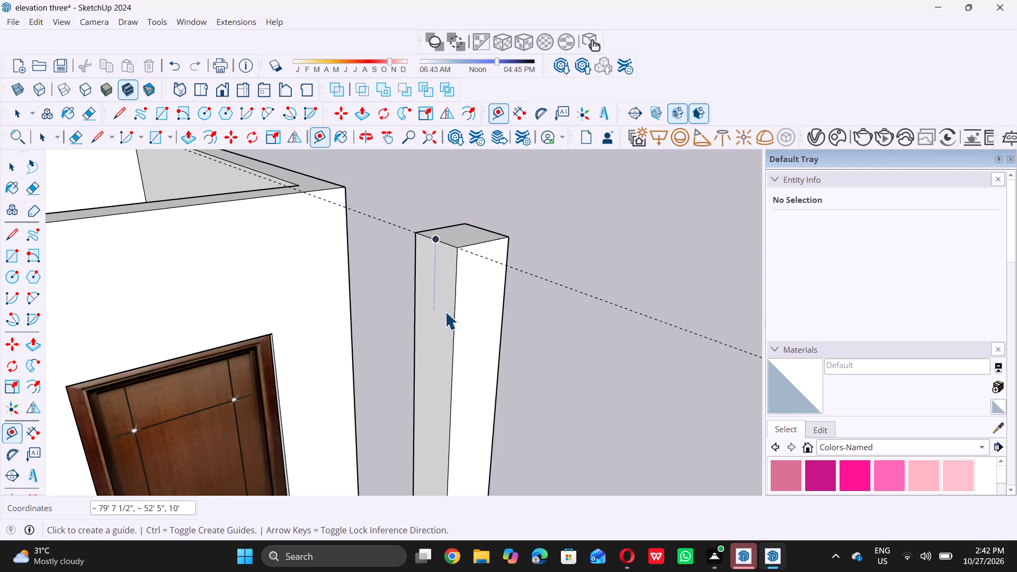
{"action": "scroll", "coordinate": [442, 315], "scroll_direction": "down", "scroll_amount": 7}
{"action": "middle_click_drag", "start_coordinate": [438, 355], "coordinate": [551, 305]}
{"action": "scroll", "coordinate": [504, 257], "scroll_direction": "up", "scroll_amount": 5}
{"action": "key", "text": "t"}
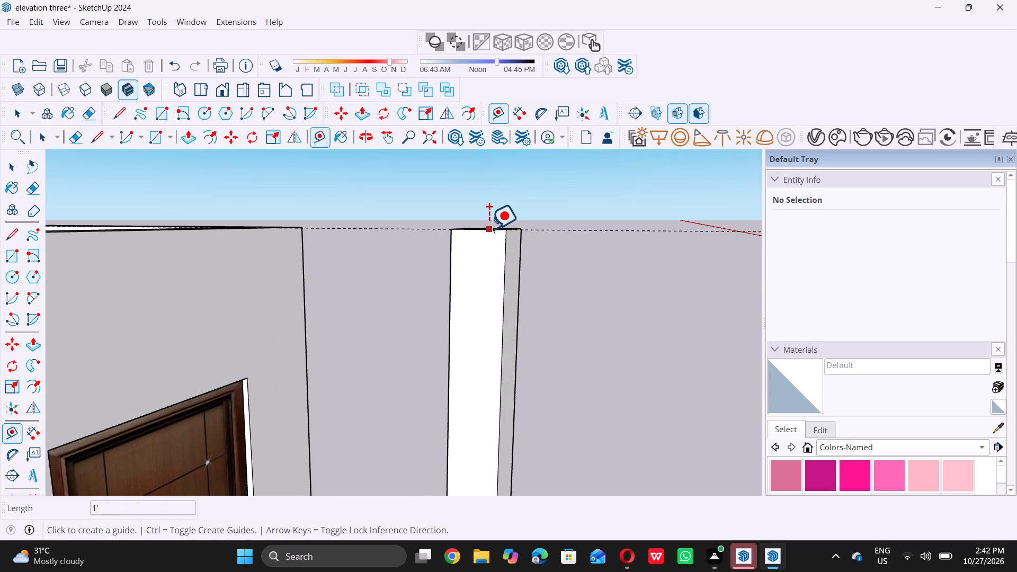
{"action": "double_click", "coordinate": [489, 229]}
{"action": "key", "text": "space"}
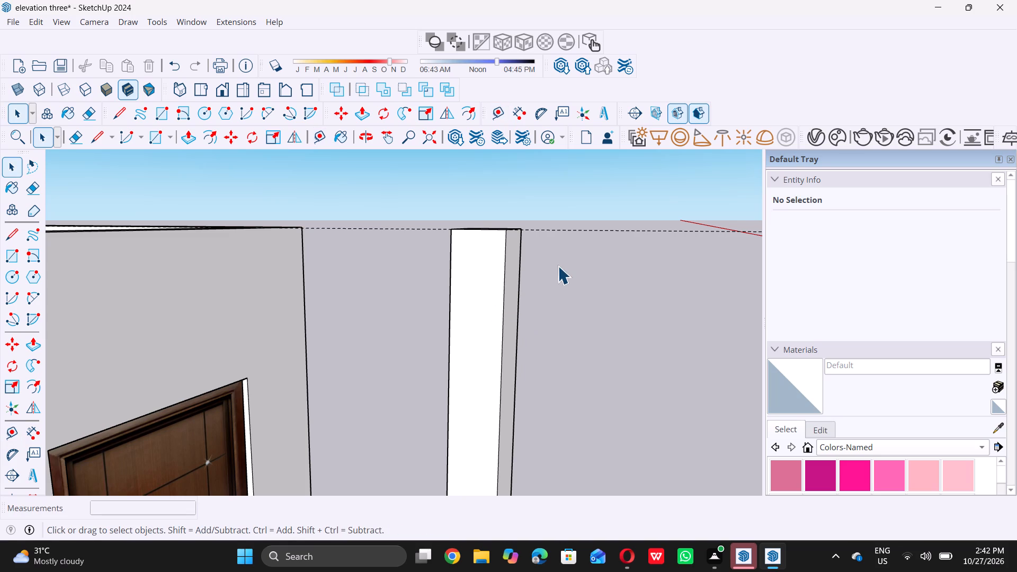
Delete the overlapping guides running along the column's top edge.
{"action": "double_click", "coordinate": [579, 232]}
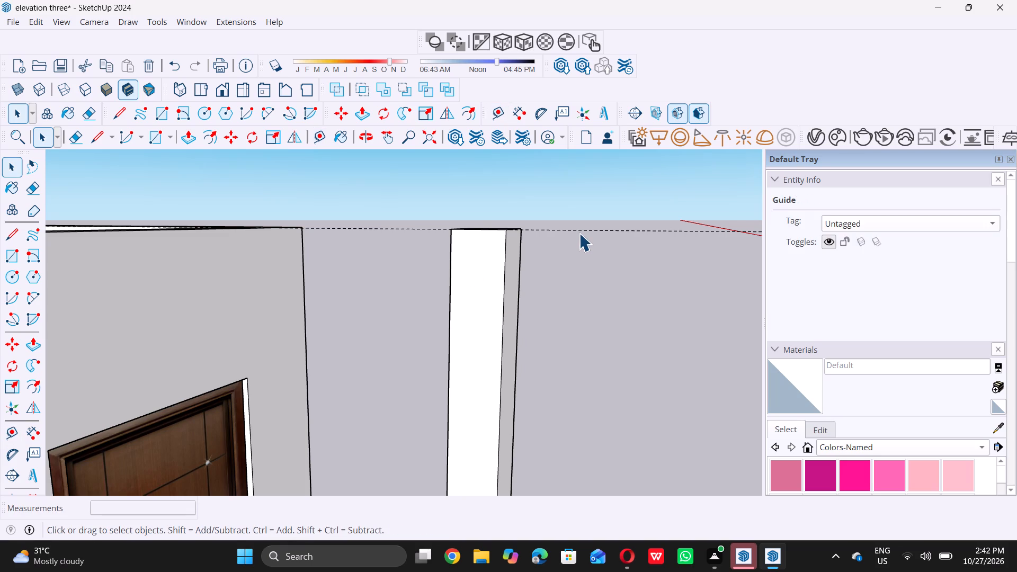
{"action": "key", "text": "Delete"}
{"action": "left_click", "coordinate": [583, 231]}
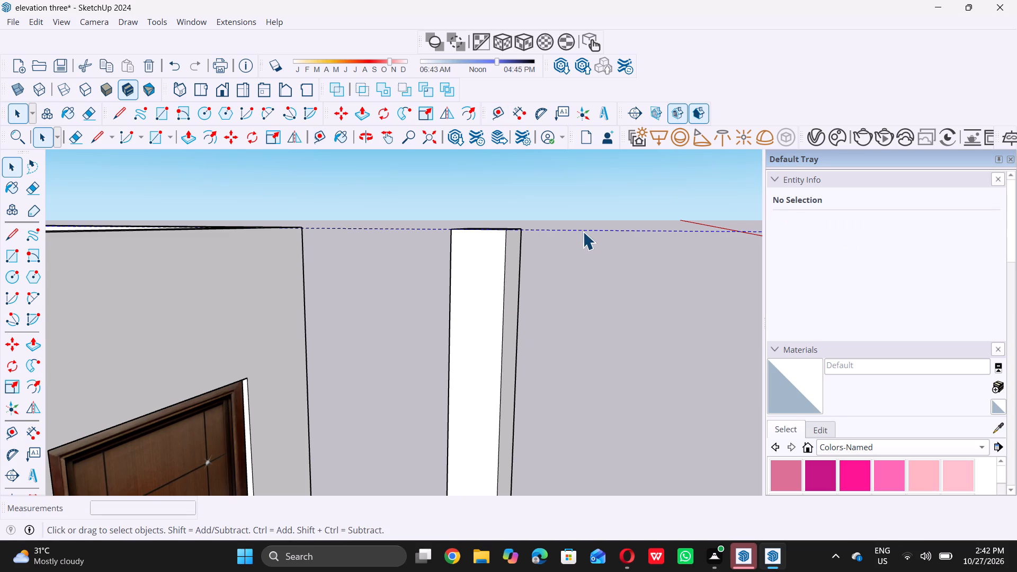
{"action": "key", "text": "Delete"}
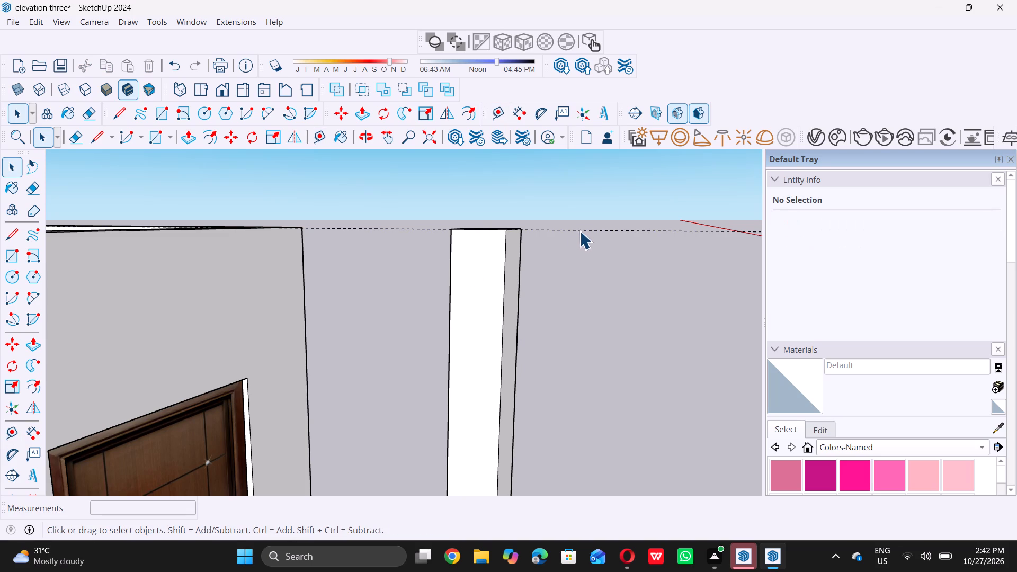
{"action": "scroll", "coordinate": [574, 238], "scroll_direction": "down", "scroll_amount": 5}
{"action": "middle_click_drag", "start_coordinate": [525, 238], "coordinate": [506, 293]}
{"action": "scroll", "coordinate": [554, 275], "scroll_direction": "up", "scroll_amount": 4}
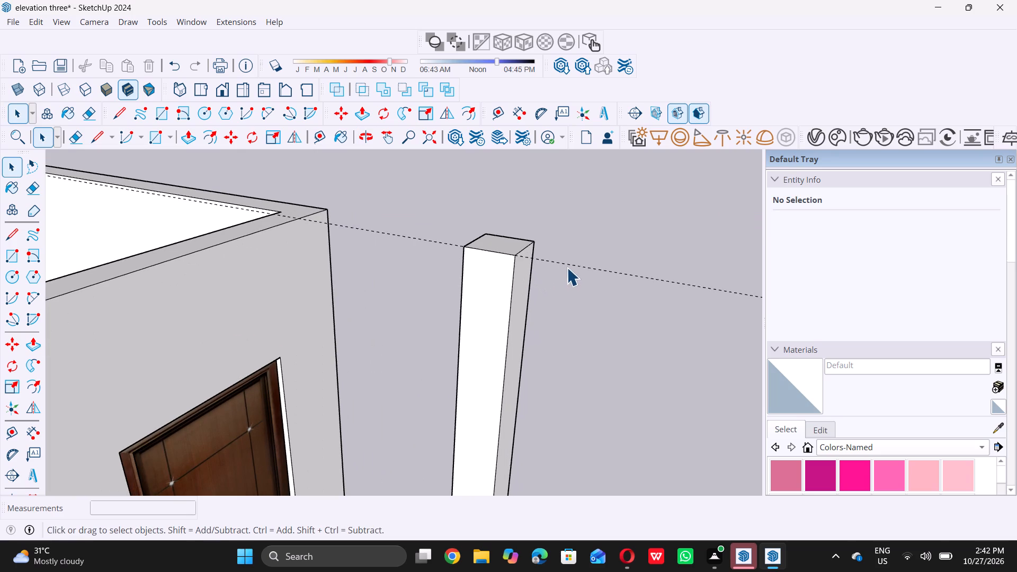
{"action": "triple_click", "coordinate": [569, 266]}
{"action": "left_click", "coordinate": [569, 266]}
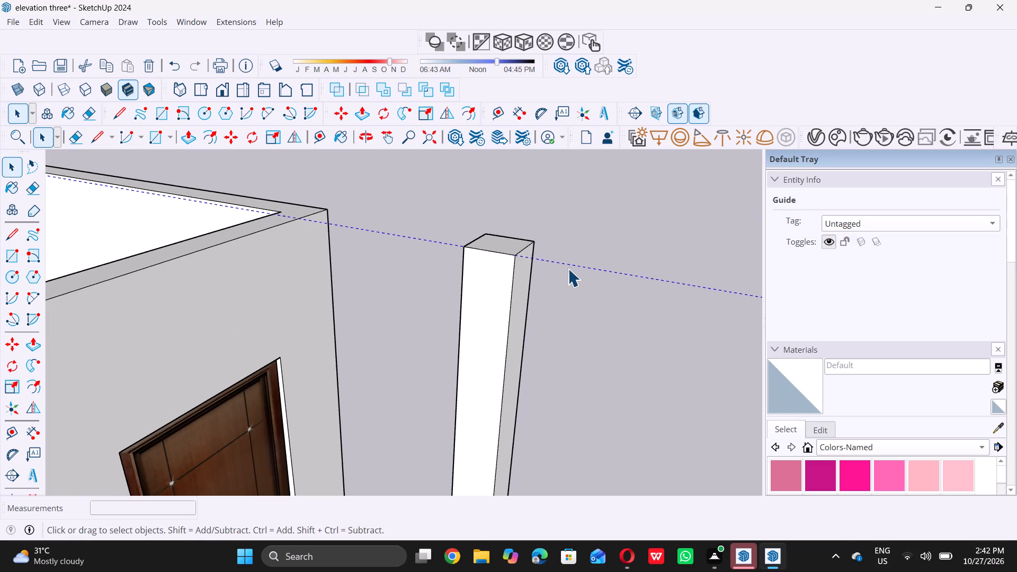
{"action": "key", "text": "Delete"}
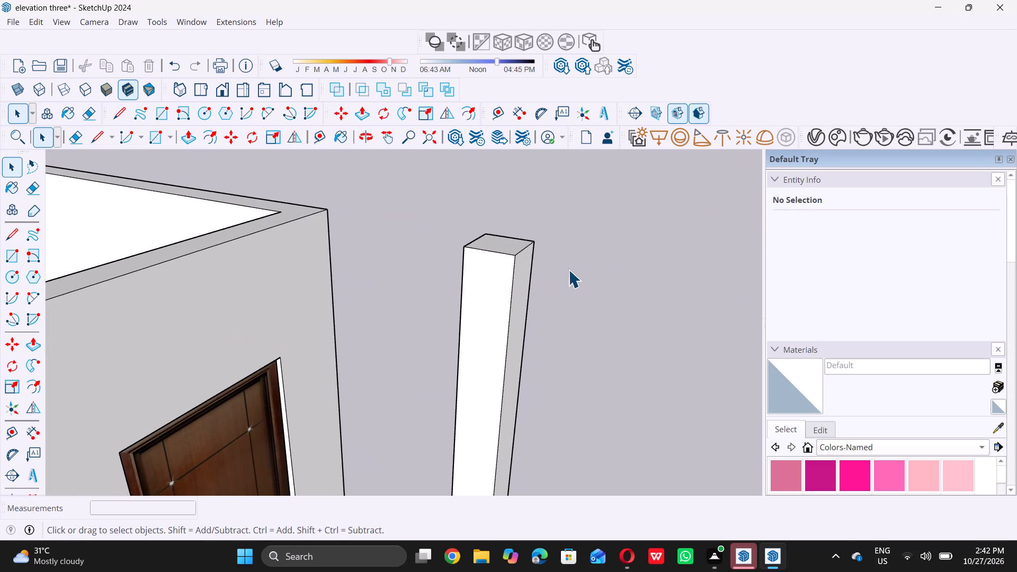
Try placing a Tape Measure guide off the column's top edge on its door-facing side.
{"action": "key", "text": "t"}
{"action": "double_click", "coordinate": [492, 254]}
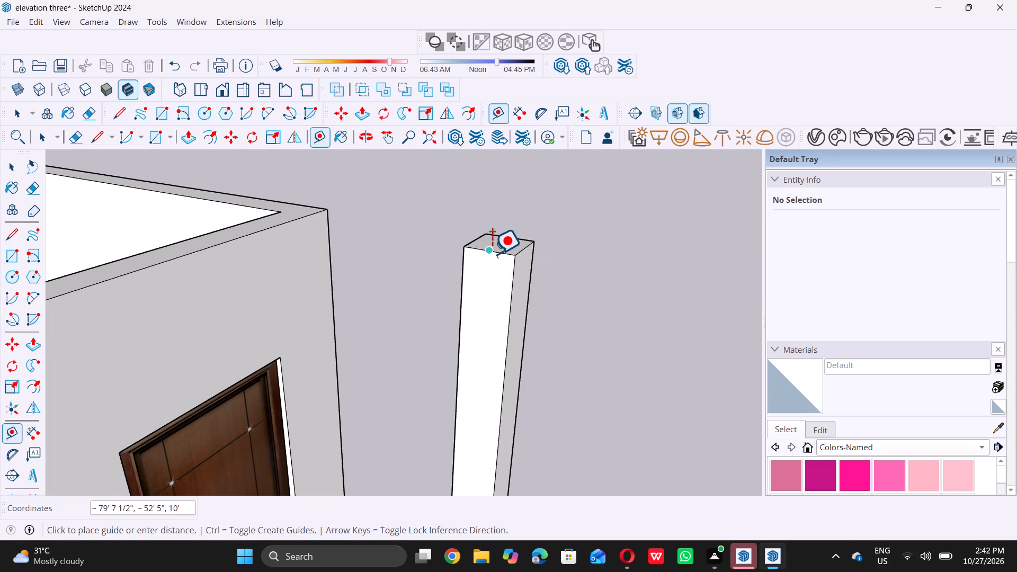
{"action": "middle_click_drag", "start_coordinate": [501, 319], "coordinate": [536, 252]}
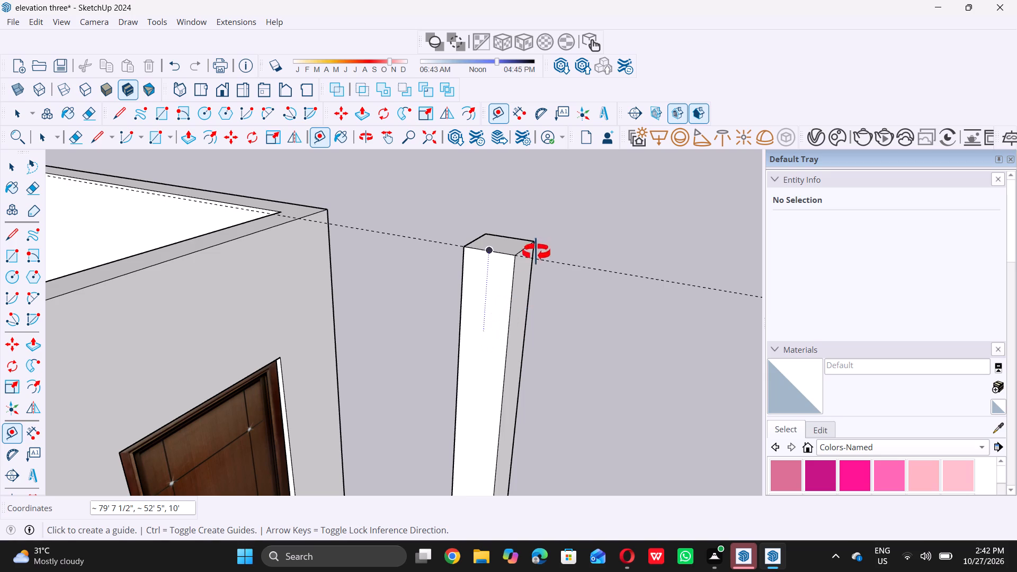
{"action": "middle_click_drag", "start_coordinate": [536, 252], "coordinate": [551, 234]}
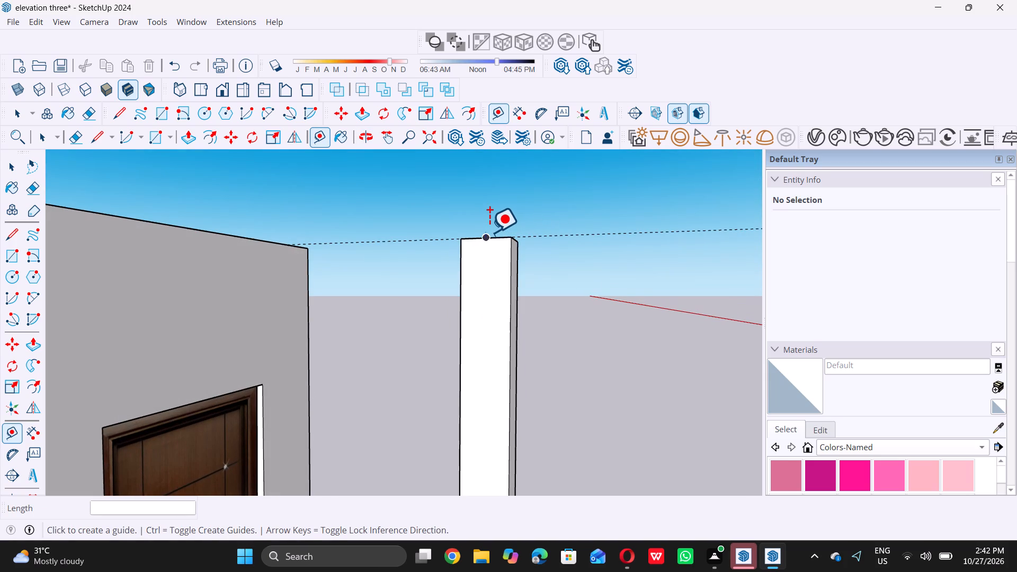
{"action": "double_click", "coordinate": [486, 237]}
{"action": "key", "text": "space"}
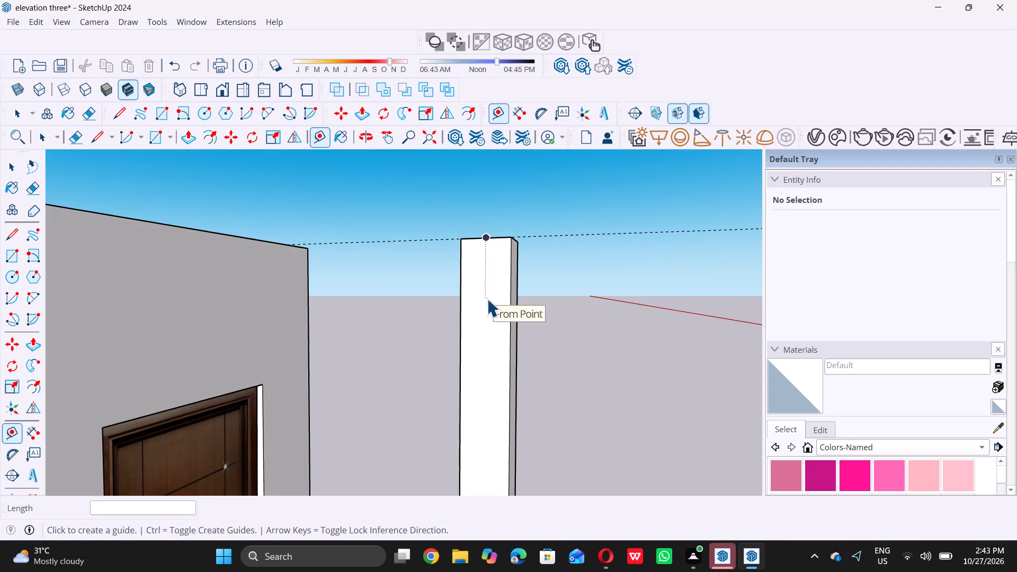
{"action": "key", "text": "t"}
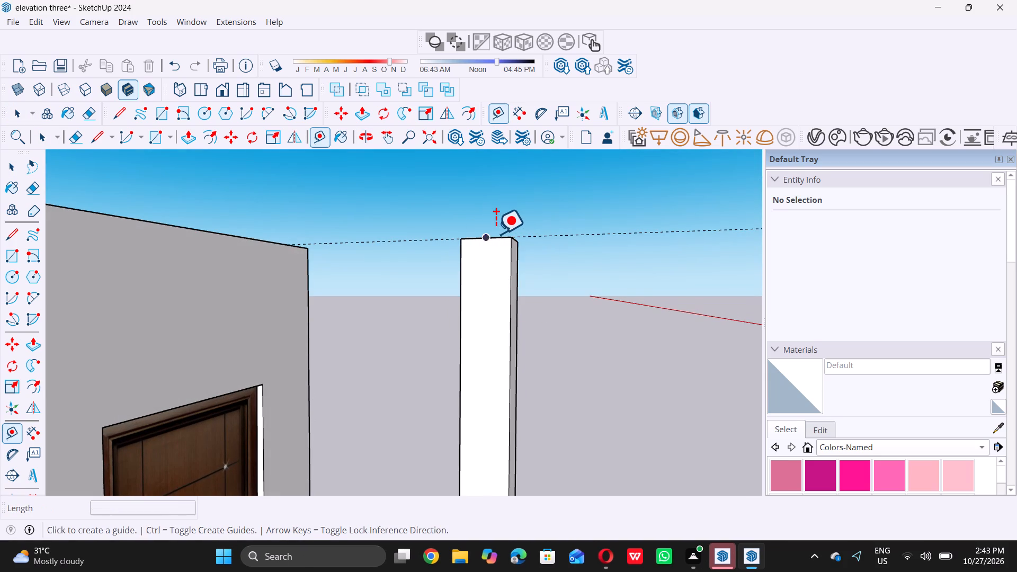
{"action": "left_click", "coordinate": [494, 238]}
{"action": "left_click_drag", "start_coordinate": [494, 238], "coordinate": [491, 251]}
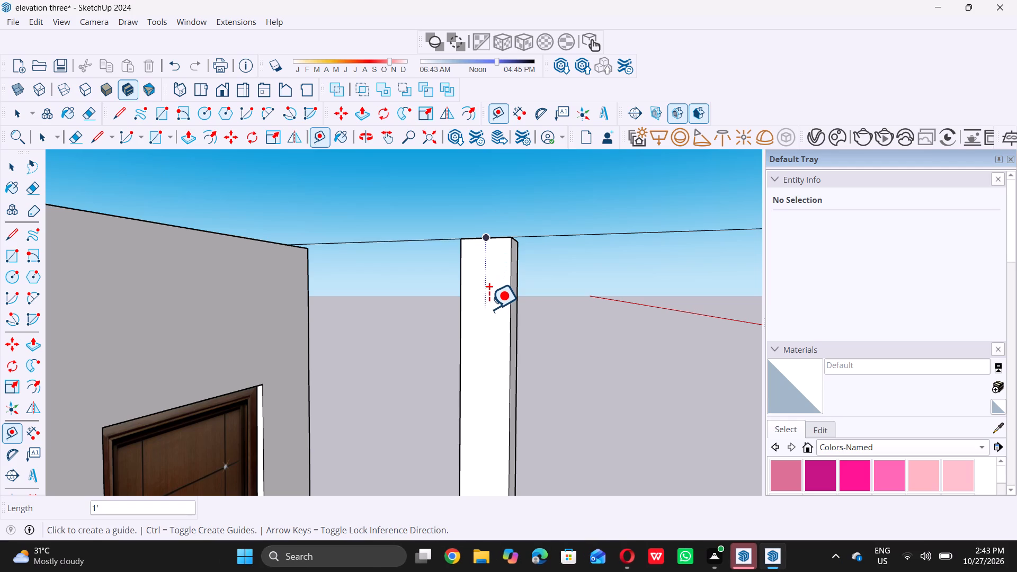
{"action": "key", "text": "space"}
Place a Tape Measure guide 1' below the column's top edge on its door-facing side.
{"action": "key", "text": "t"}
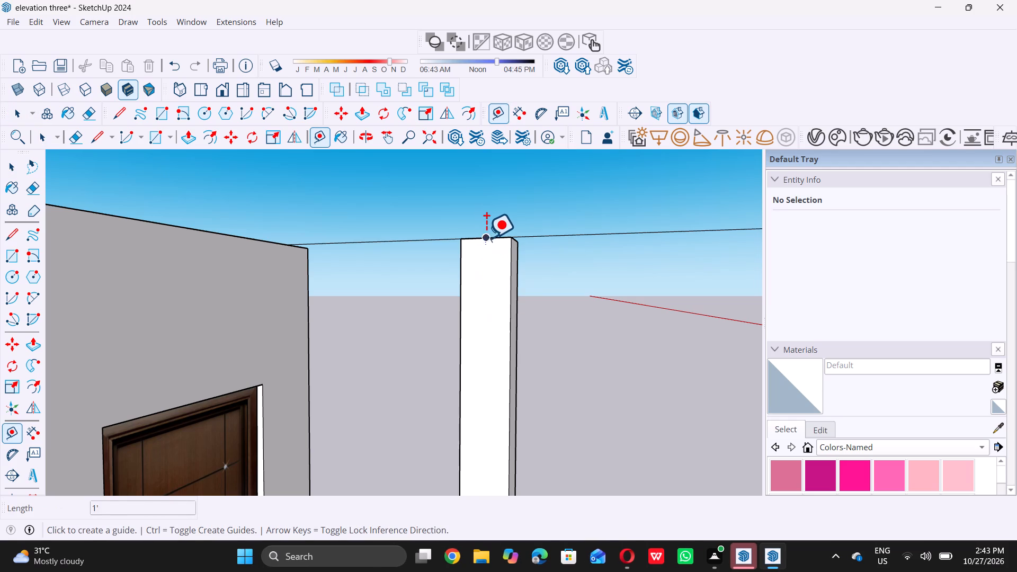
{"action": "left_click_drag", "start_coordinate": [493, 238], "coordinate": [490, 253]}
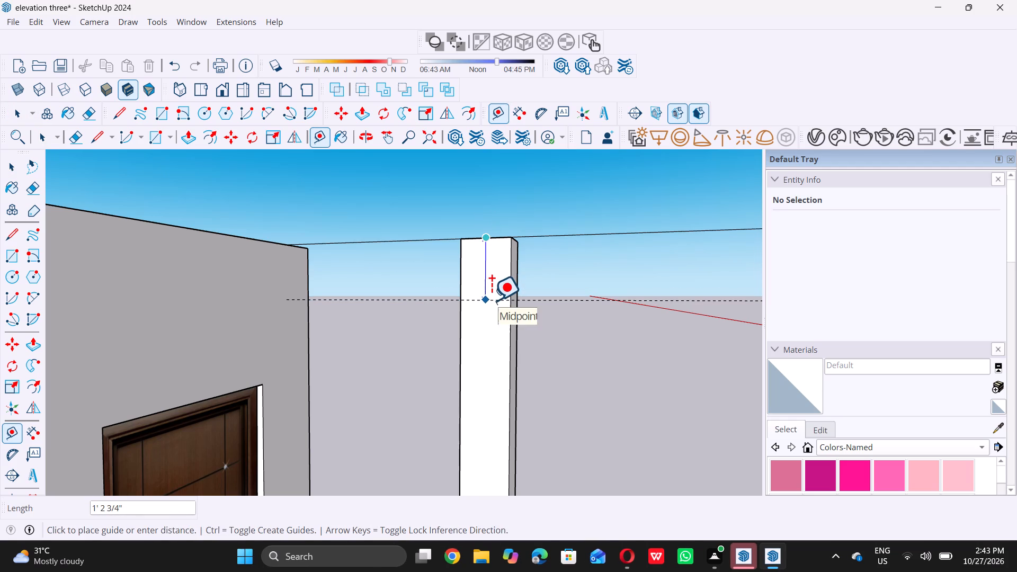
{"action": "key", "text": "1"}
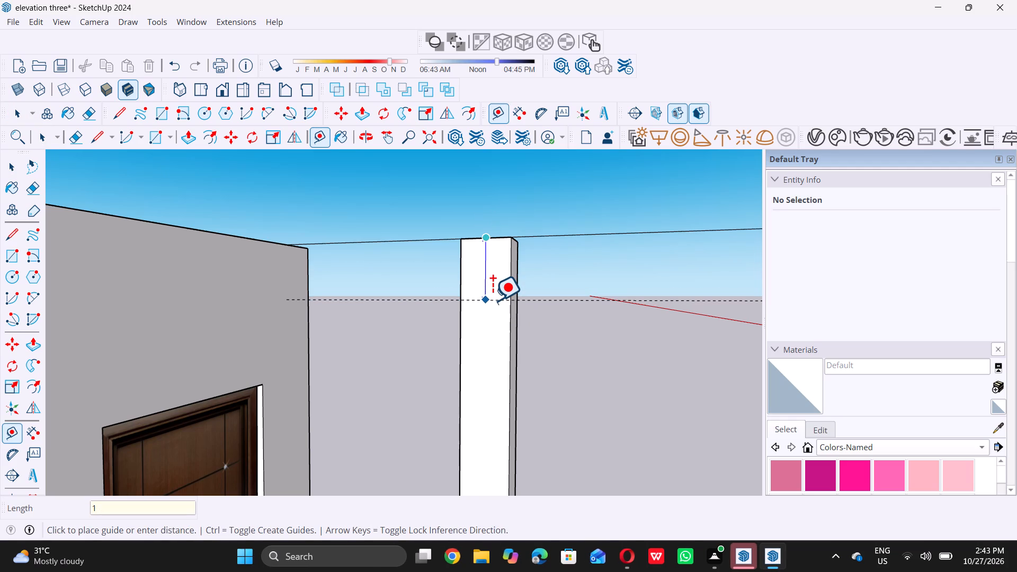
{"action": "key", "text": "apostrophe"}
{"action": "key", "text": "Return"}
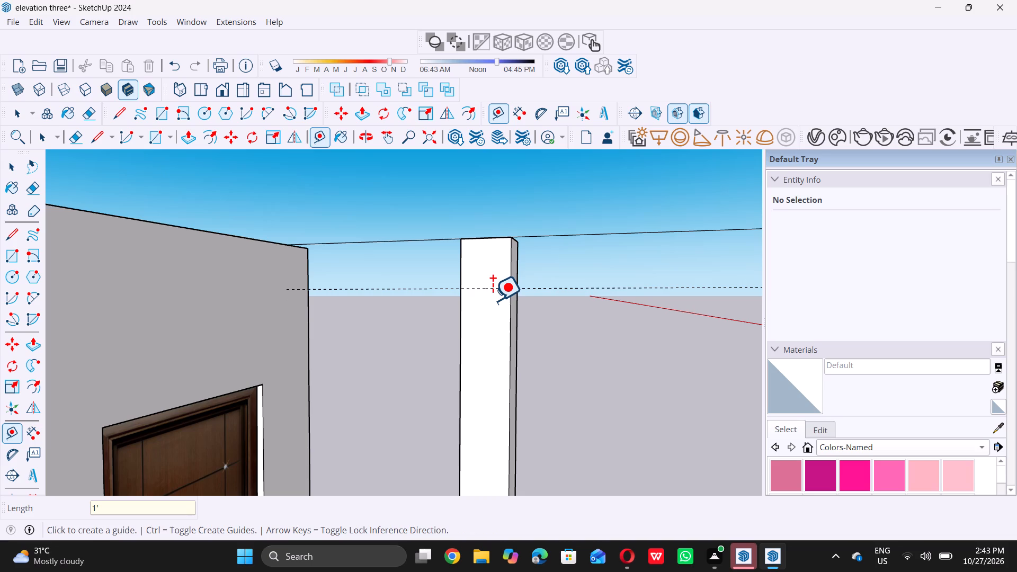
Draw a rectangle on the column's door-facing side, from its top corner down to the guide 1' below.
{"action": "key", "text": "space"}
{"action": "key", "text": "r"}
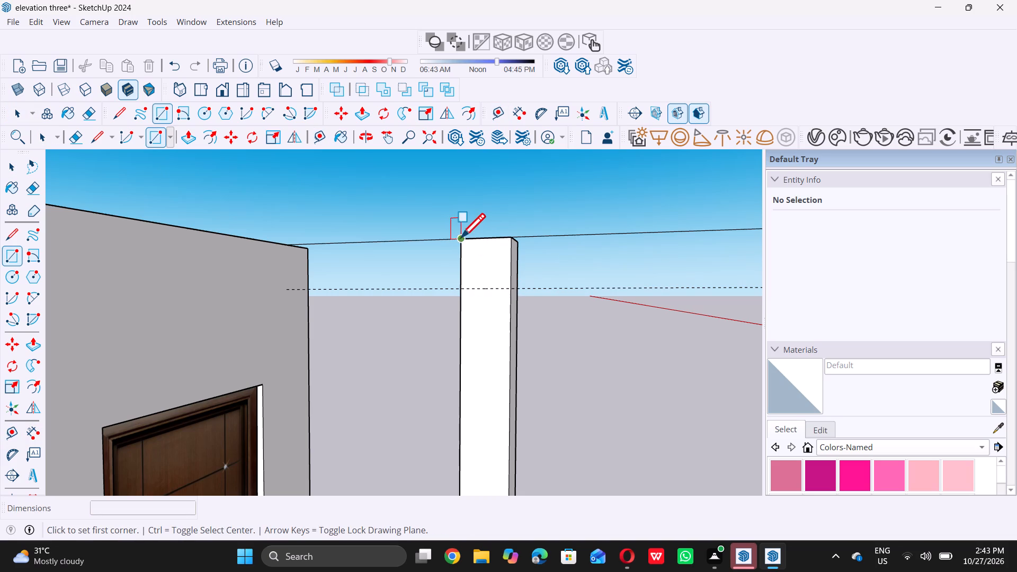
{"action": "left_click", "coordinate": [465, 242]}
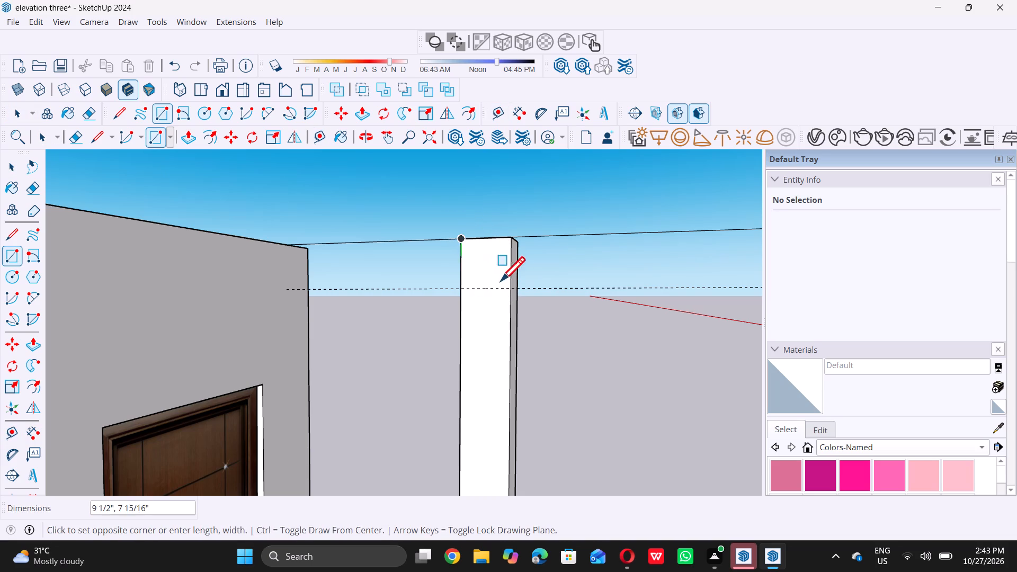
{"action": "triple_click", "coordinate": [512, 289]}
{"action": "key", "text": "space"}
Push/Pull the square face at the column's top about 13' across the house front, past the window, as an overhead beam.
{"action": "scroll", "coordinate": [518, 291], "scroll_direction": "down", "scroll_amount": 6}
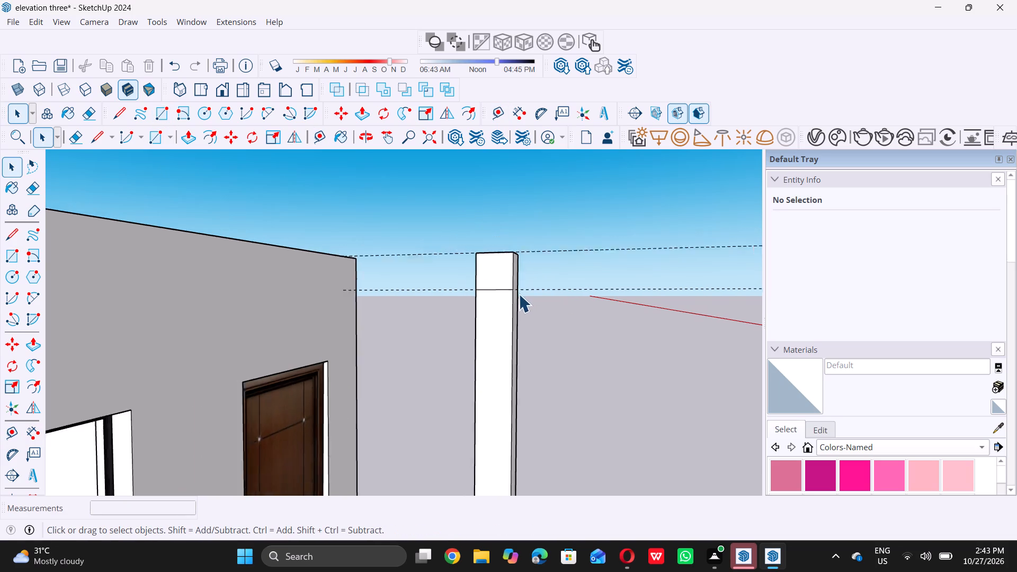
{"action": "scroll", "coordinate": [519, 294], "scroll_direction": "down", "scroll_amount": 11}
{"action": "middle_click_drag", "start_coordinate": [583, 241], "coordinate": [398, 400]}
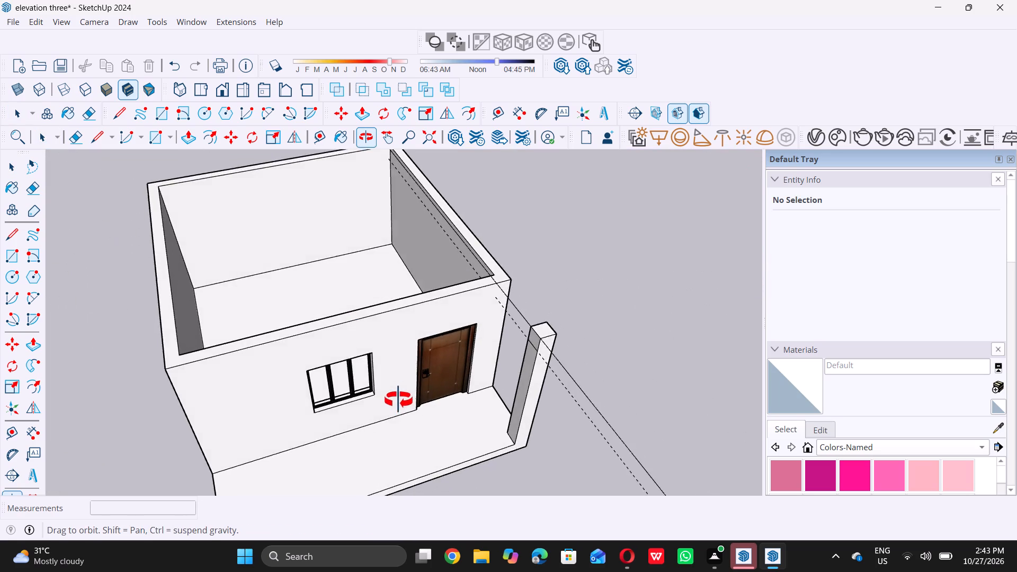
{"action": "middle_click_drag", "start_coordinate": [398, 400], "coordinate": [455, 374]}
{"action": "scroll", "coordinate": [530, 329], "scroll_direction": "up", "scroll_amount": 6}
{"action": "left_click", "coordinate": [555, 294]}
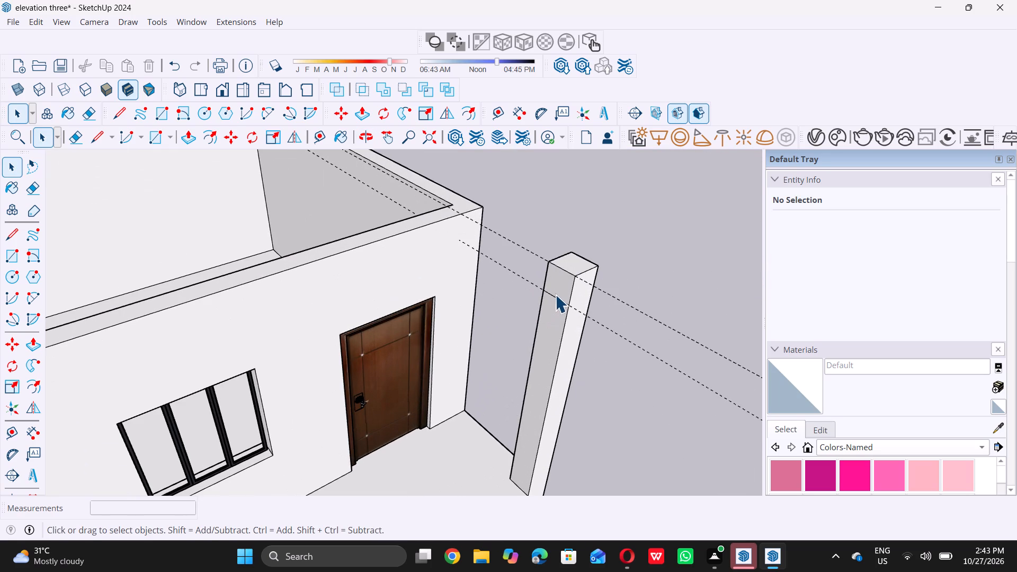
{"action": "key", "text": "p"}
{"action": "left_click", "coordinate": [559, 282]}
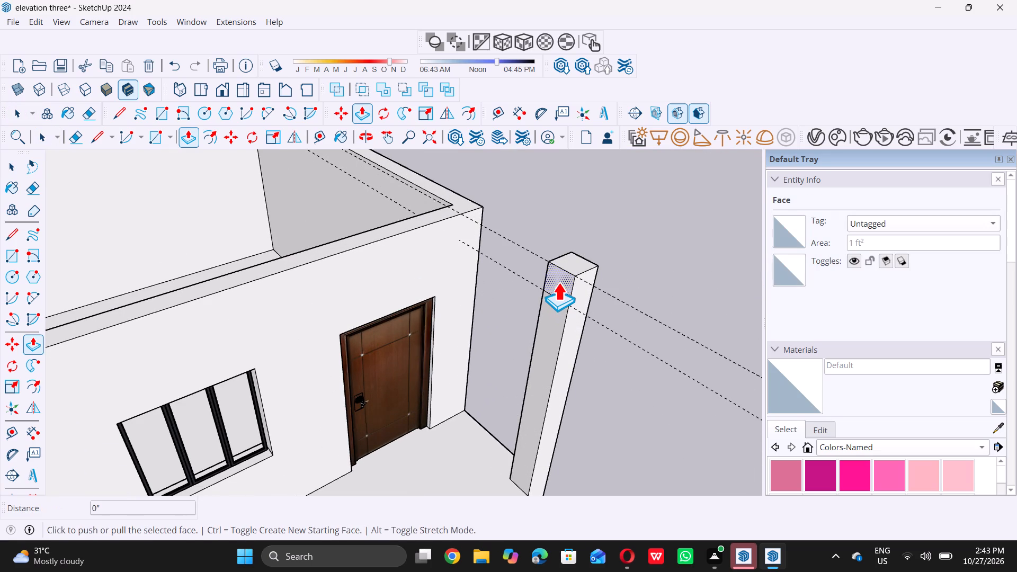
{"action": "scroll", "coordinate": [559, 281], "scroll_direction": "down", "scroll_amount": 12}
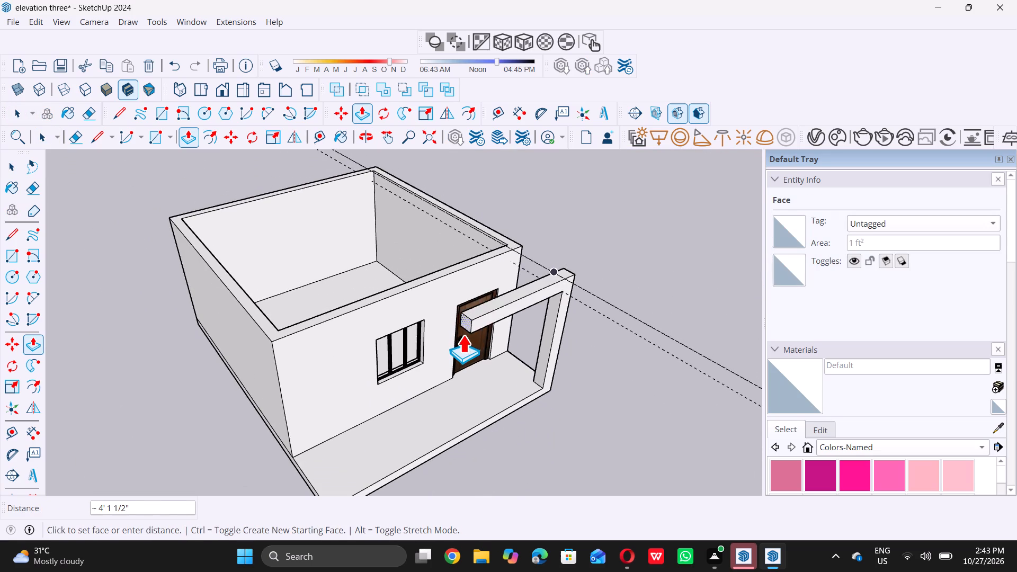
{"action": "middle_click_drag", "start_coordinate": [456, 355], "coordinate": [361, 299]}
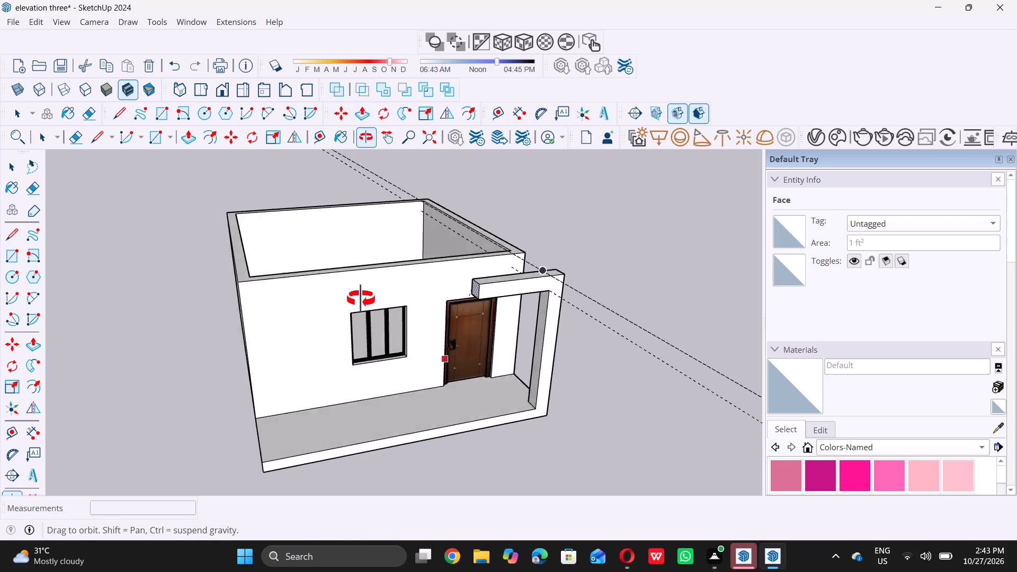
{"action": "middle_click_drag", "start_coordinate": [361, 299], "coordinate": [355, 289]}
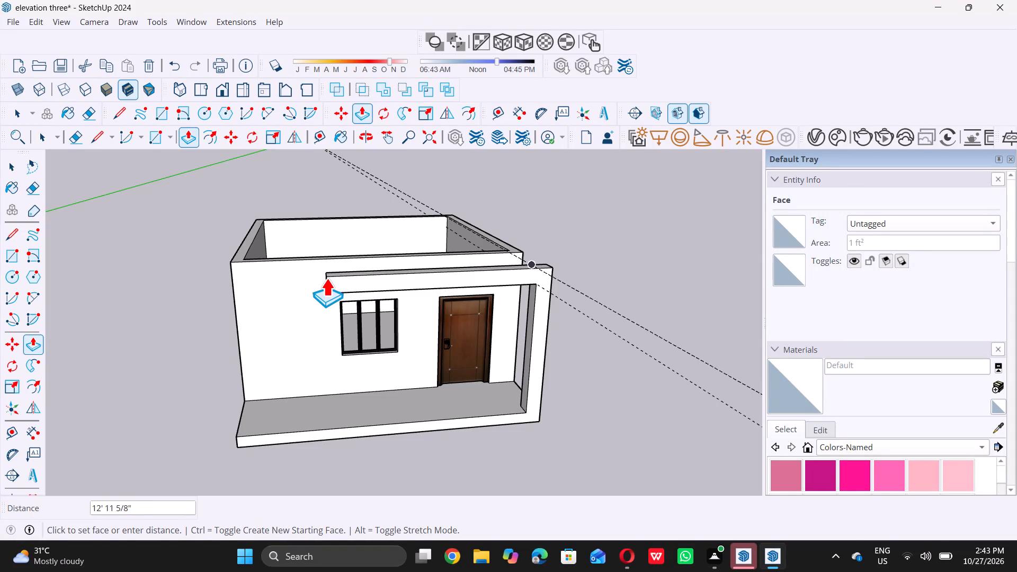
{"action": "left_click", "coordinate": [326, 278]}
{"action": "key", "text": "space"}
Examine the house front with the new beam at eye level, up close, from a distance and from above.
{"action": "scroll", "coordinate": [417, 395], "scroll_direction": "down", "scroll_amount": 8}
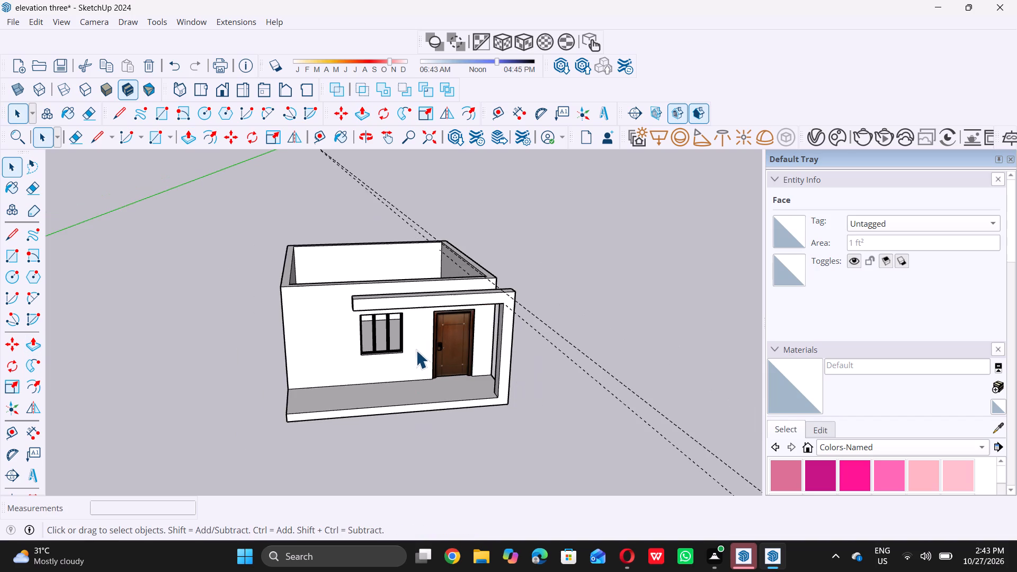
{"action": "scroll", "coordinate": [412, 365], "scroll_direction": "down", "scroll_amount": 3}
{"action": "middle_click_drag", "start_coordinate": [403, 338], "coordinate": [385, 252]}
{"action": "scroll", "coordinate": [412, 306], "scroll_direction": "up", "scroll_amount": 4}
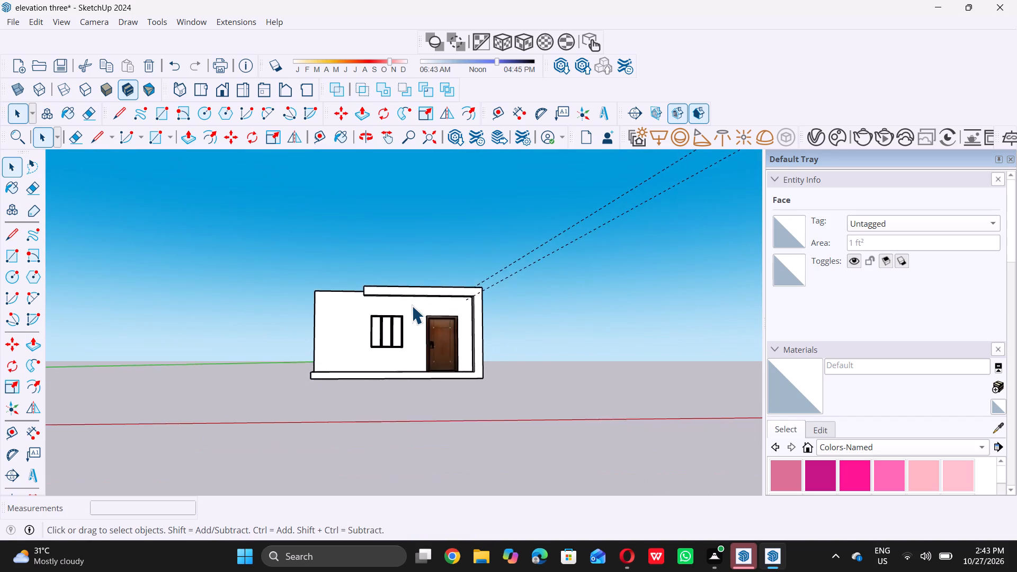
{"action": "scroll", "coordinate": [412, 306], "scroll_direction": "up", "scroll_amount": 2}
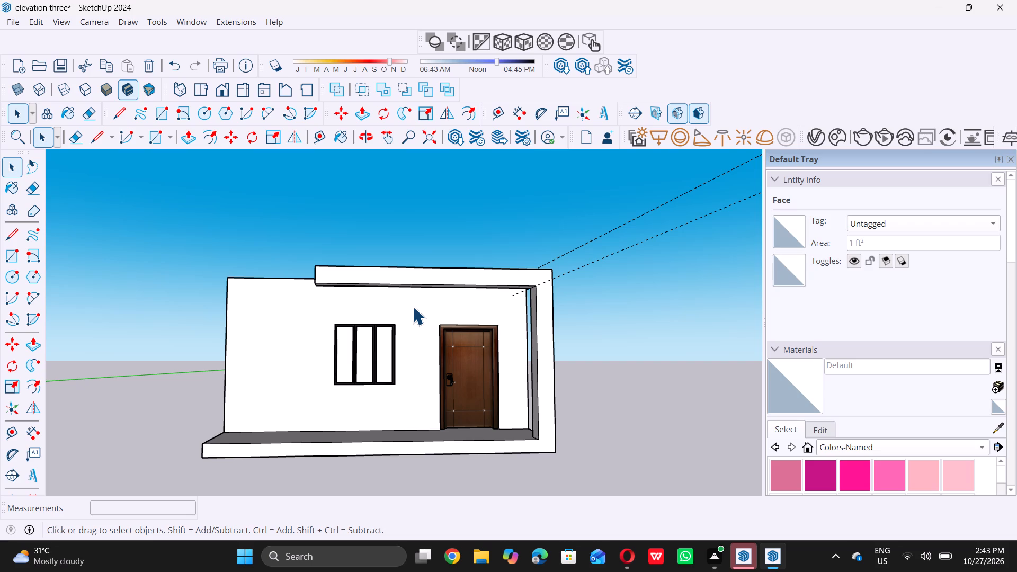
{"action": "scroll", "coordinate": [409, 339], "scroll_direction": "up", "scroll_amount": 3}
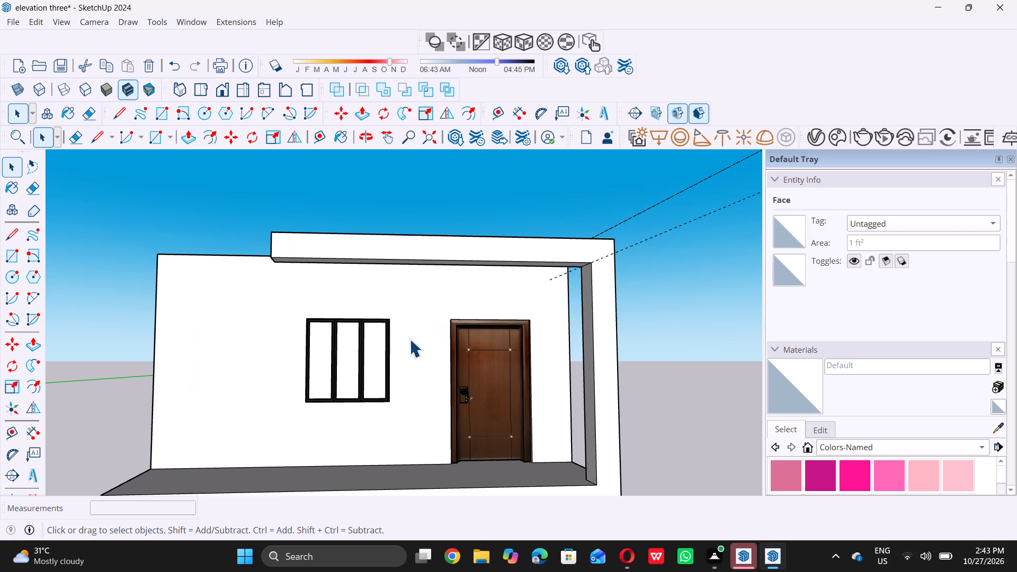
{"action": "scroll", "coordinate": [409, 339], "scroll_direction": "up", "scroll_amount": 1}
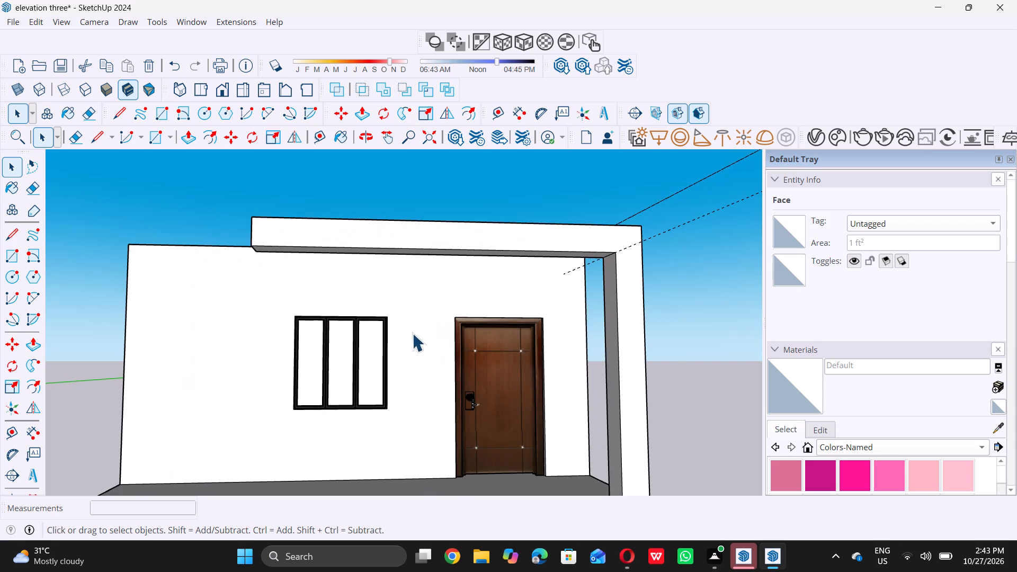
{"action": "scroll", "coordinate": [412, 333], "scroll_direction": "up", "scroll_amount": 1}
{"action": "scroll", "coordinate": [412, 333], "scroll_direction": "down", "scroll_amount": 3}
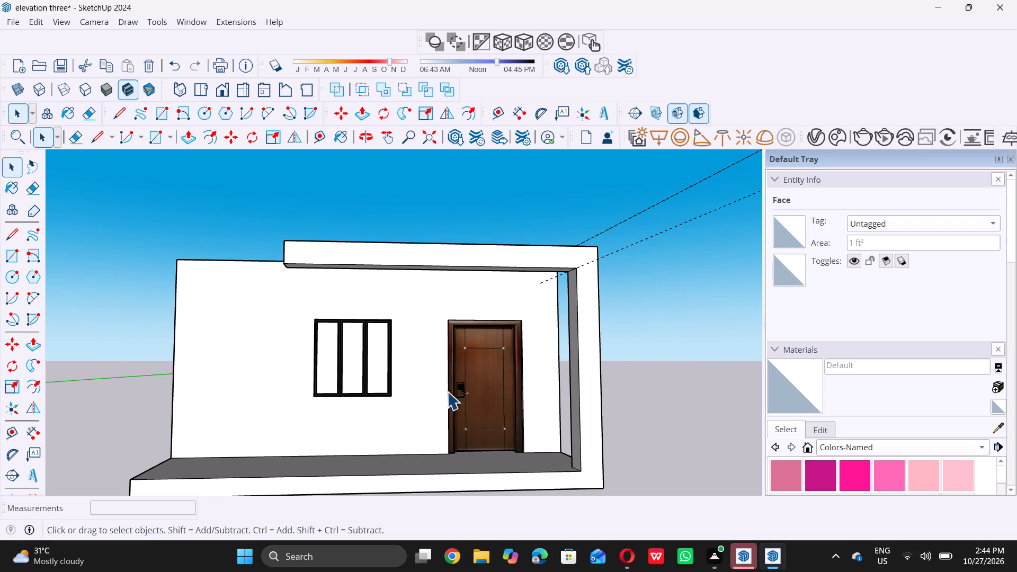
{"action": "scroll", "coordinate": [497, 238], "scroll_direction": "down", "scroll_amount": 5}
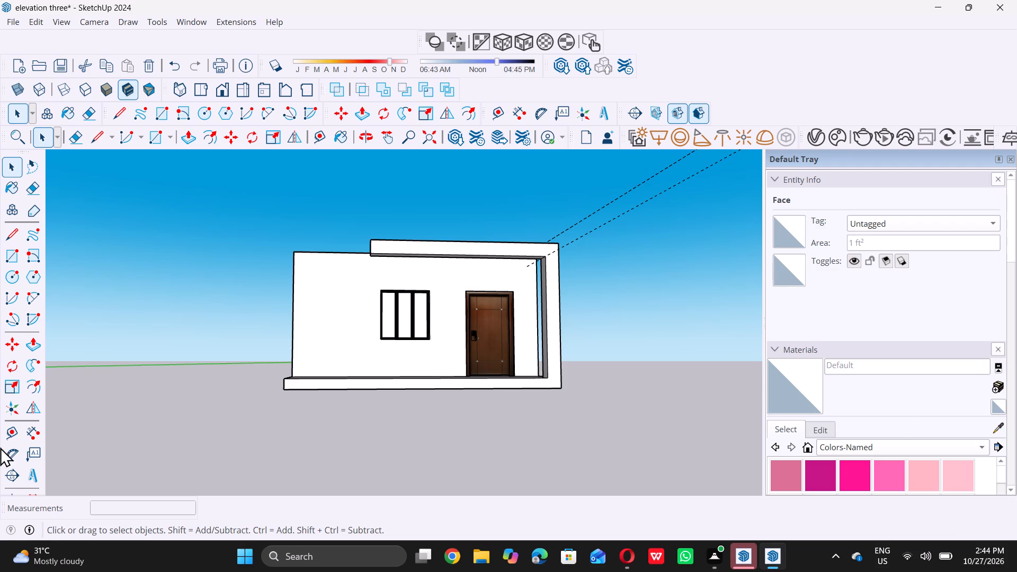
{"action": "scroll", "coordinate": [334, 337], "scroll_direction": "down", "scroll_amount": 1}
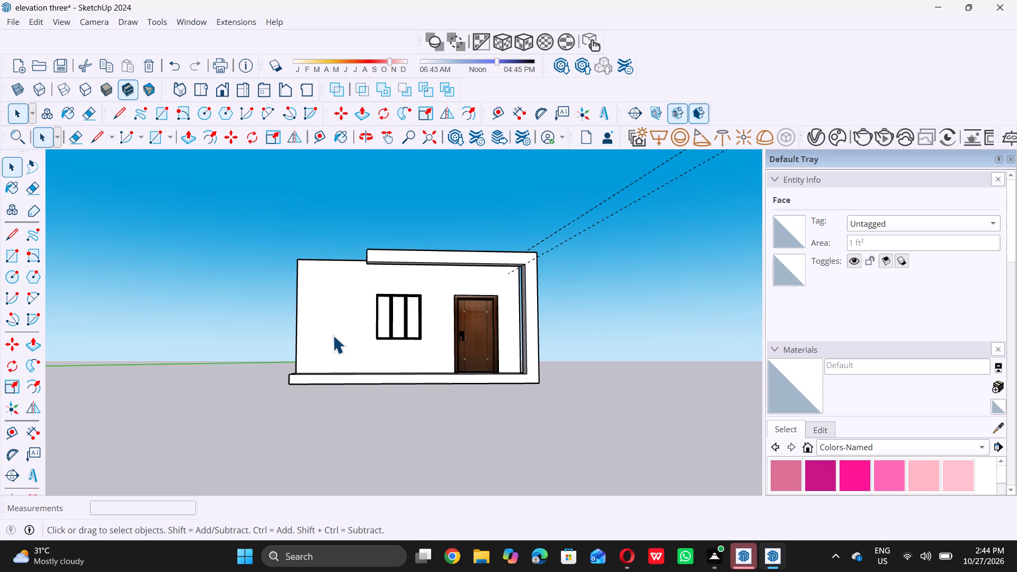
{"action": "scroll", "coordinate": [498, 232], "scroll_direction": "down", "scroll_amount": 4}
{"action": "middle_click_drag", "start_coordinate": [403, 312], "coordinate": [393, 437]}
{"action": "scroll", "coordinate": [445, 293], "scroll_direction": "up", "scroll_amount": 6}
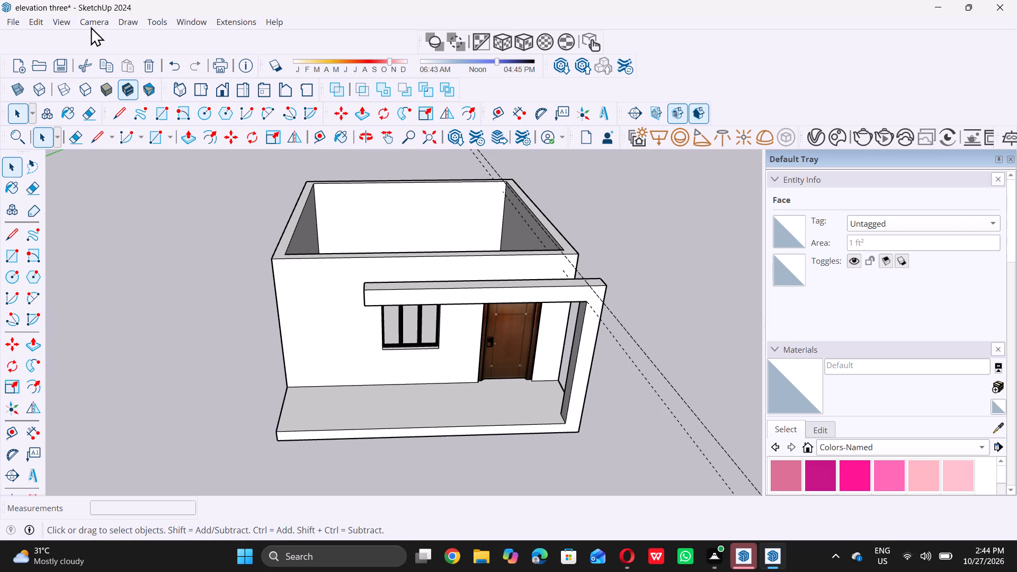
Delete all the construction guides from the model.
{"action": "left_click", "coordinate": [40, 22]}
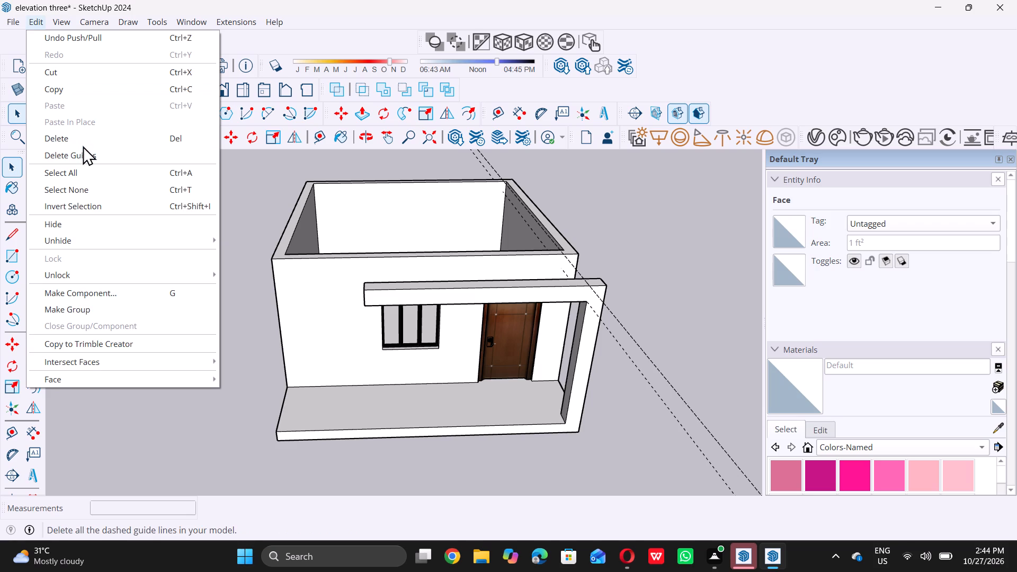
{"action": "left_click", "coordinate": [85, 158]}
Examine the beam, column and front slab from the front and from the window-side corner of the house.
{"action": "scroll", "coordinate": [294, 290], "scroll_direction": "down", "scroll_amount": 2}
{"action": "middle_click_drag", "start_coordinate": [398, 388], "coordinate": [383, 312]}
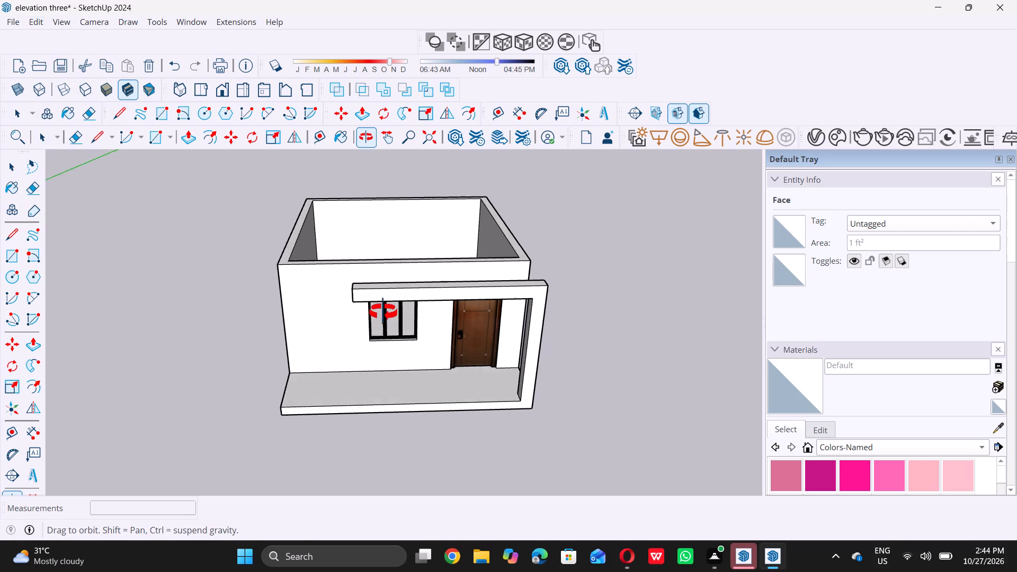
{"action": "middle_click_drag", "start_coordinate": [383, 312], "coordinate": [382, 311]}
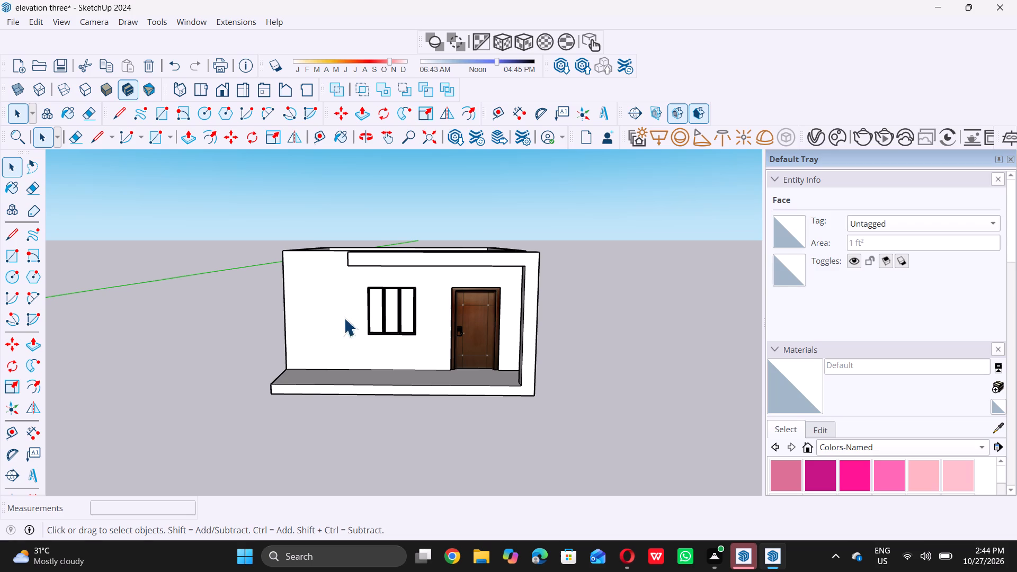
{"action": "middle_click_drag", "start_coordinate": [317, 306], "coordinate": [344, 280]}
{"action": "scroll", "coordinate": [331, 310], "scroll_direction": "up", "scroll_amount": 3}
{"action": "scroll", "coordinate": [317, 332], "scroll_direction": "down", "scroll_amount": 5}
{"action": "middle_click_drag", "start_coordinate": [229, 446], "coordinate": [399, 444]}
{"action": "scroll", "coordinate": [349, 402], "scroll_direction": "up", "scroll_amount": 6}
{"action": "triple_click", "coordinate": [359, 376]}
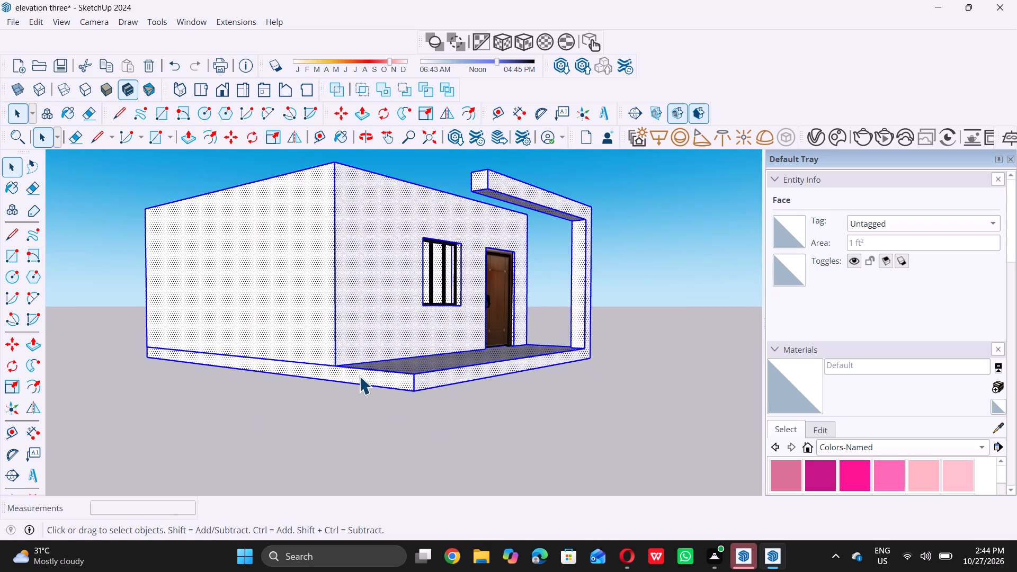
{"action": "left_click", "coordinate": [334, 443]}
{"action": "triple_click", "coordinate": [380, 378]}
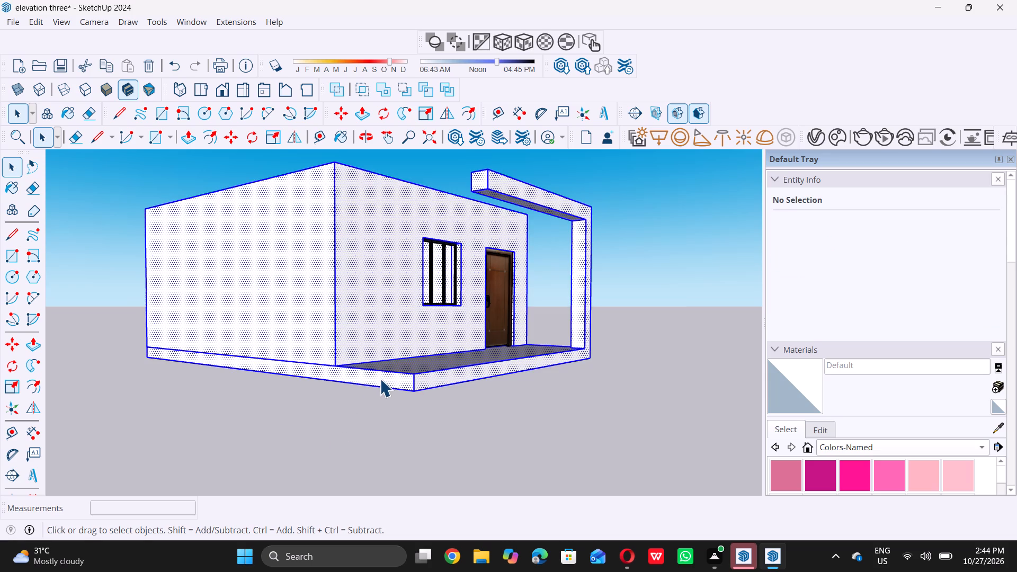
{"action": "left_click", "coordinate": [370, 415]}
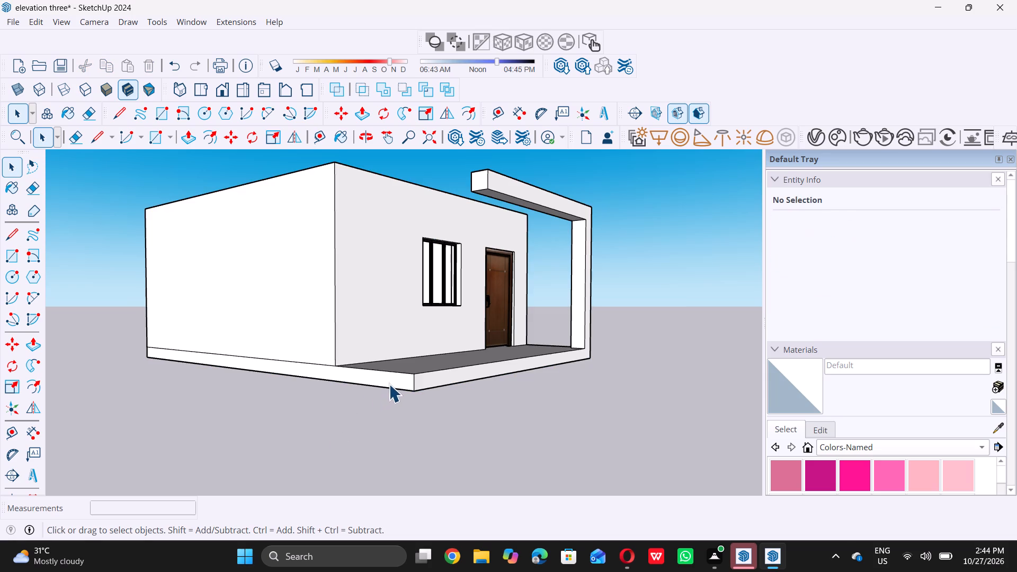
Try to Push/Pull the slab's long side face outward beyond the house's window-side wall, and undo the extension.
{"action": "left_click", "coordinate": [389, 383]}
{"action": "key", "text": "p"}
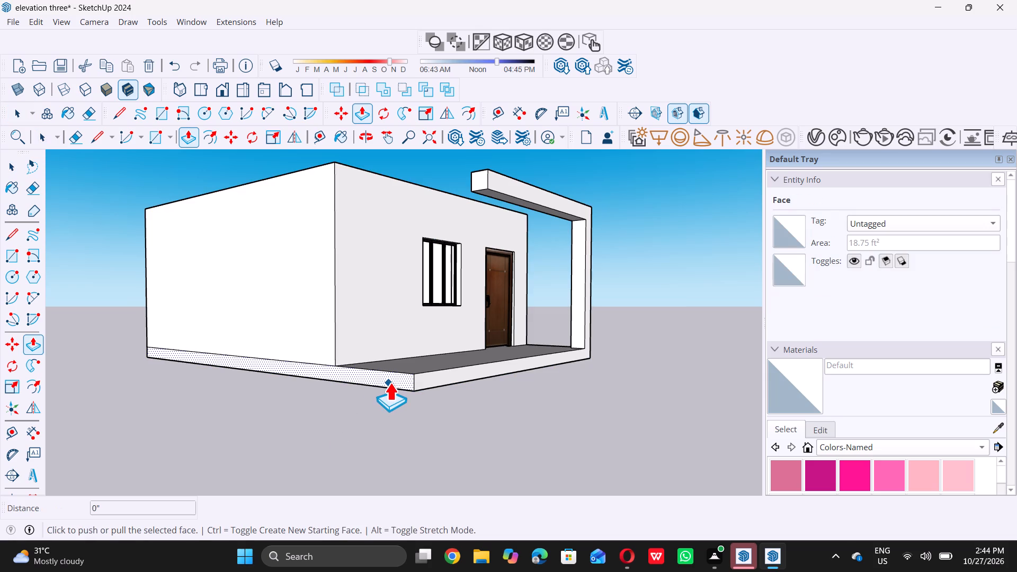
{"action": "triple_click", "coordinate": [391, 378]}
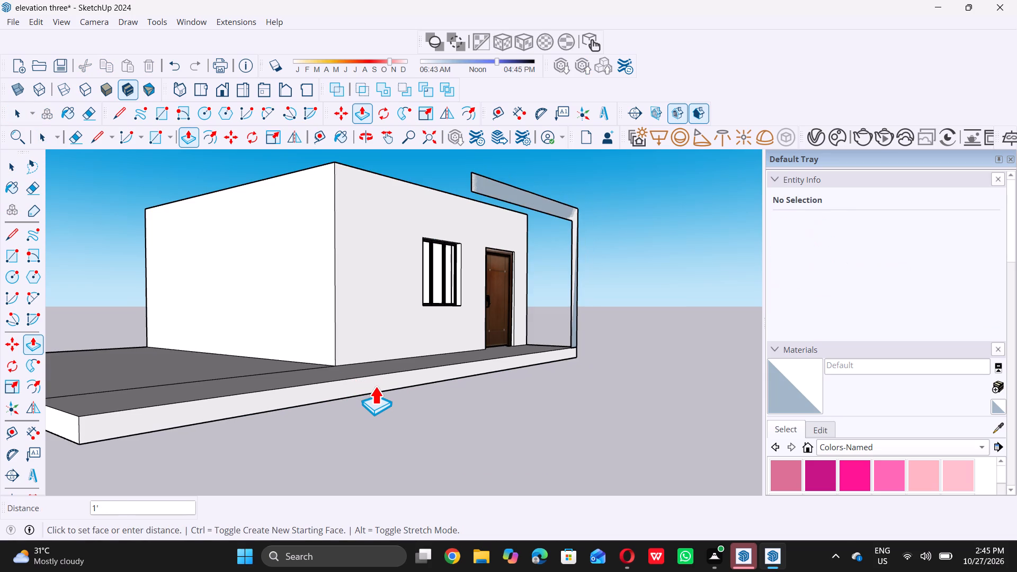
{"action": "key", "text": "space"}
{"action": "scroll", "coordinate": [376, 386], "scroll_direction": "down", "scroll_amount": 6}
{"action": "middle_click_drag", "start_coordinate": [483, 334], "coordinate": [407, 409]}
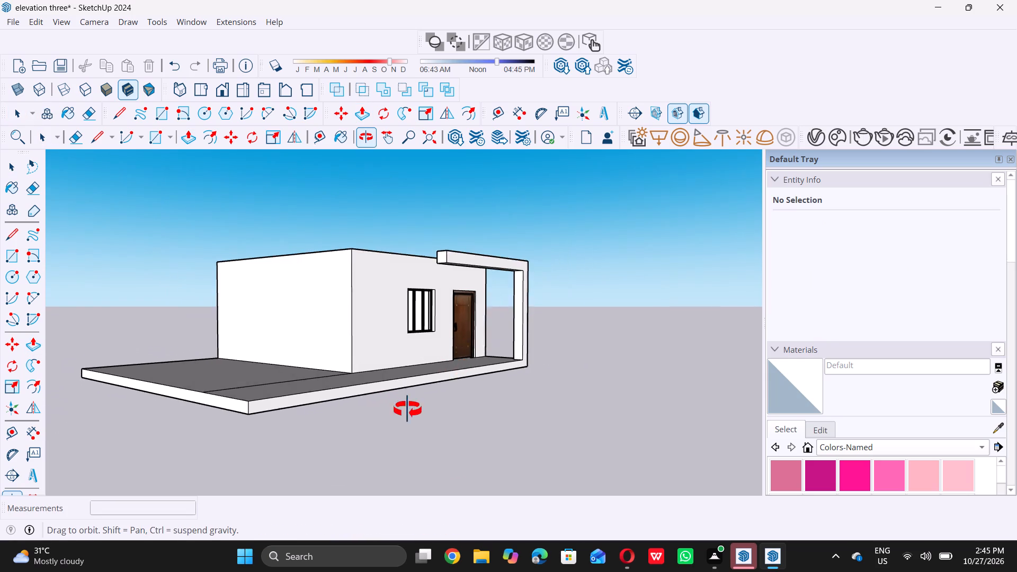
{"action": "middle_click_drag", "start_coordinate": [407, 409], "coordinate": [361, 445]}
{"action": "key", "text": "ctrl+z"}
Push/Pull the slab's long side face 5' outward along the house's window-side wall.
{"action": "middle_click_drag", "start_coordinate": [267, 424], "coordinate": [328, 384]}
{"action": "scroll", "coordinate": [318, 421], "scroll_direction": "up", "scroll_amount": 9}
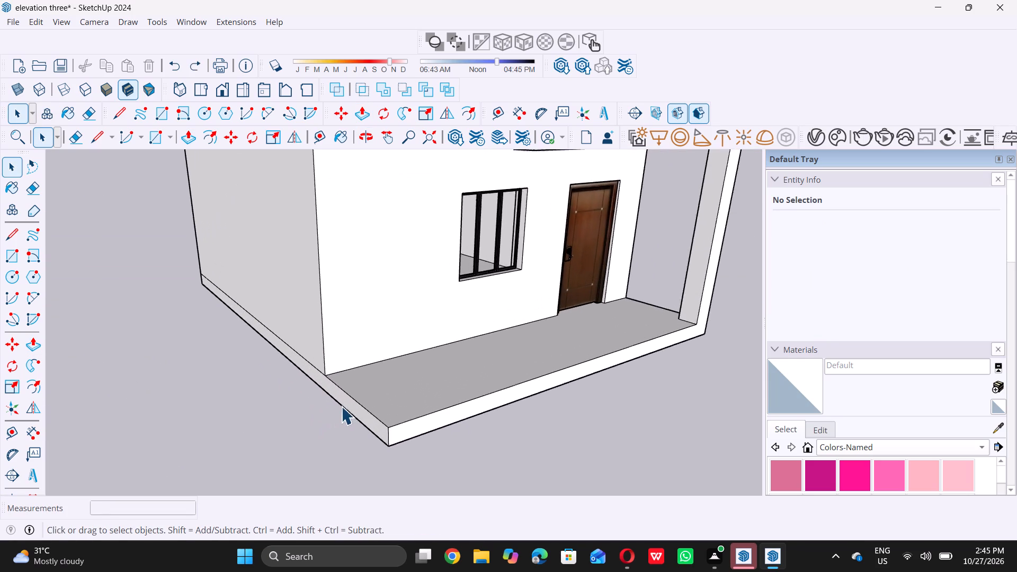
{"action": "scroll", "coordinate": [341, 406], "scroll_direction": "up", "scroll_amount": 3}
{"action": "left_click", "coordinate": [354, 403]}
{"action": "key", "text": "p"}
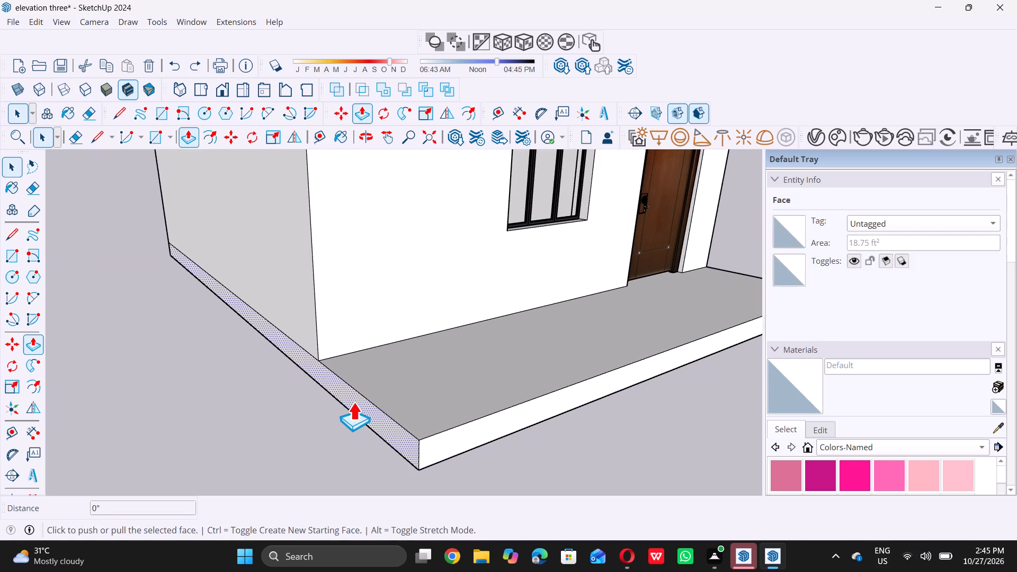
{"action": "left_click", "coordinate": [353, 402]}
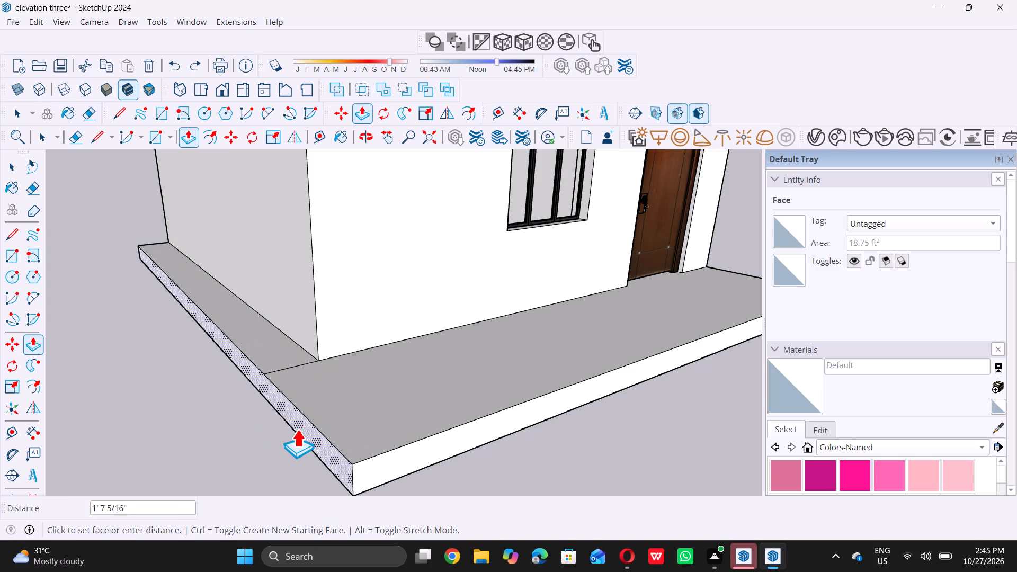
{"action": "key", "text": "5"}
{"action": "key", "text": "apostrophe"}
{"action": "key", "text": "Return"}
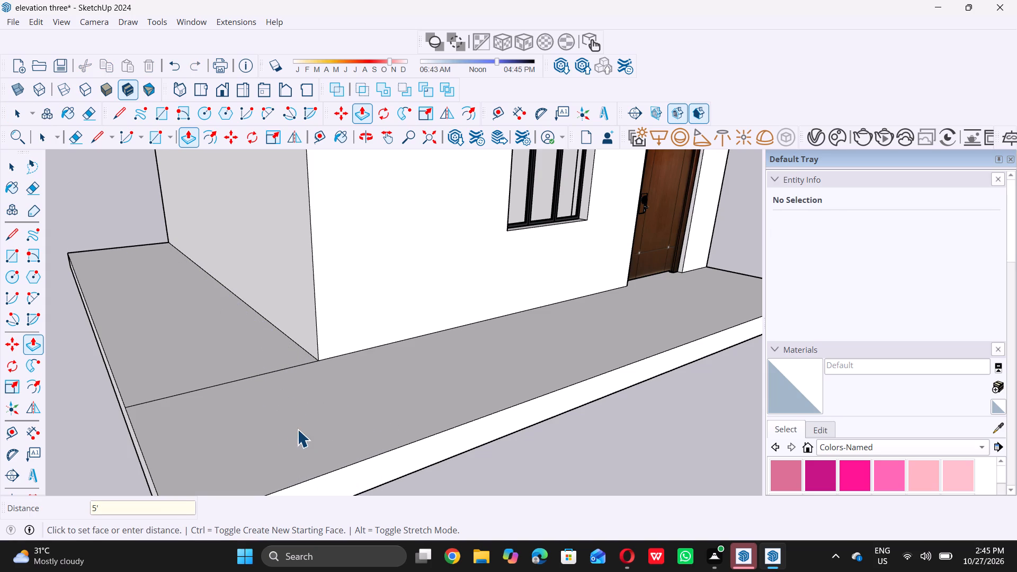
{"action": "key", "text": "space"}
Push/Pull the extended slab's long side face 2' back toward the house's window-side wall.
{"action": "scroll", "coordinate": [297, 429], "scroll_direction": "down", "scroll_amount": 15}
{"action": "middle_click_drag", "start_coordinate": [403, 368], "coordinate": [366, 361]}
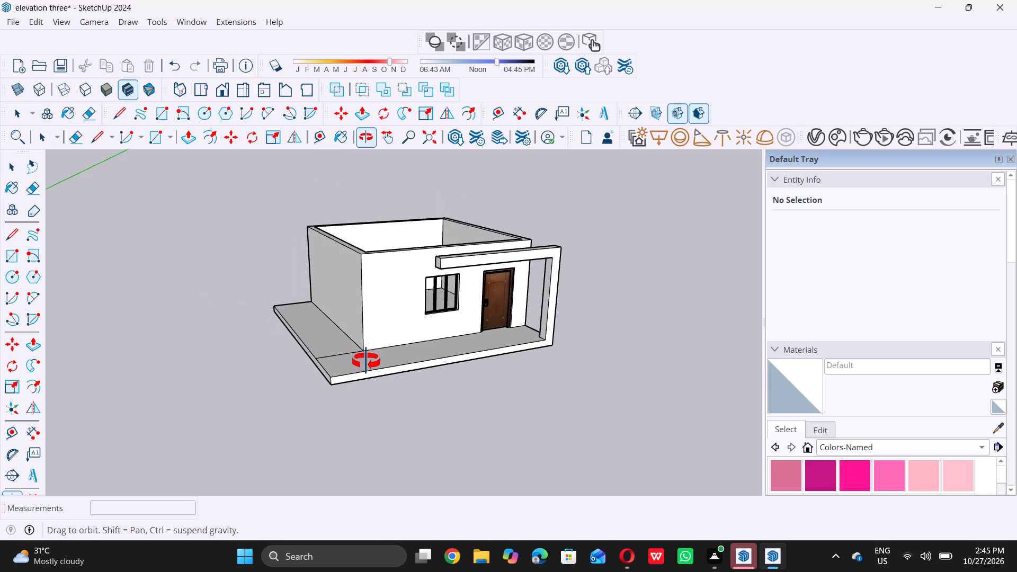
{"action": "middle_click_drag", "start_coordinate": [366, 361], "coordinate": [362, 361]}
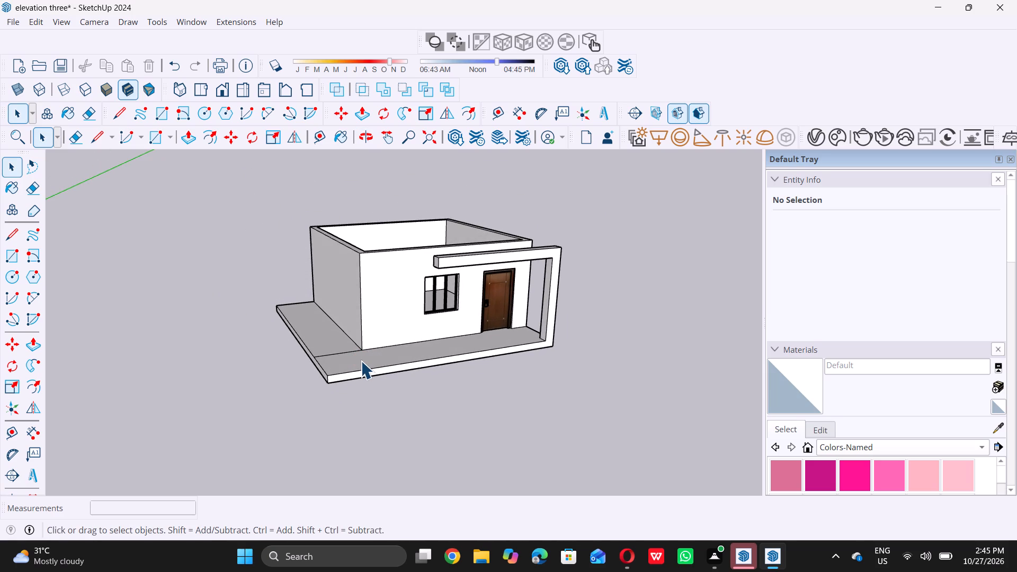
{"action": "middle_click_drag", "start_coordinate": [369, 309], "coordinate": [323, 293]}
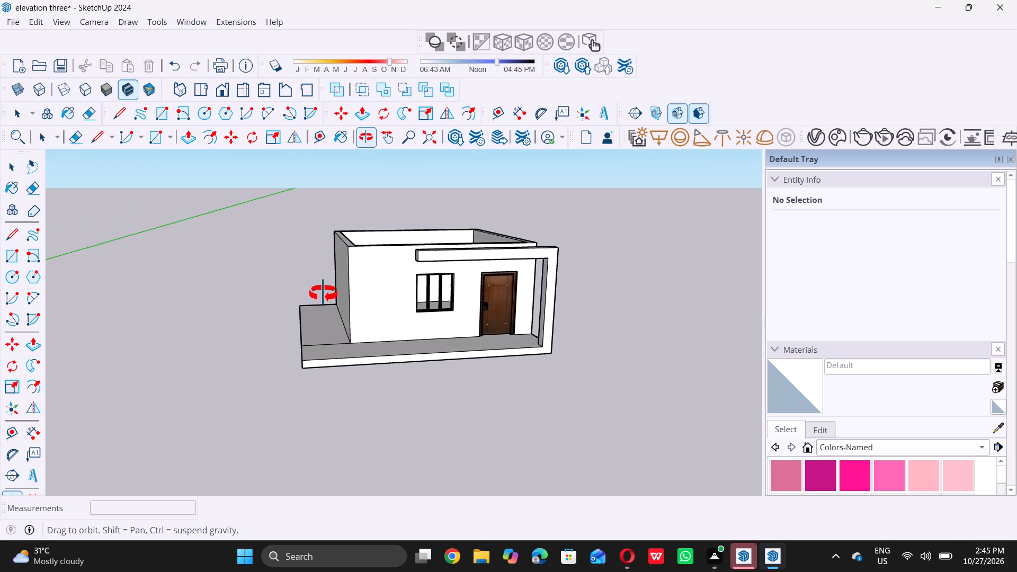
{"action": "middle_click_drag", "start_coordinate": [323, 293], "coordinate": [327, 292]}
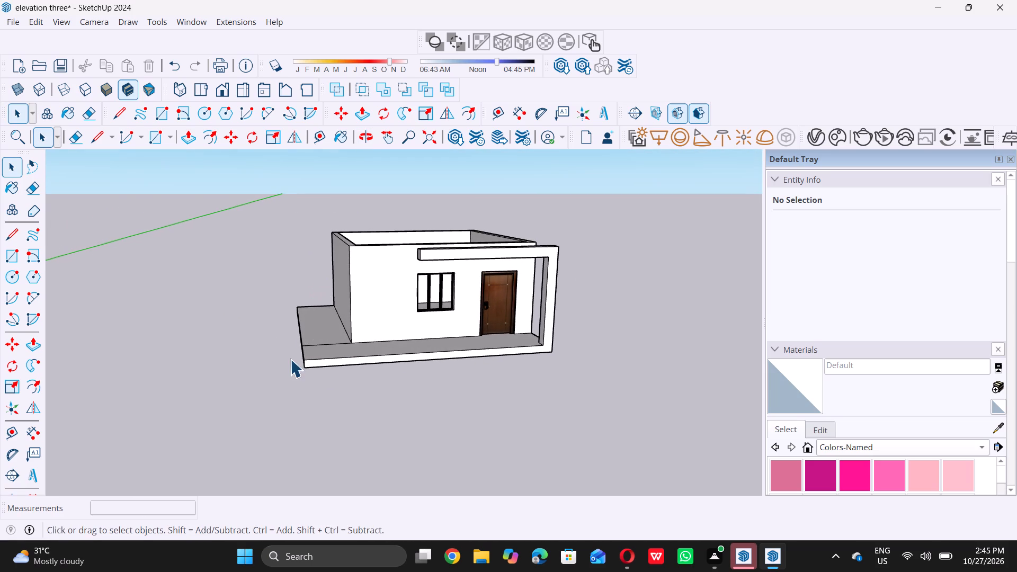
{"action": "scroll", "coordinate": [289, 361], "scroll_direction": "up", "scroll_amount": 7}
{"action": "middle_click_drag", "start_coordinate": [296, 335], "coordinate": [474, 316]}
{"action": "scroll", "coordinate": [447, 328], "scroll_direction": "up", "scroll_amount": 3}
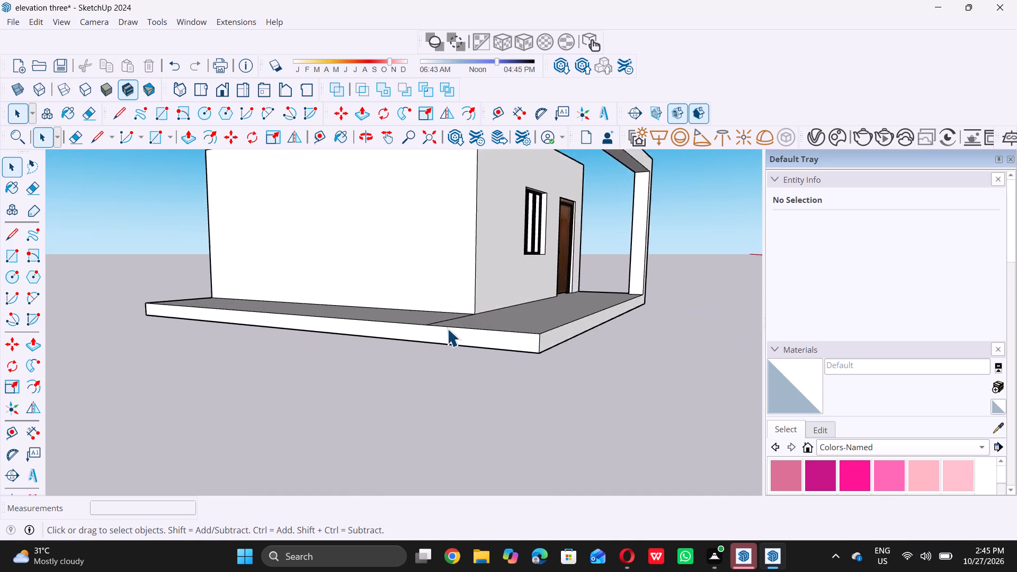
{"action": "scroll", "coordinate": [447, 328], "scroll_direction": "up", "scroll_amount": 3}
{"action": "double_click", "coordinate": [456, 336]}
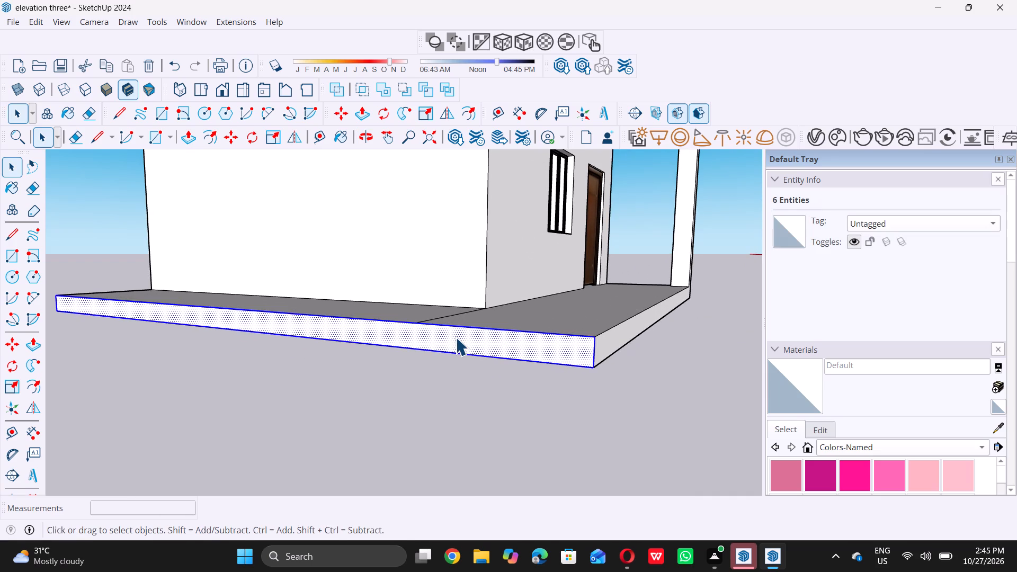
{"action": "key", "text": "p"}
{"action": "left_click", "coordinate": [456, 337]}
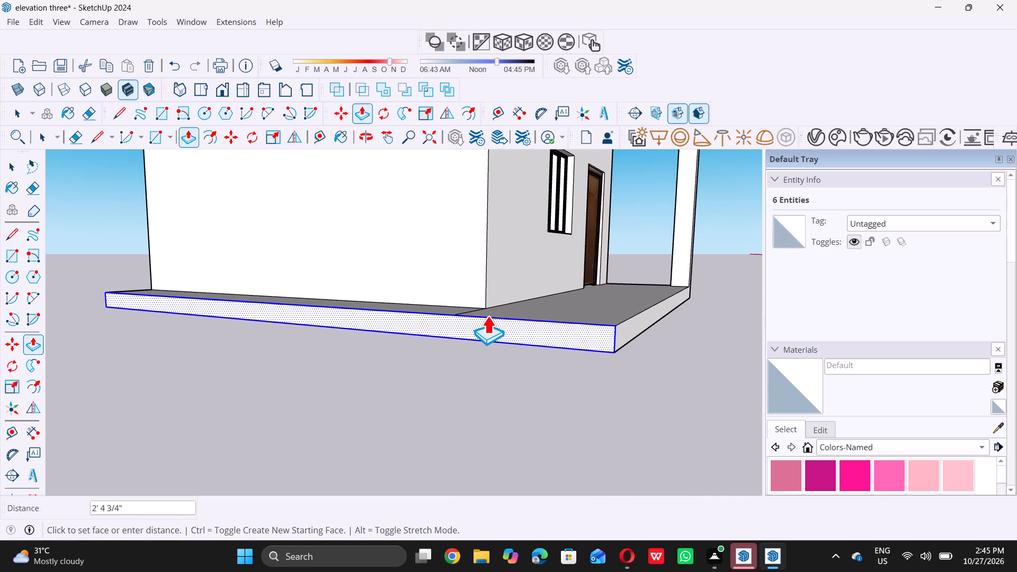
{"action": "type", "text": "2'"}
{"action": "key", "text": "Return"}
{"action": "key", "text": "space"}
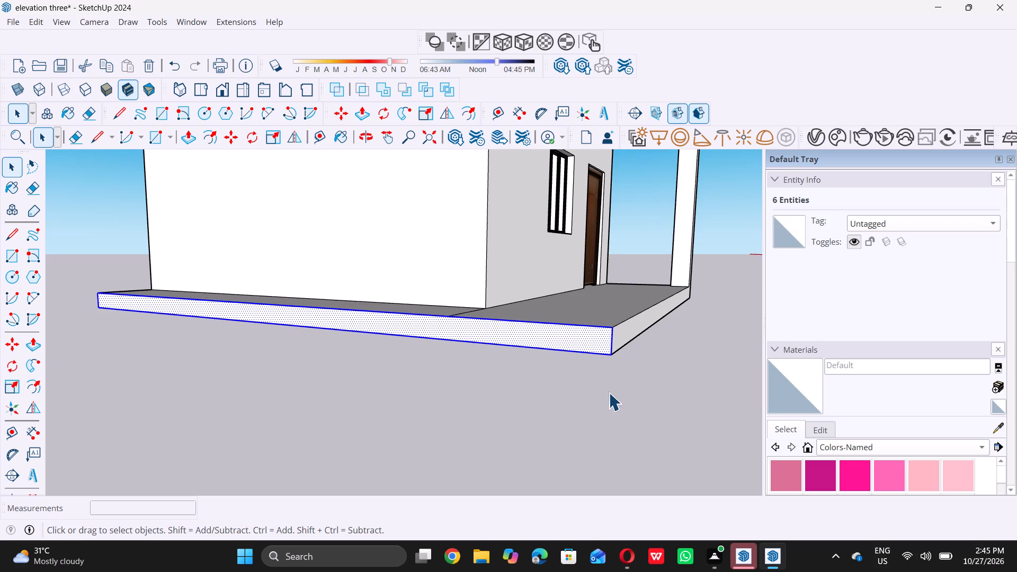
{"action": "triple_click", "coordinate": [610, 405]}
Erase the seam line on the slab's top surface between the front slab and its side extension.
{"action": "scroll", "coordinate": [605, 406], "scroll_direction": "down", "scroll_amount": 11}
{"action": "middle_click_drag", "start_coordinate": [613, 348], "coordinate": [563, 388]}
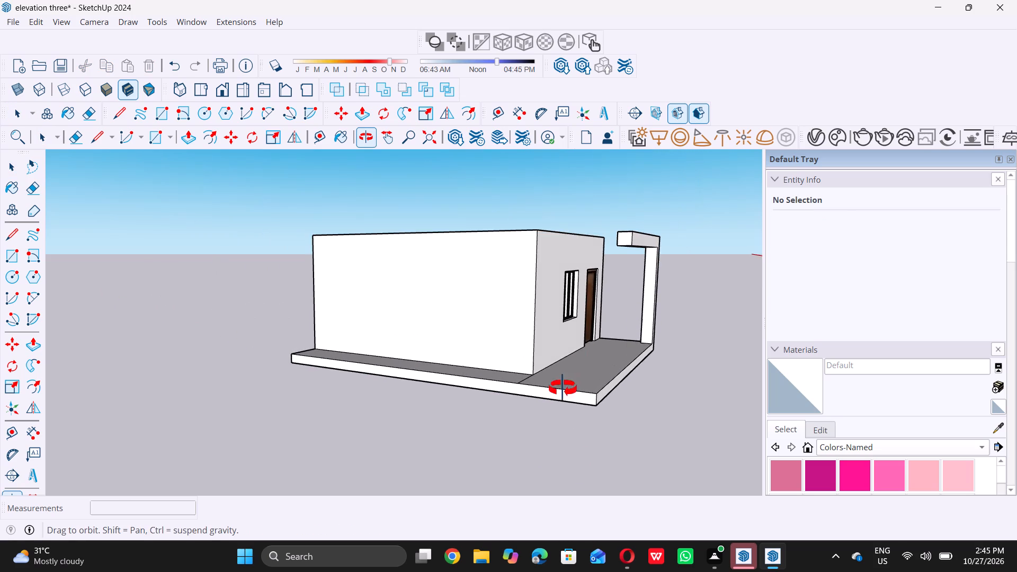
{"action": "middle_click_drag", "start_coordinate": [563, 388], "coordinate": [533, 415]}
{"action": "scroll", "coordinate": [426, 476], "scroll_direction": "up", "scroll_amount": 3}
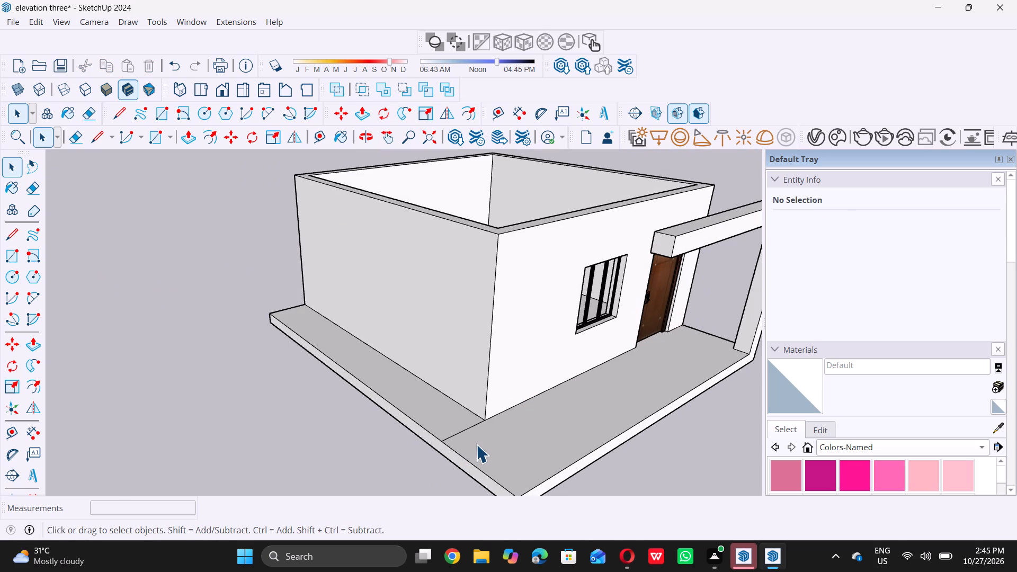
{"action": "key", "text": "e"}
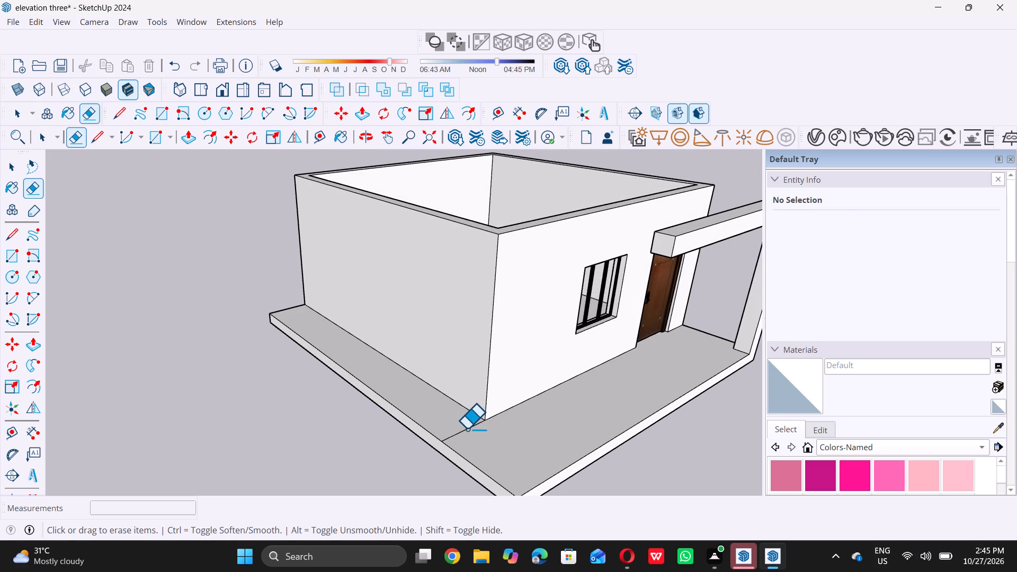
{"action": "triple_click", "coordinate": [467, 428]}
{"action": "key", "text": "space"}
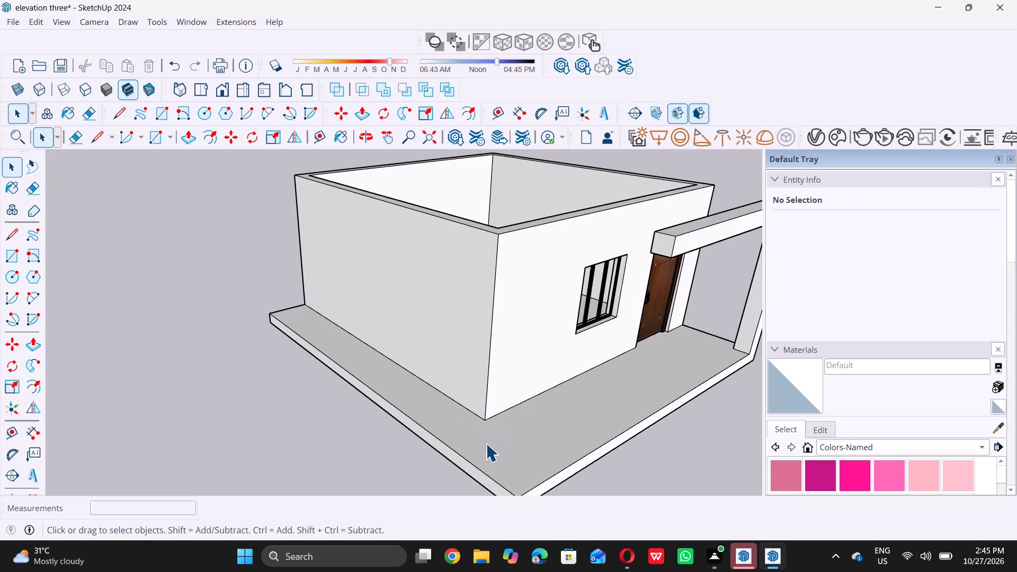
Draw a 9" line across the wall top at each end of the window-side wall, separating its top face.
{"action": "scroll", "coordinate": [483, 383], "scroll_direction": "down", "scroll_amount": 7}
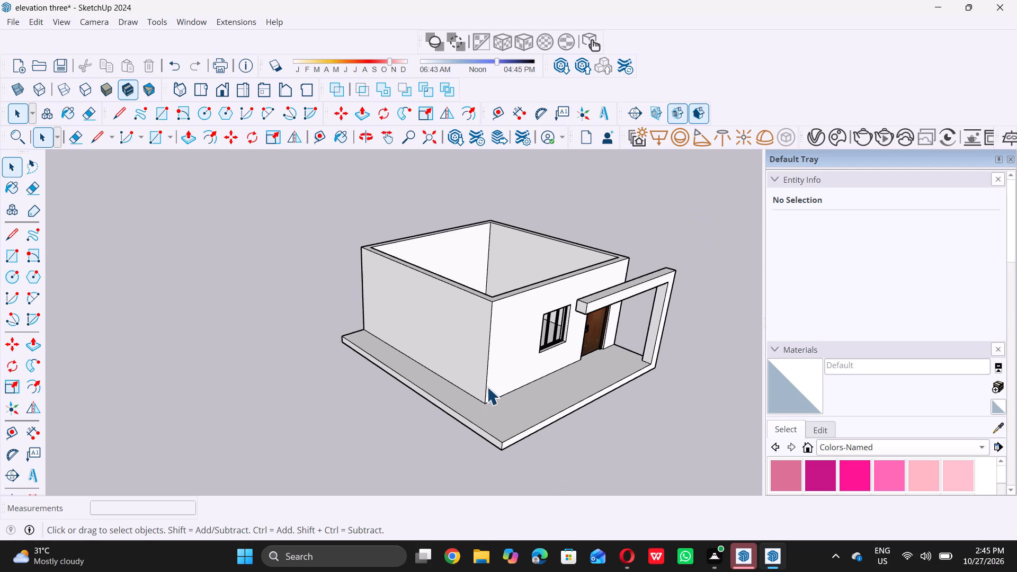
{"action": "scroll", "coordinate": [487, 387], "scroll_direction": "down", "scroll_amount": 2}
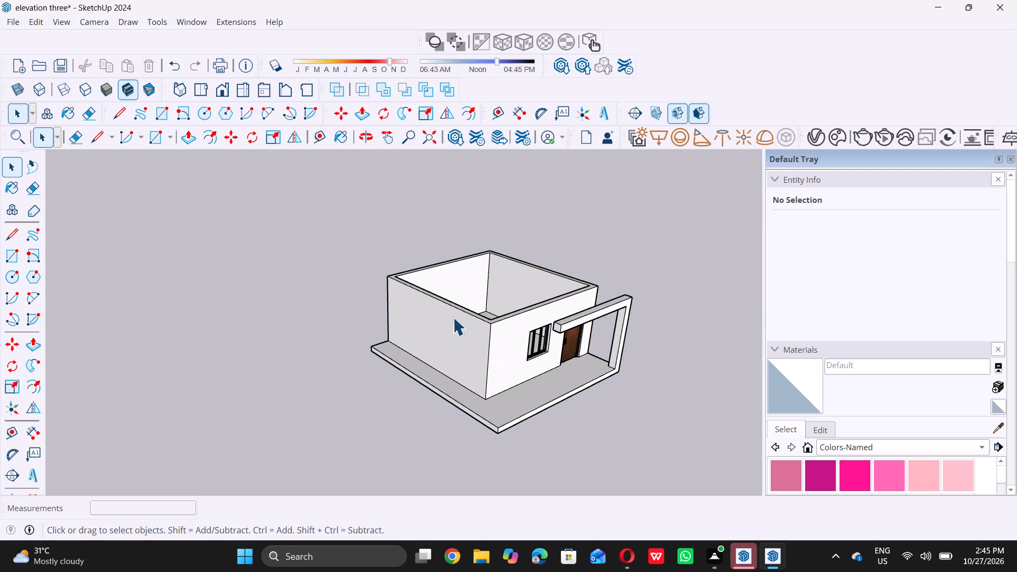
{"action": "middle_click_drag", "start_coordinate": [453, 317], "coordinate": [480, 427]}
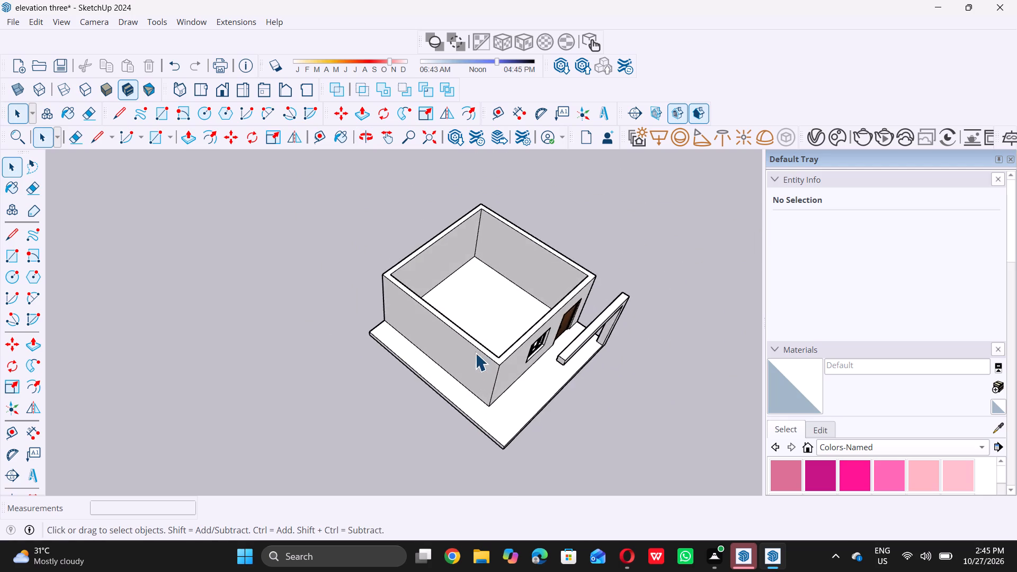
{"action": "scroll", "coordinate": [475, 353], "scroll_direction": "up", "scroll_amount": 14}
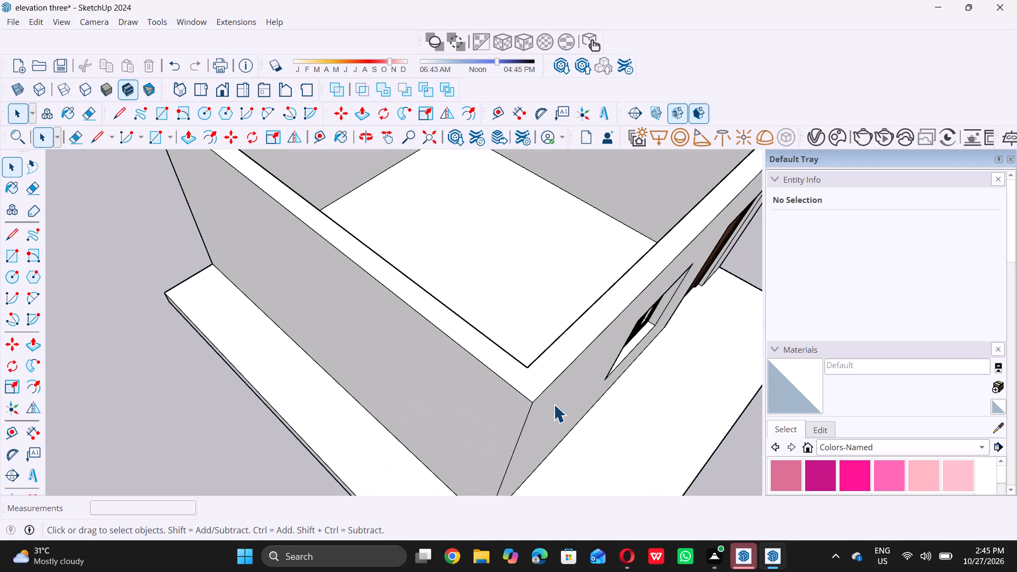
{"action": "key", "text": "l"}
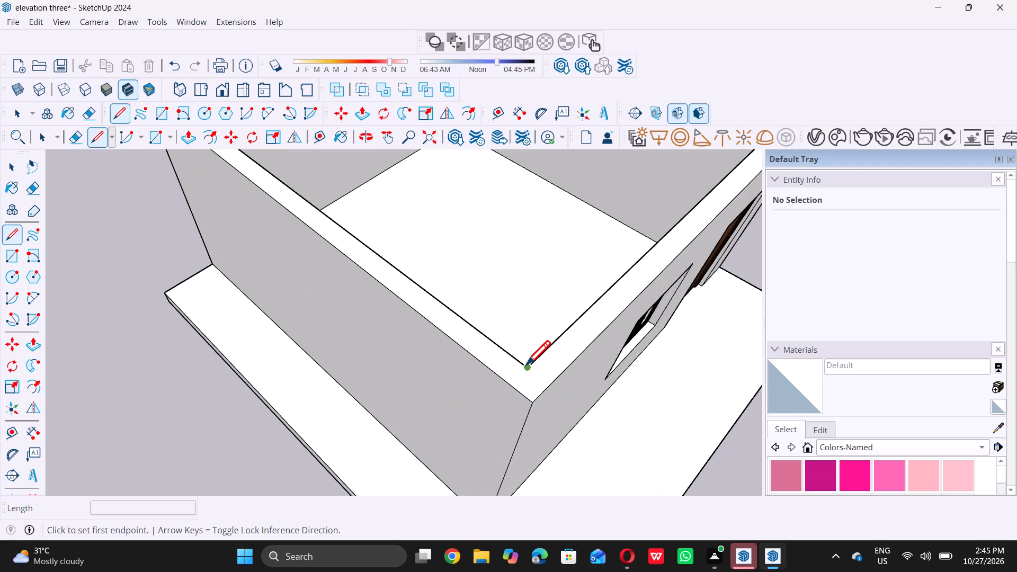
{"action": "left_click", "coordinate": [529, 364]}
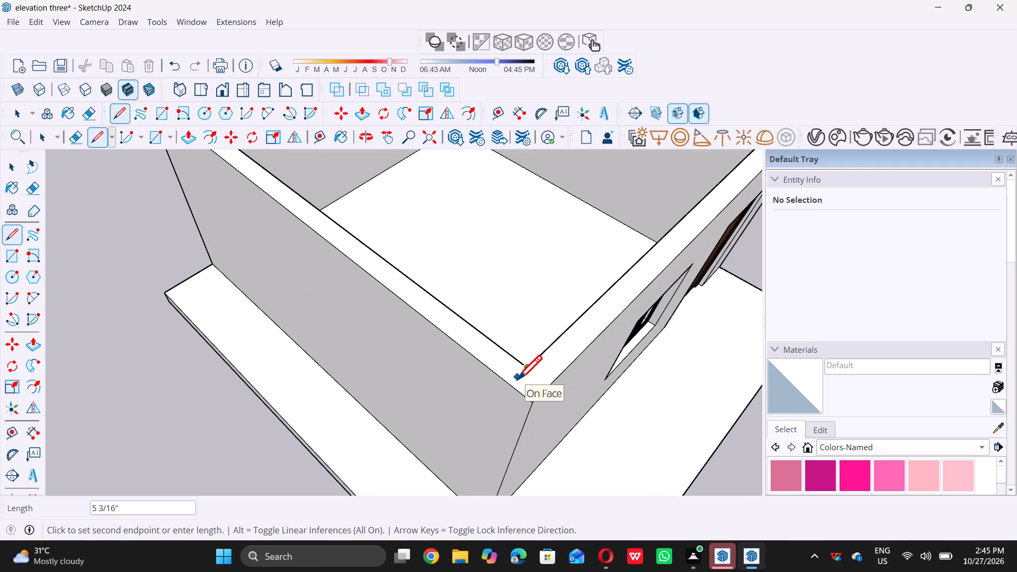
{"action": "double_click", "coordinate": [553, 382]}
{"action": "scroll", "coordinate": [549, 386], "scroll_direction": "down", "scroll_amount": 11}
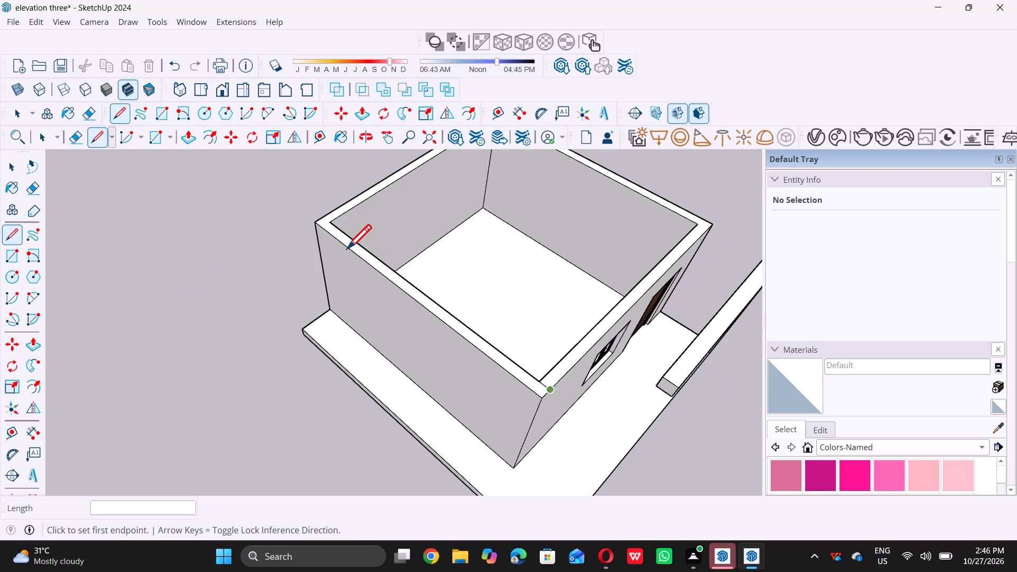
{"action": "scroll", "coordinate": [333, 222], "scroll_direction": "up", "scroll_amount": 5}
{"action": "triple_click", "coordinate": [329, 218]}
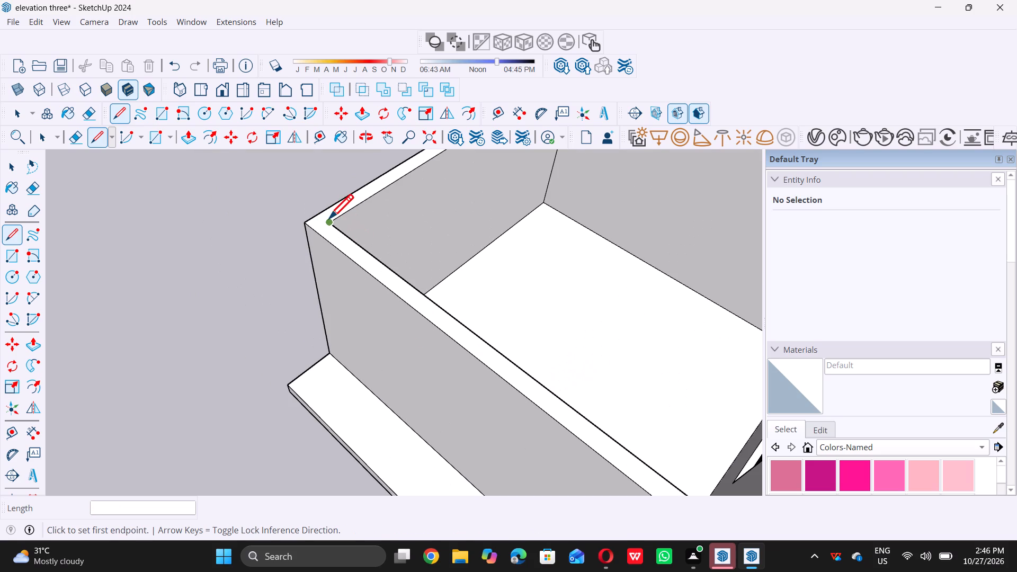
{"action": "left_click", "coordinate": [322, 211]}
{"action": "key", "text": "space"}
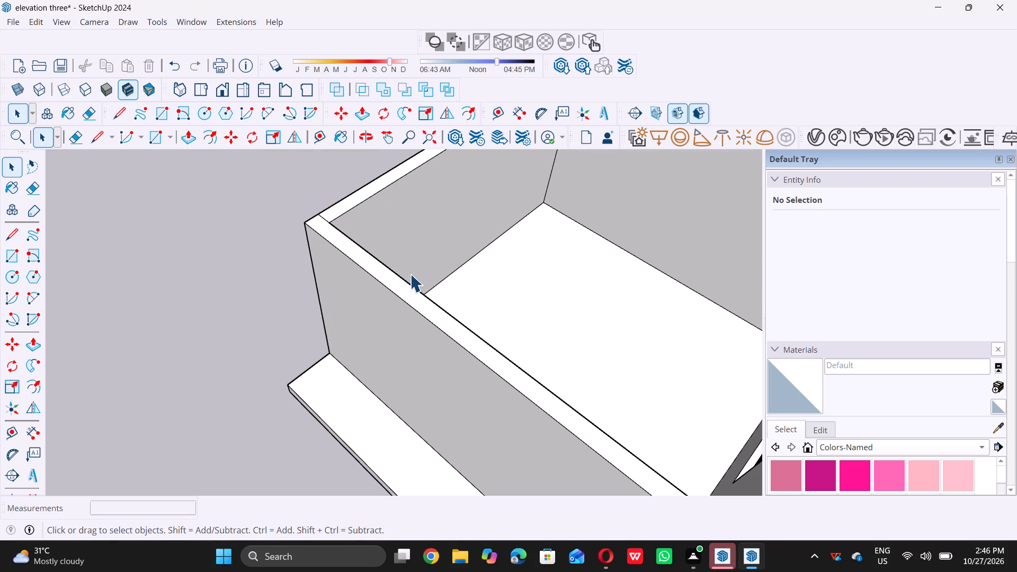
Push/Pull the window-side wall's separated top face downward by the same distance as the previous push/pull.
{"action": "scroll", "coordinate": [416, 283], "scroll_direction": "down", "scroll_amount": 10}
{"action": "middle_click_drag", "start_coordinate": [497, 423], "coordinate": [495, 322]}
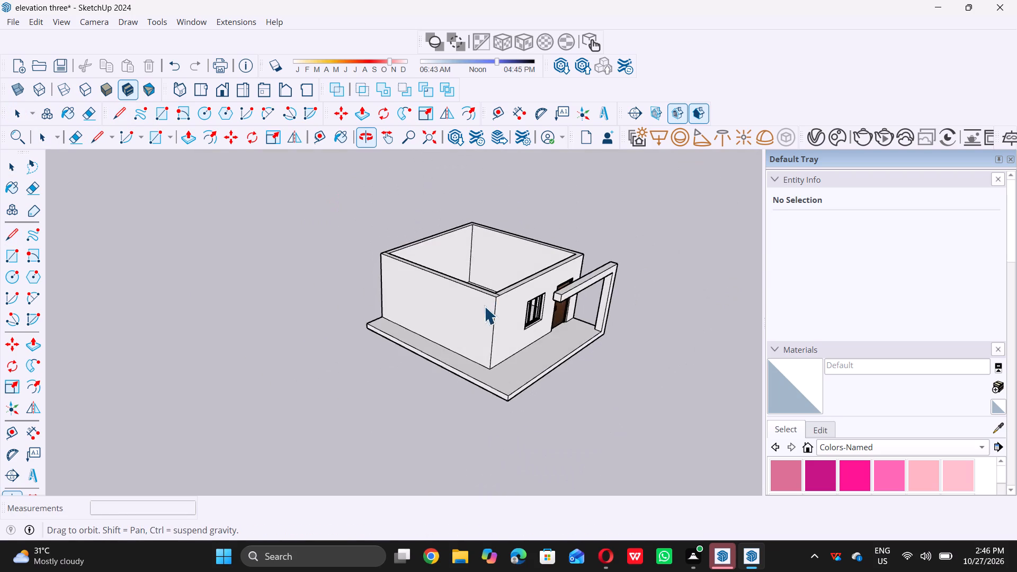
{"action": "scroll", "coordinate": [481, 300], "scroll_direction": "up", "scroll_amount": 11}
{"action": "middle_click_drag", "start_coordinate": [486, 279], "coordinate": [480, 307]}
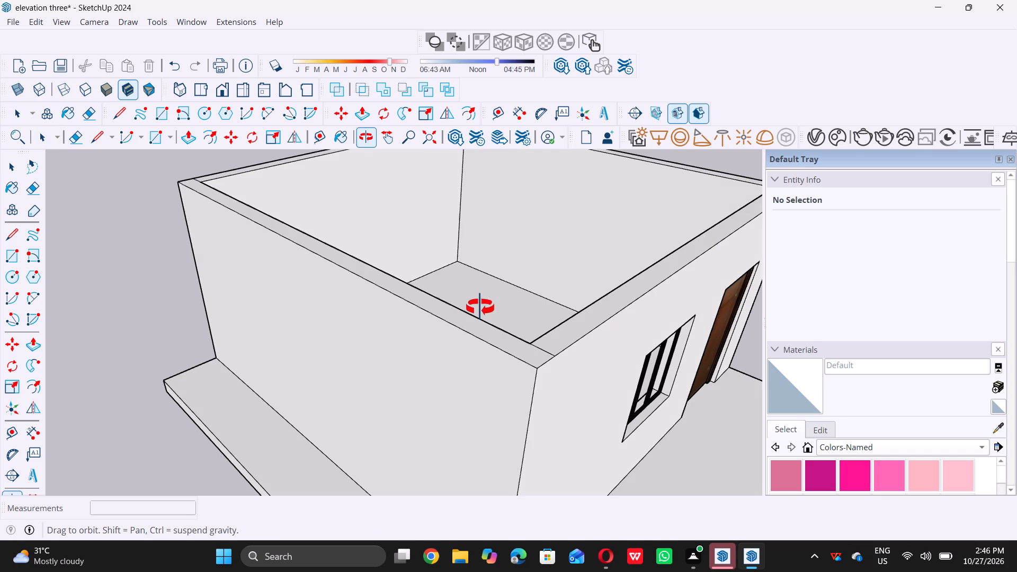
{"action": "scroll", "coordinate": [465, 365], "scroll_direction": "up", "scroll_amount": 5}
{"action": "triple_click", "coordinate": [475, 346]}
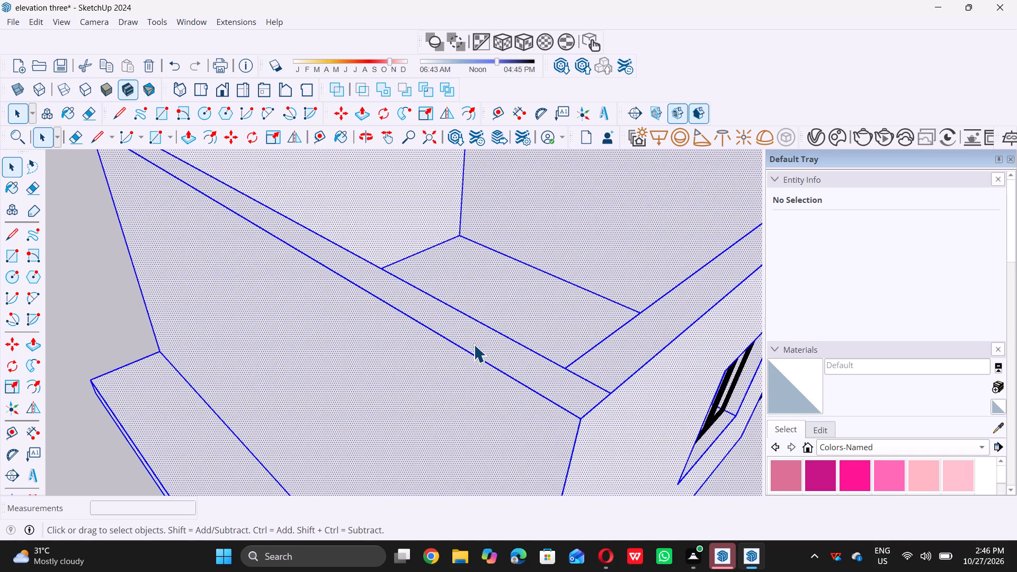
{"action": "scroll", "coordinate": [474, 344], "scroll_direction": "down", "scroll_amount": 5}
{"action": "left_click", "coordinate": [136, 321]}
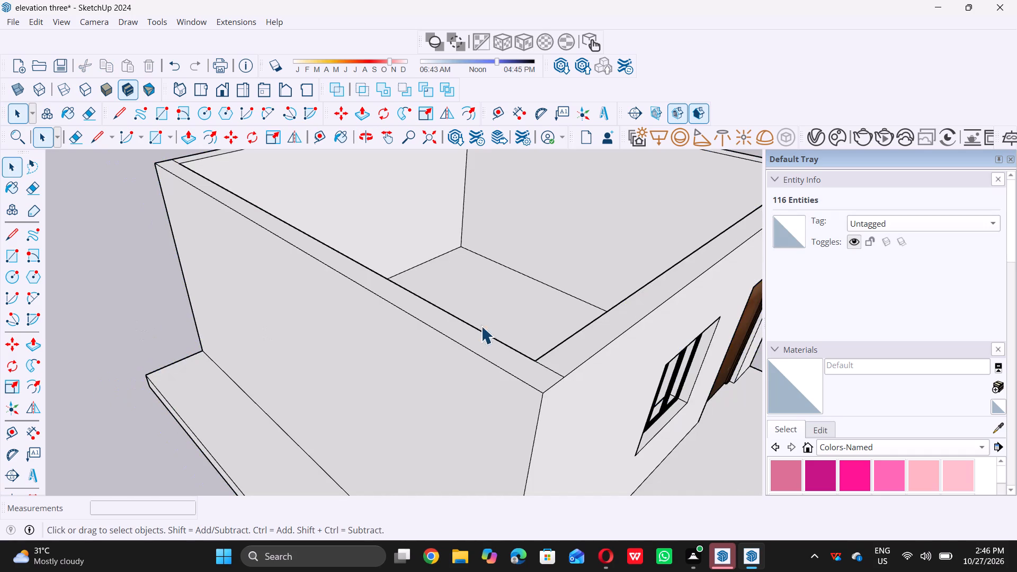
{"action": "scroll", "coordinate": [486, 330], "scroll_direction": "up", "scroll_amount": 3}
{"action": "left_click", "coordinate": [499, 362]}
{"action": "key", "text": "p"}
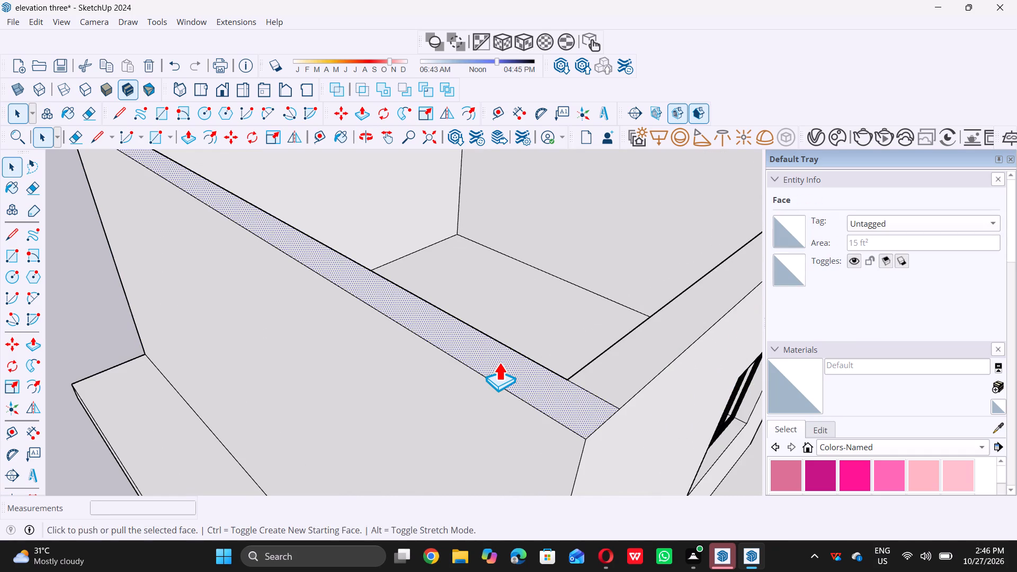
{"action": "double_click", "coordinate": [499, 362]}
{"action": "scroll", "coordinate": [499, 362], "scroll_direction": "down", "scroll_amount": 10}
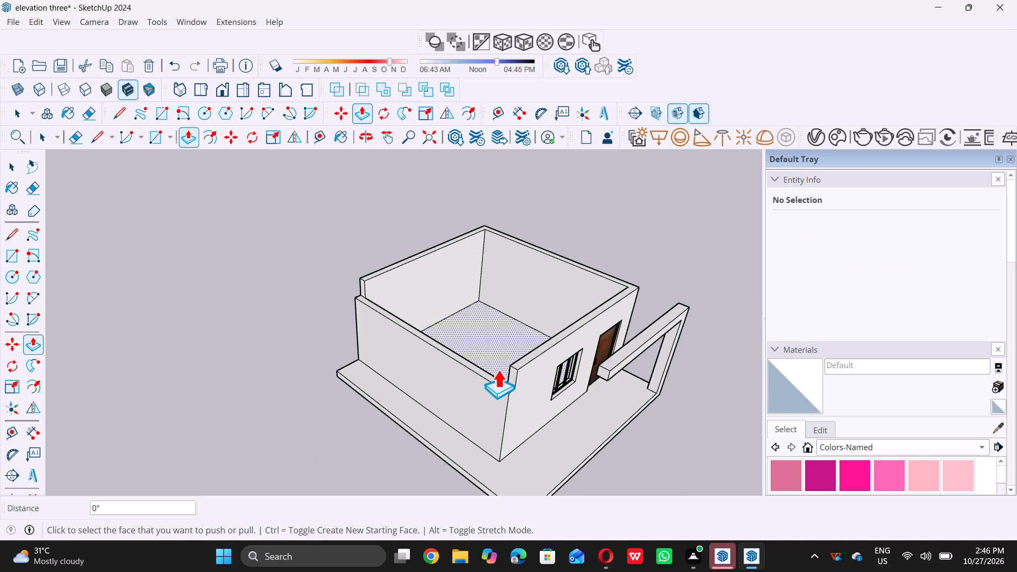
{"action": "left_click", "coordinate": [498, 370]}
{"action": "key", "text": "space"}
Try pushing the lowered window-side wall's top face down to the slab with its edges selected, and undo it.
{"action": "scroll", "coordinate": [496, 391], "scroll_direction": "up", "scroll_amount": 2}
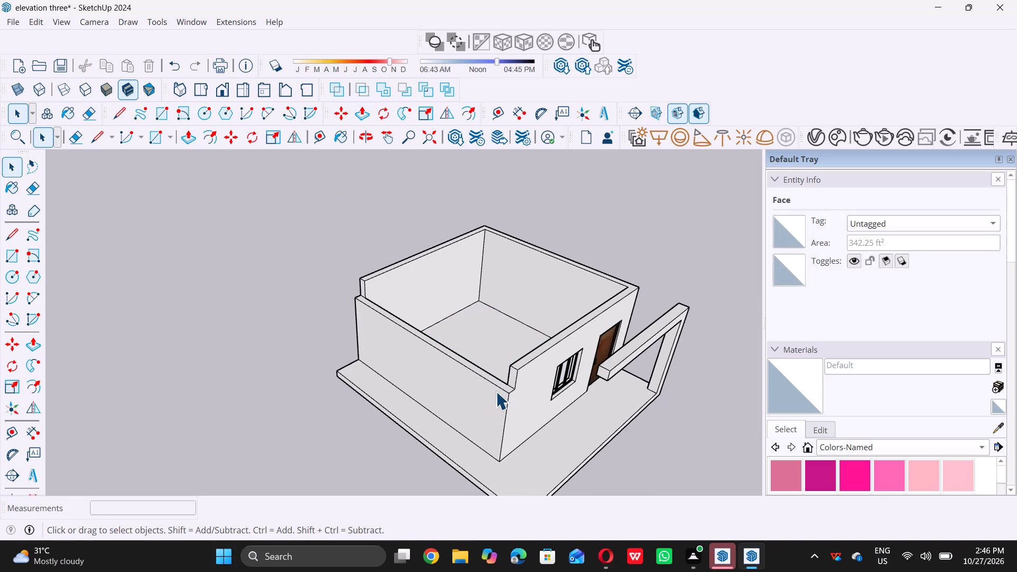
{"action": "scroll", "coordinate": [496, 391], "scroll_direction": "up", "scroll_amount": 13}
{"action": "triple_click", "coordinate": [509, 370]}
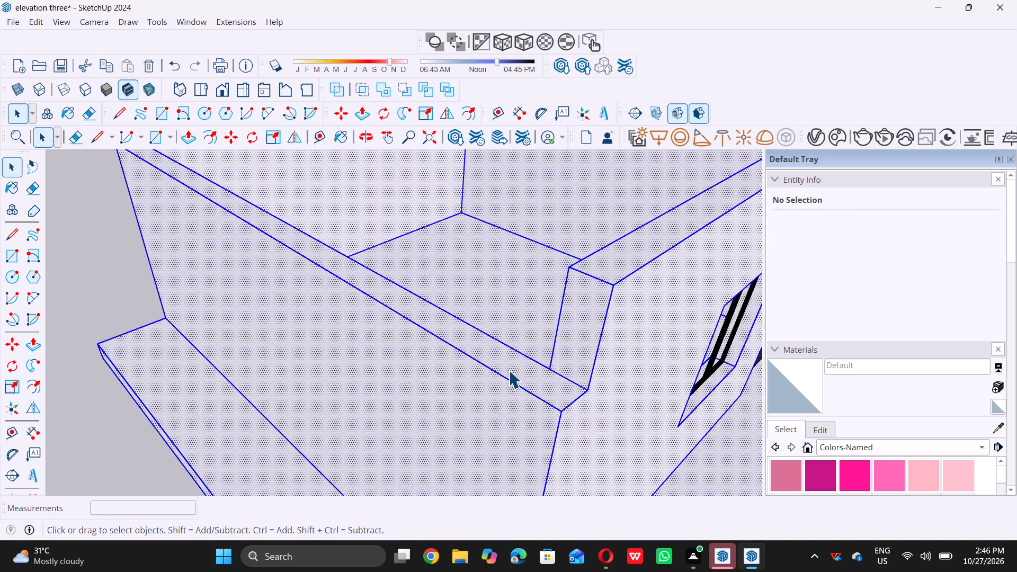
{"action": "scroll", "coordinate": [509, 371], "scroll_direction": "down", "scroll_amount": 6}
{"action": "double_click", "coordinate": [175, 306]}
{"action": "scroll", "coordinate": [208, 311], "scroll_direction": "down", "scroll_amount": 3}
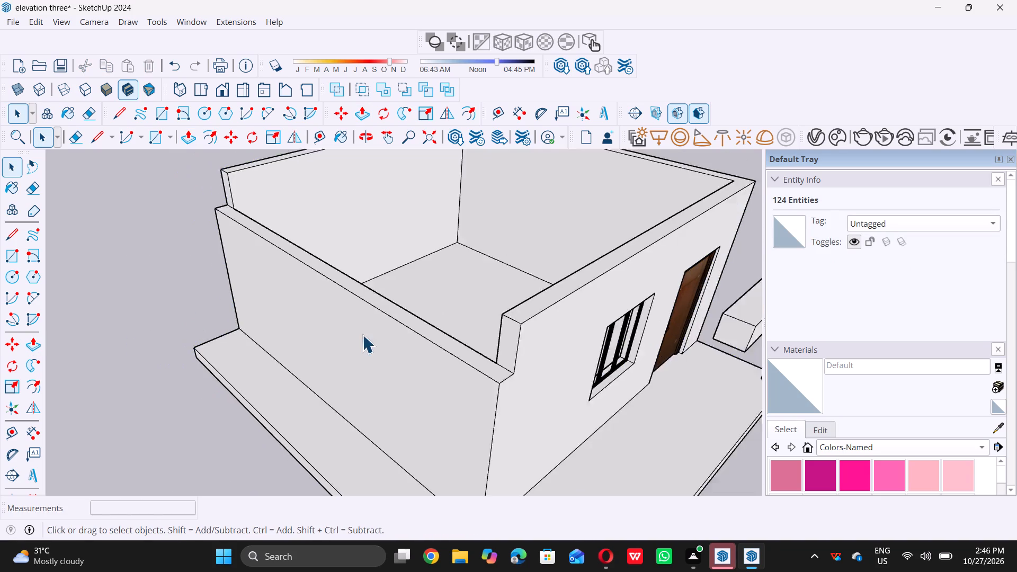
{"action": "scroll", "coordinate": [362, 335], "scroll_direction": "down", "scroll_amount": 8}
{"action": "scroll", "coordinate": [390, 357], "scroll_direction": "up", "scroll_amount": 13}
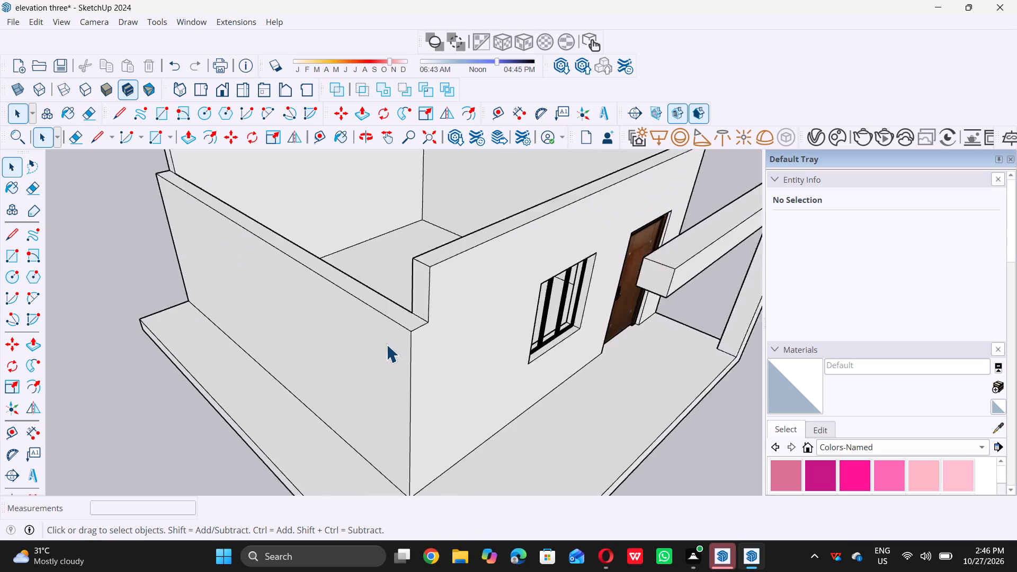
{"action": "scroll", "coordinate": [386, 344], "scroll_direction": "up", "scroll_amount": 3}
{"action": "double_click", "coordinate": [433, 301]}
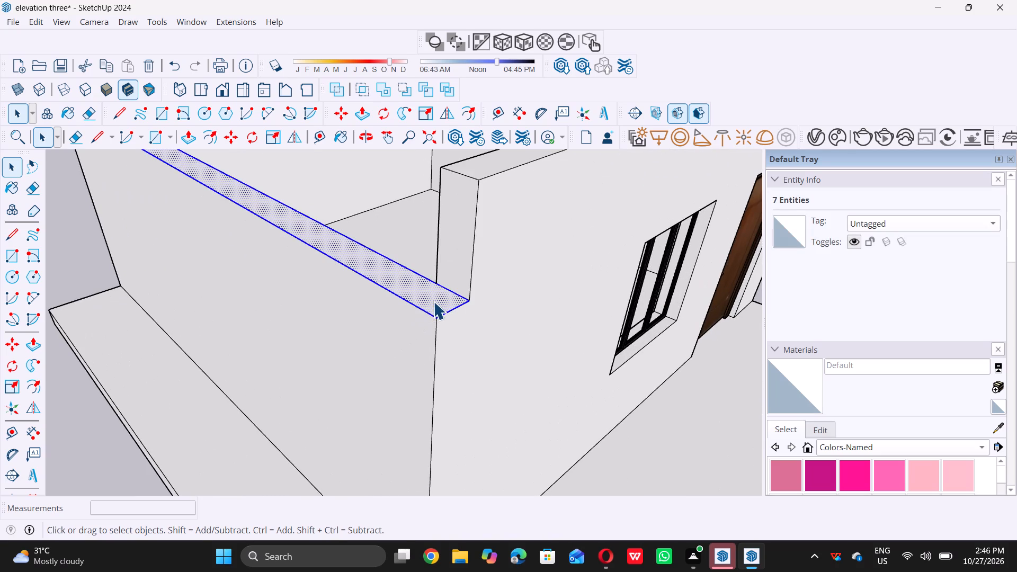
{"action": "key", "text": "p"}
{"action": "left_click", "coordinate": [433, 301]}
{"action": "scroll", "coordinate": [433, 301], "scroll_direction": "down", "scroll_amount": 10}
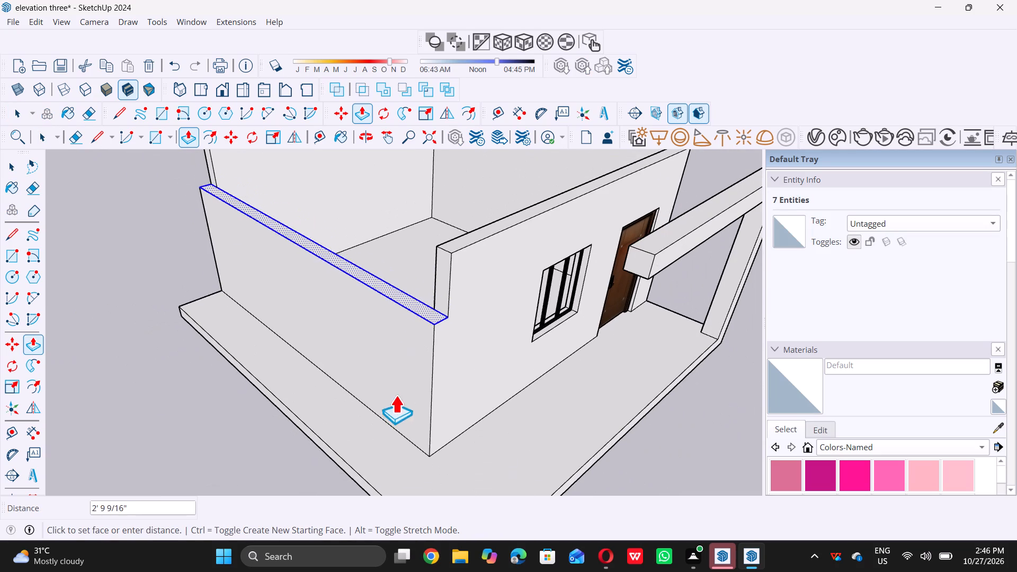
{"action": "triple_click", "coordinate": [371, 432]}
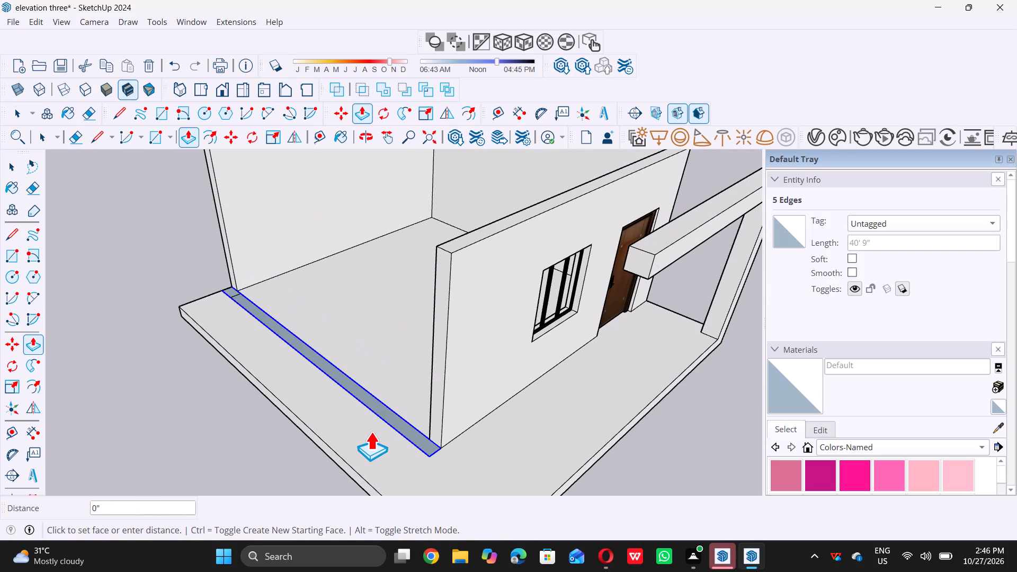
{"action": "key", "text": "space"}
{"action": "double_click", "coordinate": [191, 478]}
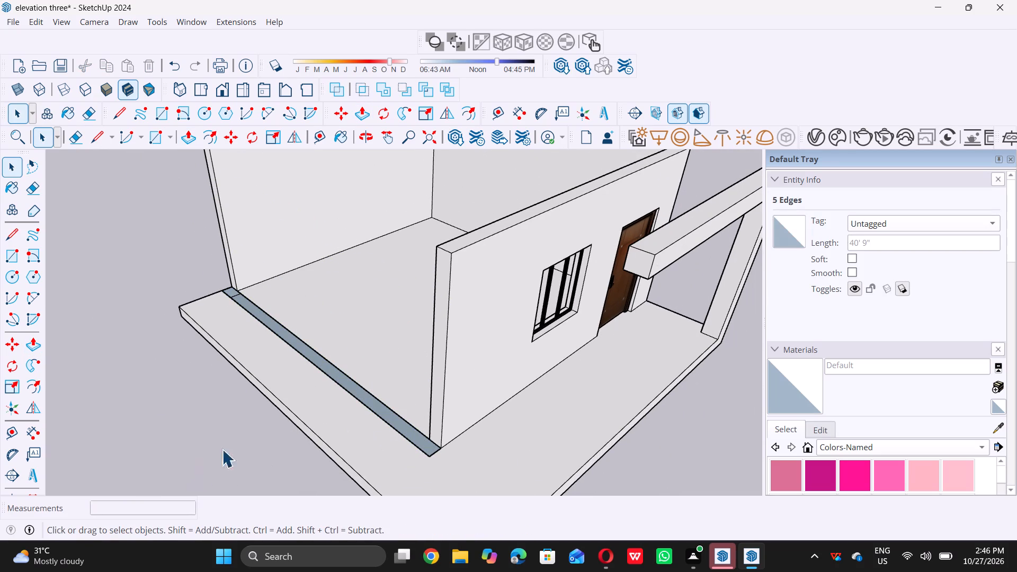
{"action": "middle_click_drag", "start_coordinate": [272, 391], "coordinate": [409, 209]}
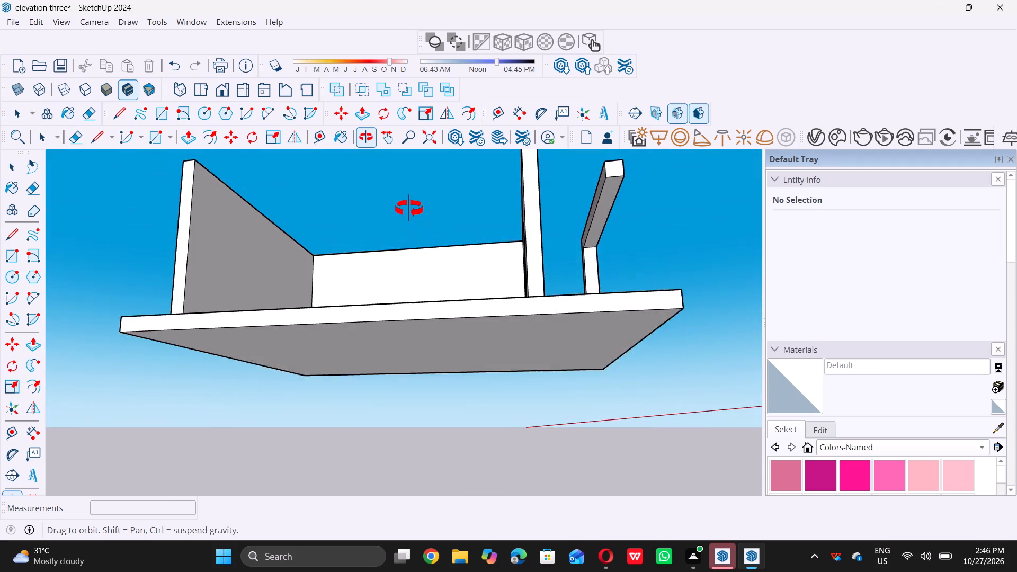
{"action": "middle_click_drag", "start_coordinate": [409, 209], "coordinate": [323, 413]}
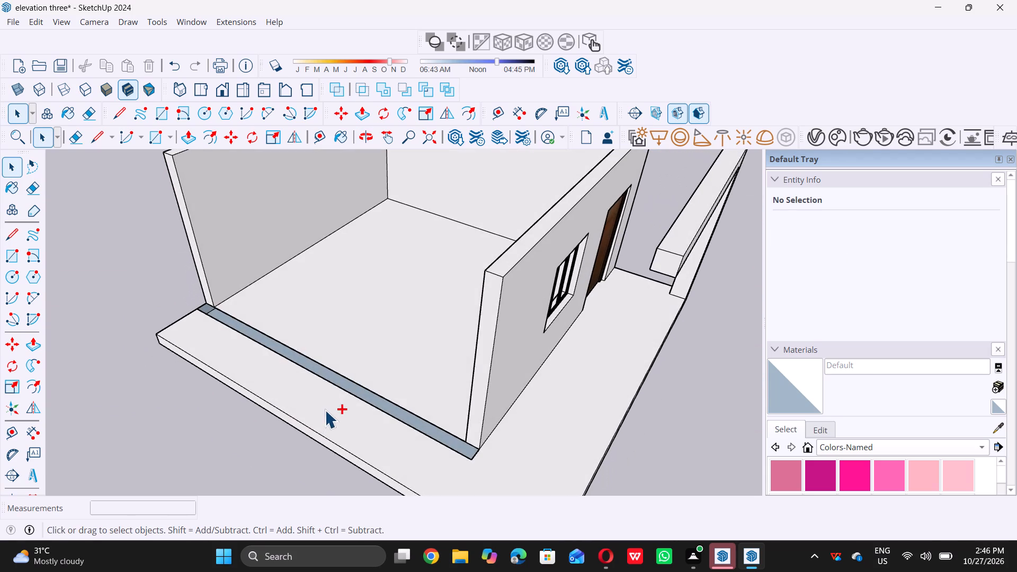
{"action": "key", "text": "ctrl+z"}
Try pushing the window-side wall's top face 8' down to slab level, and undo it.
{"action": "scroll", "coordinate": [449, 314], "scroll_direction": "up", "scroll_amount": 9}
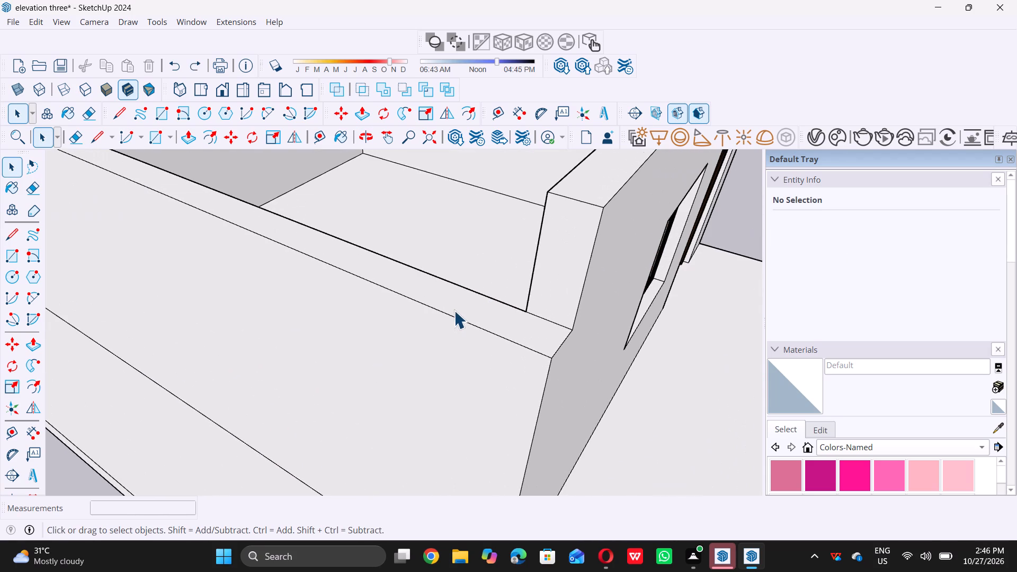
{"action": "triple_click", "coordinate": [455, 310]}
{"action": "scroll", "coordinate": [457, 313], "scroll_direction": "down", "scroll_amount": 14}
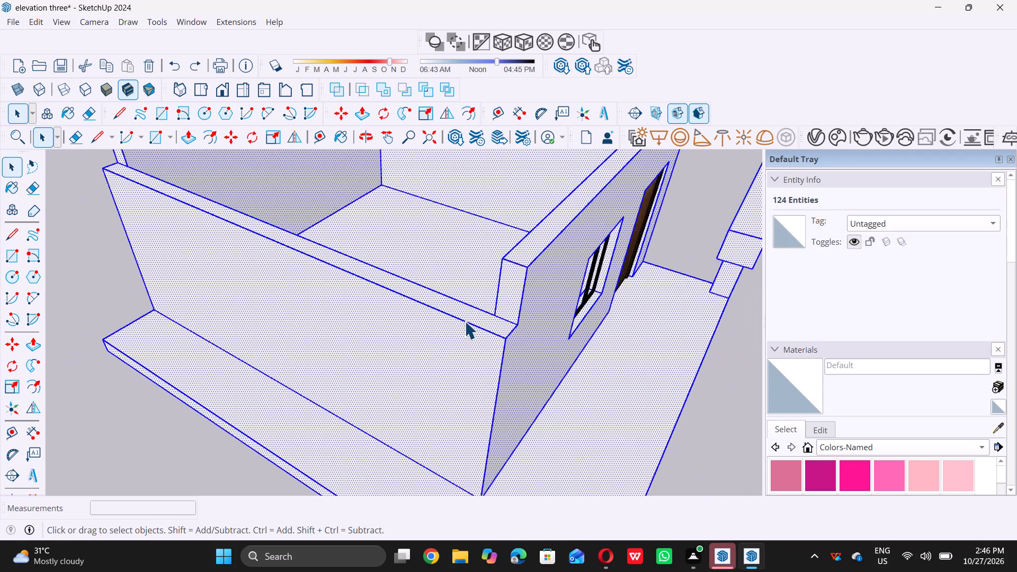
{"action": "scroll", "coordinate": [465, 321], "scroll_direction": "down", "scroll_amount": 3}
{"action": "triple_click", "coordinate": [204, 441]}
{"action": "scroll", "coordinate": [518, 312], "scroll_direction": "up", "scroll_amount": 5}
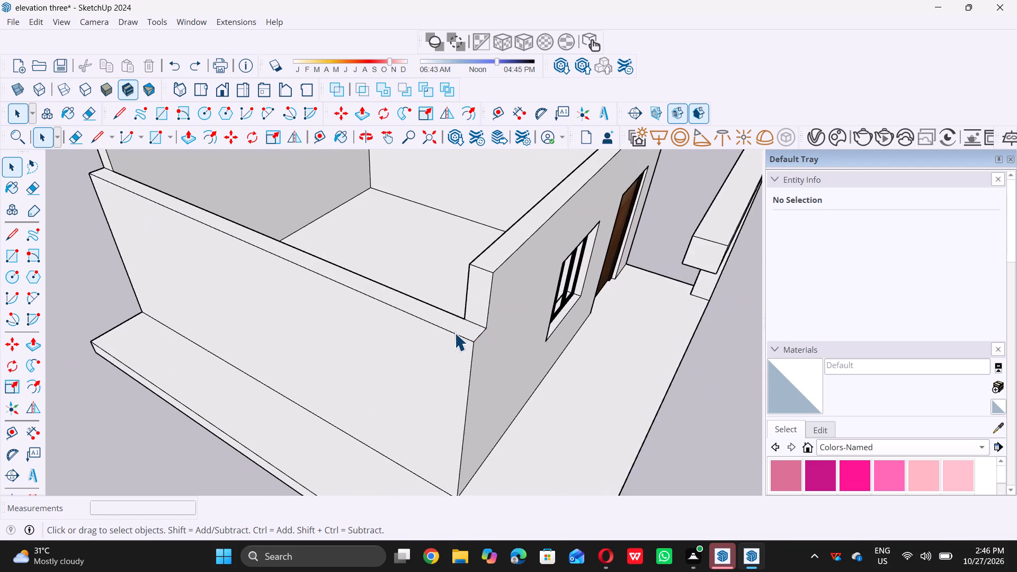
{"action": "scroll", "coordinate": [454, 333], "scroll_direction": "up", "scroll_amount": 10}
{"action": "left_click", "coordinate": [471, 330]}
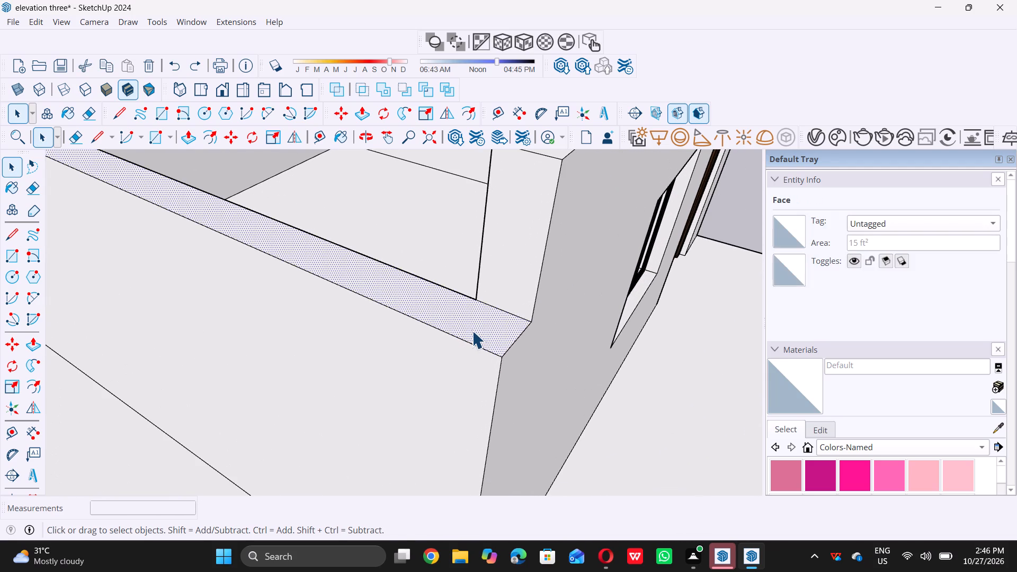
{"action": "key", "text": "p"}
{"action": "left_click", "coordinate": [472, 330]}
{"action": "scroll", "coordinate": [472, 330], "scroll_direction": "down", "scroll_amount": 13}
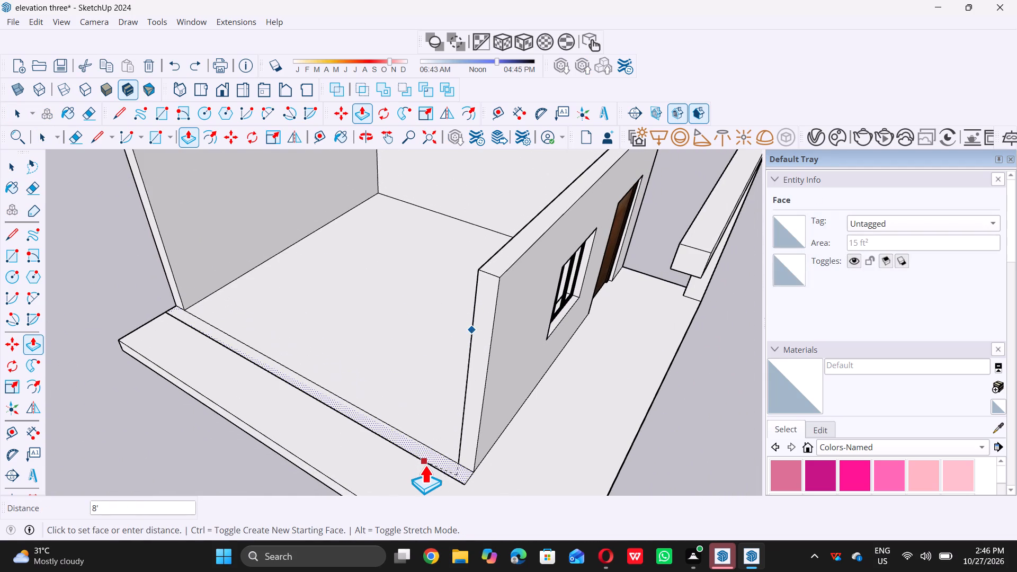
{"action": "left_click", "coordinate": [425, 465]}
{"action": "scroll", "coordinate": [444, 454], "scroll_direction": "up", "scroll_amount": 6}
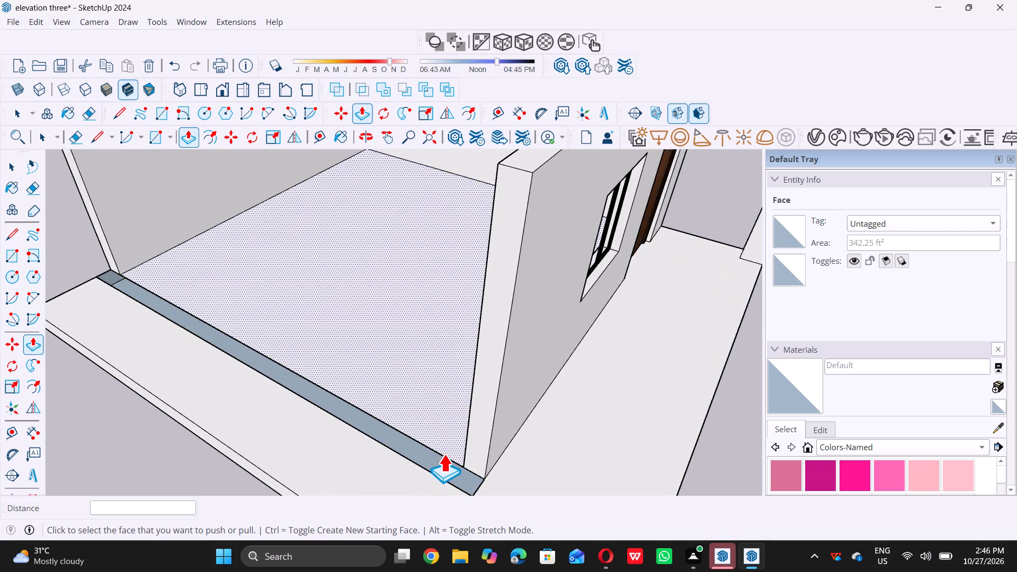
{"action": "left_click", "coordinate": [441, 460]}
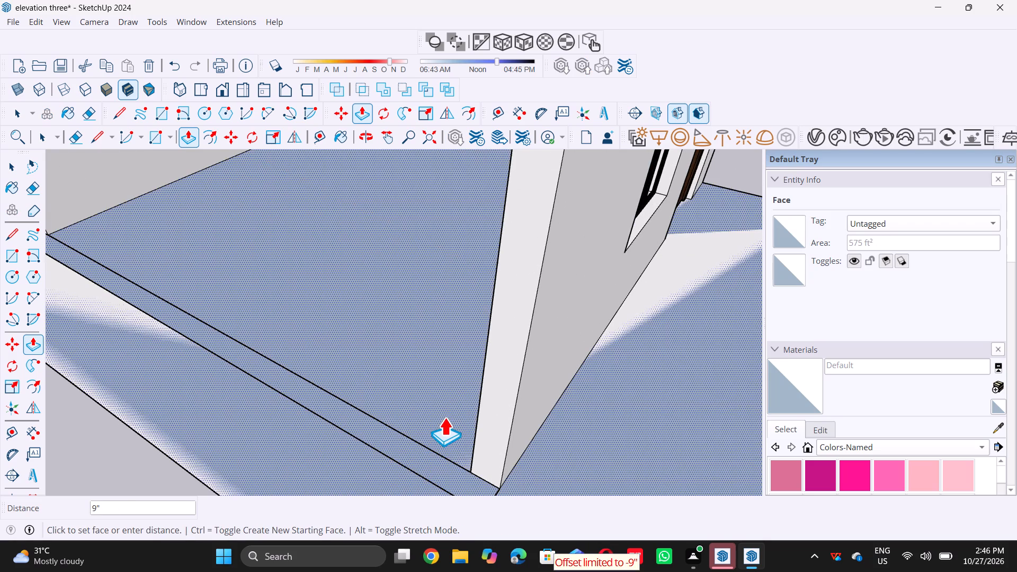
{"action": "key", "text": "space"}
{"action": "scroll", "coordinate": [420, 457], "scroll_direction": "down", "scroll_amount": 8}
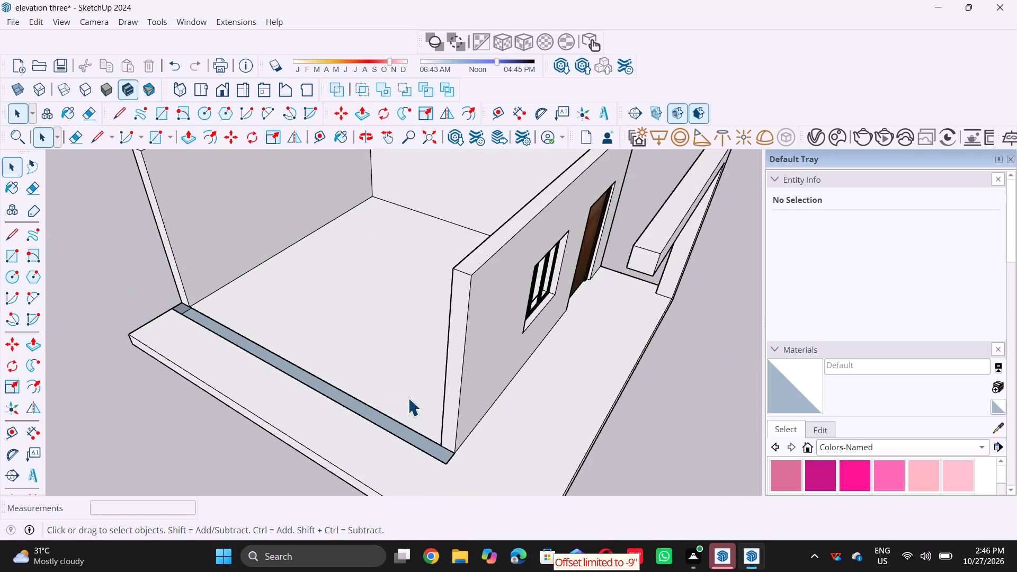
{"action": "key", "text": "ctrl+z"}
Push/Pull the window-side wall's top face all the way down to the slab to remove the wall between its ends.
{"action": "scroll", "coordinate": [427, 309], "scroll_direction": "up", "scroll_amount": 8}
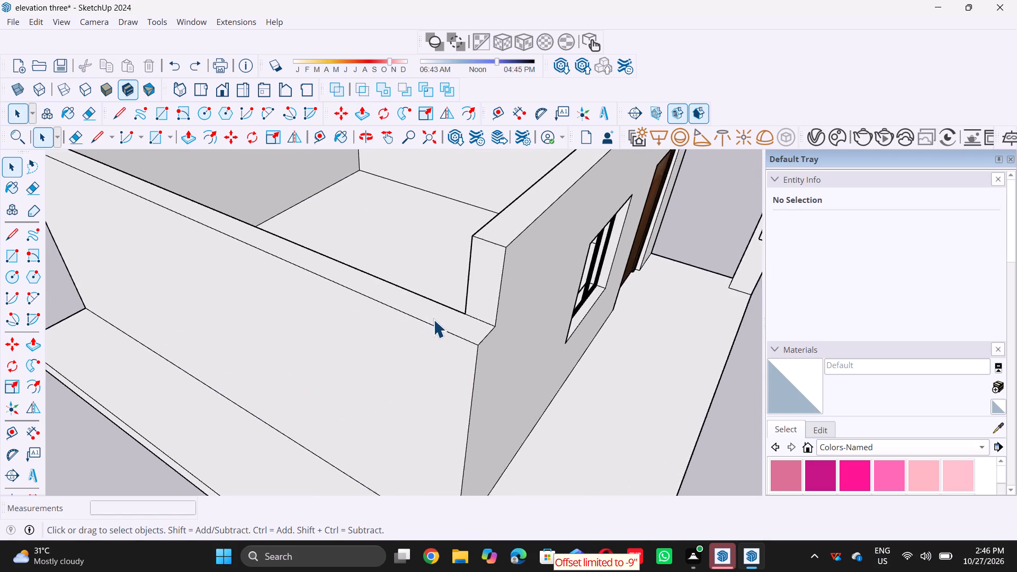
{"action": "left_click", "coordinate": [435, 318]}
{"action": "key", "text": "p"}
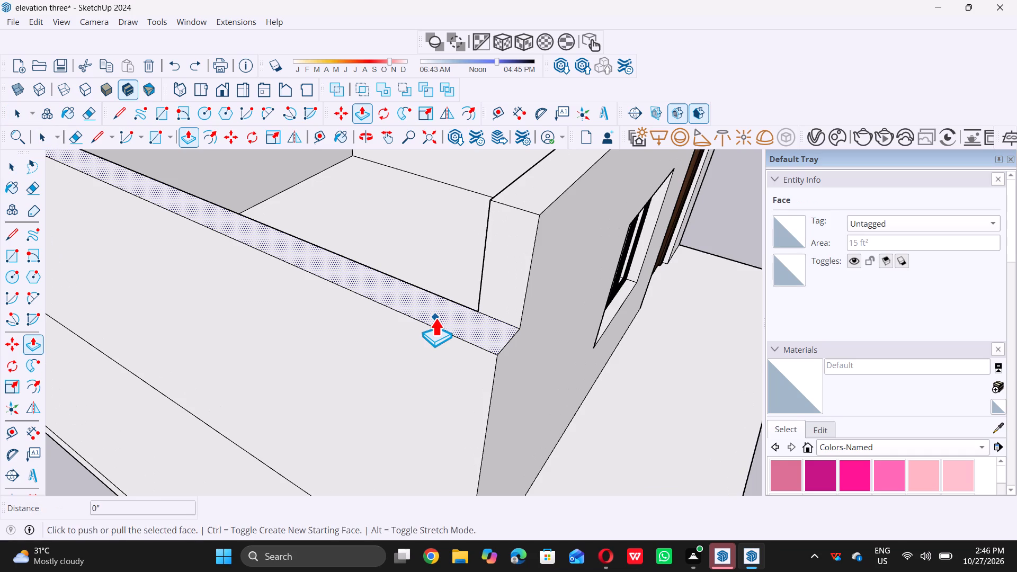
{"action": "double_click", "coordinate": [435, 318]}
{"action": "scroll", "coordinate": [435, 318], "scroll_direction": "down", "scroll_amount": 8}
{"action": "triple_click", "coordinate": [435, 320]}
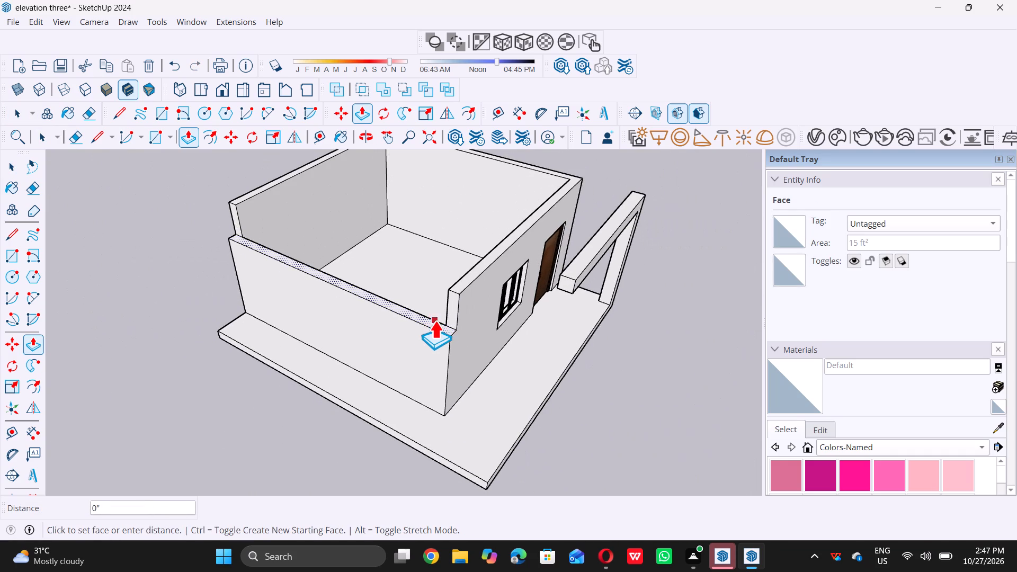
{"action": "left_click", "coordinate": [424, 376]}
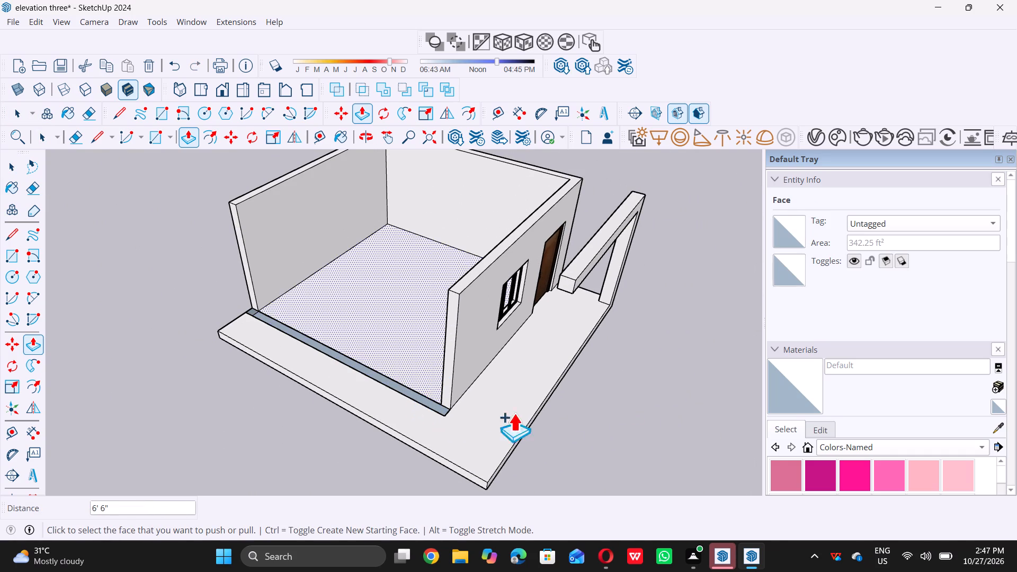
{"action": "key", "text": "space"}
{"action": "double_click", "coordinate": [678, 416]}
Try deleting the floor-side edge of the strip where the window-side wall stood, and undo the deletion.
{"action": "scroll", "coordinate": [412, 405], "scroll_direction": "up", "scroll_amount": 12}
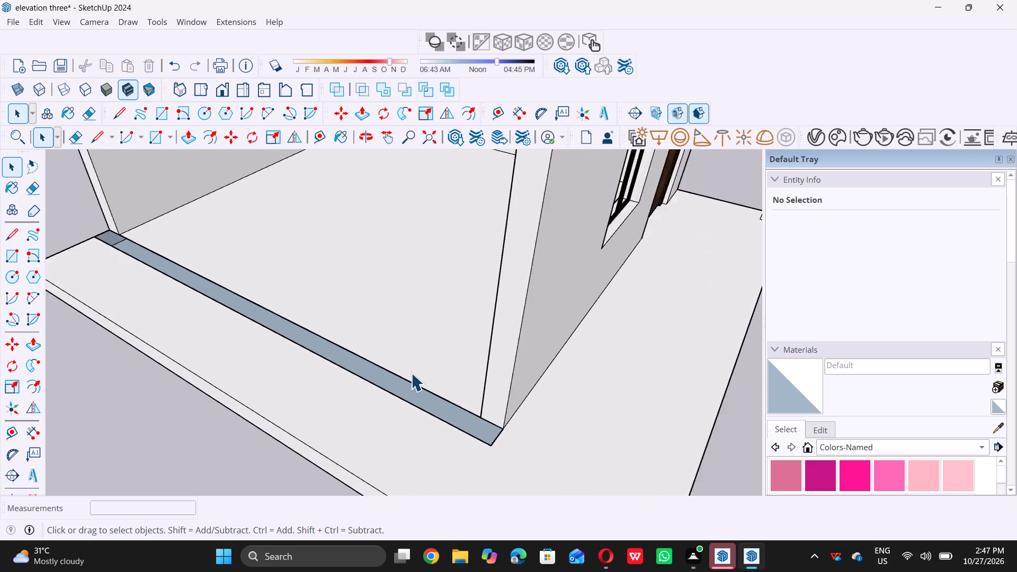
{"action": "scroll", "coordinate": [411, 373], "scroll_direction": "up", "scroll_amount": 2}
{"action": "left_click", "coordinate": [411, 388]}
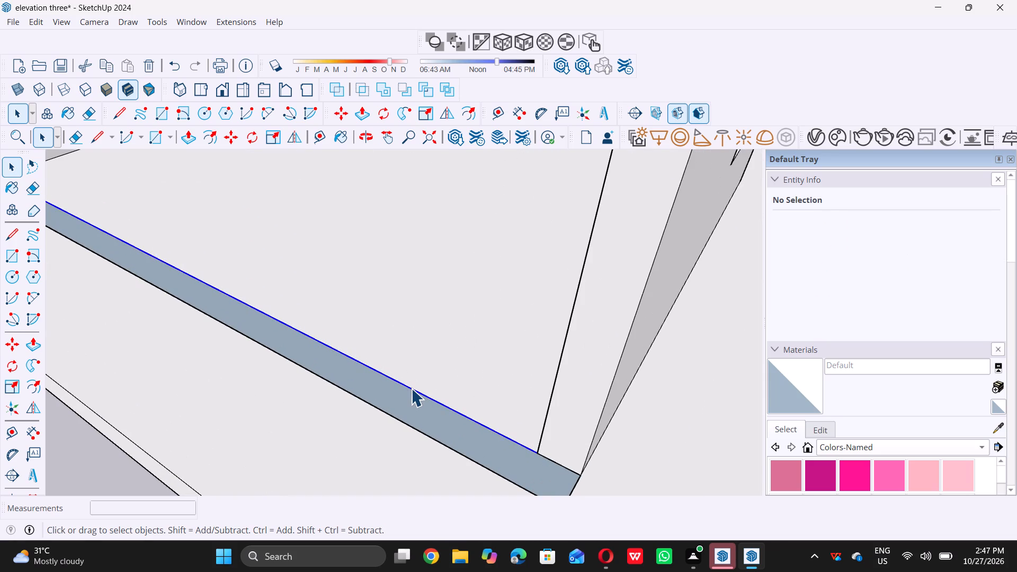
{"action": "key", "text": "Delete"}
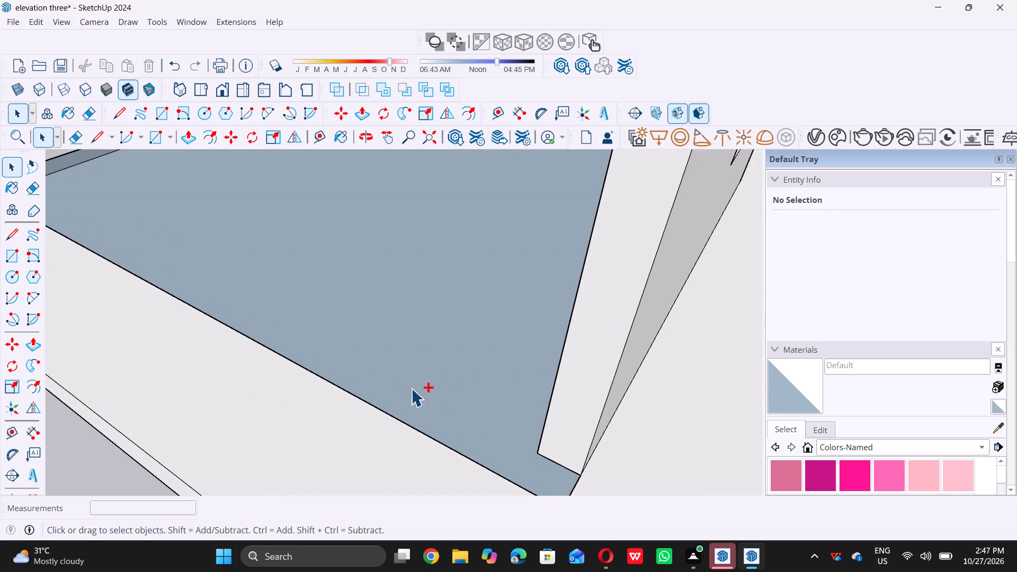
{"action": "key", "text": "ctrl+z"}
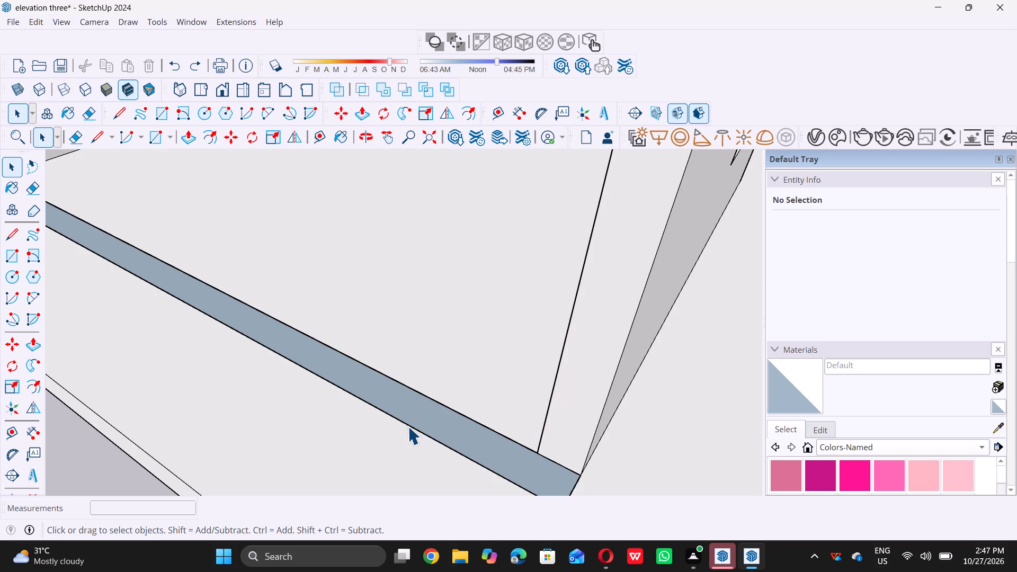
Delete the 20' outer edge between the removed wall's strip and the side slab, and inspect the slab from below.
{"action": "left_click", "coordinate": [408, 426]}
{"action": "key", "text": "Delete"}
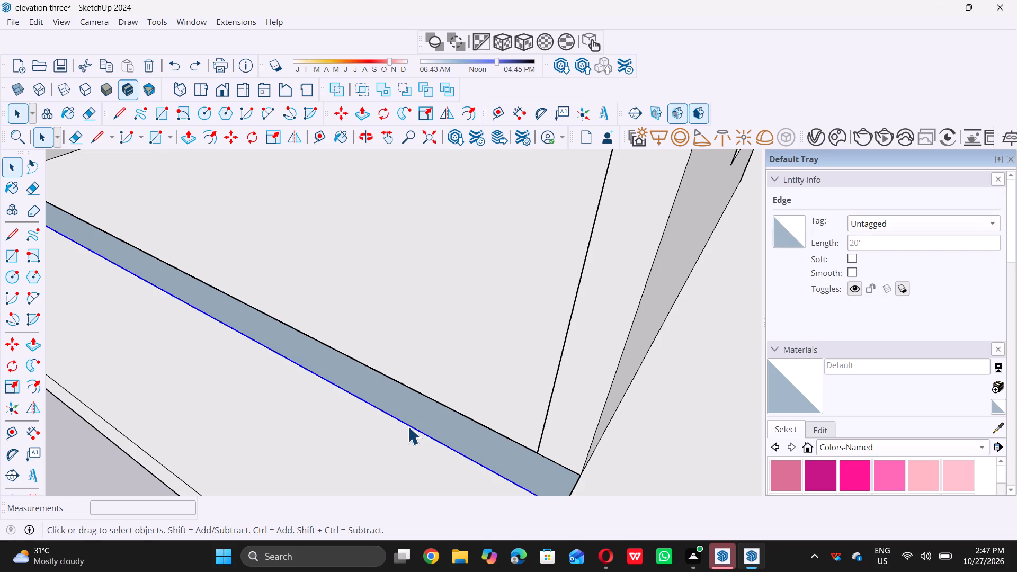
{"action": "scroll", "coordinate": [408, 426], "scroll_direction": "down", "scroll_amount": 11}
{"action": "middle_click_drag", "start_coordinate": [411, 416], "coordinate": [443, 361]}
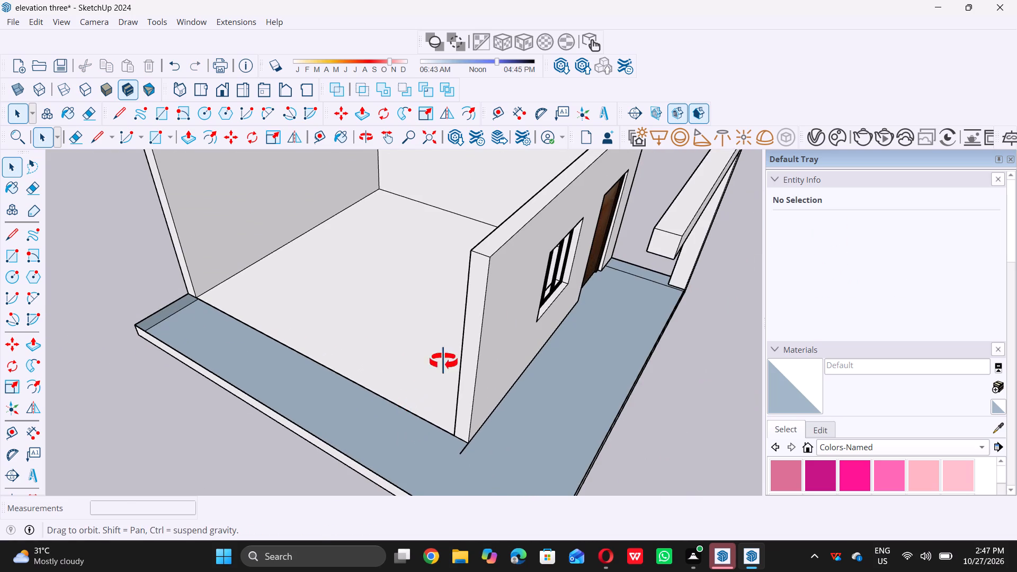
{"action": "middle_click_drag", "start_coordinate": [443, 361], "coordinate": [539, 265]}
{"action": "middle_click_drag", "start_coordinate": [504, 367], "coordinate": [560, 377]}
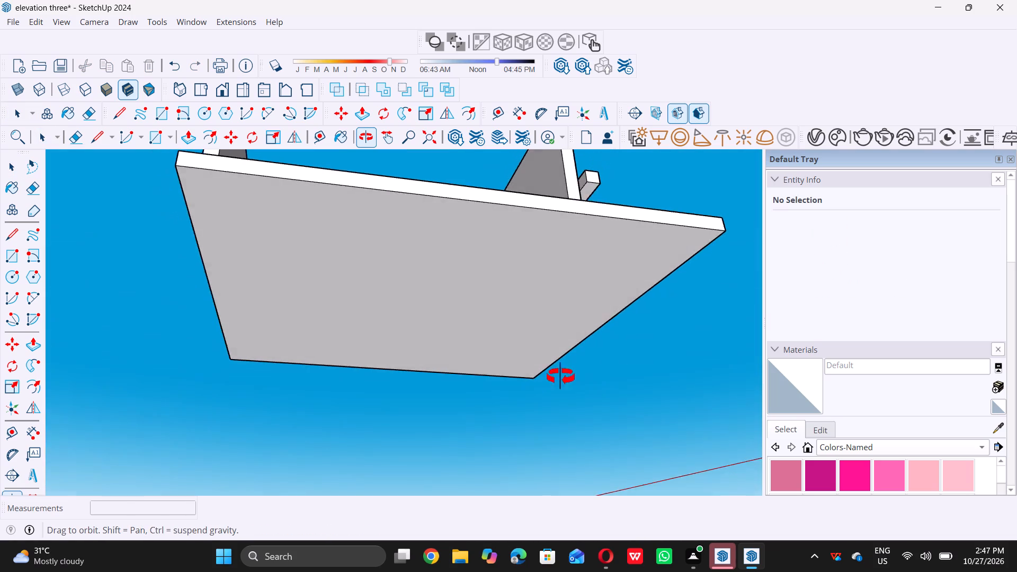
Undo the deletion of the strip's outer edge and the last push of the window-side wall down to the slab.
{"action": "middle_click_drag", "start_coordinate": [560, 377], "coordinate": [583, 452]}
{"action": "scroll", "coordinate": [687, 363], "scroll_direction": "up", "scroll_amount": 13}
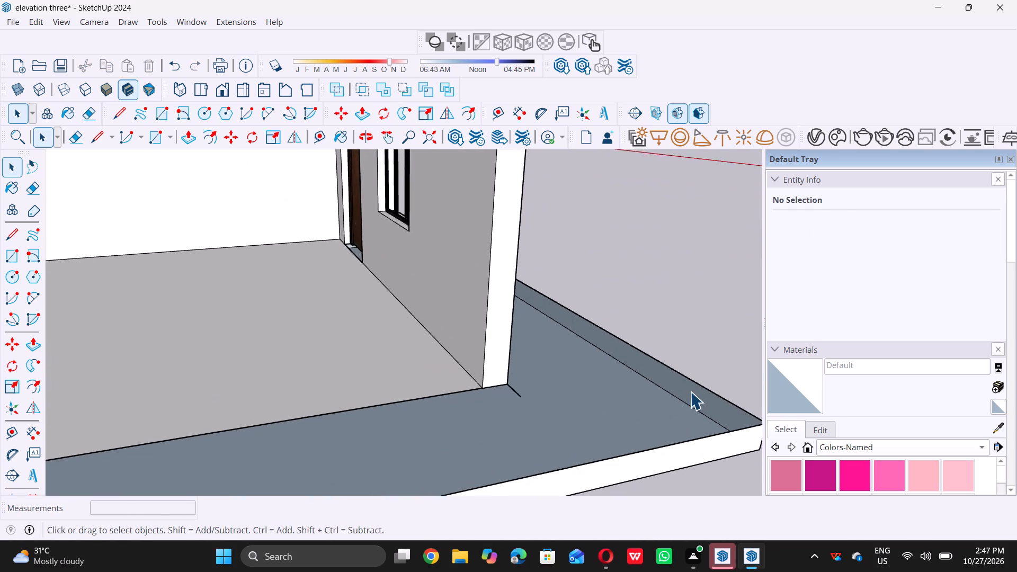
{"action": "middle_click_drag", "start_coordinate": [639, 407], "coordinate": [561, 371]}
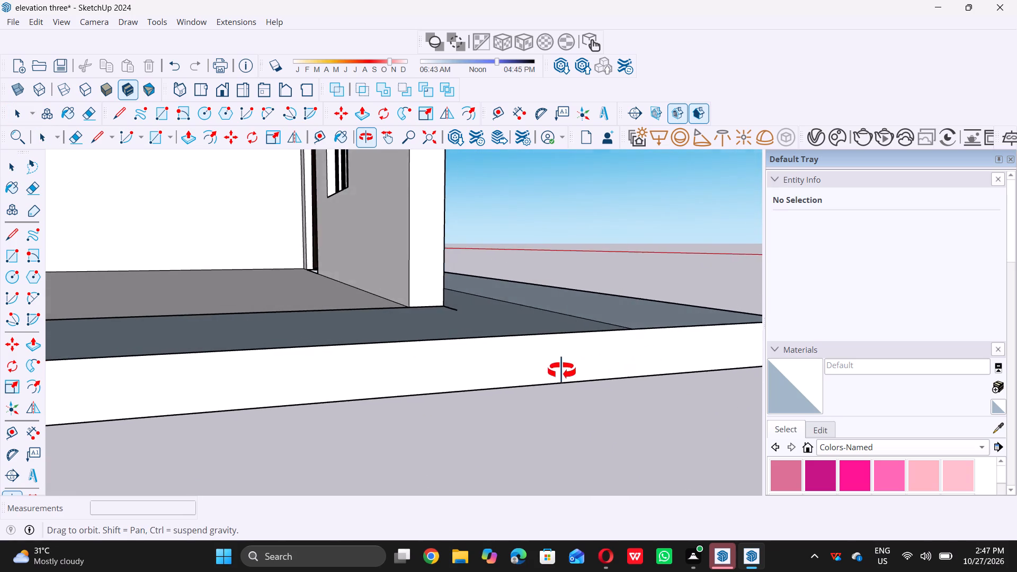
{"action": "middle_click_drag", "start_coordinate": [561, 371], "coordinate": [502, 384]}
{"action": "scroll", "coordinate": [516, 385], "scroll_direction": "down", "scroll_amount": 3}
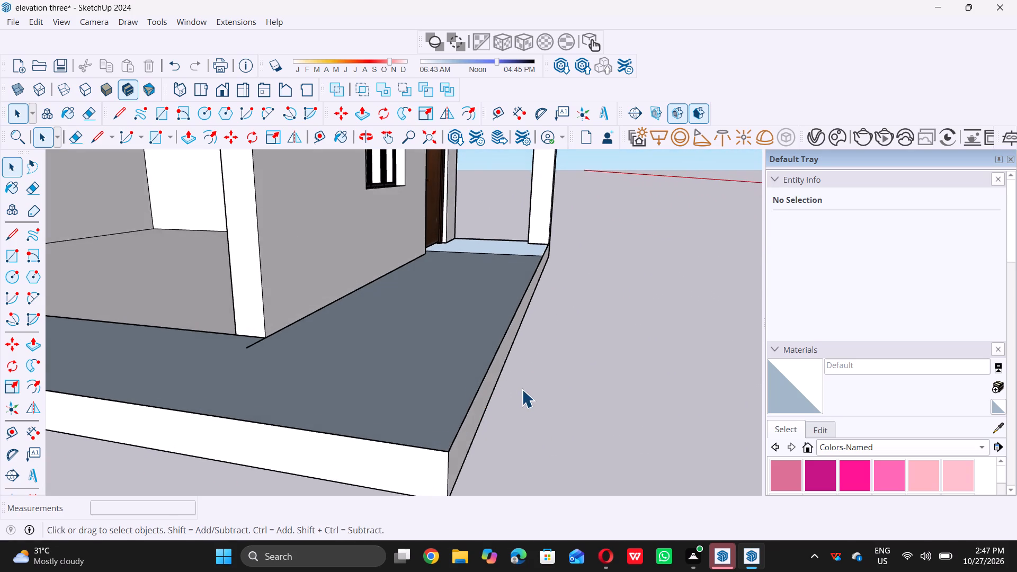
{"action": "scroll", "coordinate": [522, 389], "scroll_direction": "down", "scroll_amount": 12}
{"action": "key", "text": "ctrl+z"}
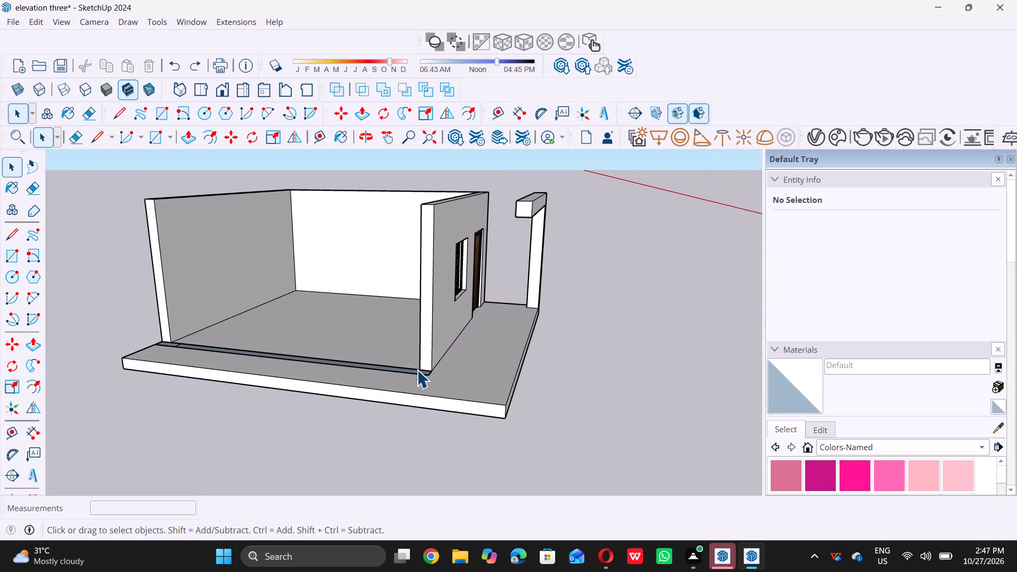
{"action": "middle_click_drag", "start_coordinate": [307, 358], "coordinate": [314, 421]}
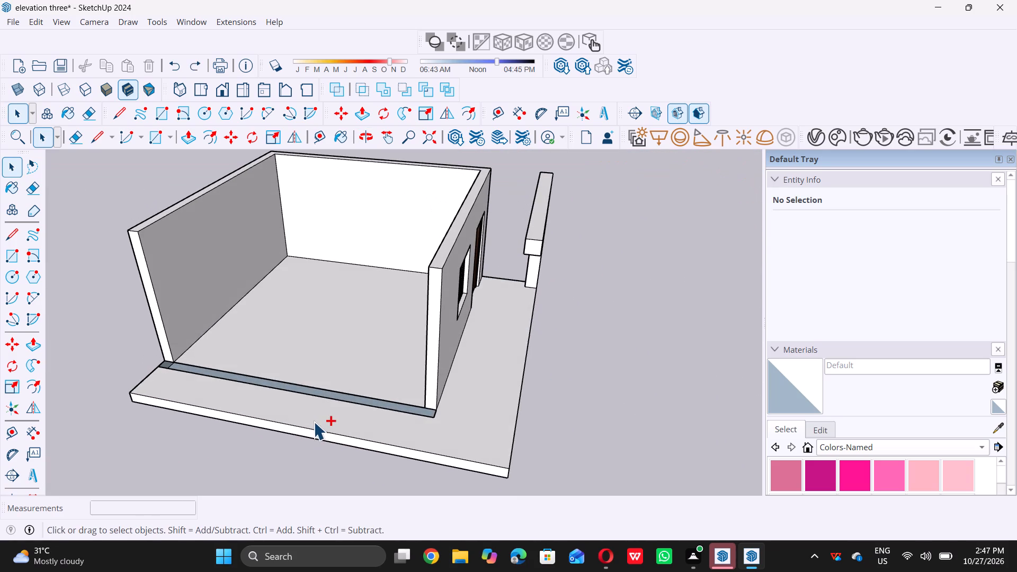
{"action": "key", "text": "ctrl+z"}
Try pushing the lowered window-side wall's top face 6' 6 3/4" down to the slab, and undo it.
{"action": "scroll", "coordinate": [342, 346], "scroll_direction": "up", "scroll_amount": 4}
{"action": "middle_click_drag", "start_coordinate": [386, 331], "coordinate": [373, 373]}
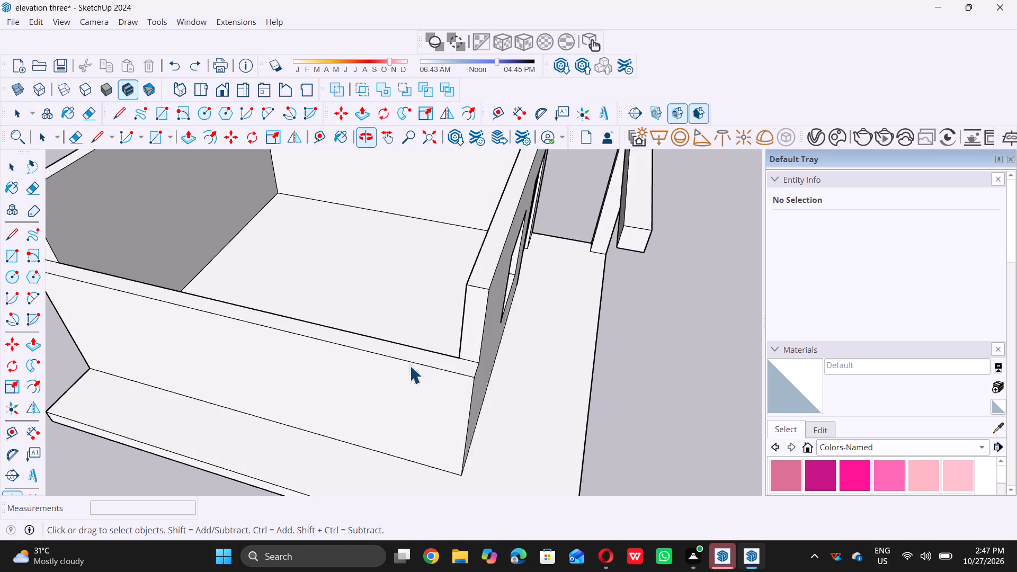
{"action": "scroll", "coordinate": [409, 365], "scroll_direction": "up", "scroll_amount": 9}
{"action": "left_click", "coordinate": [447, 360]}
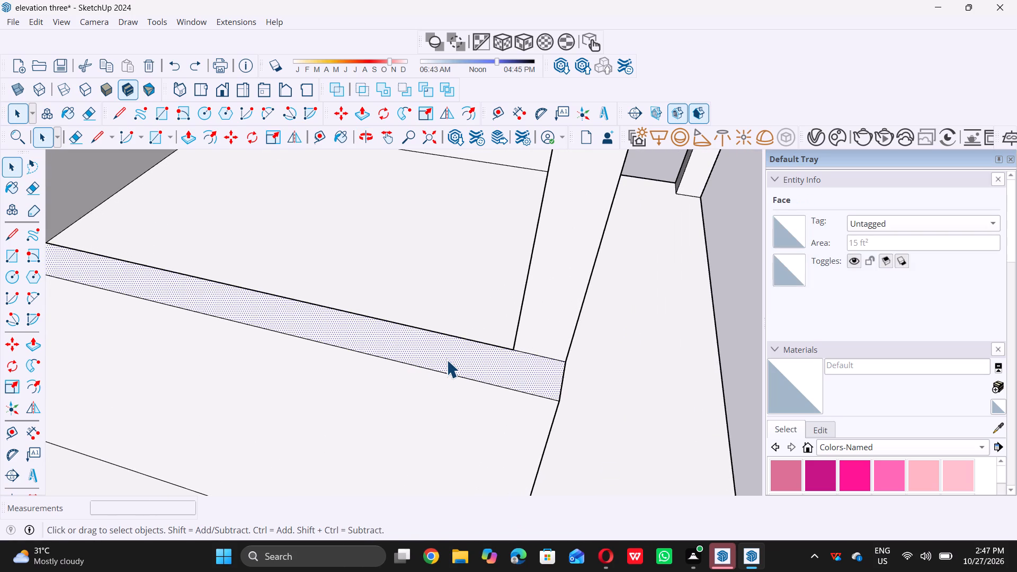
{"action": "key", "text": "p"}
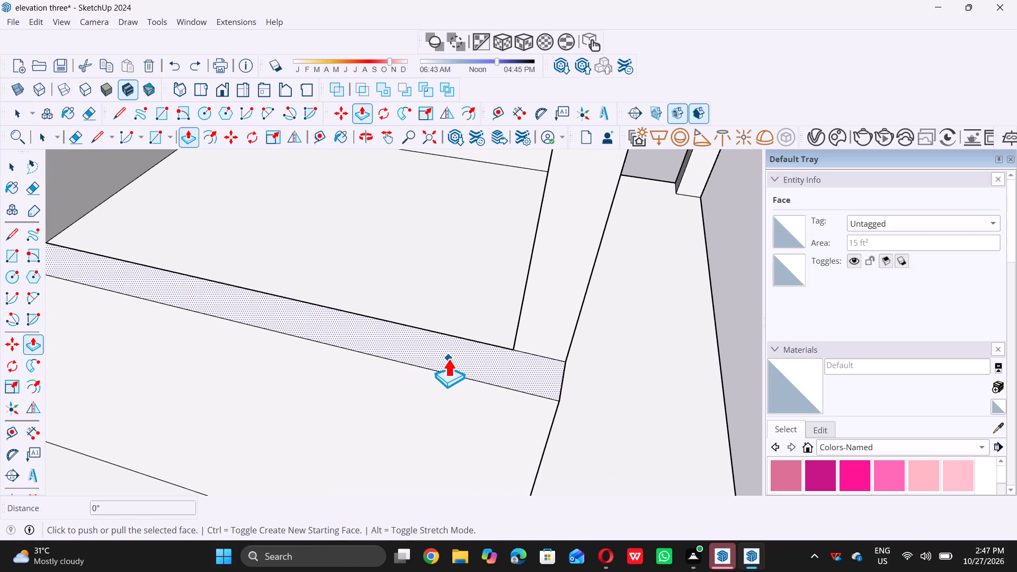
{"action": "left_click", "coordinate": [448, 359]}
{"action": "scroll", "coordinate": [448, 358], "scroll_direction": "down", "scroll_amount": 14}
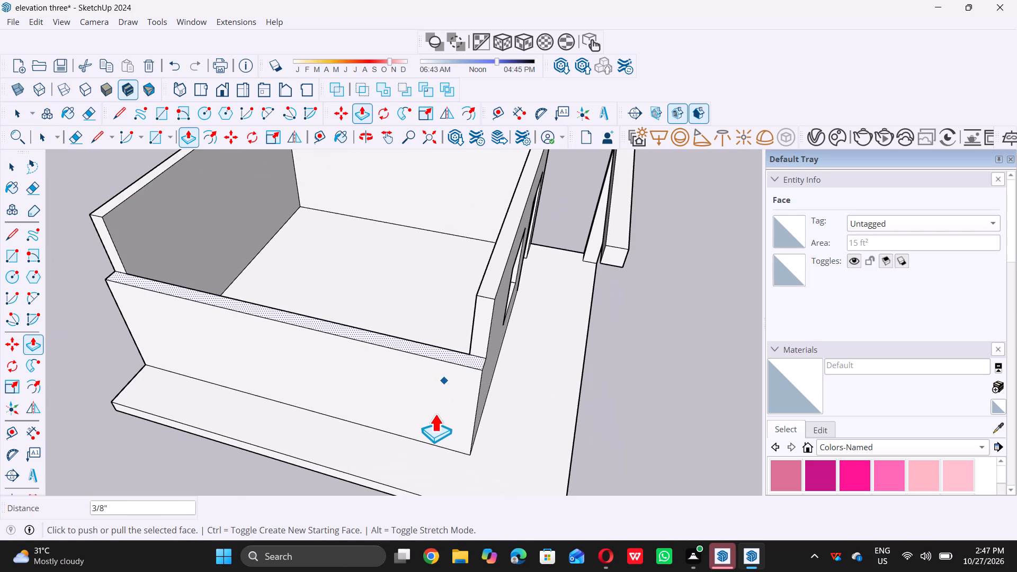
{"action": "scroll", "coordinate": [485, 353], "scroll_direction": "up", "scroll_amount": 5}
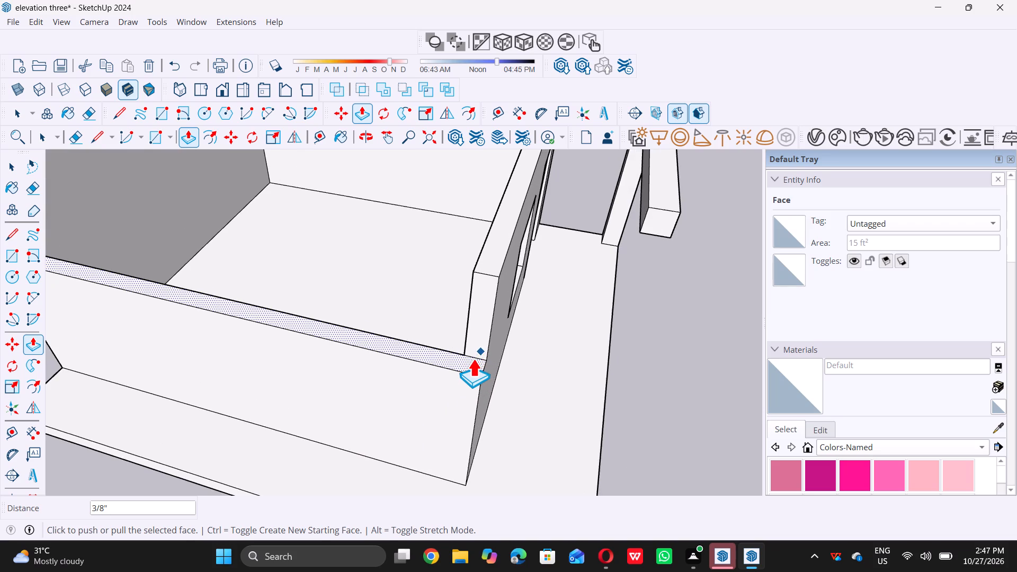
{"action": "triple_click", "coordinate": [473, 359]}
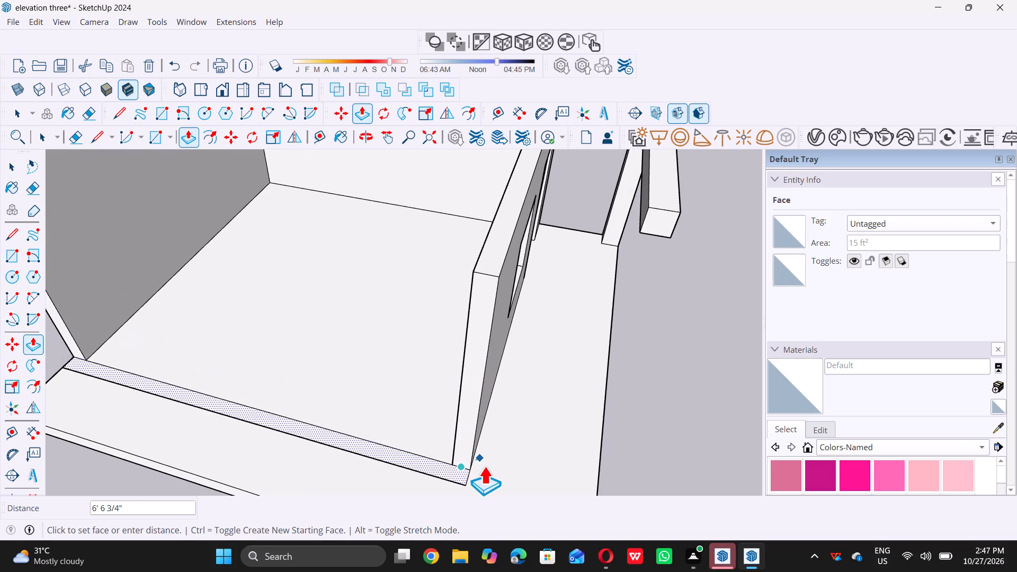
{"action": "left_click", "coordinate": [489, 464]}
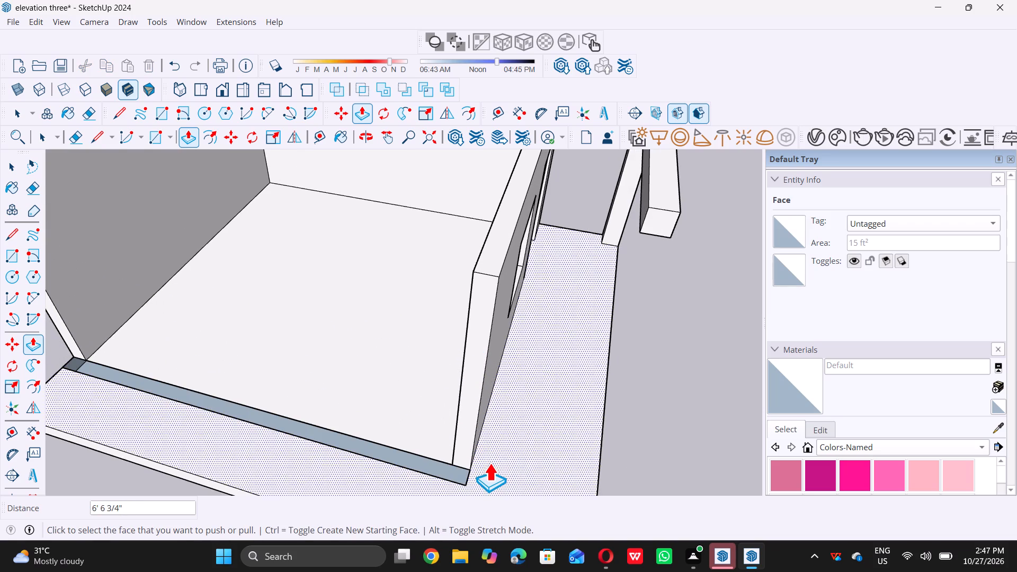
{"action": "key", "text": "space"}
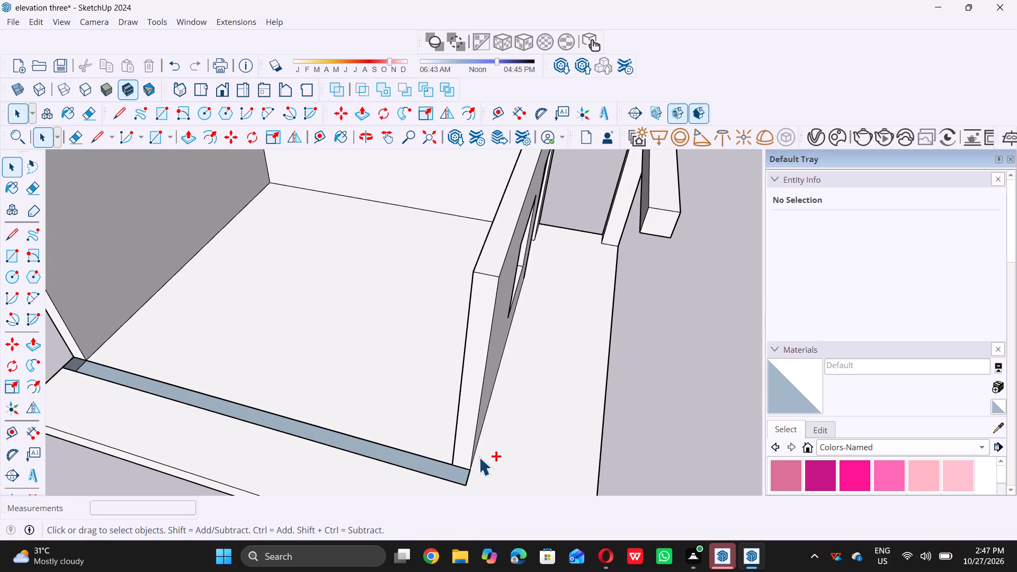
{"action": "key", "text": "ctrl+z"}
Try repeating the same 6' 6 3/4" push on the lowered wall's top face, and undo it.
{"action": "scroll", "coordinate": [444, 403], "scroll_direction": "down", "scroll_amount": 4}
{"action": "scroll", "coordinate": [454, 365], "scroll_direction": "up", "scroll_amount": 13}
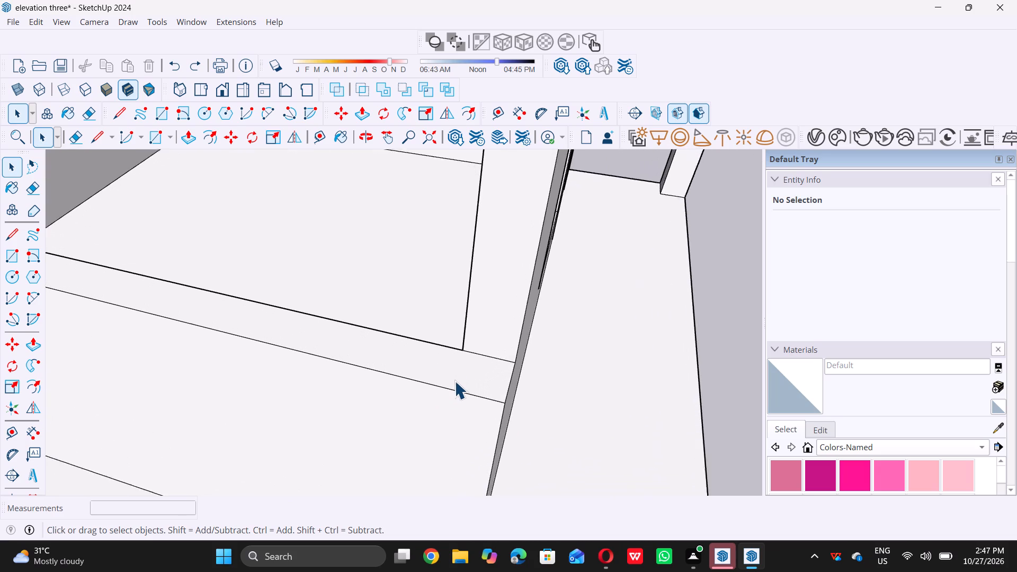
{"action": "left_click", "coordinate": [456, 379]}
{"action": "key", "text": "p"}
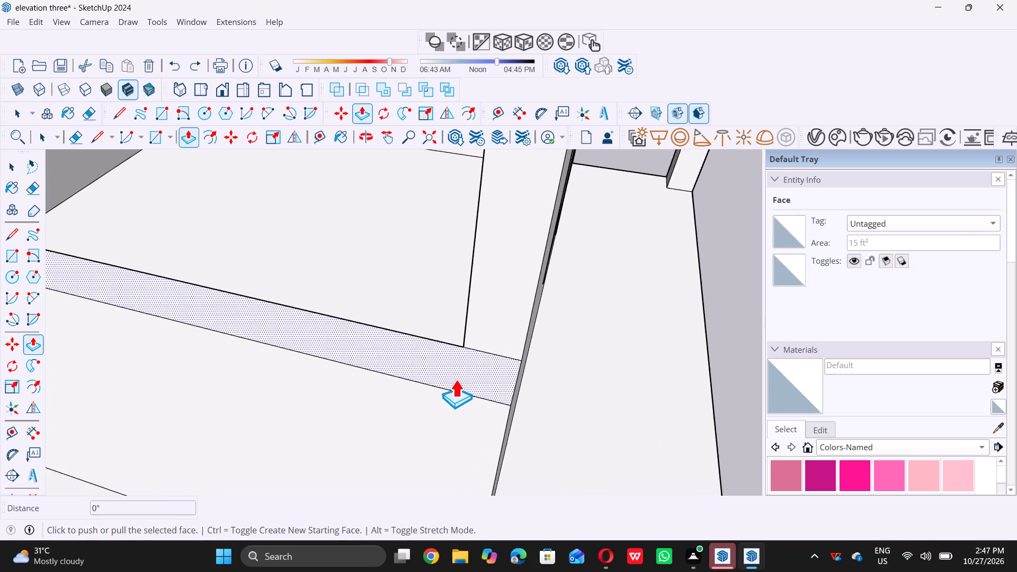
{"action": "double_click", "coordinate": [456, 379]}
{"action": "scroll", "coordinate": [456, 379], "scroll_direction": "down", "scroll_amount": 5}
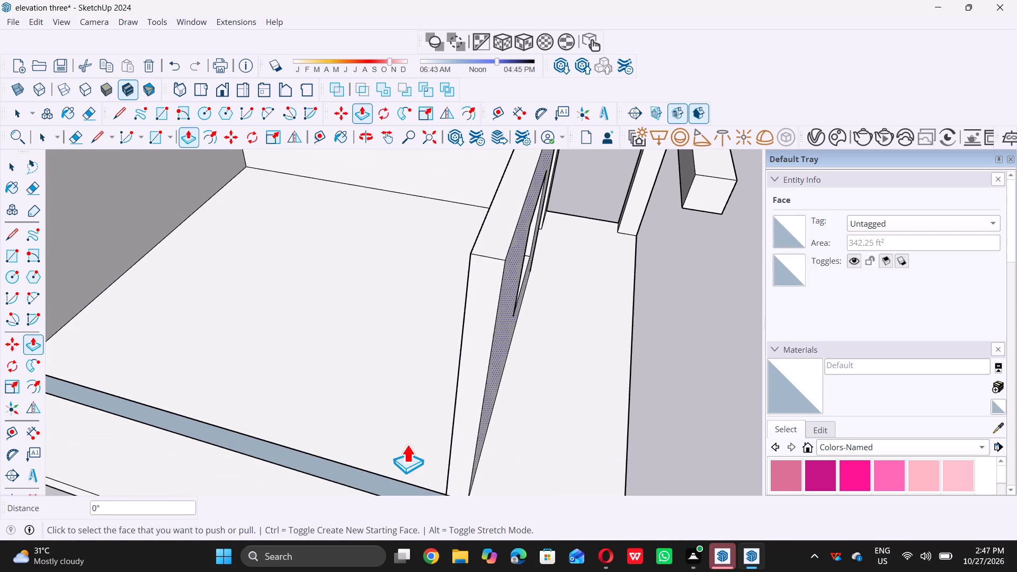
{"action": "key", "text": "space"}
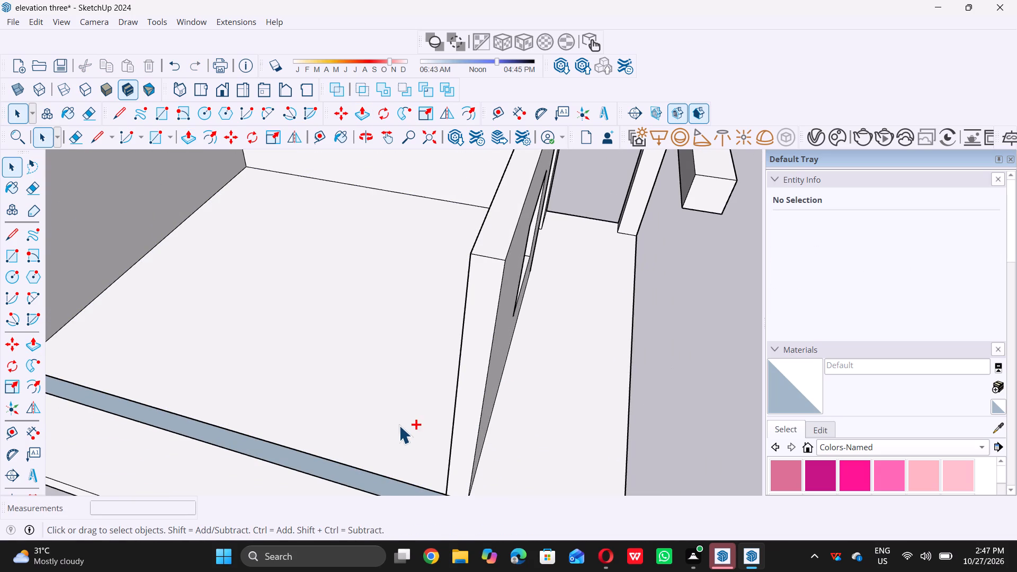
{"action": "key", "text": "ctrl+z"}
Push/Pull the lowered wall's top face 6' 6 3/4" down to slab level to remove the remaining wall.
{"action": "scroll", "coordinate": [397, 424], "scroll_direction": "down", "scroll_amount": 5}
{"action": "scroll", "coordinate": [431, 408], "scroll_direction": "up", "scroll_amount": 9}
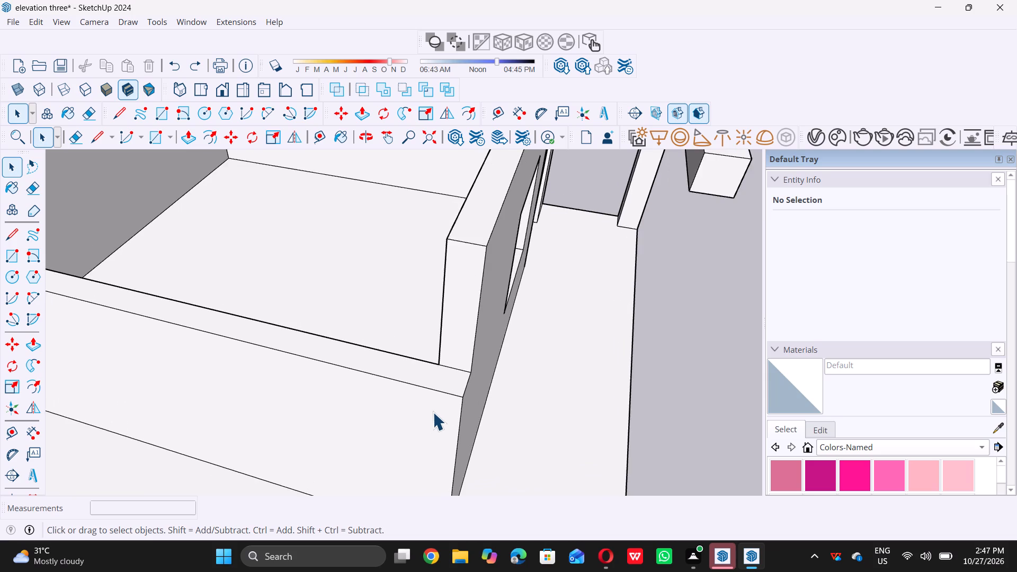
{"action": "scroll", "coordinate": [433, 412], "scroll_direction": "up", "scroll_amount": 2}
{"action": "double_click", "coordinate": [452, 364]}
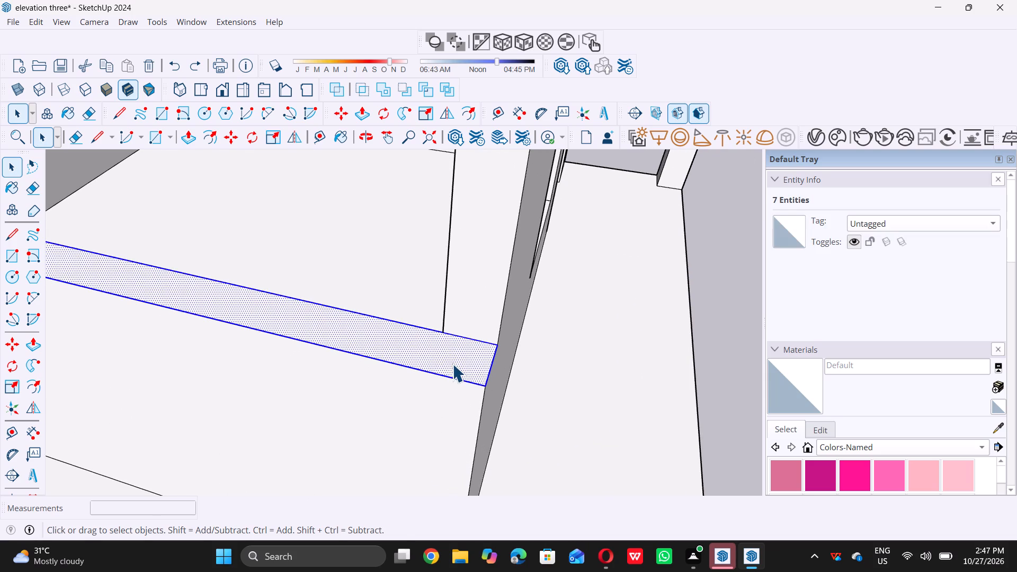
{"action": "key", "text": "p"}
{"action": "triple_click", "coordinate": [453, 364]}
{"action": "scroll", "coordinate": [454, 364], "scroll_direction": "down", "scroll_amount": 4}
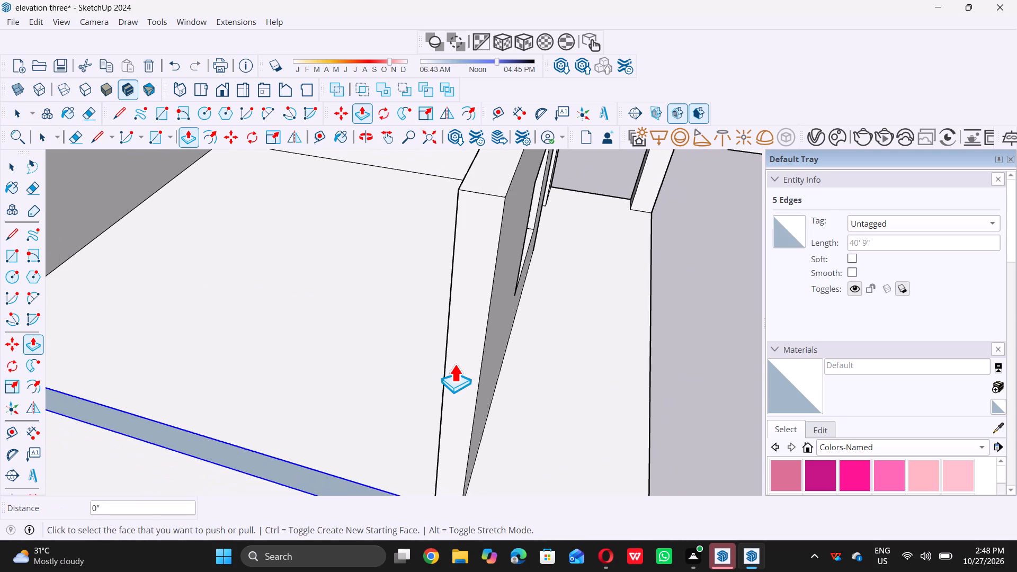
{"action": "scroll", "coordinate": [453, 360], "scroll_direction": "down", "scroll_amount": 9}
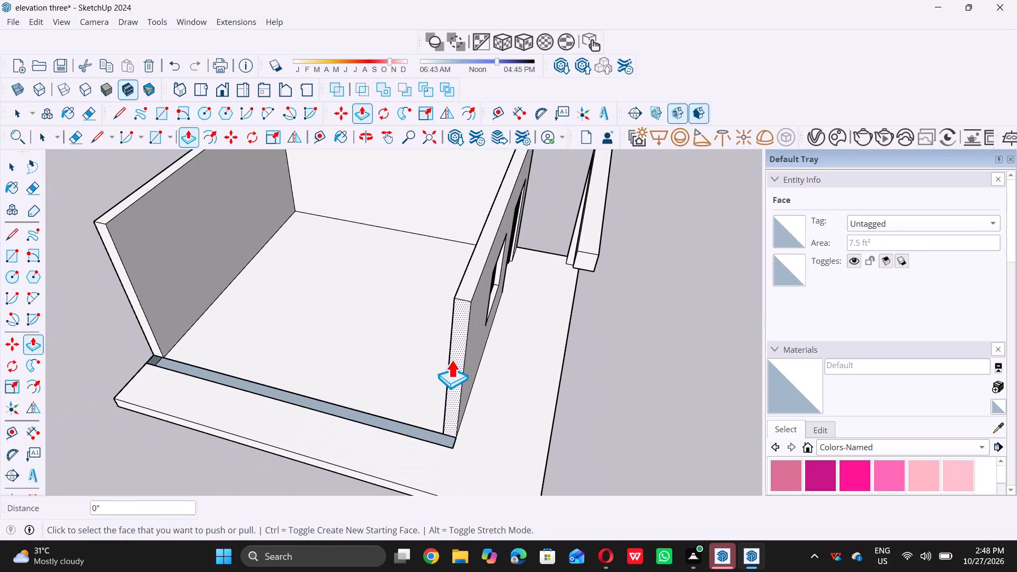
{"action": "scroll", "coordinate": [451, 360], "scroll_direction": "down", "scroll_amount": 5}
{"action": "key", "text": "space"}
{"action": "triple_click", "coordinate": [616, 413]}
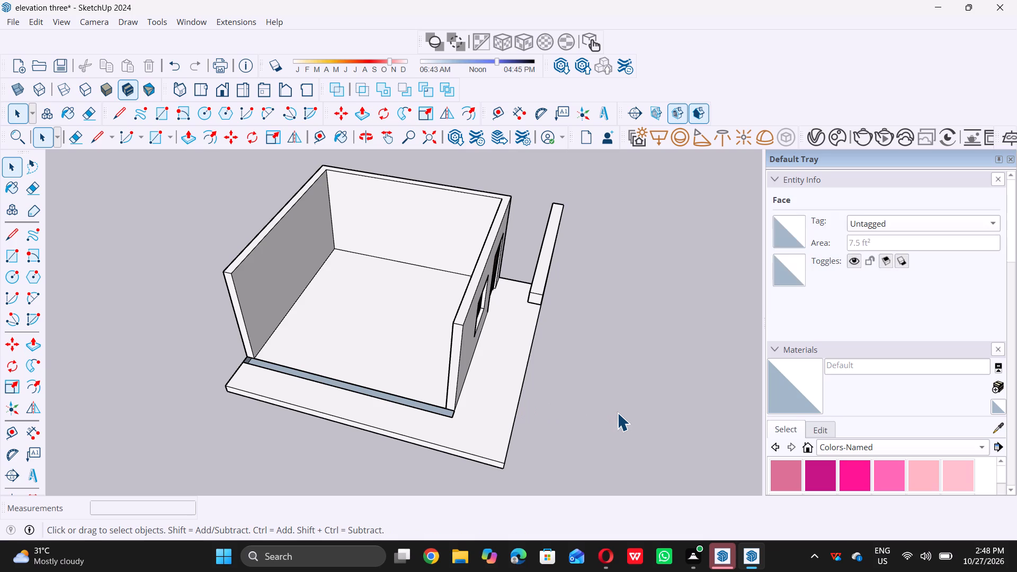
Draw a rectangle between opposite corners of the open strip where the wall stood, to close the gap in the floor.
{"action": "middle_click_drag", "start_coordinate": [235, 401], "coordinate": [484, 348]}
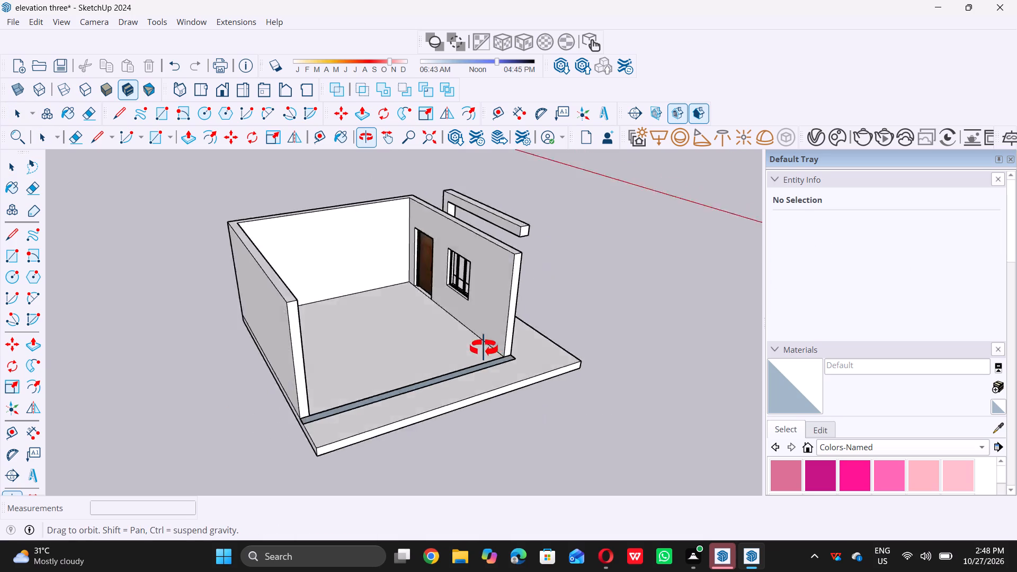
{"action": "middle_click_drag", "start_coordinate": [484, 348], "coordinate": [201, 455]}
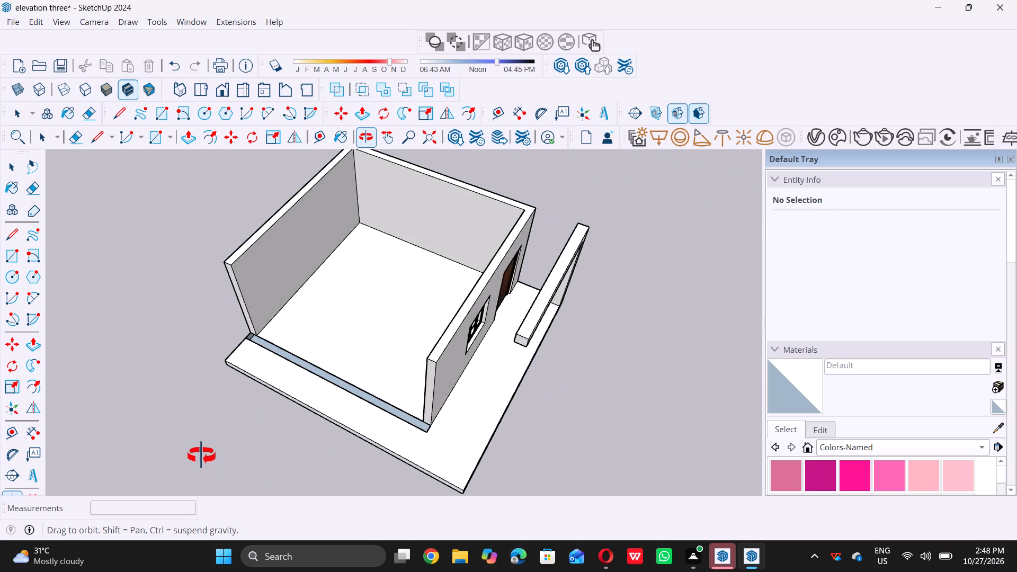
{"action": "middle_click_drag", "start_coordinate": [201, 455], "coordinate": [199, 454]}
{"action": "scroll", "coordinate": [244, 368], "scroll_direction": "up", "scroll_amount": 6}
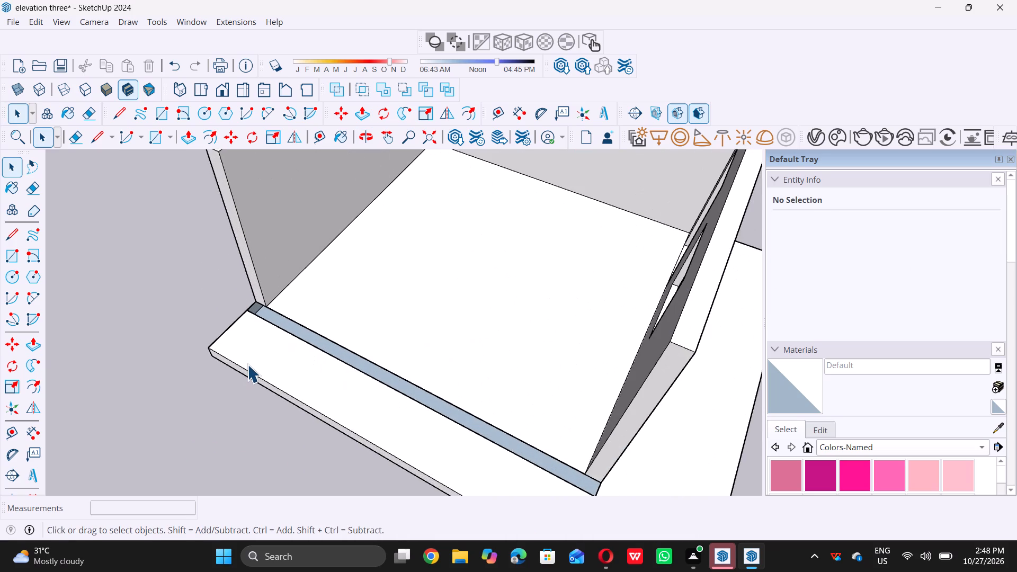
{"action": "key", "text": "r"}
{"action": "double_click", "coordinate": [247, 307]}
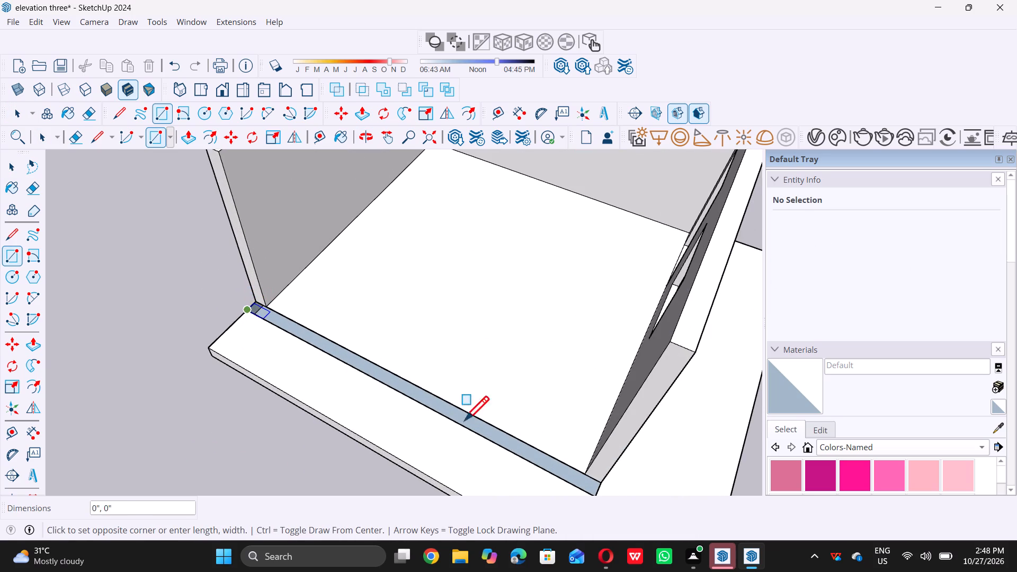
{"action": "double_click", "coordinate": [604, 487]}
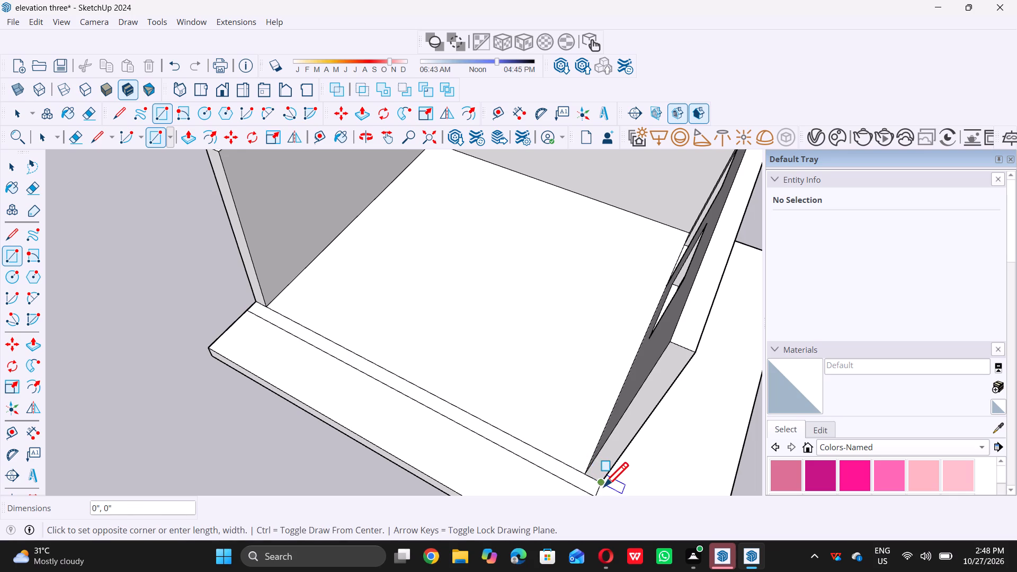
{"action": "key", "text": "space"}
Push/Pull the end face of the door-and-window wall 9" outward to the outer edge of the removed wall's strip.
{"action": "scroll", "coordinate": [587, 488], "scroll_direction": "down", "scroll_amount": 17}
{"action": "middle_click_drag", "start_coordinate": [521, 387], "coordinate": [466, 350]}
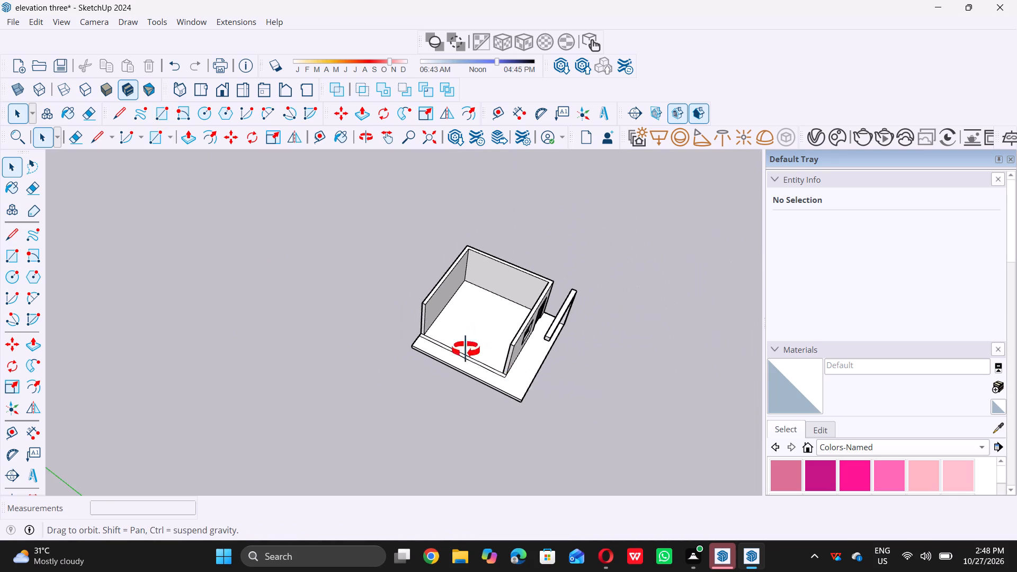
{"action": "middle_click_drag", "start_coordinate": [466, 350], "coordinate": [411, 321]}
{"action": "scroll", "coordinate": [434, 342], "scroll_direction": "down", "scroll_amount": 5}
{"action": "scroll", "coordinate": [441, 377], "scroll_direction": "up", "scroll_amount": 6}
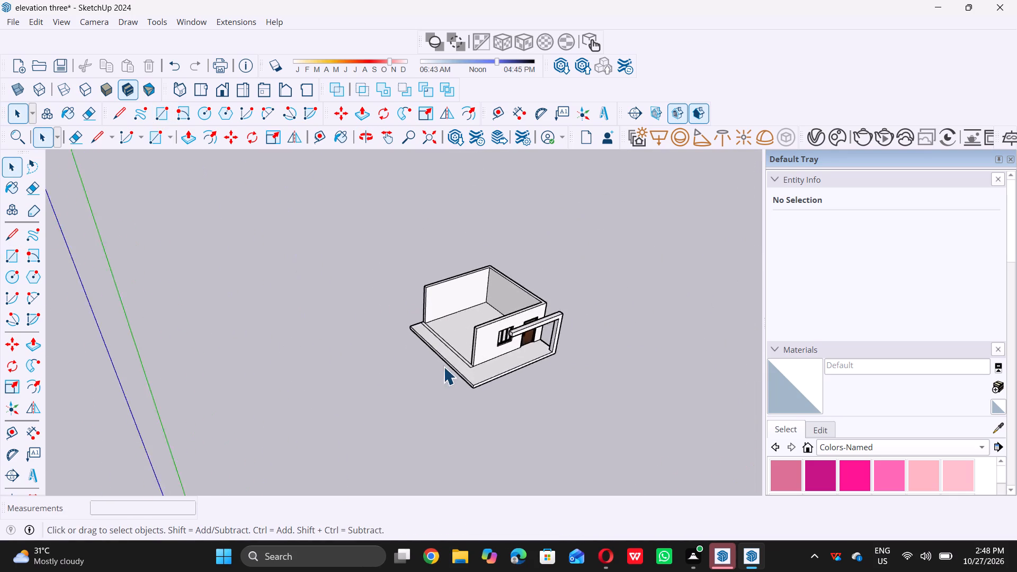
{"action": "scroll", "coordinate": [450, 359], "scroll_direction": "up", "scroll_amount": 13}
{"action": "scroll", "coordinate": [495, 363], "scroll_direction": "up", "scroll_amount": 8}
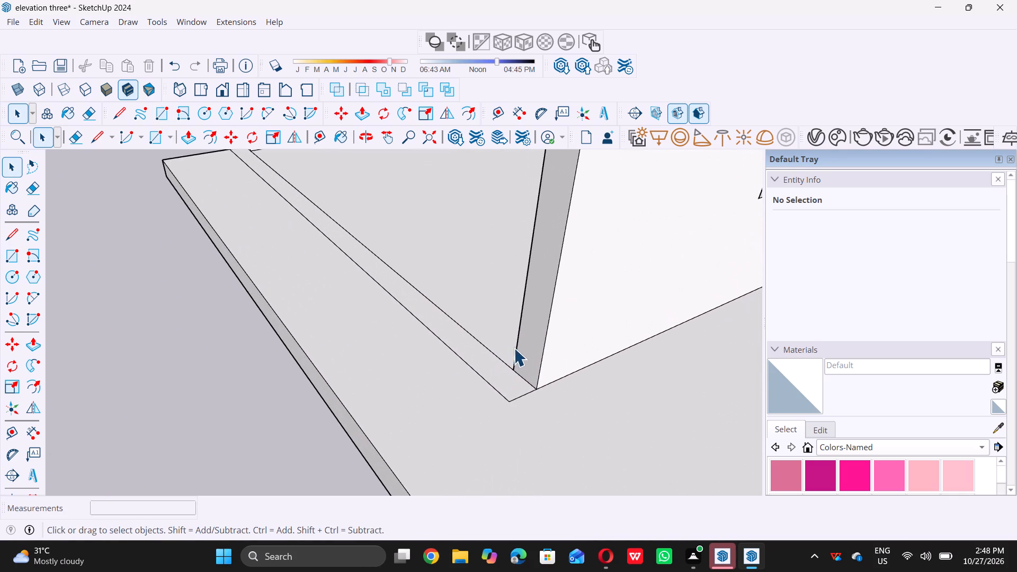
{"action": "triple_click", "coordinate": [530, 352]}
{"action": "left_click", "coordinate": [530, 351]}
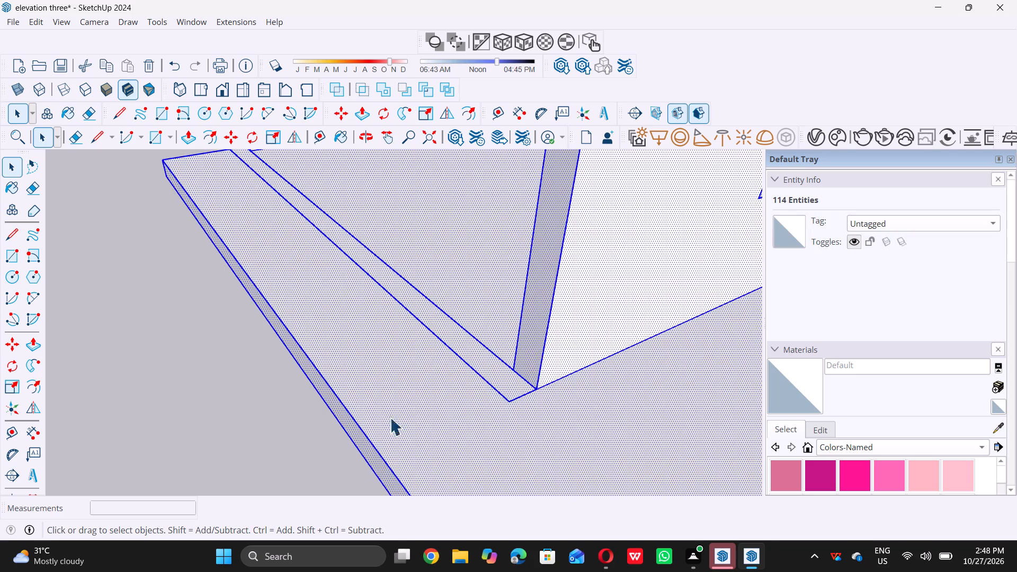
{"action": "left_click", "coordinate": [252, 445]}
{"action": "left_click_drag", "start_coordinate": [252, 444], "coordinate": [257, 439]}
{"action": "double_click", "coordinate": [532, 345]}
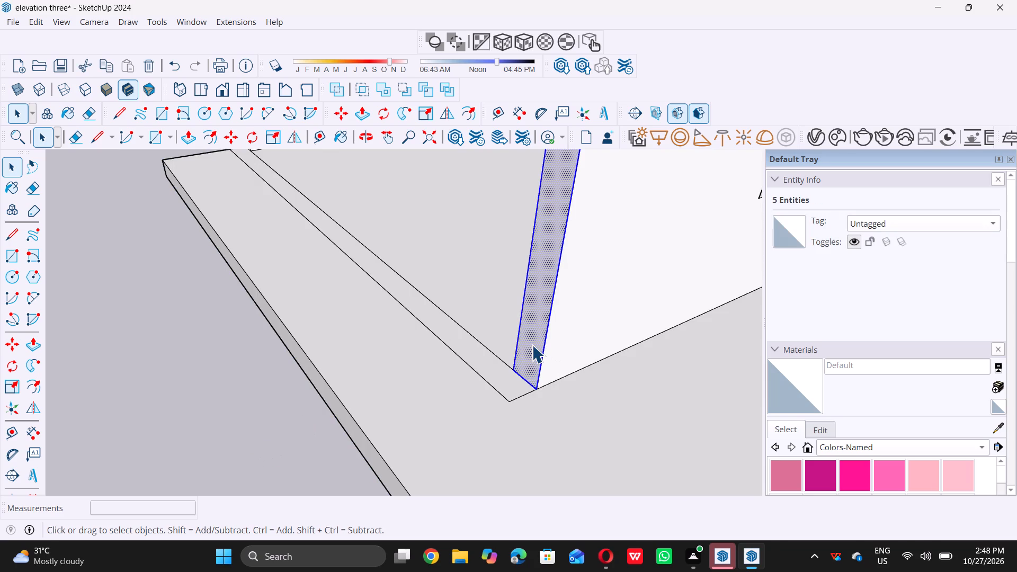
{"action": "key", "text": "p"}
{"action": "left_click", "coordinate": [532, 345]}
{"action": "scroll", "coordinate": [532, 345], "scroll_direction": "down", "scroll_amount": 9}
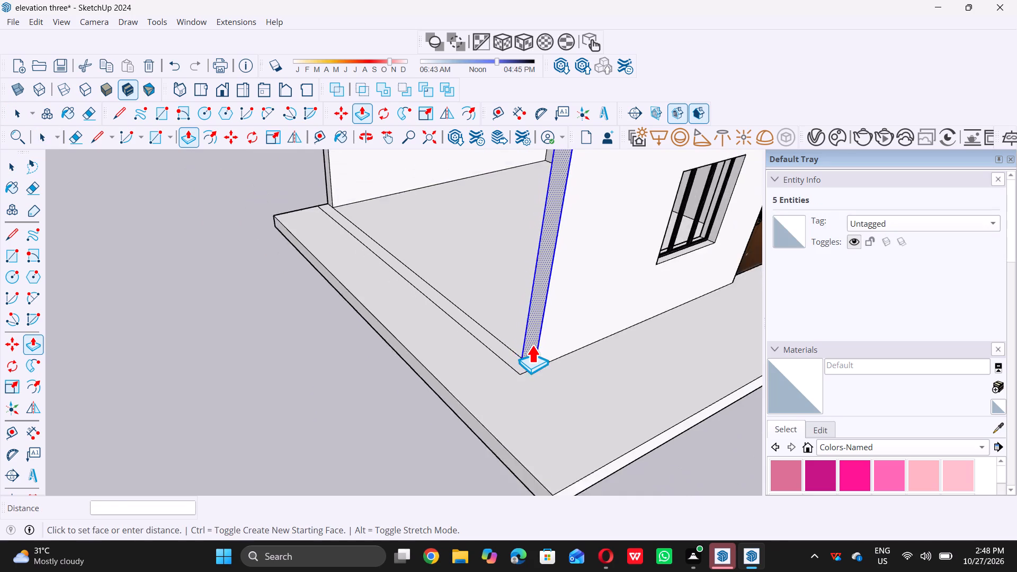
{"action": "double_click", "coordinate": [466, 376]}
{"action": "scroll", "coordinate": [529, 354], "scroll_direction": "up", "scroll_amount": 4}
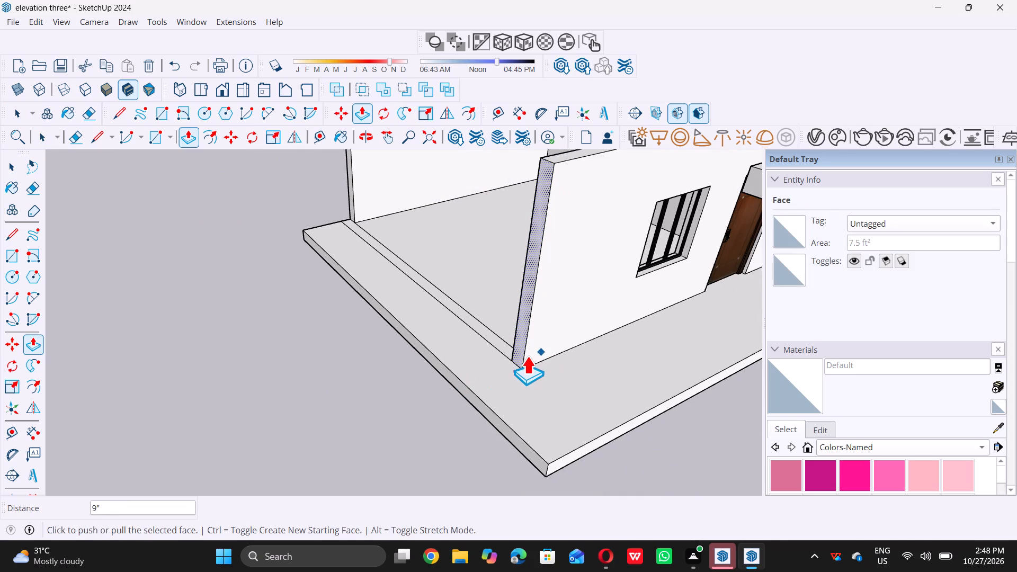
{"action": "key", "text": "space"}
{"action": "scroll", "coordinate": [526, 356], "scroll_direction": "down", "scroll_amount": 6}
{"action": "middle_click_drag", "start_coordinate": [498, 387], "coordinate": [596, 385]}
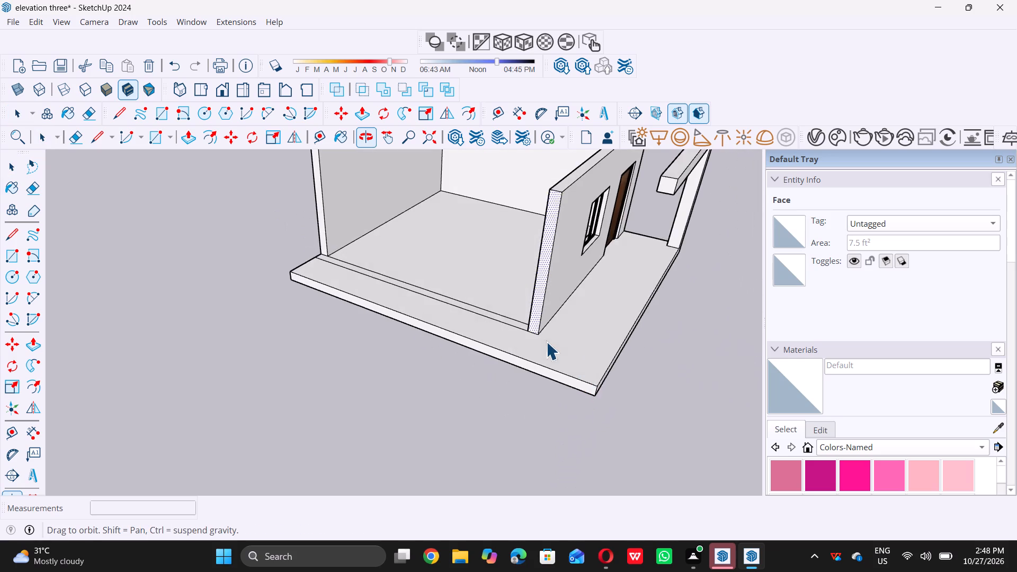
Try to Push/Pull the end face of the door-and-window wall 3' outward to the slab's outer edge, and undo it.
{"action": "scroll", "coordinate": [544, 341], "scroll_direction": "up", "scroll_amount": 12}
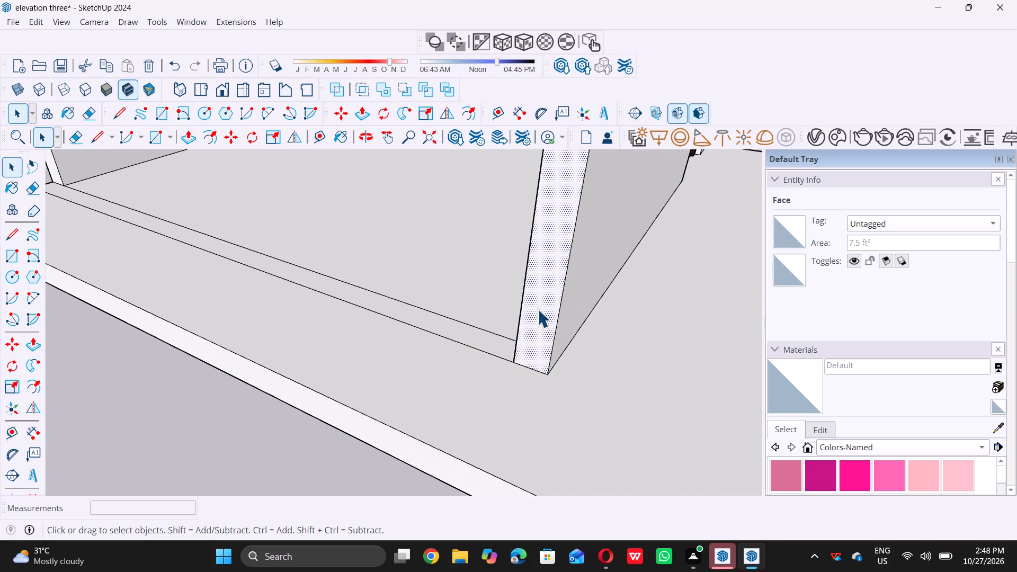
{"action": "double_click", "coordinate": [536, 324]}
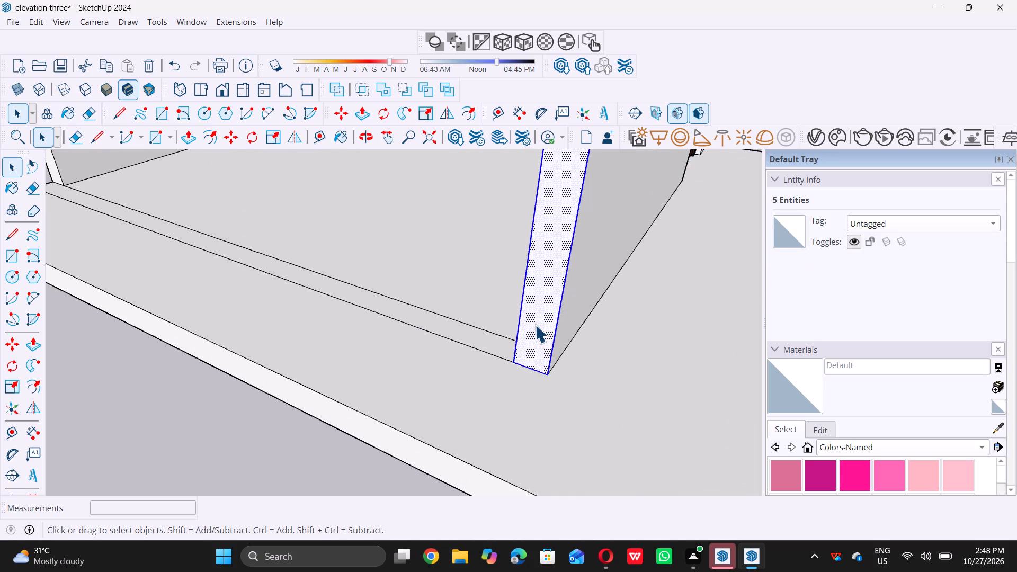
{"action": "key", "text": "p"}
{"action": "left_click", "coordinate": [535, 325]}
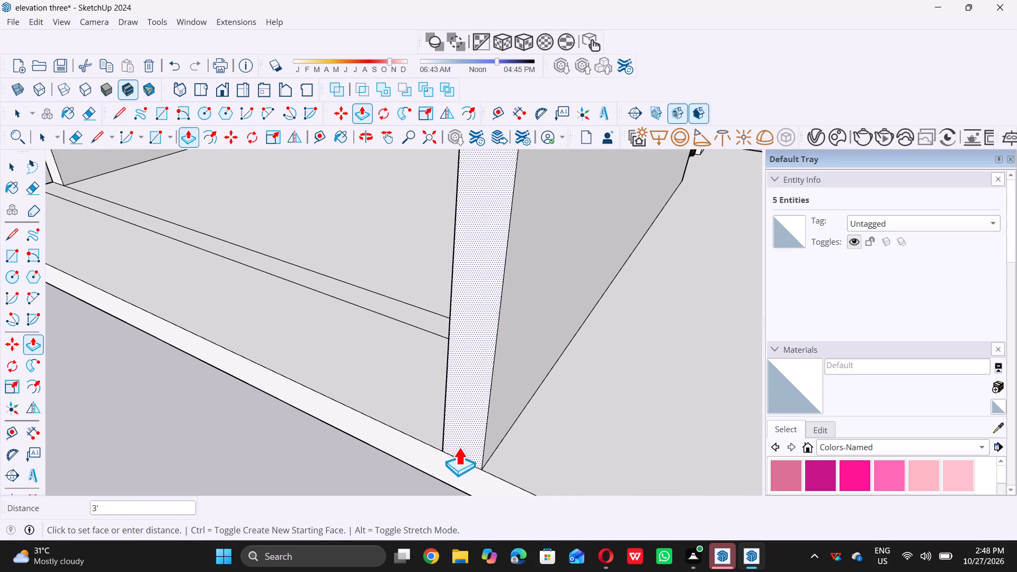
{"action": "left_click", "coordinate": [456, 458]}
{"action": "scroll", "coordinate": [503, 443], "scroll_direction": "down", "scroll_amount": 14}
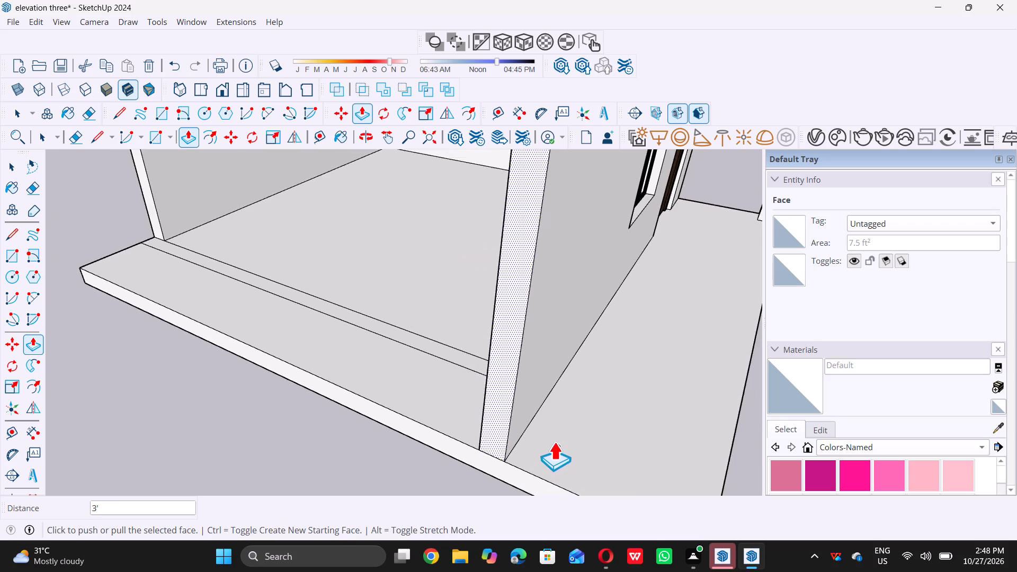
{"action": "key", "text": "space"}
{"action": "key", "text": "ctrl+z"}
Place a guide line 9" inward from the slab's outer edge on the open side of the room.
{"action": "scroll", "coordinate": [590, 381], "scroll_direction": "down", "scroll_amount": 2}
{"action": "middle_click_drag", "start_coordinate": [587, 381], "coordinate": [466, 416]}
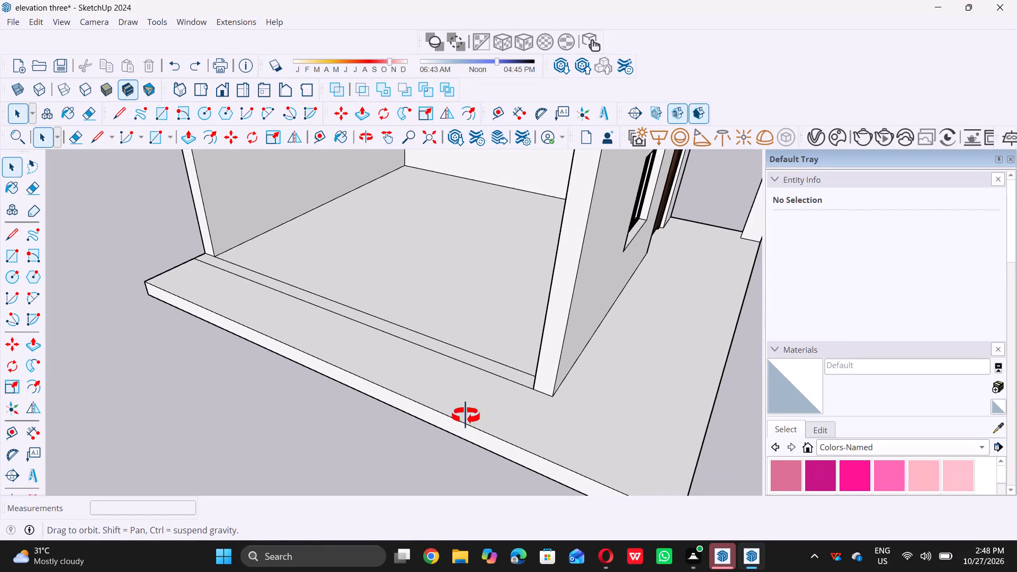
{"action": "middle_click_drag", "start_coordinate": [466, 416], "coordinate": [382, 438]}
{"action": "middle_click_drag", "start_coordinate": [354, 403], "coordinate": [387, 395]}
{"action": "scroll", "coordinate": [310, 389], "scroll_direction": "up", "scroll_amount": 3}
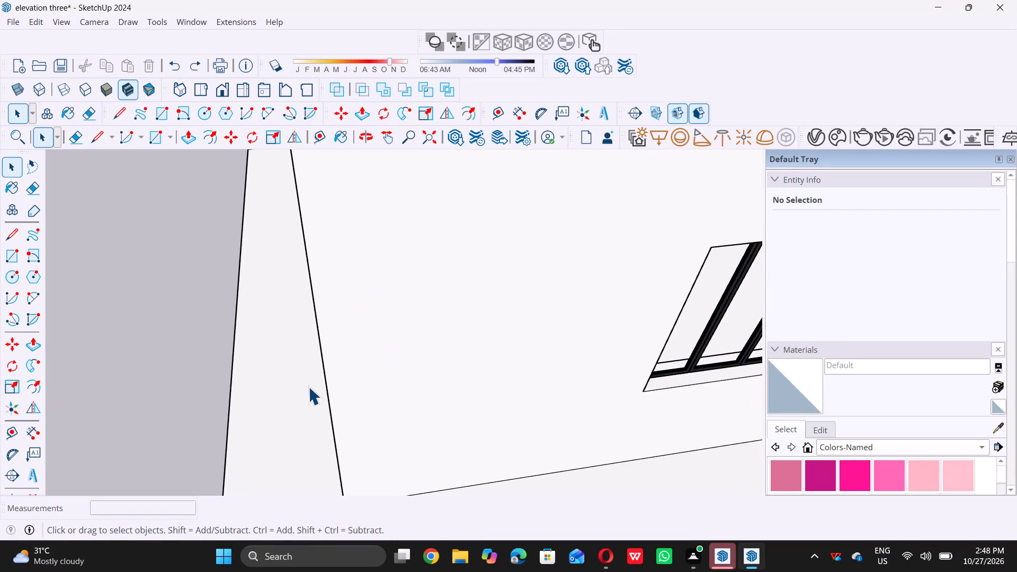
{"action": "key", "text": "t"}
{"action": "double_click", "coordinate": [238, 311]}
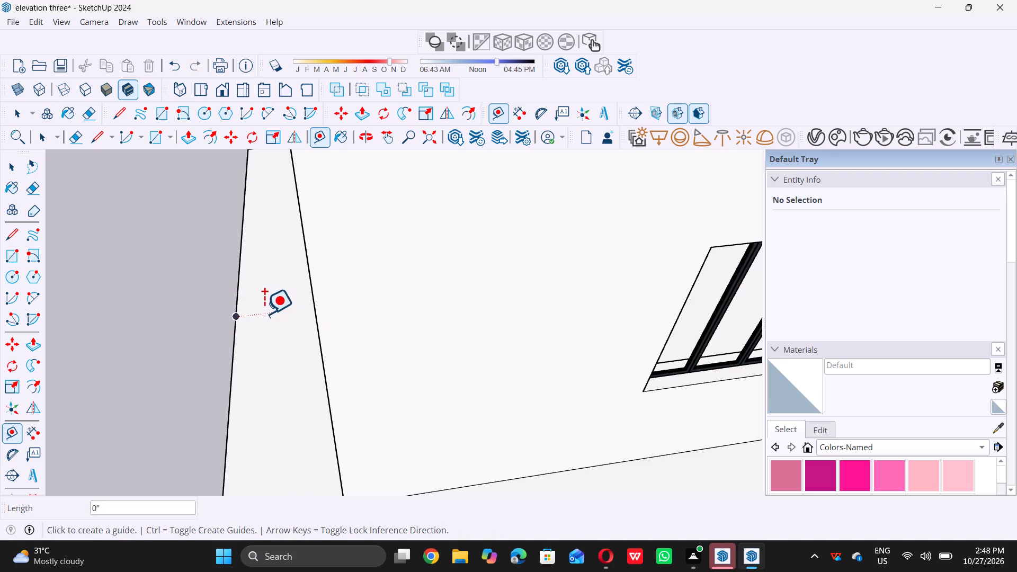
{"action": "key", "text": "space"}
{"action": "key", "text": "t"}
{"action": "left_click", "coordinate": [236, 305]}
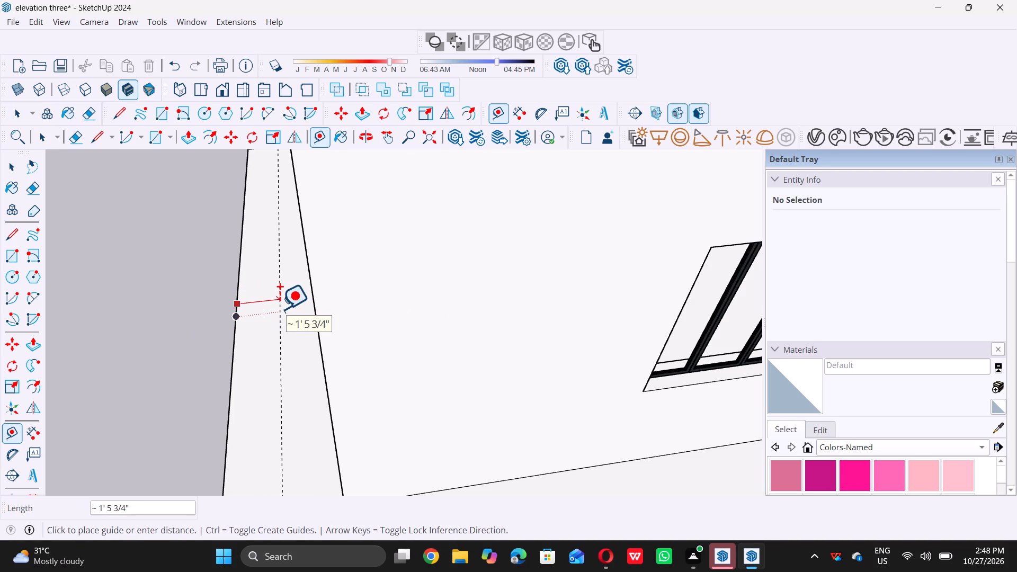
{"action": "key", "text": "1"}
{"action": "key", "text": "BackSpace"}
{"action": "key", "text": "9"}
{"action": "key", "text": "shift+quotedbl"}
{"action": "key", "text": "Return"}
{"action": "key", "text": "space"}
Draw a 9" by 25' rectangle along the slab's outer edge, from the slab corner to the guide's intersection at the far end.
{"action": "scroll", "coordinate": [277, 317], "scroll_direction": "down", "scroll_amount": 9}
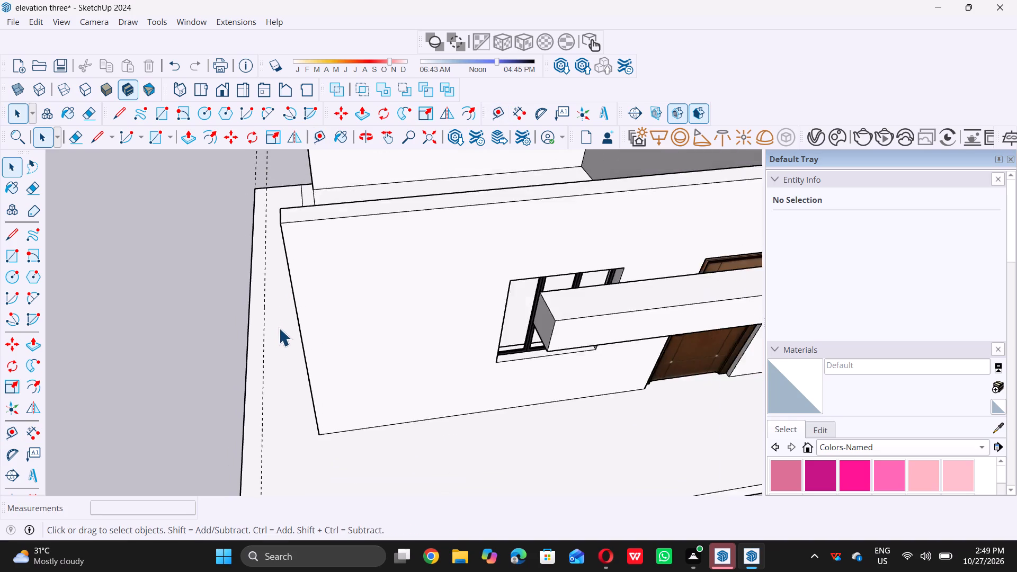
{"action": "scroll", "coordinate": [279, 328], "scroll_direction": "down", "scroll_amount": 3}
{"action": "scroll", "coordinate": [240, 337], "scroll_direction": "up", "scroll_amount": 5}
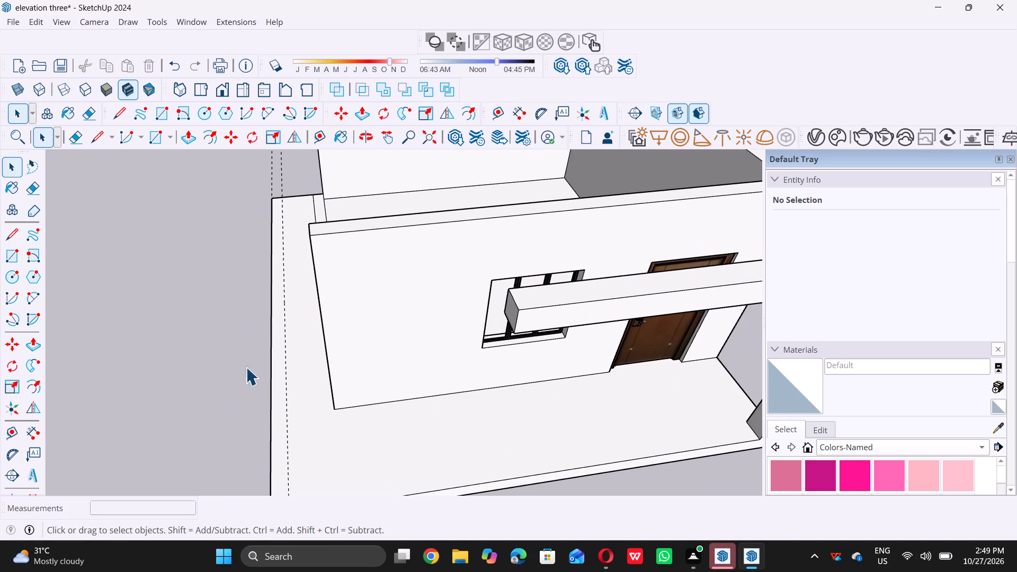
{"action": "middle_click_drag", "start_coordinate": [219, 429], "coordinate": [477, 423]}
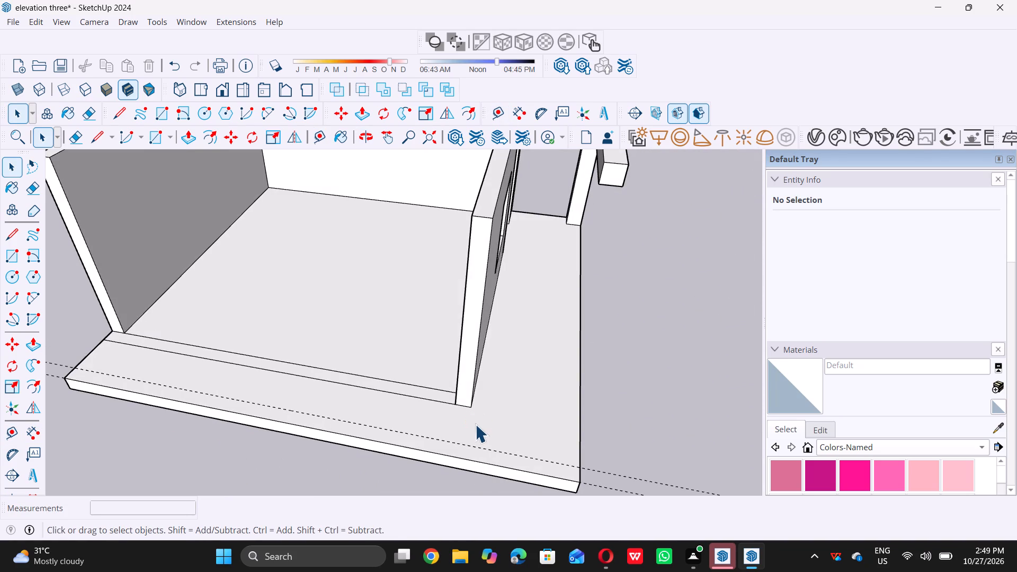
{"action": "key", "text": "r"}
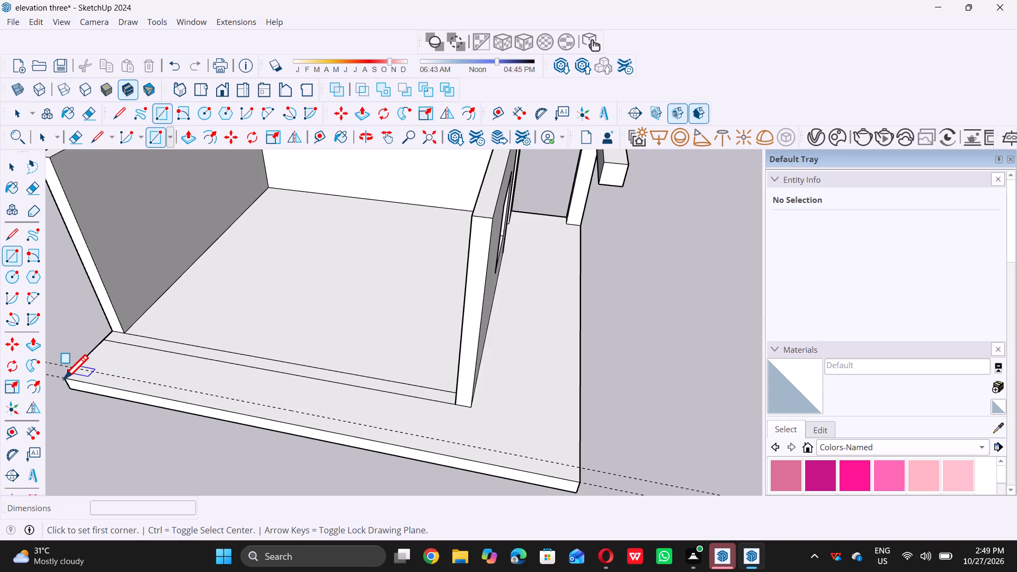
{"action": "triple_click", "coordinate": [64, 378]}
{"action": "scroll", "coordinate": [363, 442], "scroll_direction": "down", "scroll_amount": 5}
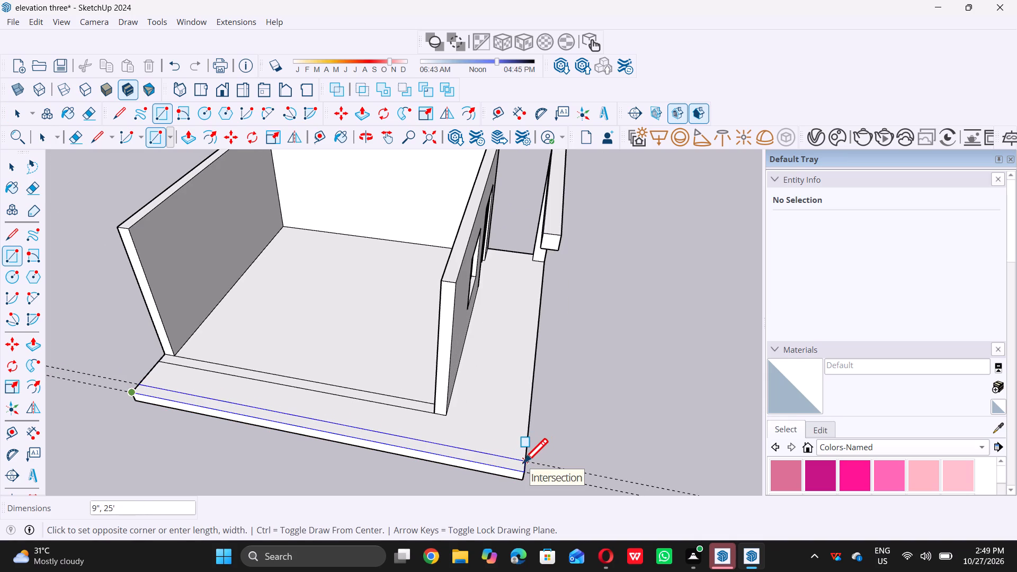
{"action": "left_click", "coordinate": [523, 463]}
{"action": "key", "text": "space"}
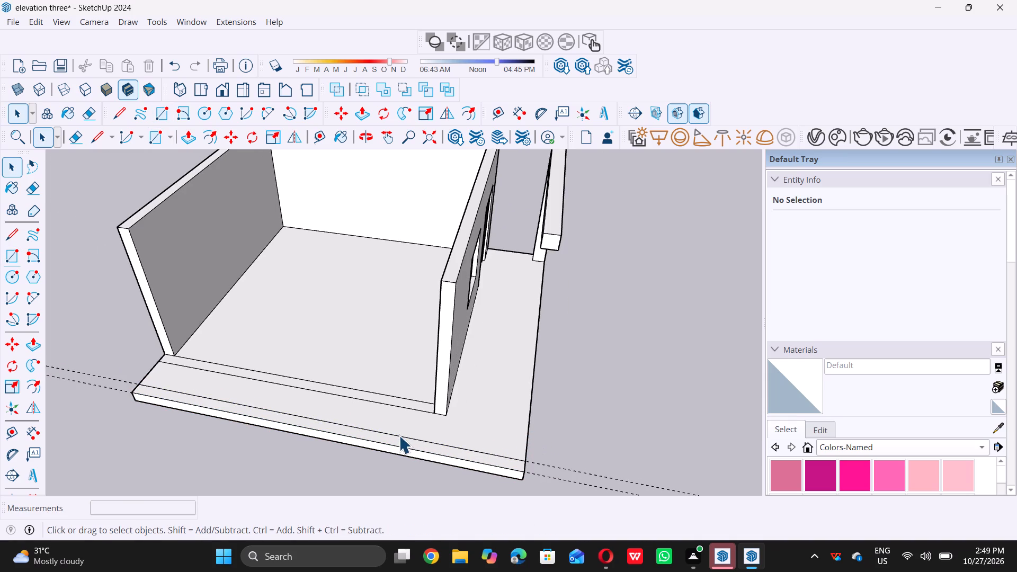
Push/Pull the end face of the door-and-window wall outward to the inner line of the new 9" strip.
{"action": "middle_click_drag", "start_coordinate": [399, 435], "coordinate": [407, 432]}
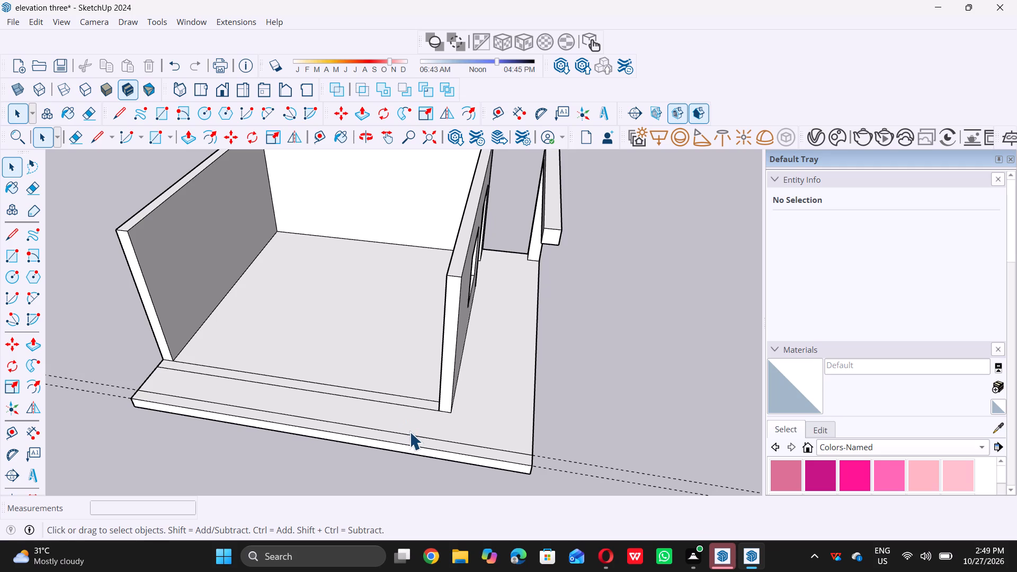
{"action": "middle_click", "coordinate": [414, 441]}
{"action": "scroll", "coordinate": [414, 441], "scroll_direction": "up", "scroll_amount": 1}
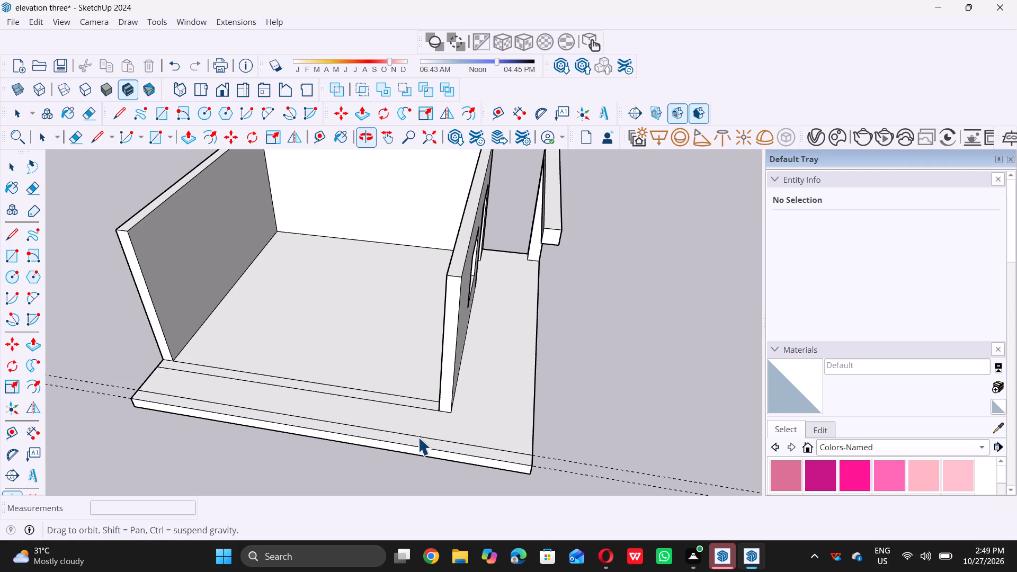
{"action": "scroll", "coordinate": [454, 393], "scroll_direction": "up", "scroll_amount": 3}
{"action": "left_click", "coordinate": [450, 388]}
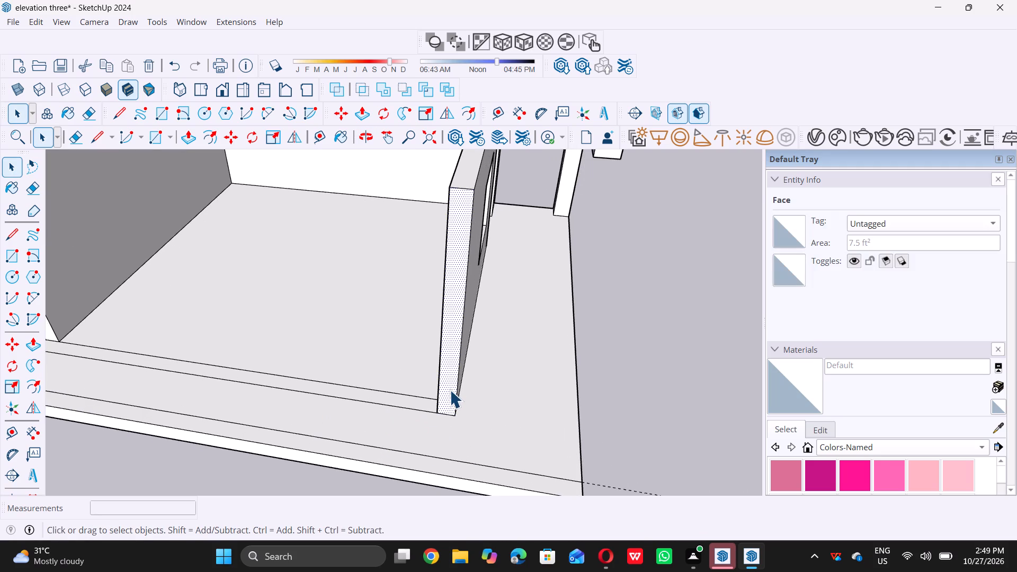
{"action": "key", "text": "p"}
{"action": "double_click", "coordinate": [450, 389]}
{"action": "left_click", "coordinate": [445, 422]}
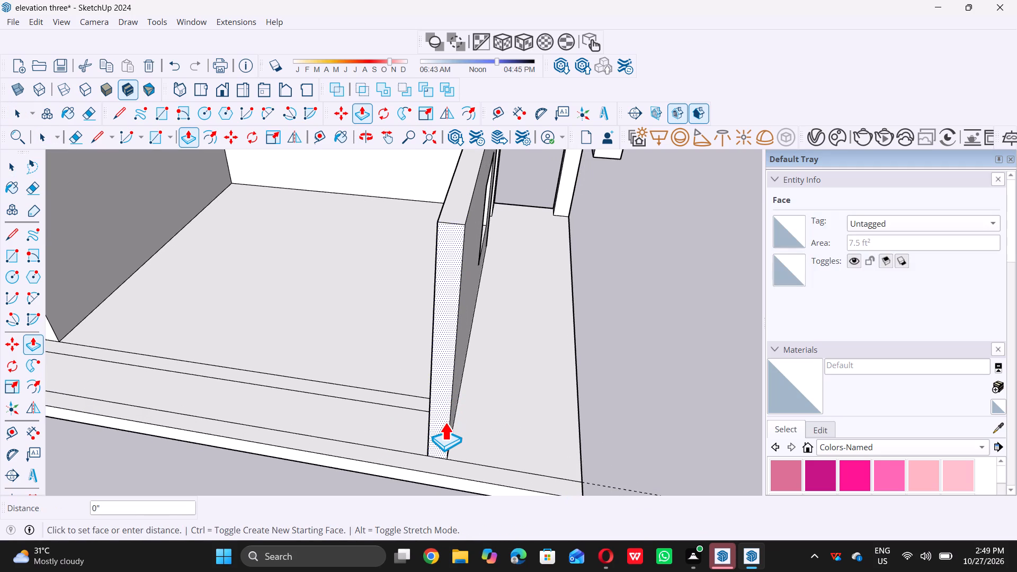
{"action": "key", "text": "space"}
Push/Pull the same wall end face a further 9" across the strip to the slab's outer edge.
{"action": "scroll", "coordinate": [445, 422], "scroll_direction": "down", "scroll_amount": 5}
{"action": "middle_click_drag", "start_coordinate": [434, 432], "coordinate": [434, 432]}
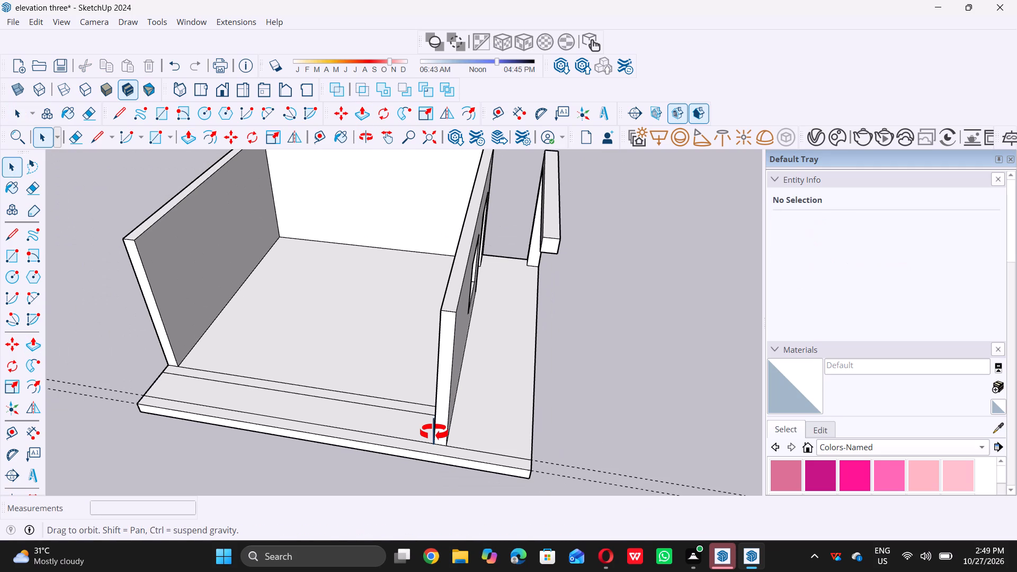
{"action": "middle_click_drag", "start_coordinate": [434, 432], "coordinate": [435, 437]}
{"action": "scroll", "coordinate": [424, 464], "scroll_direction": "up", "scroll_amount": 1}
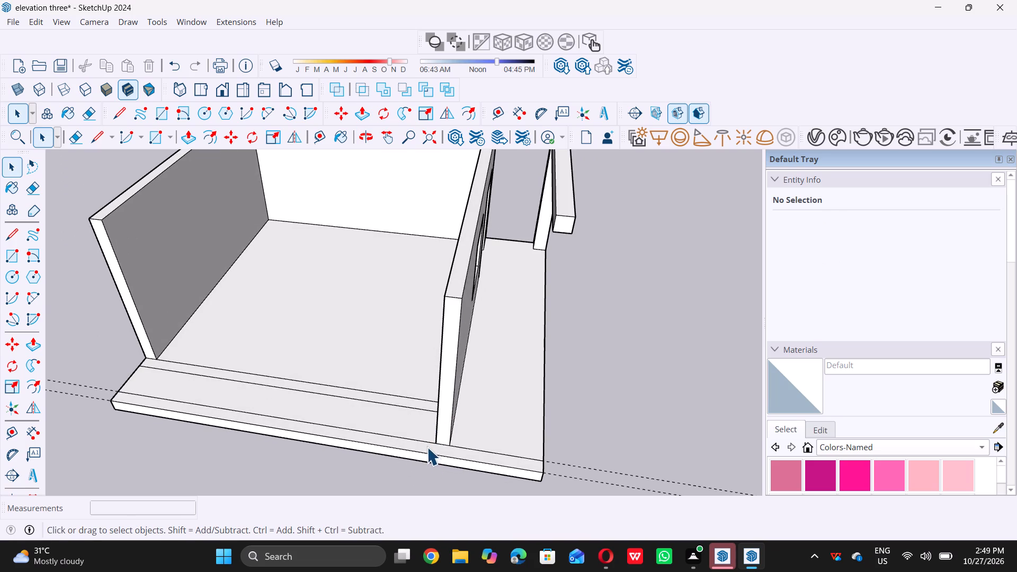
{"action": "scroll", "coordinate": [432, 444], "scroll_direction": "up", "scroll_amount": 6}
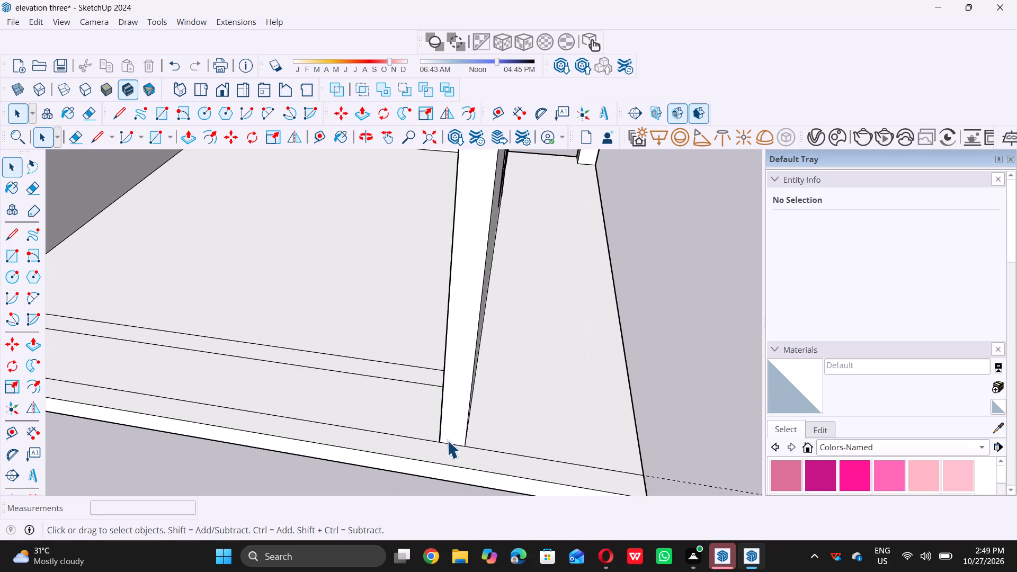
{"action": "left_click", "coordinate": [453, 426]}
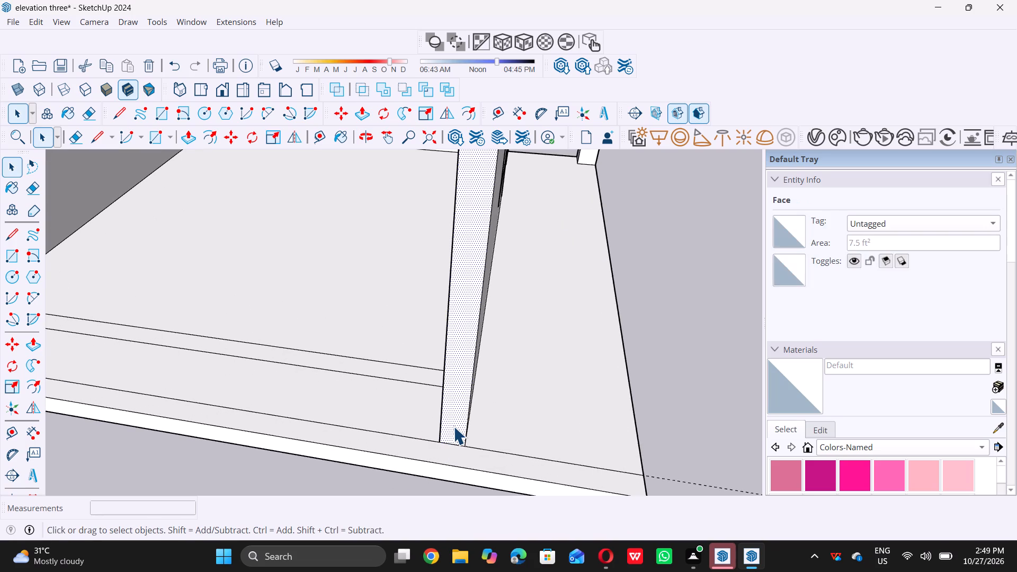
{"action": "key", "text": "p"}
{"action": "left_click", "coordinate": [453, 426]}
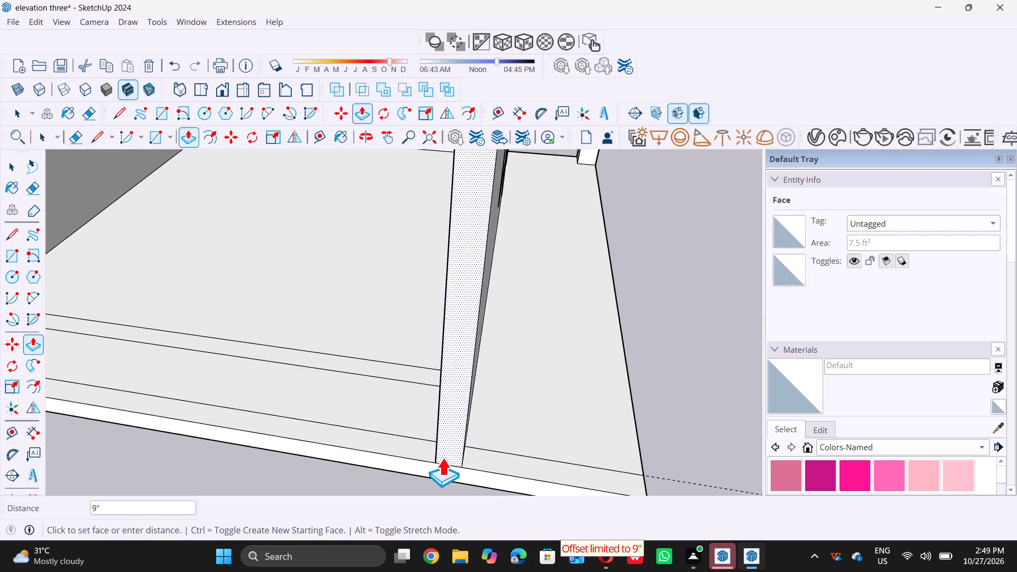
{"action": "double_click", "coordinate": [442, 460]}
{"action": "key", "text": "space"}
Push/Pull the 9" strip along the slab edge 10' up, level with the existing wall tops, to form the new wall.
{"action": "scroll", "coordinate": [457, 459], "scroll_direction": "down", "scroll_amount": 6}
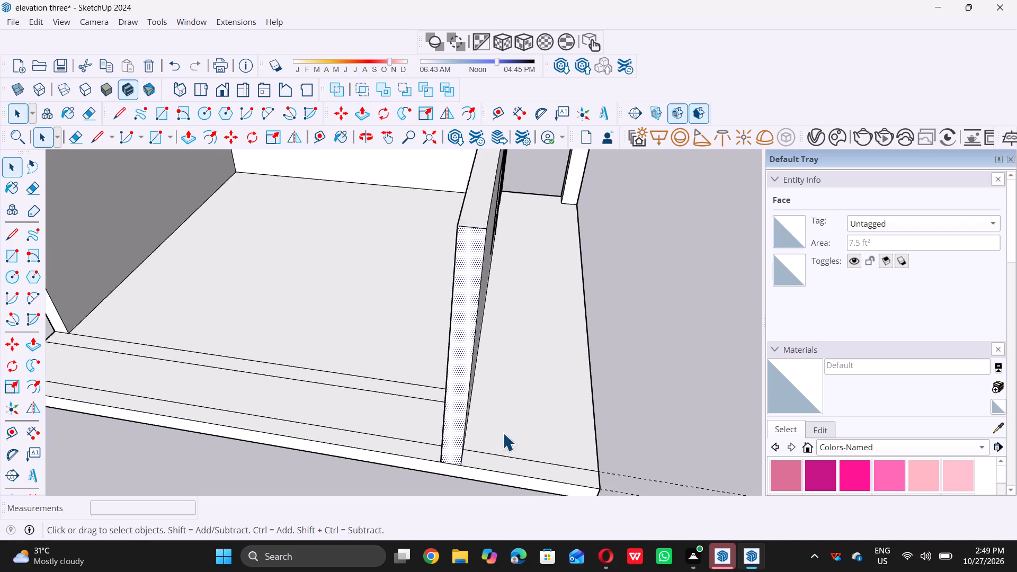
{"action": "scroll", "coordinate": [503, 433], "scroll_direction": "down", "scroll_amount": 3}
{"action": "scroll", "coordinate": [193, 405], "scroll_direction": "up", "scroll_amount": 5}
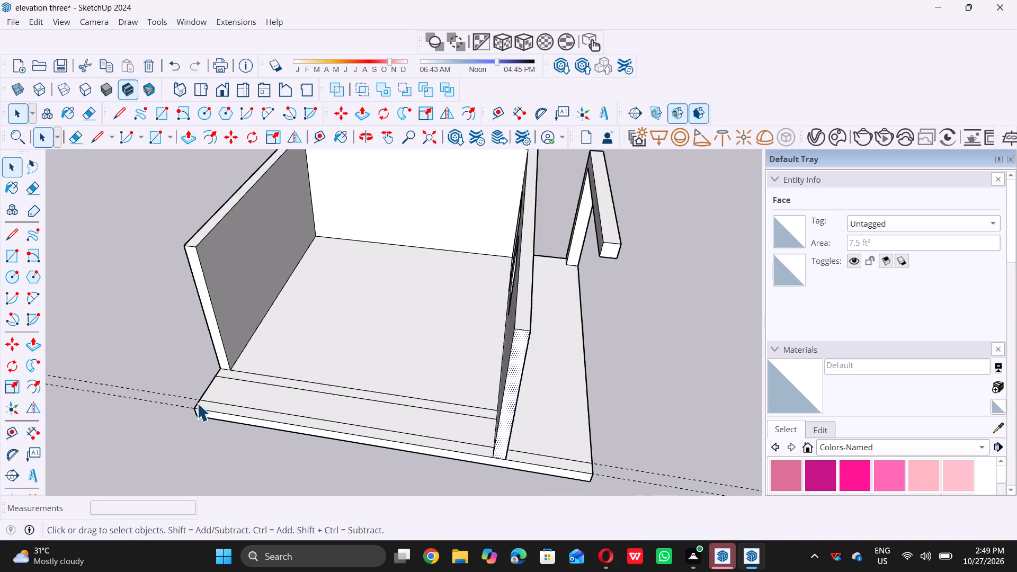
{"action": "scroll", "coordinate": [220, 408], "scroll_direction": "up", "scroll_amount": 4}
{"action": "double_click", "coordinate": [220, 408]}
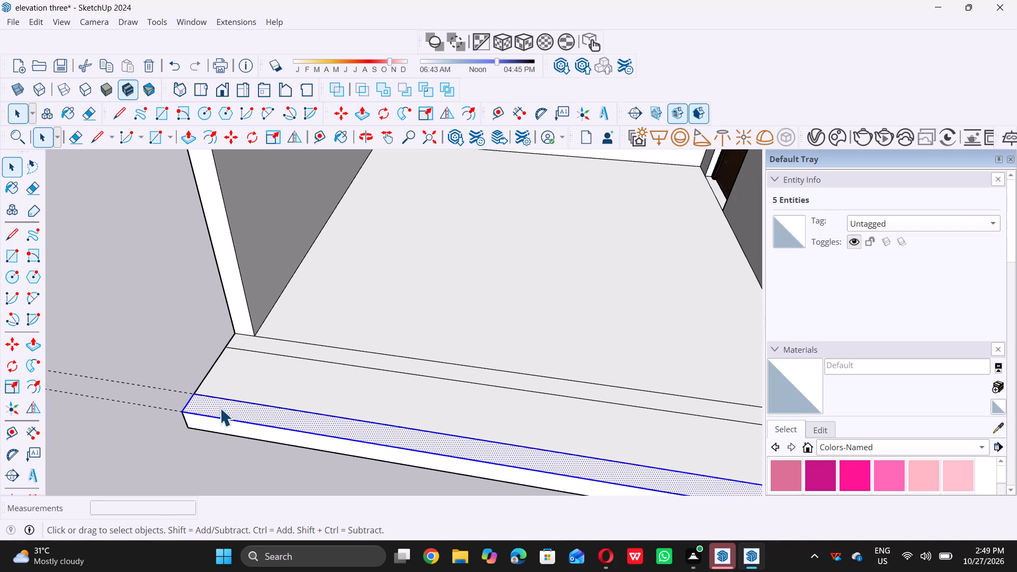
{"action": "key", "text": "p"}
{"action": "left_click", "coordinate": [221, 406]}
{"action": "scroll", "coordinate": [221, 405], "scroll_direction": "down", "scroll_amount": 10}
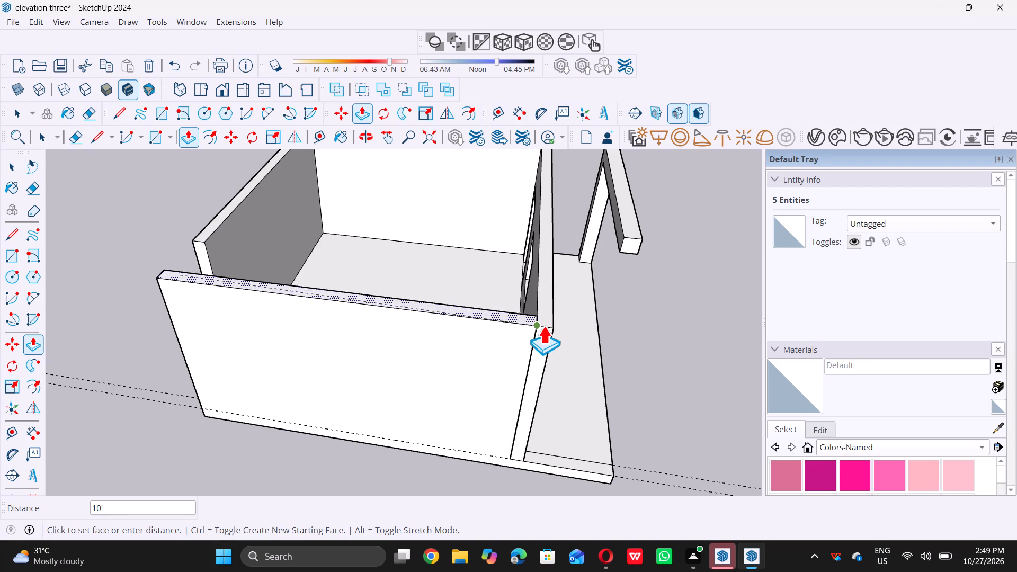
{"action": "double_click", "coordinate": [545, 324]}
{"action": "key", "text": "space"}
Push/Pull the rear wall's open end face 9" toward the new side wall, and repeat for a further 9".
{"action": "scroll", "coordinate": [529, 400], "scroll_direction": "down", "scroll_amount": 6}
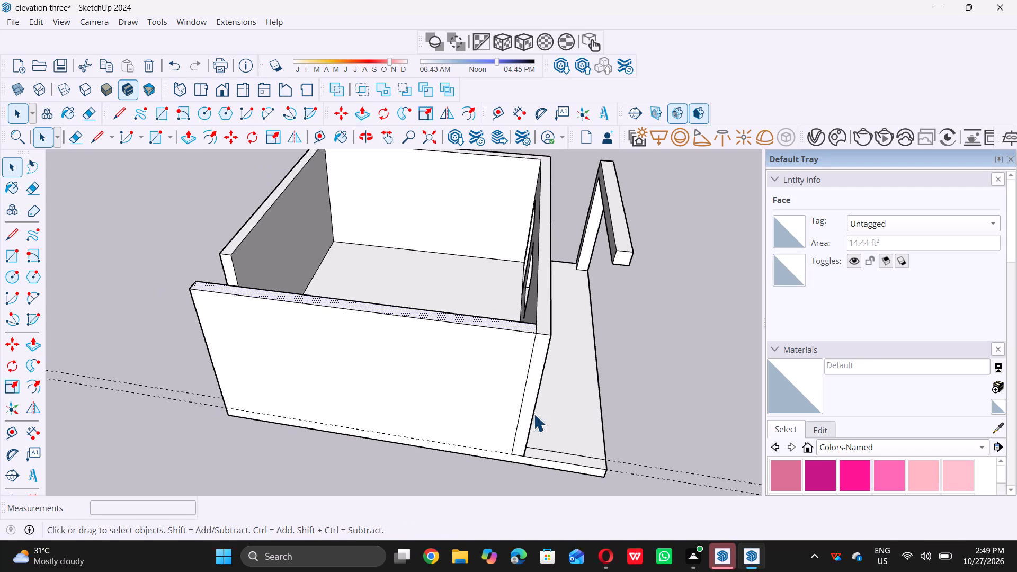
{"action": "middle_click_drag", "start_coordinate": [234, 342], "coordinate": [462, 353]}
{"action": "scroll", "coordinate": [430, 363], "scroll_direction": "up", "scroll_amount": 5}
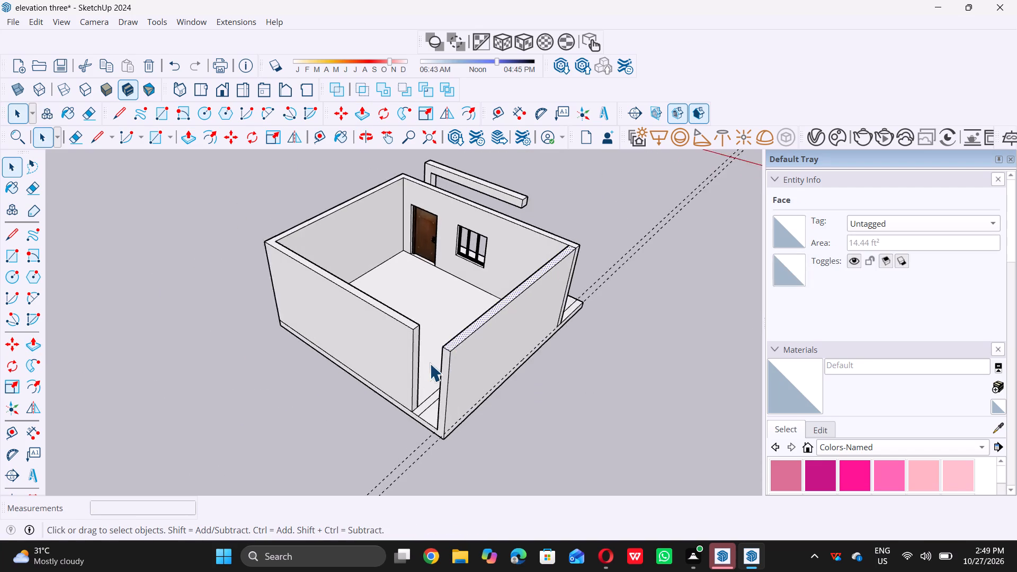
{"action": "scroll", "coordinate": [420, 372], "scroll_direction": "up", "scroll_amount": 3}
{"action": "left_click", "coordinate": [396, 385]}
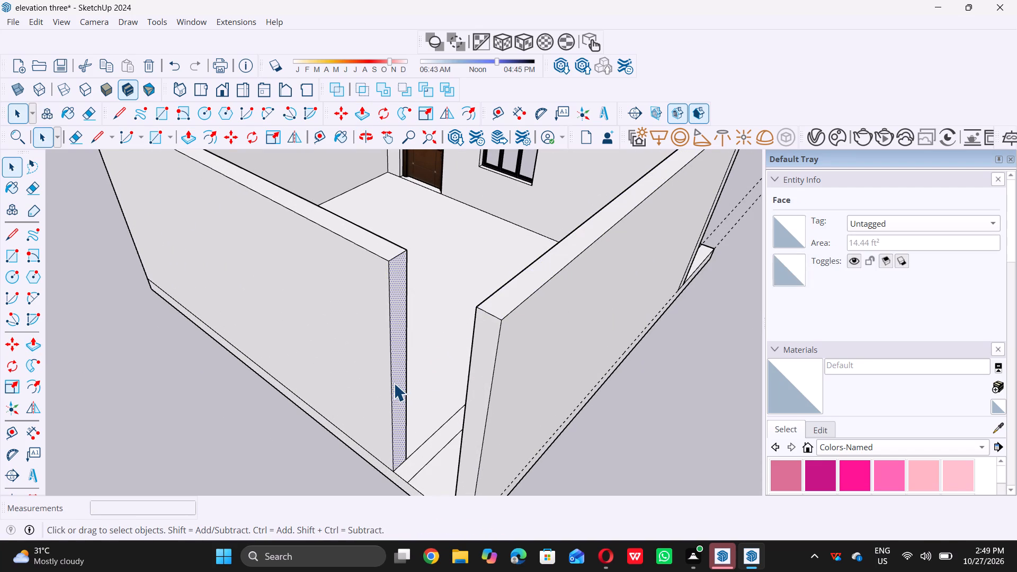
{"action": "key", "text": "p"}
{"action": "left_click", "coordinate": [394, 383]}
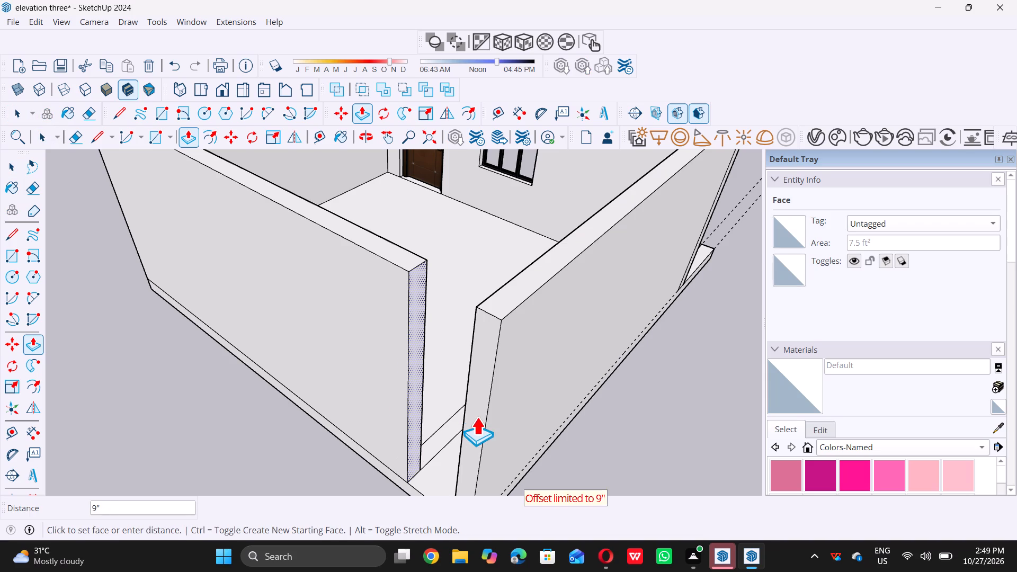
{"action": "left_click", "coordinate": [480, 422]}
{"action": "double_click", "coordinate": [409, 427]}
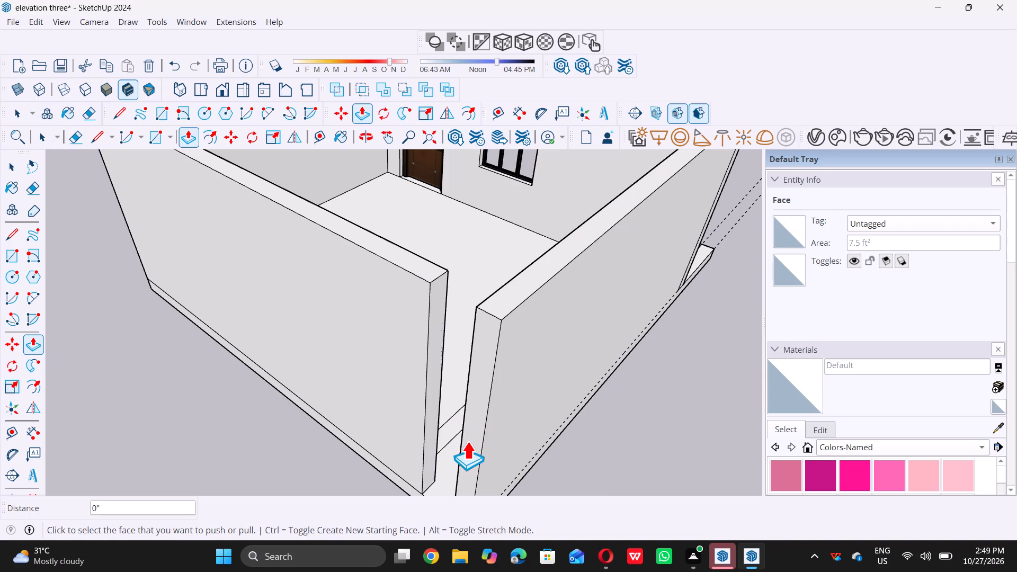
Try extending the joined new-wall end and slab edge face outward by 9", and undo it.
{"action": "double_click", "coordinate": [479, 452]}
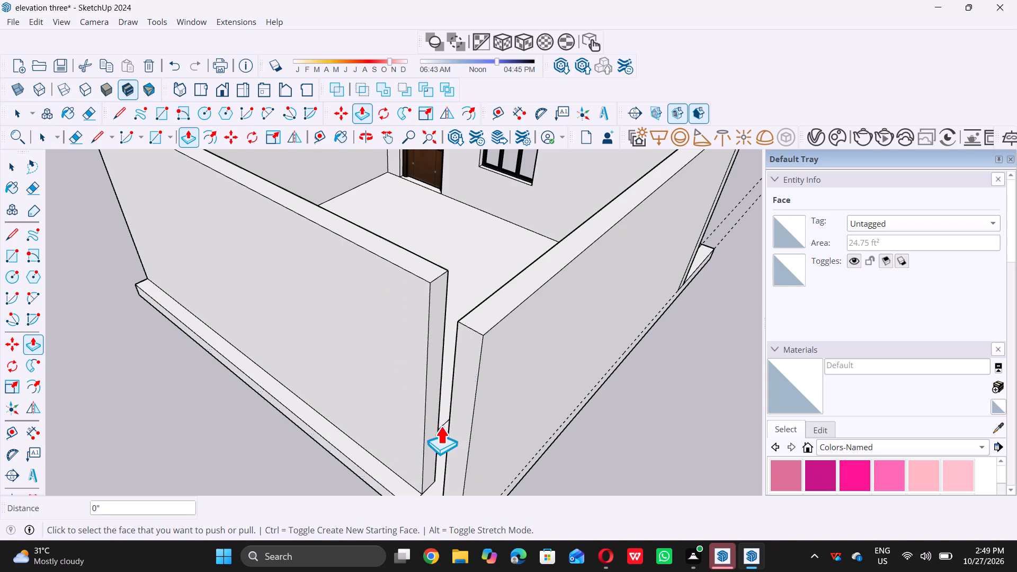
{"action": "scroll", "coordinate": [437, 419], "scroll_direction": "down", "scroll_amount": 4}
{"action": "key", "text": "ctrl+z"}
Push/Pull the rear wall's end face another 9" toward the new side wall.
{"action": "scroll", "coordinate": [433, 407], "scroll_direction": "down", "scroll_amount": 2}
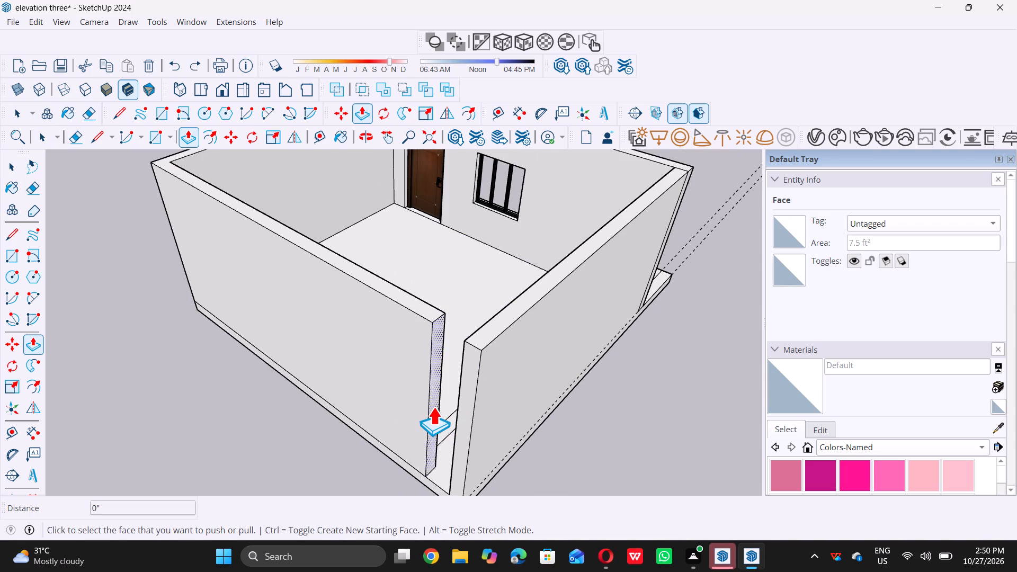
{"action": "scroll", "coordinate": [433, 407], "scroll_direction": "down", "scroll_amount": 3}
{"action": "scroll", "coordinate": [430, 460], "scroll_direction": "up", "scroll_amount": 16}
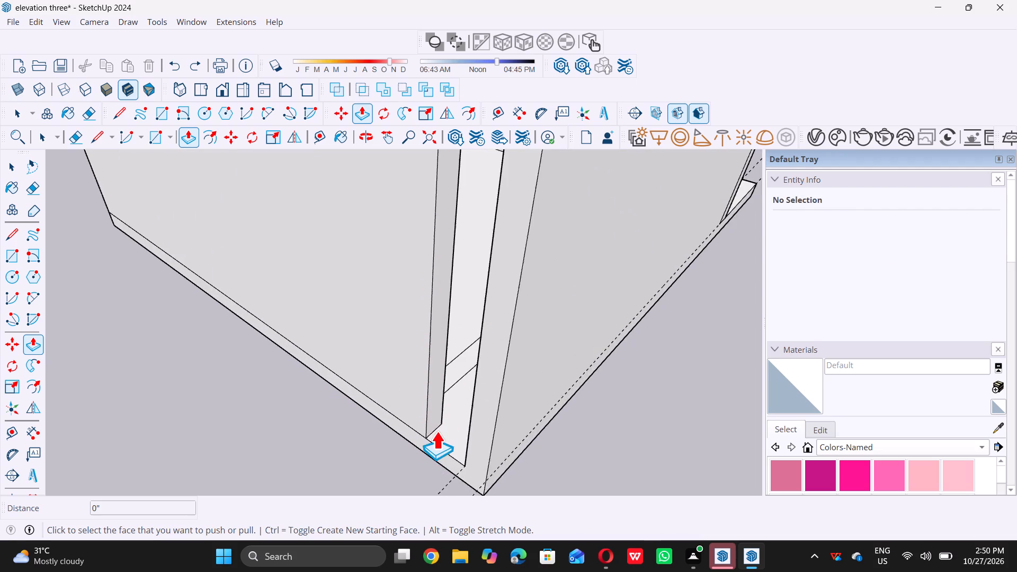
{"action": "double_click", "coordinate": [437, 400]}
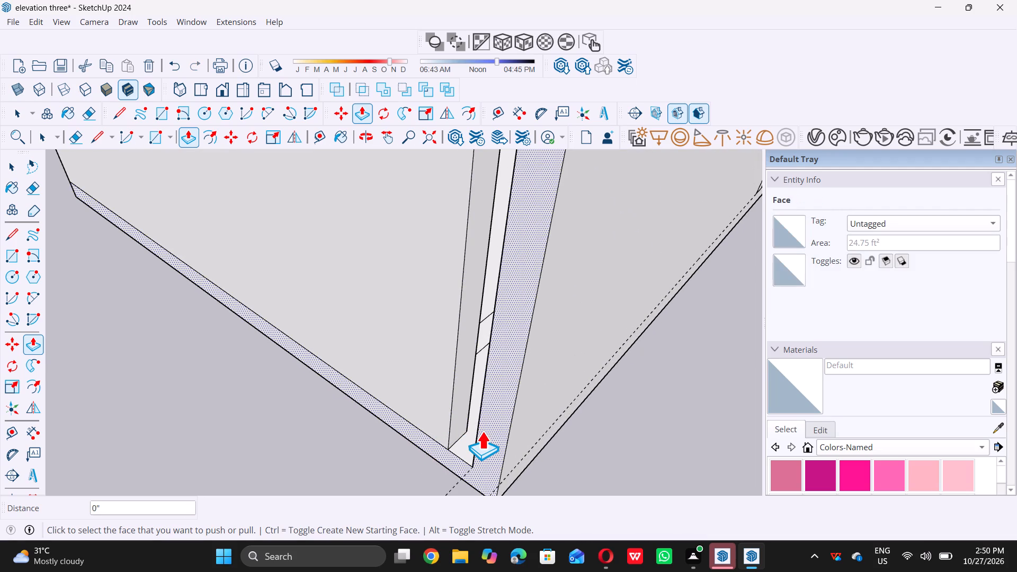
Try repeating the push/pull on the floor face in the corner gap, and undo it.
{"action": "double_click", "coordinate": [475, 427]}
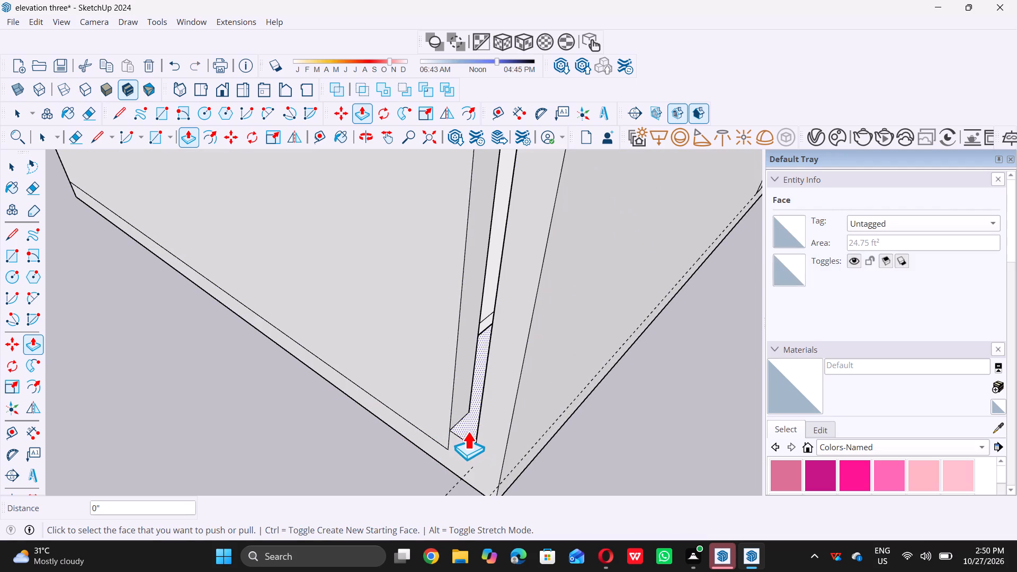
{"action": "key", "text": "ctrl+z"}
Push/Pull the rear wall's end face a final 9" to close the corner gap with the new side wall.
{"action": "scroll", "coordinate": [453, 442], "scroll_direction": "up", "scroll_amount": 7}
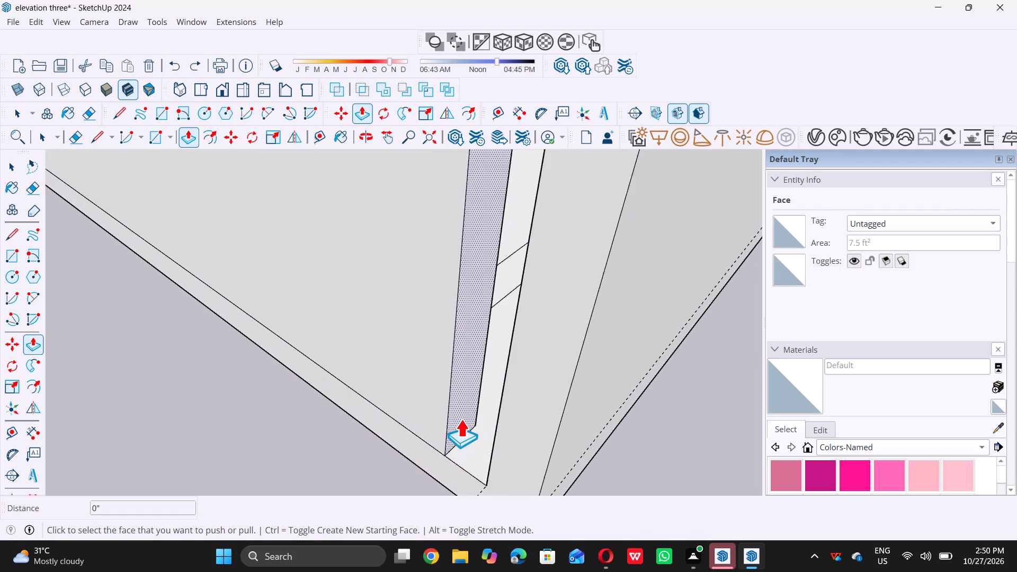
{"action": "scroll", "coordinate": [461, 419], "scroll_direction": "up", "scroll_amount": 3}
{"action": "double_click", "coordinate": [456, 403]}
{"action": "left_click", "coordinate": [523, 432]}
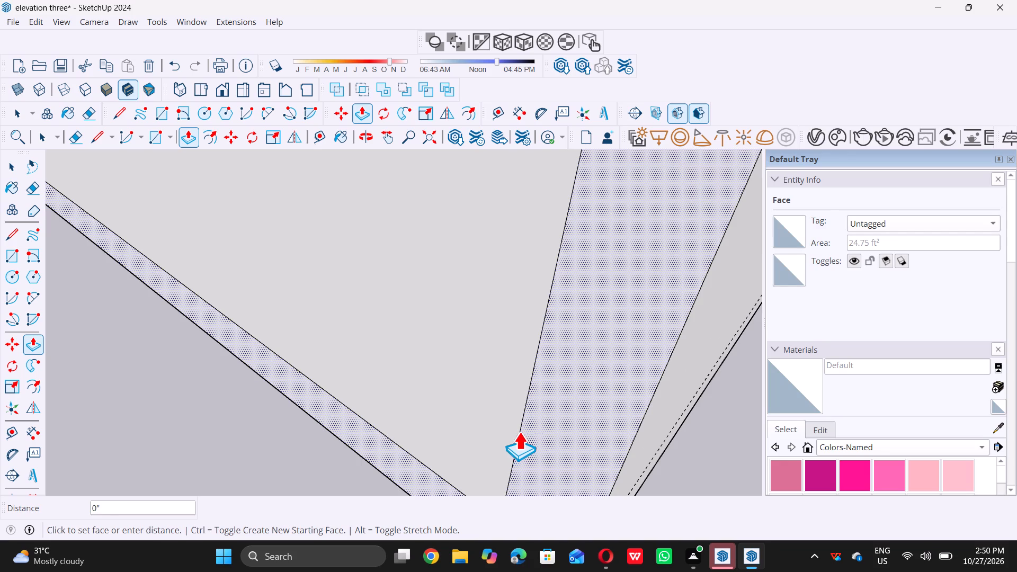
{"action": "key", "text": "space"}
Delete all construction guides from the model.
{"action": "scroll", "coordinate": [472, 437], "scroll_direction": "down", "scroll_amount": 20}
{"action": "scroll", "coordinate": [472, 437], "scroll_direction": "down", "scroll_amount": 9}
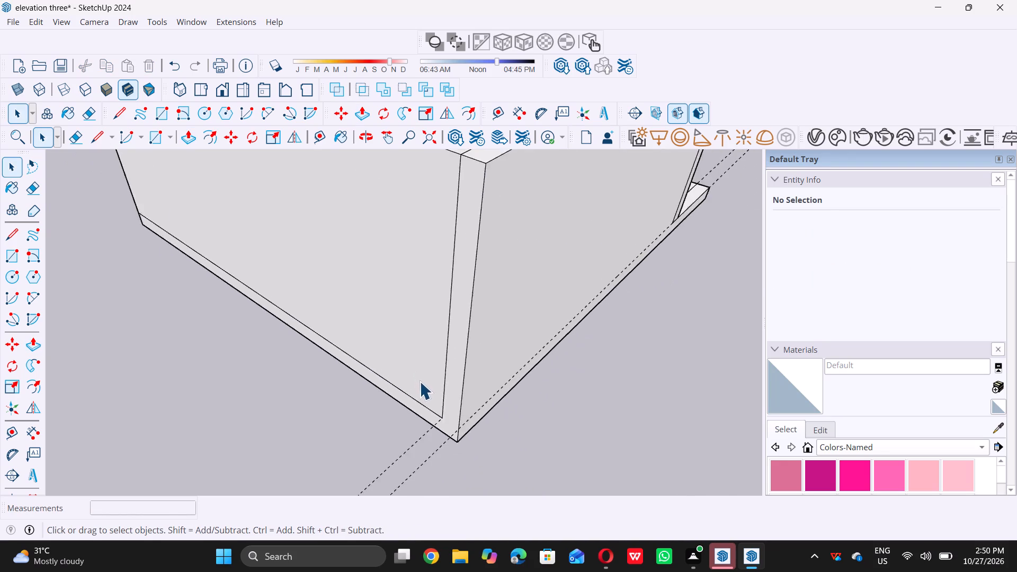
{"action": "scroll", "coordinate": [420, 381], "scroll_direction": "down", "scroll_amount": 12}
{"action": "left_click", "coordinate": [636, 372]}
{"action": "middle_click_drag", "start_coordinate": [624, 367], "coordinate": [182, 315]}
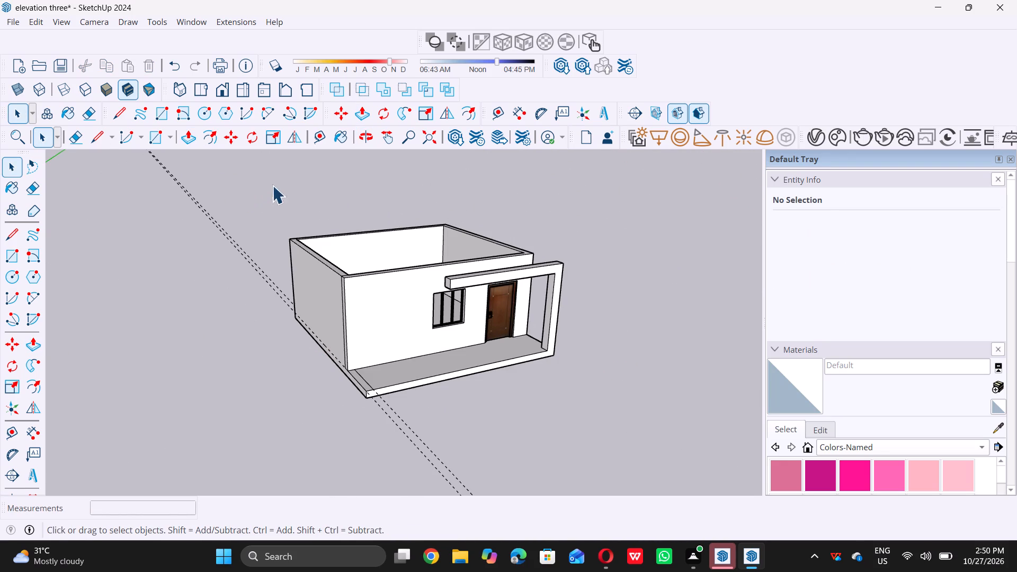
{"action": "double_click", "coordinate": [33, 23]}
{"action": "triple_click", "coordinate": [33, 23]}
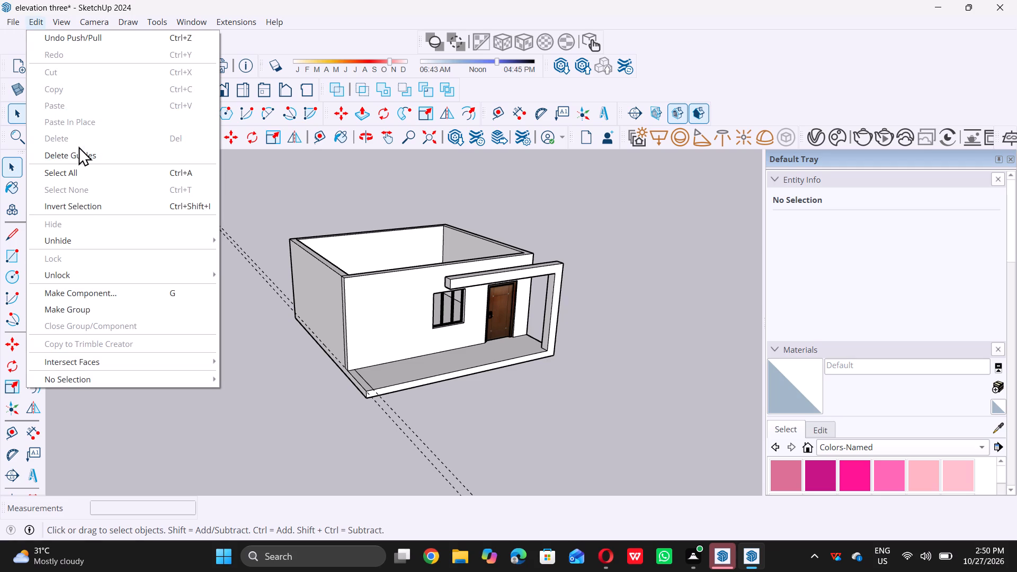
{"action": "double_click", "coordinate": [86, 157]}
Delete the leftover 5' strip line across the front porch slab beside the new wall's corner.
{"action": "scroll", "coordinate": [86, 157], "scroll_direction": "down", "scroll_amount": 3}
{"action": "scroll", "coordinate": [352, 298], "scroll_direction": "down", "scroll_amount": 1}
{"action": "middle_click_drag", "start_coordinate": [344, 304], "coordinate": [286, 337]}
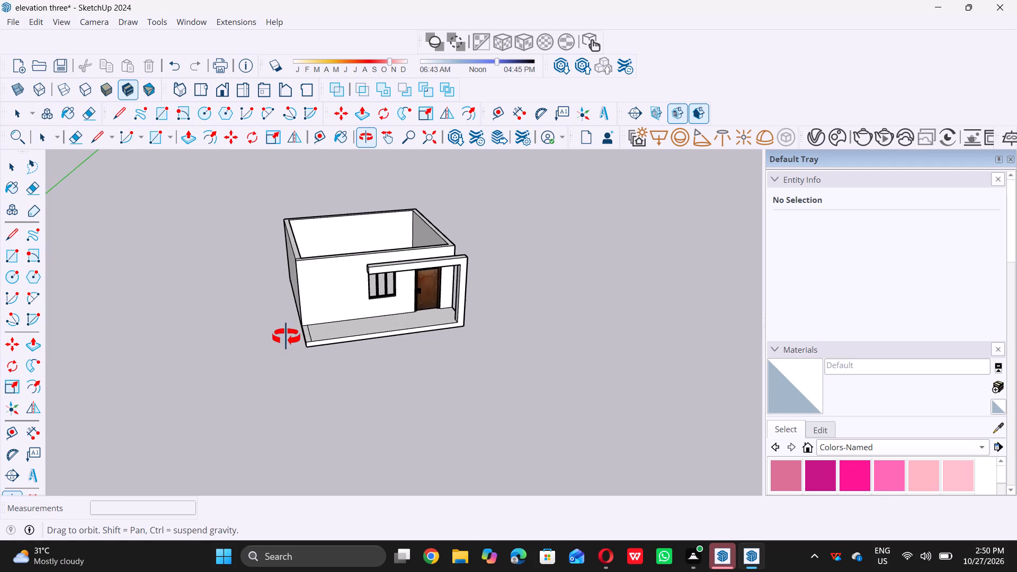
{"action": "middle_click_drag", "start_coordinate": [286, 337], "coordinate": [286, 336]}
{"action": "scroll", "coordinate": [304, 335], "scroll_direction": "up", "scroll_amount": 6}
{"action": "middle_click_drag", "start_coordinate": [307, 207], "coordinate": [281, 350]}
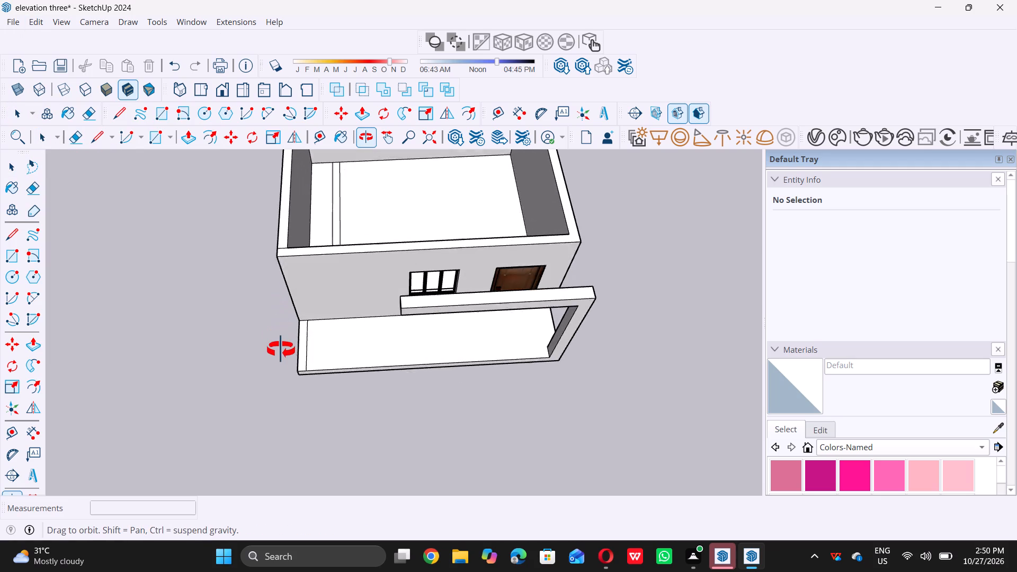
{"action": "middle_click_drag", "start_coordinate": [281, 350], "coordinate": [325, 224]}
{"action": "scroll", "coordinate": [325, 226], "scroll_direction": "up", "scroll_amount": 1}
{"action": "scroll", "coordinate": [322, 300], "scroll_direction": "up", "scroll_amount": 5}
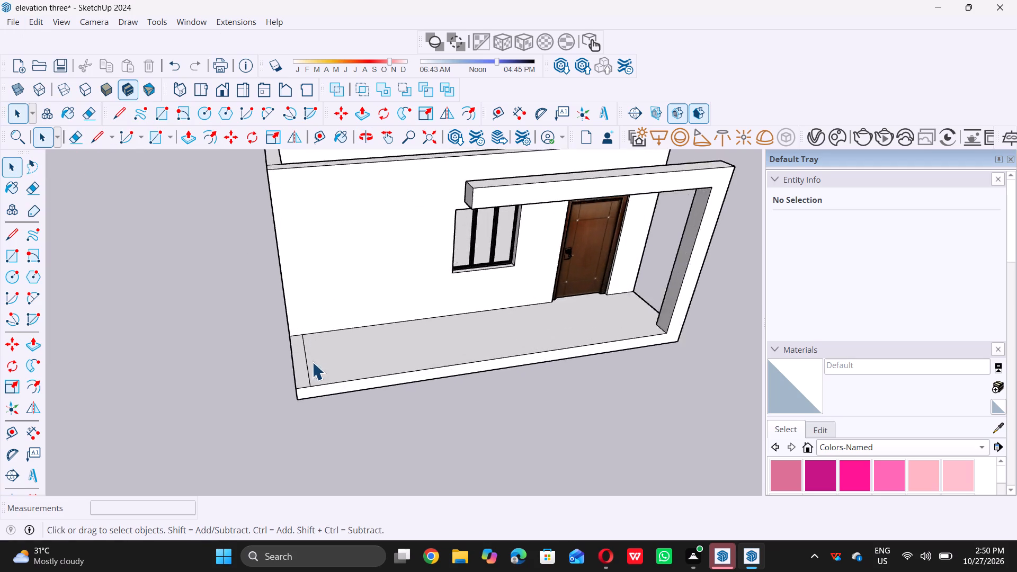
{"action": "scroll", "coordinate": [309, 371], "scroll_direction": "up", "scroll_amount": 9}
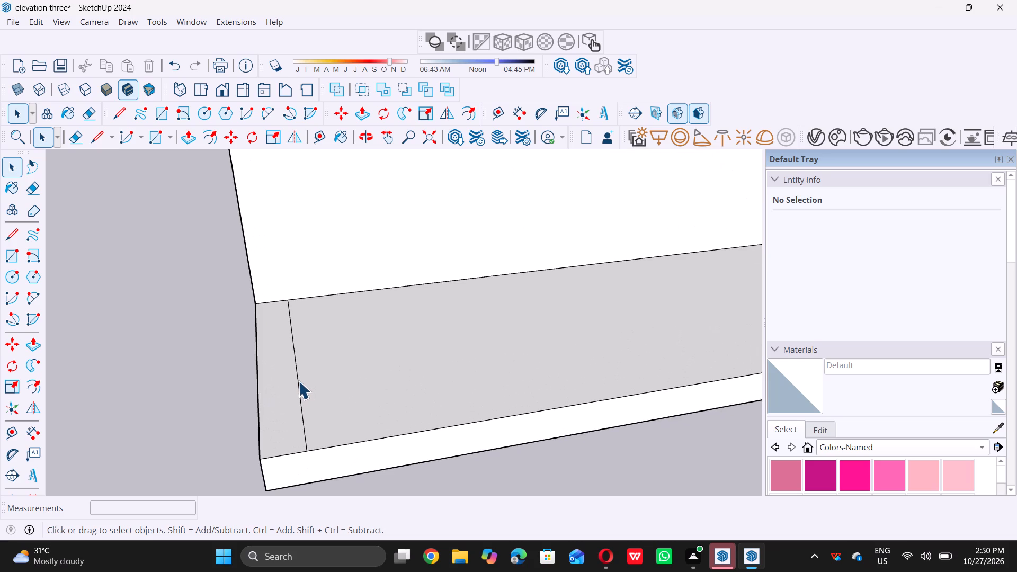
{"action": "left_click", "coordinate": [296, 377]}
{"action": "key", "text": "Delete"}
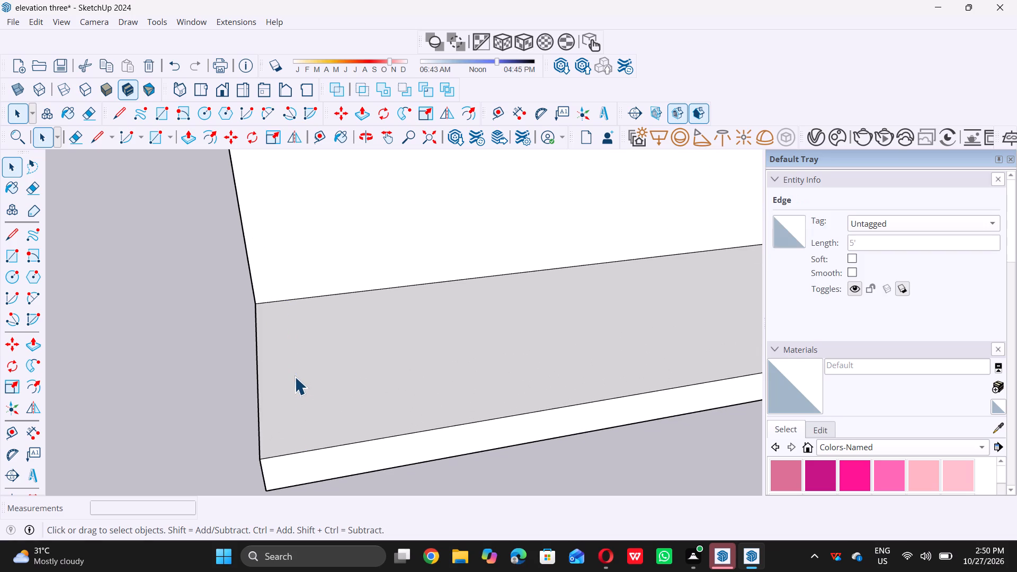
Examine the enlarged room and the front elevation from several angles.
{"action": "scroll", "coordinate": [302, 400], "scroll_direction": "down", "scroll_amount": 20}
{"action": "scroll", "coordinate": [302, 400], "scroll_direction": "down", "scroll_amount": 4}
{"action": "middle_click_drag", "start_coordinate": [326, 388], "coordinate": [319, 369]}
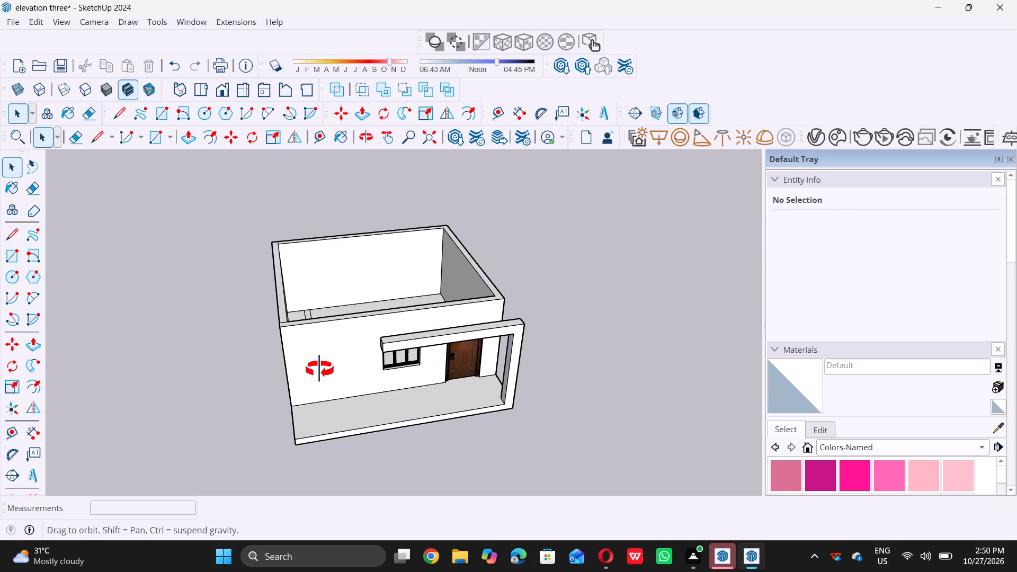
{"action": "middle_click_drag", "start_coordinate": [319, 369], "coordinate": [309, 347]}
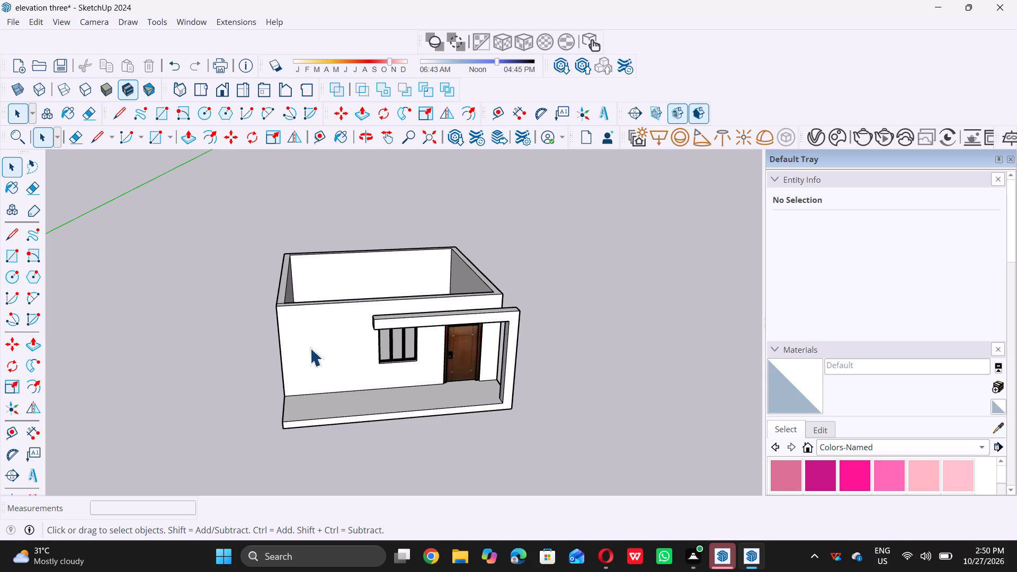
{"action": "scroll", "coordinate": [305, 358], "scroll_direction": "down", "scroll_amount": 3}
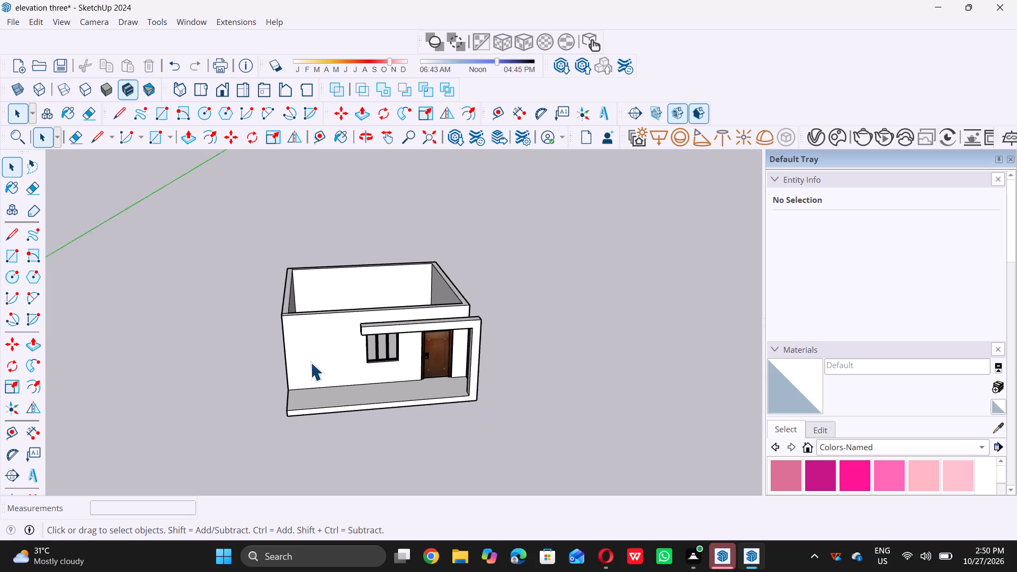
{"action": "scroll", "coordinate": [310, 362], "scroll_direction": "down", "scroll_amount": 1}
{"action": "middle_click_drag", "start_coordinate": [309, 362], "coordinate": [323, 335]}
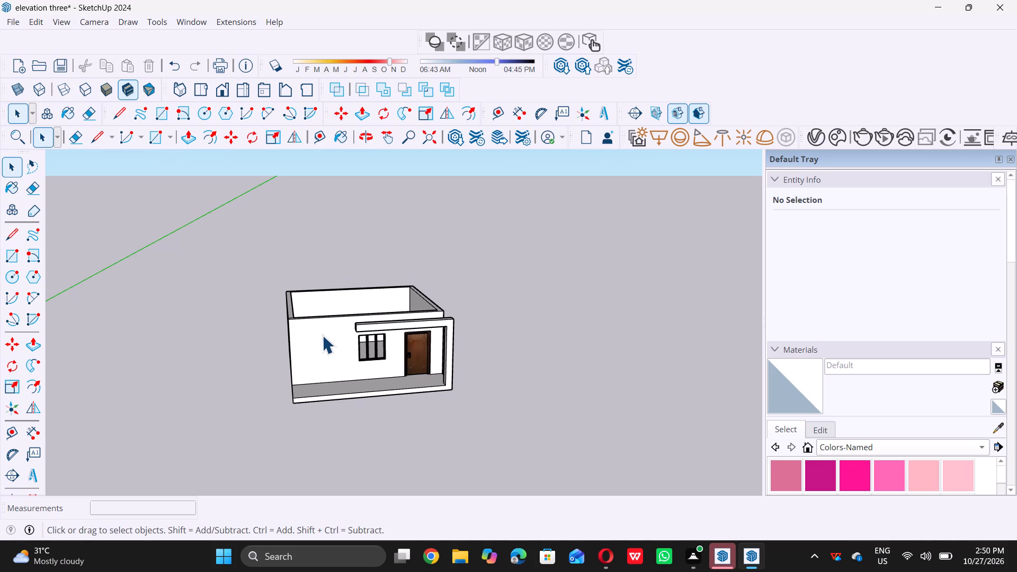
{"action": "scroll", "coordinate": [331, 387], "scroll_direction": "up", "scroll_amount": 5}
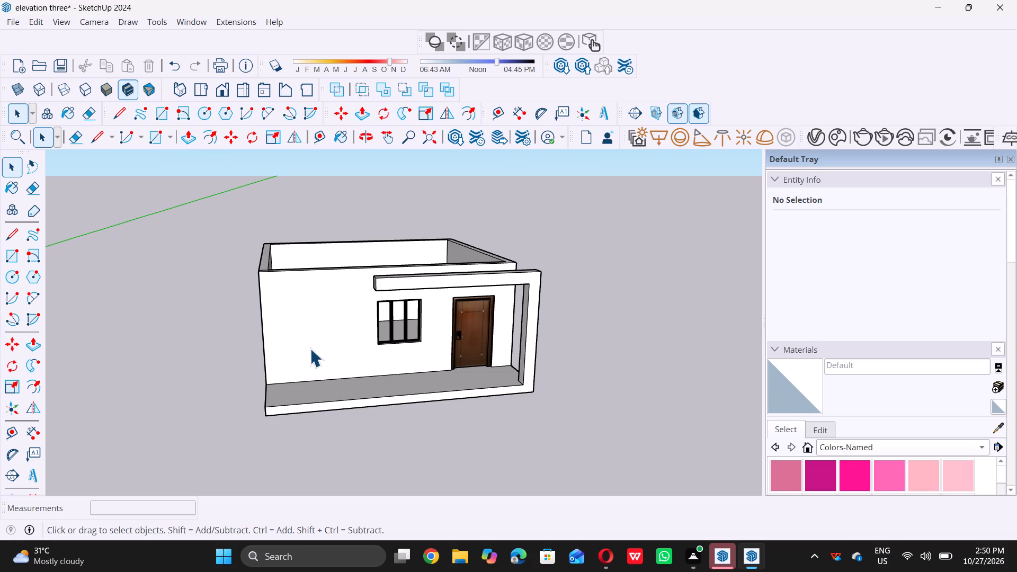
{"action": "scroll", "coordinate": [309, 343], "scroll_direction": "up", "scroll_amount": 4}
{"action": "middle_click_drag", "start_coordinate": [311, 334], "coordinate": [311, 311]}
{"action": "middle_click_drag", "start_coordinate": [312, 311], "coordinate": [301, 309]}
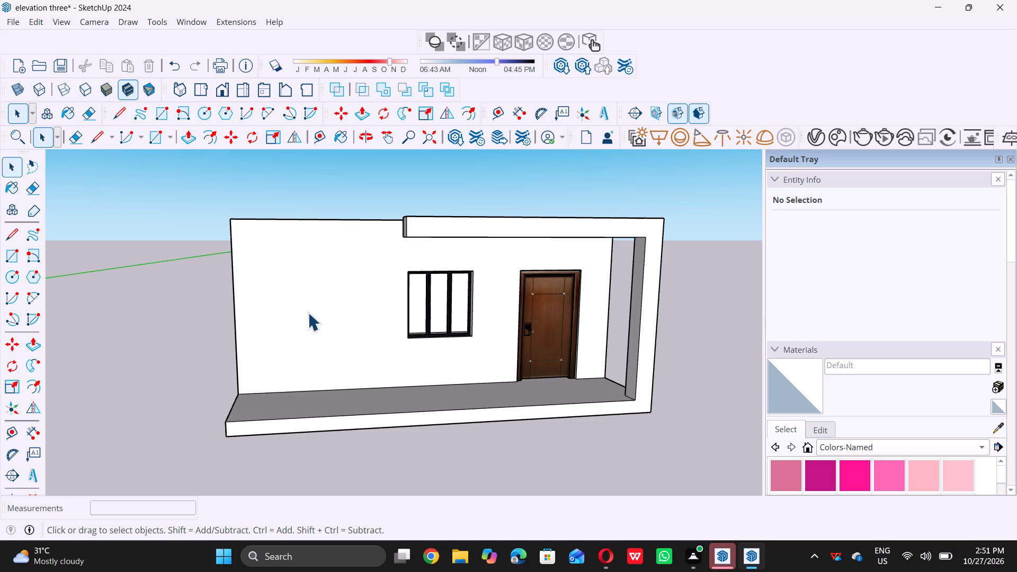
{"action": "middle_click_drag", "start_coordinate": [366, 308], "coordinate": [352, 301]}
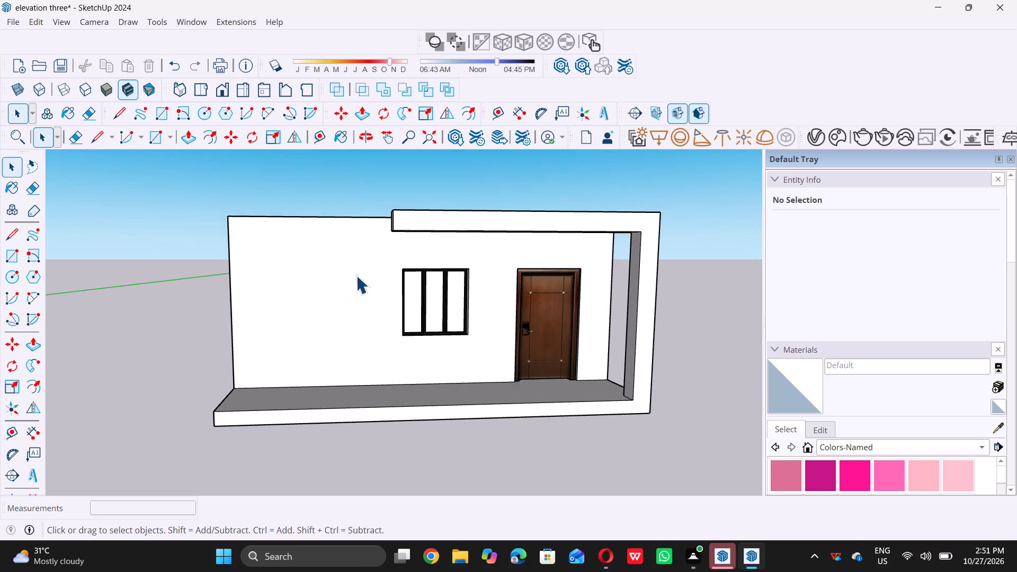
Place a vertical Tape Measure guide along the window's side edge farthest from the door.
{"action": "scroll", "coordinate": [378, 257], "scroll_direction": "up", "scroll_amount": 4}
{"action": "key", "text": "t"}
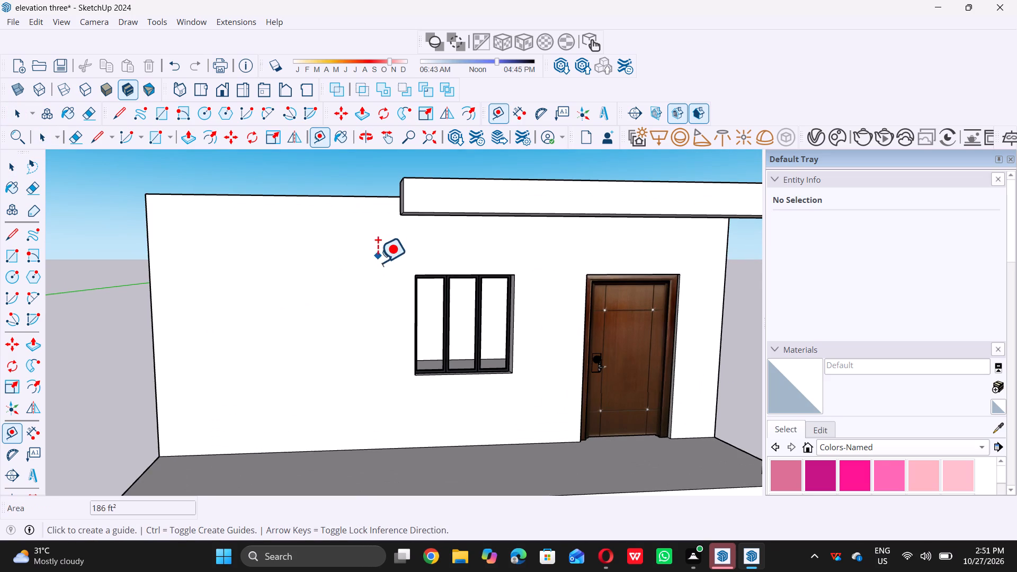
{"action": "double_click", "coordinate": [412, 327]}
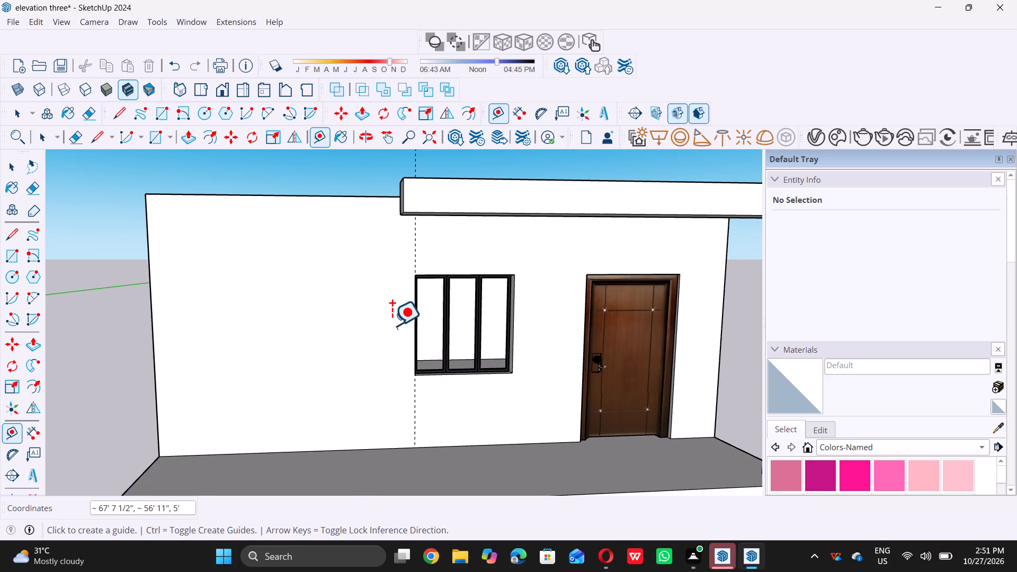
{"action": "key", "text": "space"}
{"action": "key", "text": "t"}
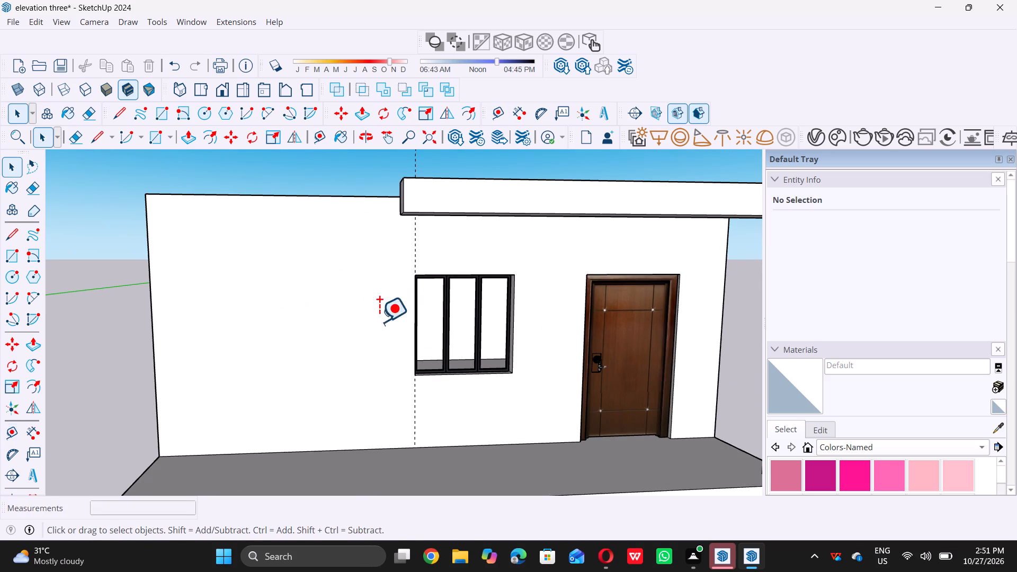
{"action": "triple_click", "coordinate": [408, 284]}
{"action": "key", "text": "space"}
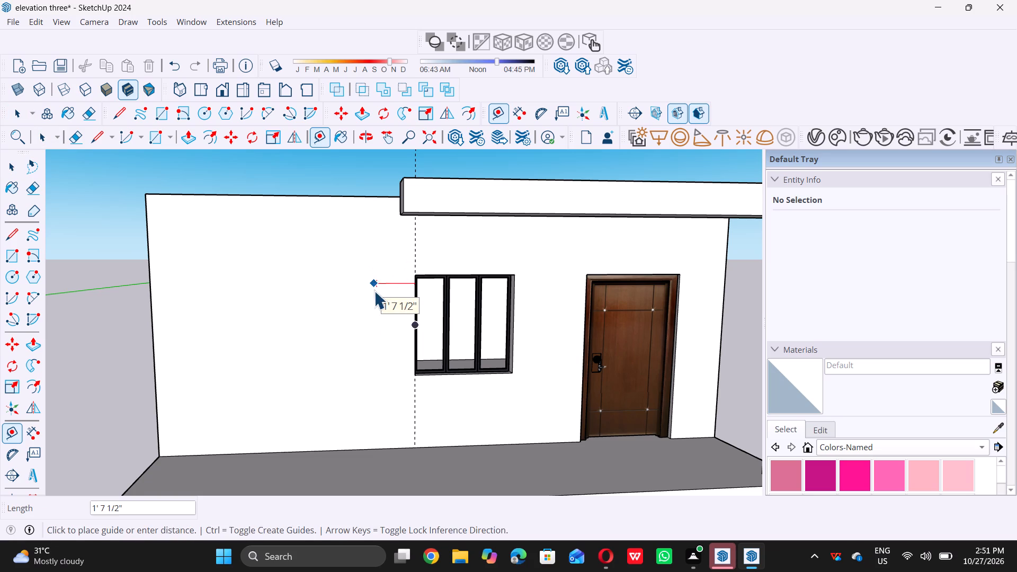
Place a vertical guide 4" from the window-edge guide, on the side away from the door.
{"action": "key", "text": "t"}
{"action": "triple_click", "coordinate": [414, 271]}
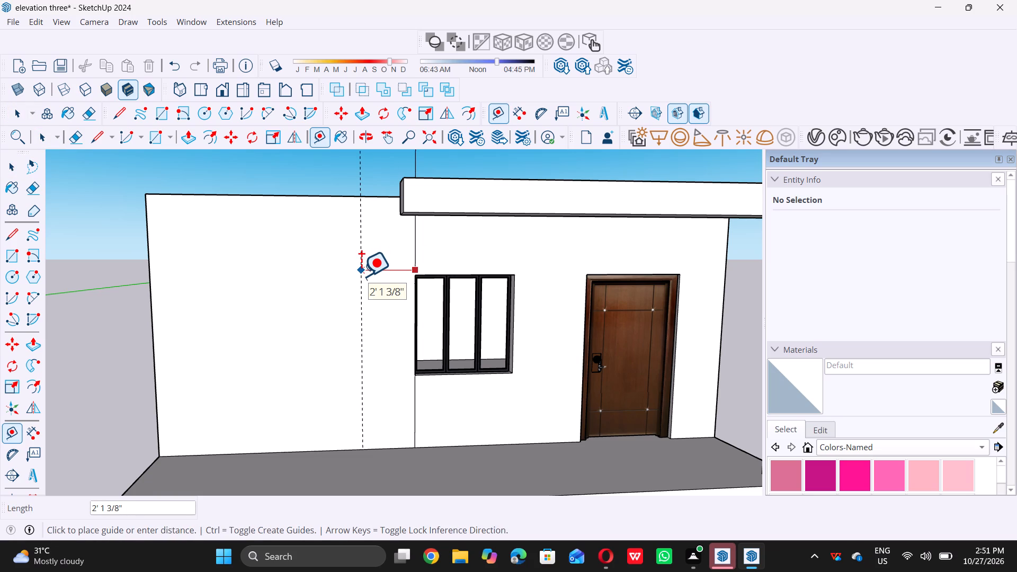
{"action": "key", "text": "4"}
{"action": "key", "text": "shift+quotedbl"}
{"action": "key", "text": "Return"}
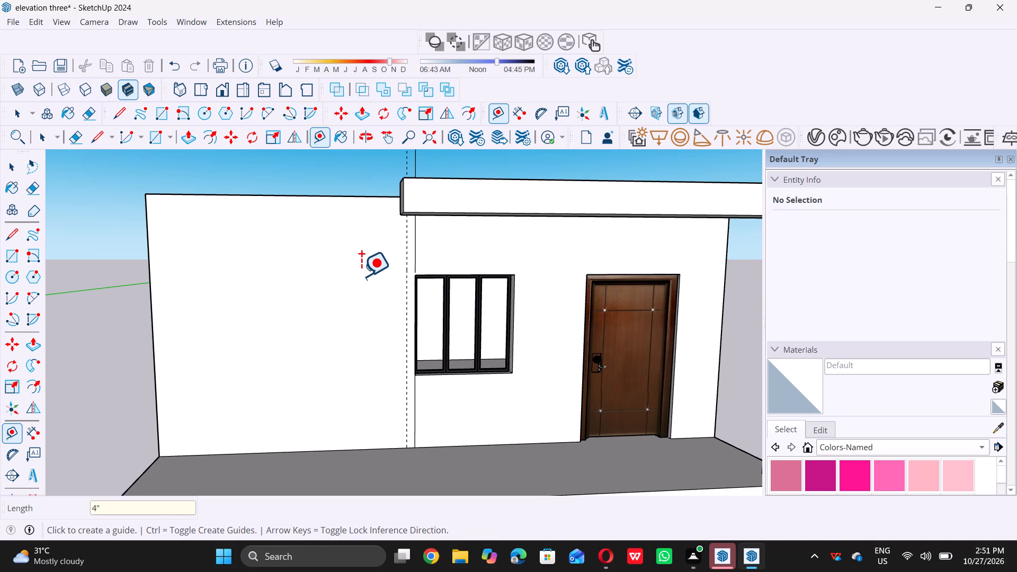
Undo the 4" offset guide beside the window.
{"action": "key", "text": "ctrl+z"}
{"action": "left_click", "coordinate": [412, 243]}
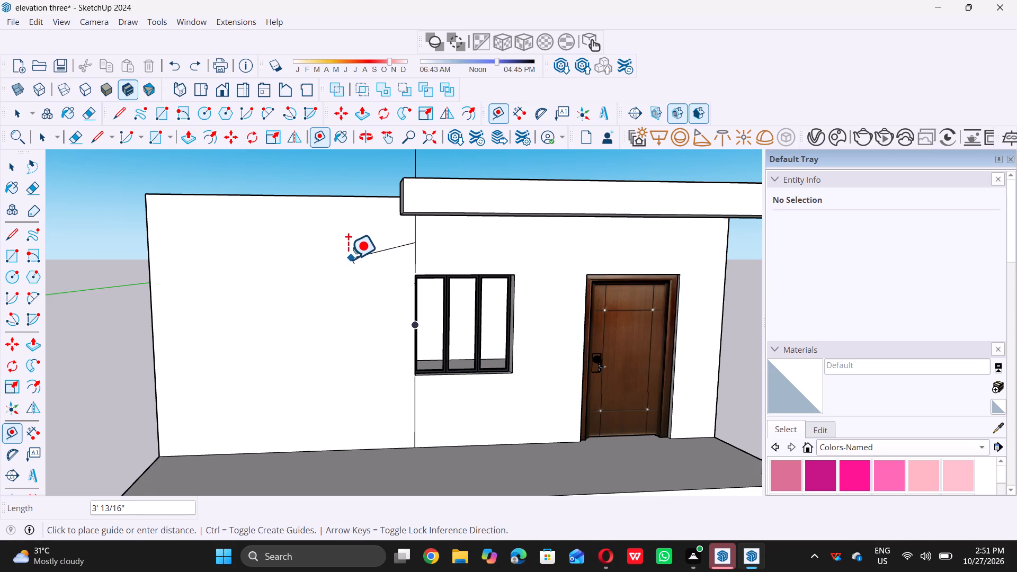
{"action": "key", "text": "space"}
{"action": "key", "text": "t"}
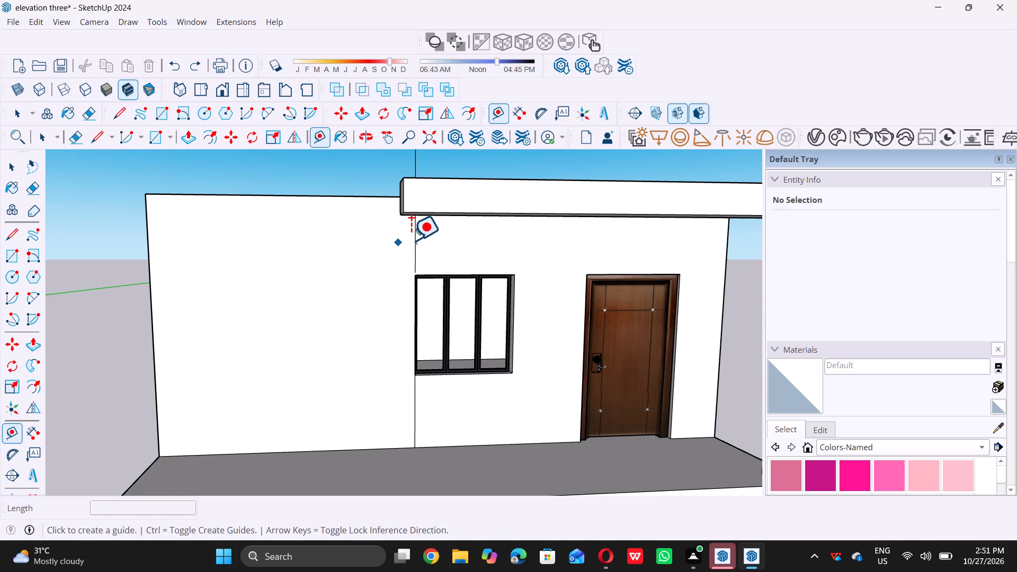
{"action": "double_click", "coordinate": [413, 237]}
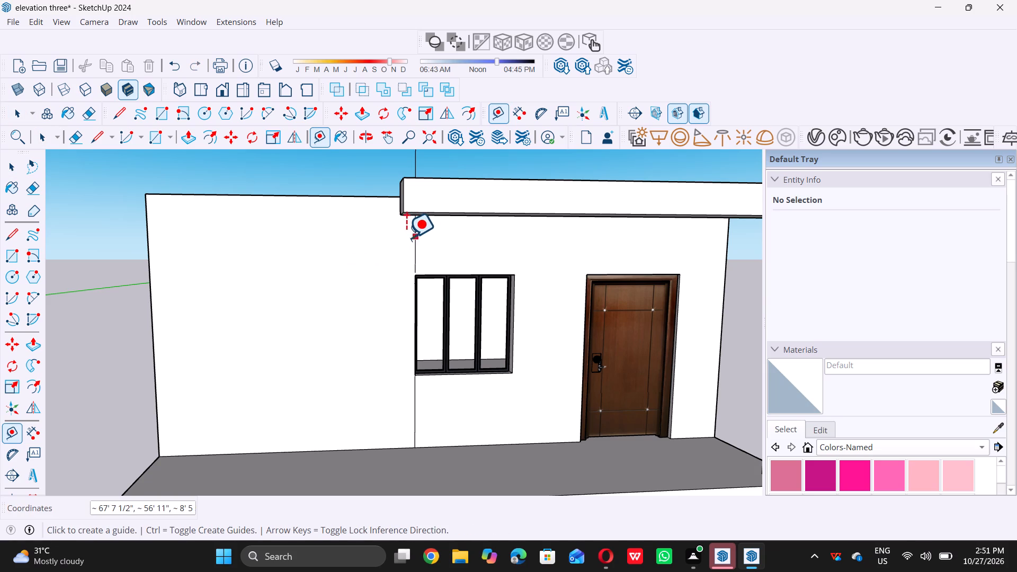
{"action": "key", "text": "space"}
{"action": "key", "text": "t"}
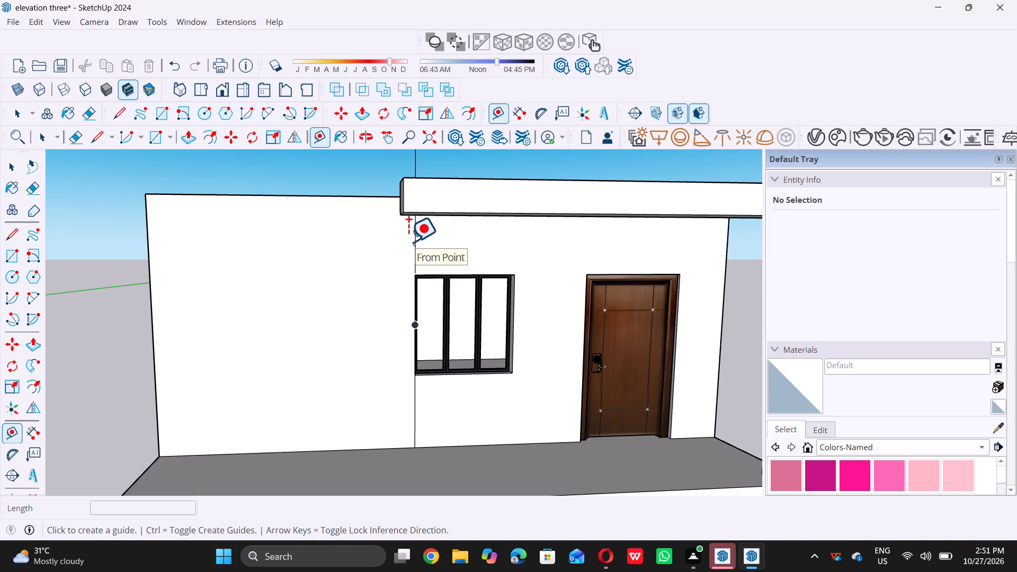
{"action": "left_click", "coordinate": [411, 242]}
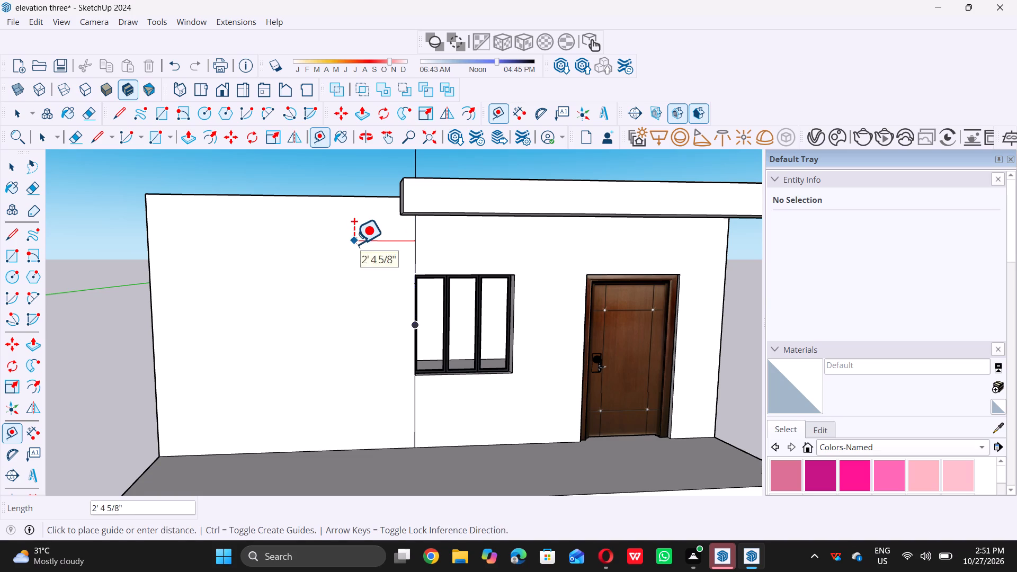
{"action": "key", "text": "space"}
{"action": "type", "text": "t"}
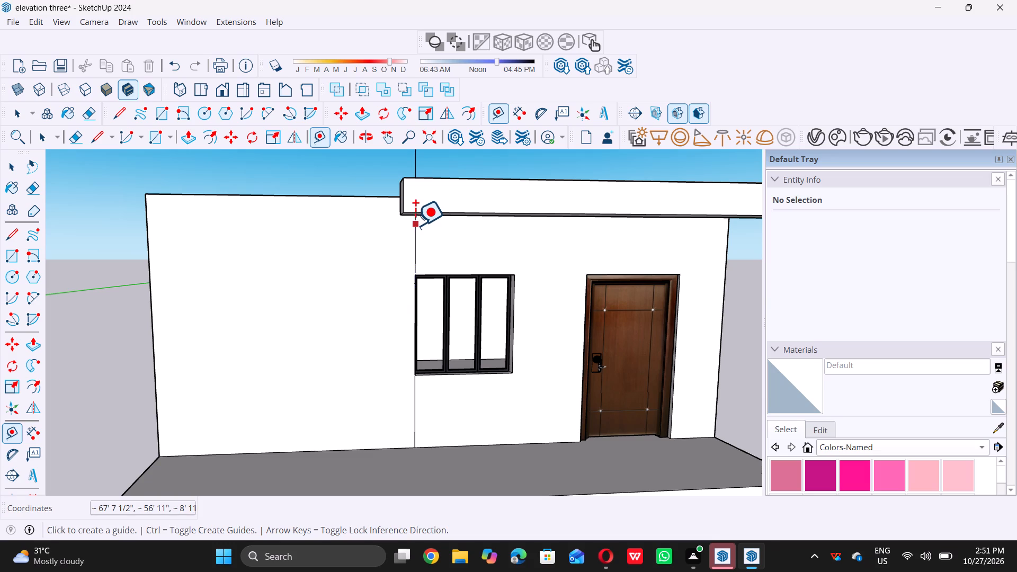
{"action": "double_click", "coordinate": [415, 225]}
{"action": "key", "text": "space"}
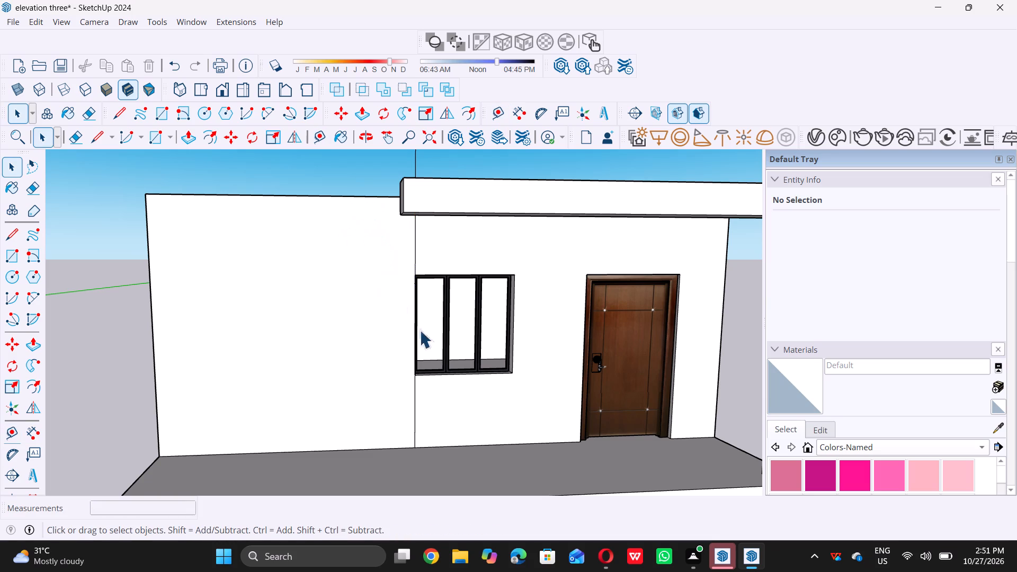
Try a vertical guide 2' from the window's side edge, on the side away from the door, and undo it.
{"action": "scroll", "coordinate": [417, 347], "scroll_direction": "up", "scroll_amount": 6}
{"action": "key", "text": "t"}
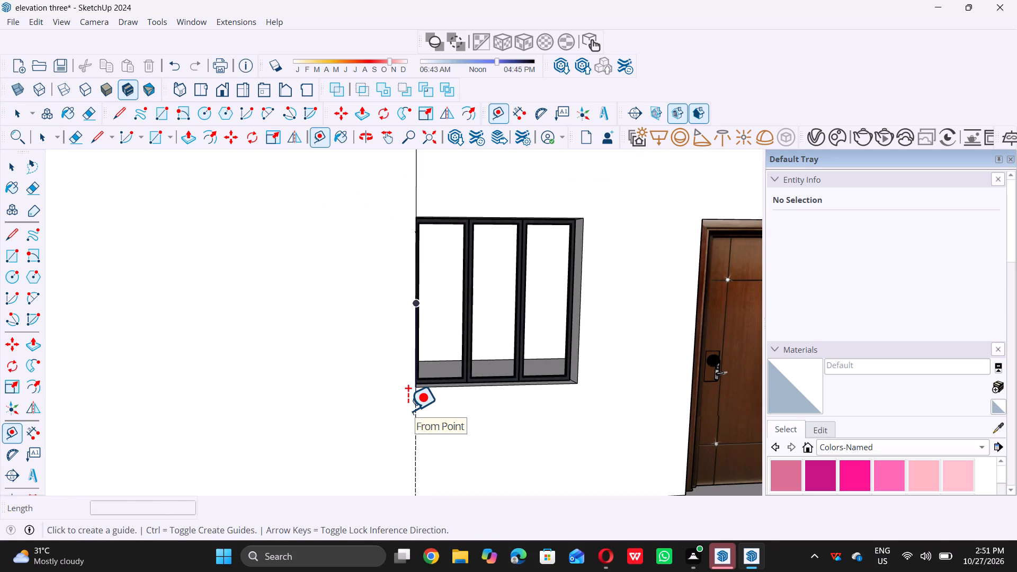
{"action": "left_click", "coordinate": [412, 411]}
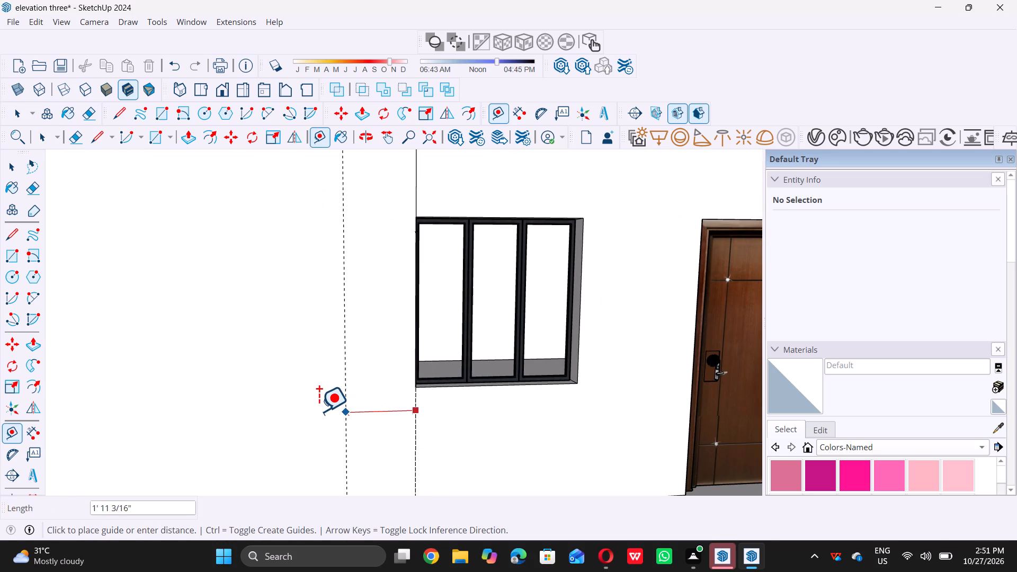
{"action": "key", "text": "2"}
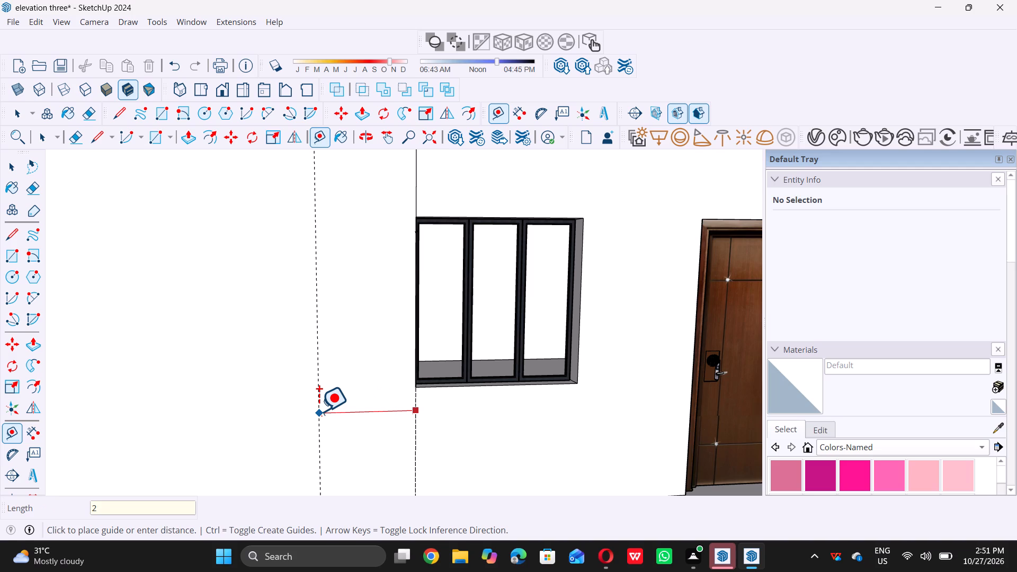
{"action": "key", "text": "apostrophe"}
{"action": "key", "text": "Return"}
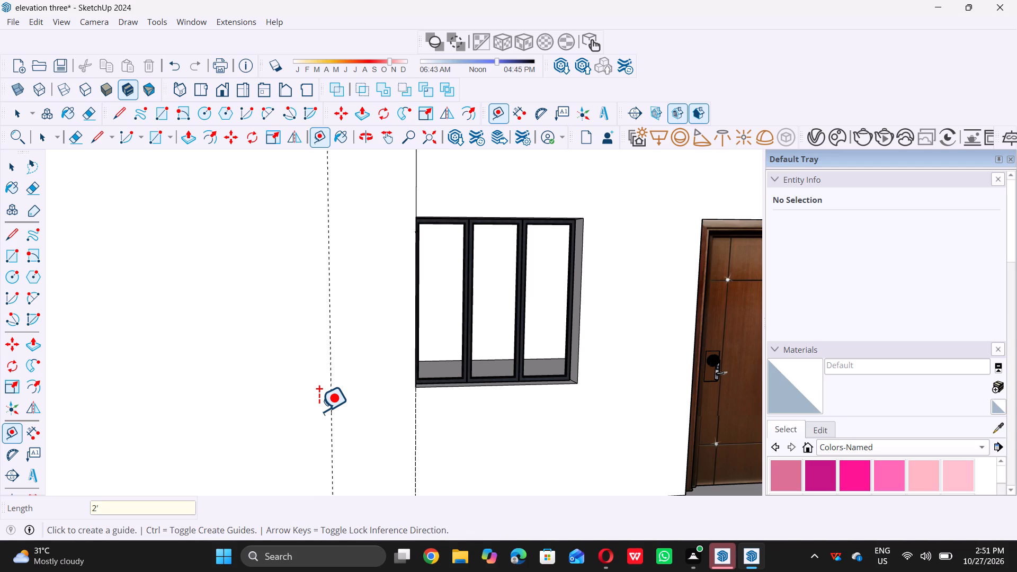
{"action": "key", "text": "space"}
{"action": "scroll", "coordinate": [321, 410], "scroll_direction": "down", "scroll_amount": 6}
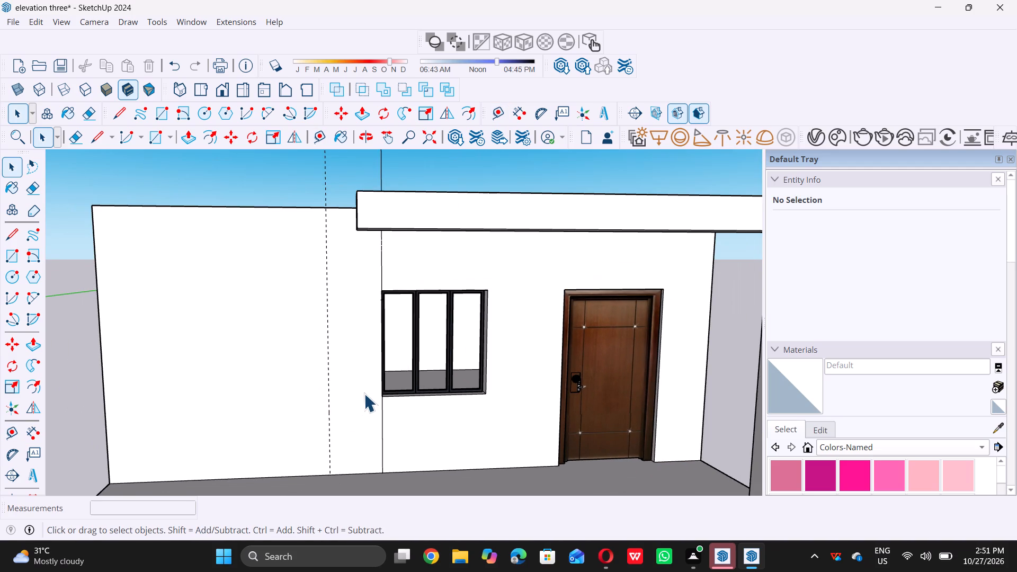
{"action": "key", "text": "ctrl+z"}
Place a vertical Tape Measure guide 1' from the window-edge guide, on the side away from the door.
{"action": "key", "text": "t"}
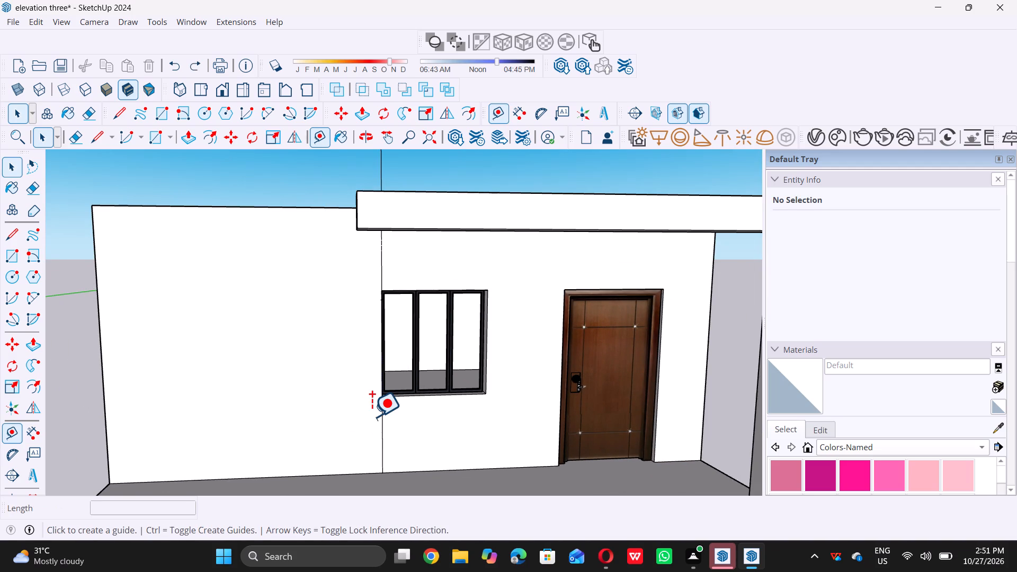
{"action": "scroll", "coordinate": [372, 416], "scroll_direction": "up", "scroll_amount": 4}
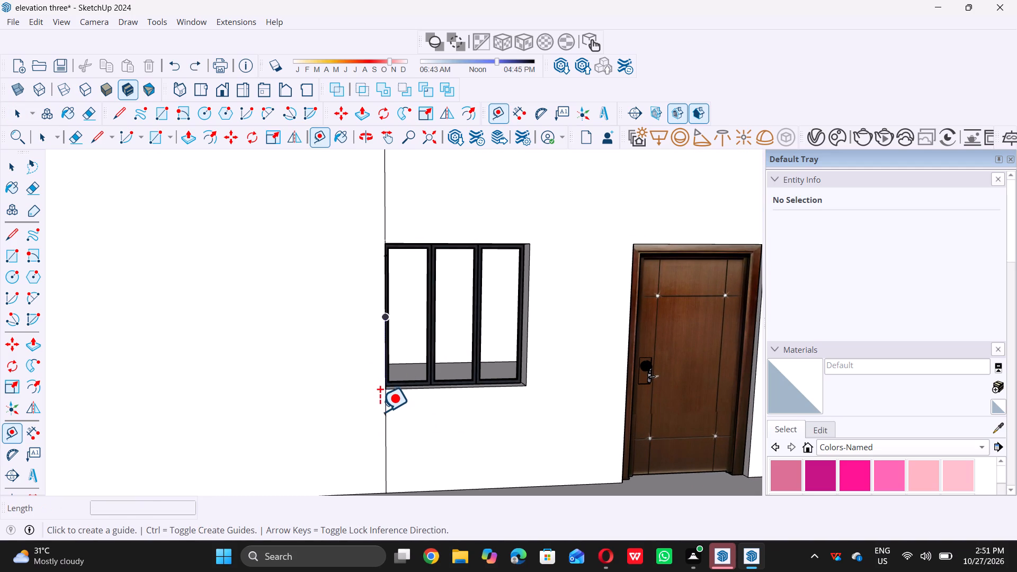
{"action": "left_click", "coordinate": [378, 439]}
{"action": "key", "text": "space"}
{"action": "key", "text": "t"}
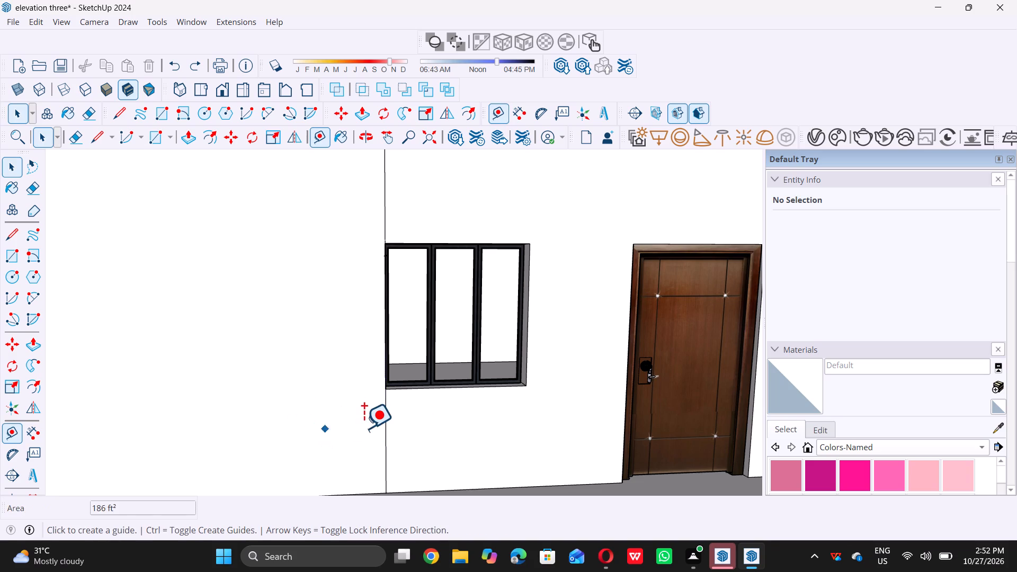
{"action": "left_click", "coordinate": [385, 420]}
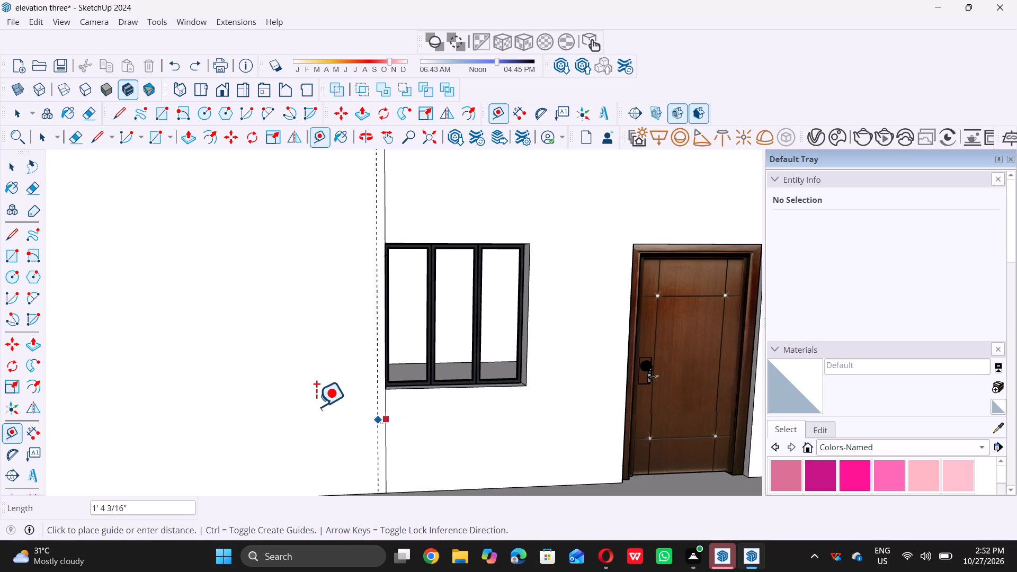
{"action": "type", "text": "1'"}
{"action": "key", "text": "Return"}
{"action": "key", "text": "space"}
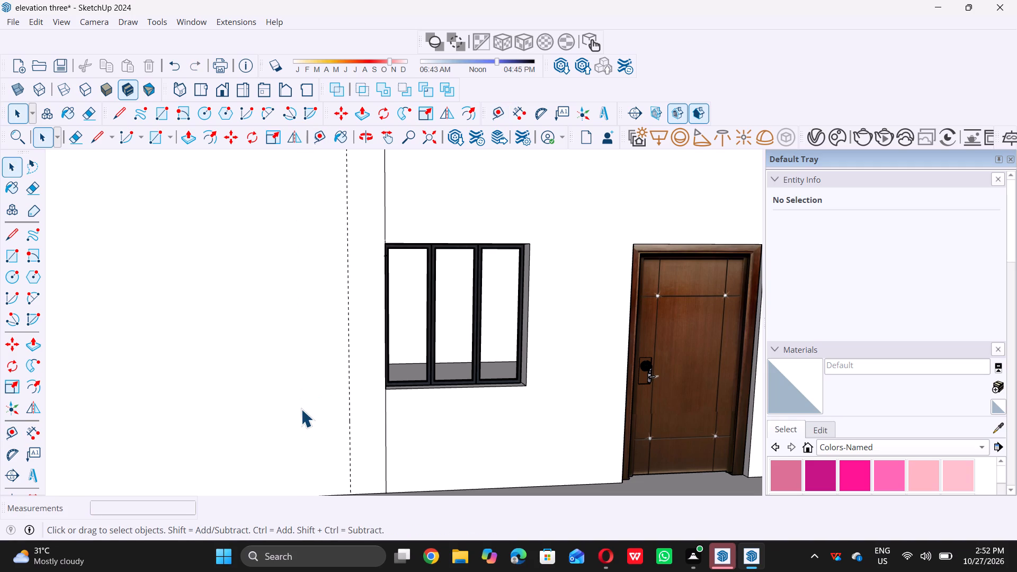
Draw a 9' by 10' rectangle on the front wall from the 1' guide's top intersection to the wall's far bottom corner.
{"action": "scroll", "coordinate": [315, 402], "scroll_direction": "down", "scroll_amount": 4}
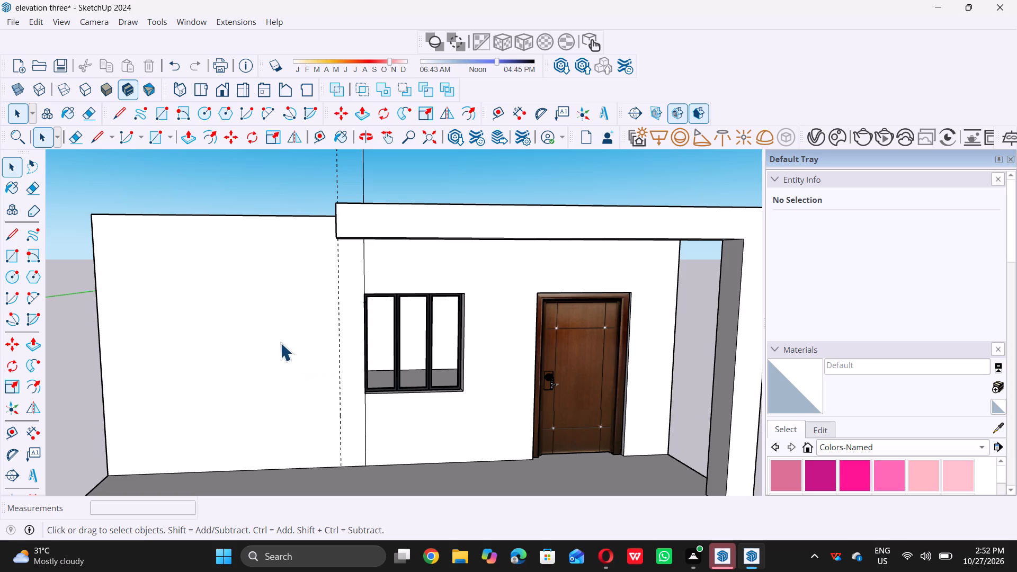
{"action": "scroll", "coordinate": [277, 330], "scroll_direction": "up", "scroll_amount": 4}
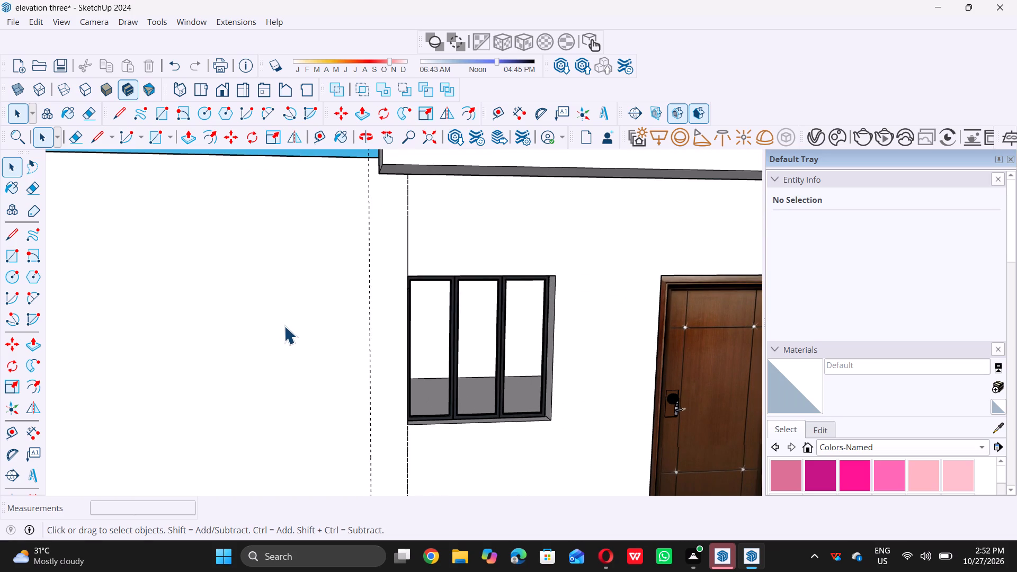
{"action": "scroll", "coordinate": [265, 341], "scroll_direction": "down", "scroll_amount": 4}
{"action": "middle_click_drag", "start_coordinate": [254, 358], "coordinate": [354, 360]}
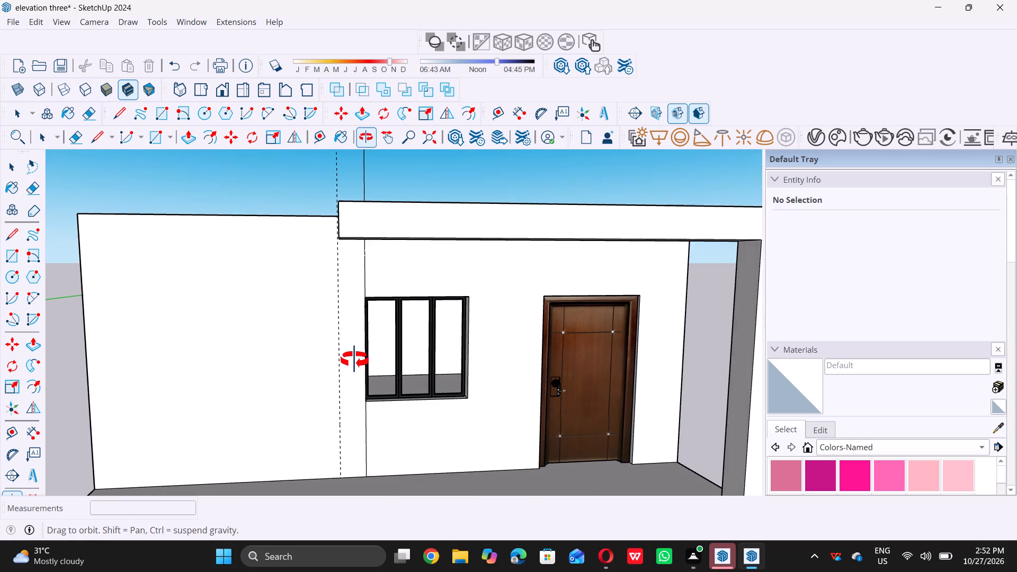
{"action": "middle_click_drag", "start_coordinate": [354, 360], "coordinate": [265, 327]}
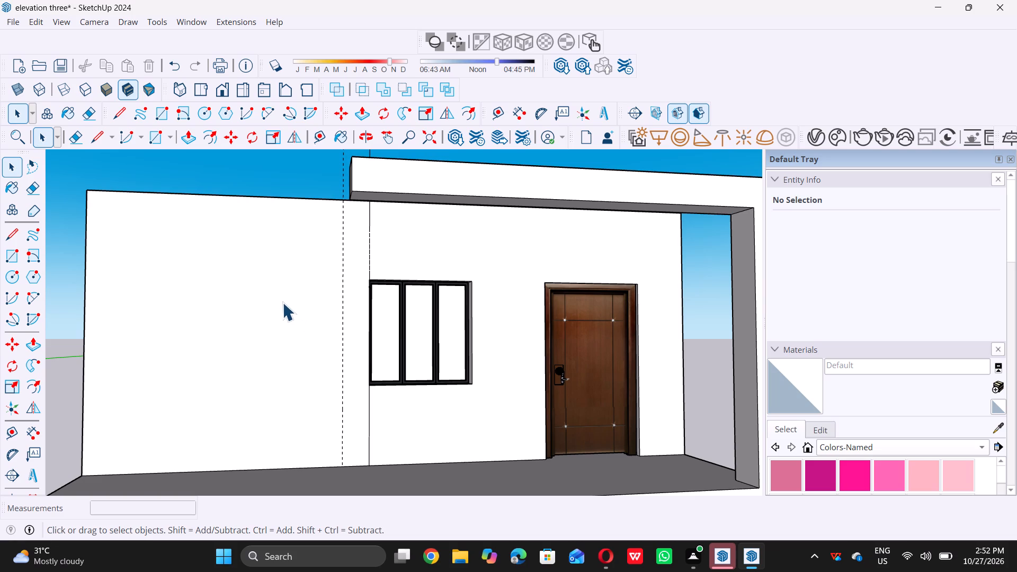
{"action": "scroll", "coordinate": [278, 307], "scroll_direction": "up", "scroll_amount": 1}
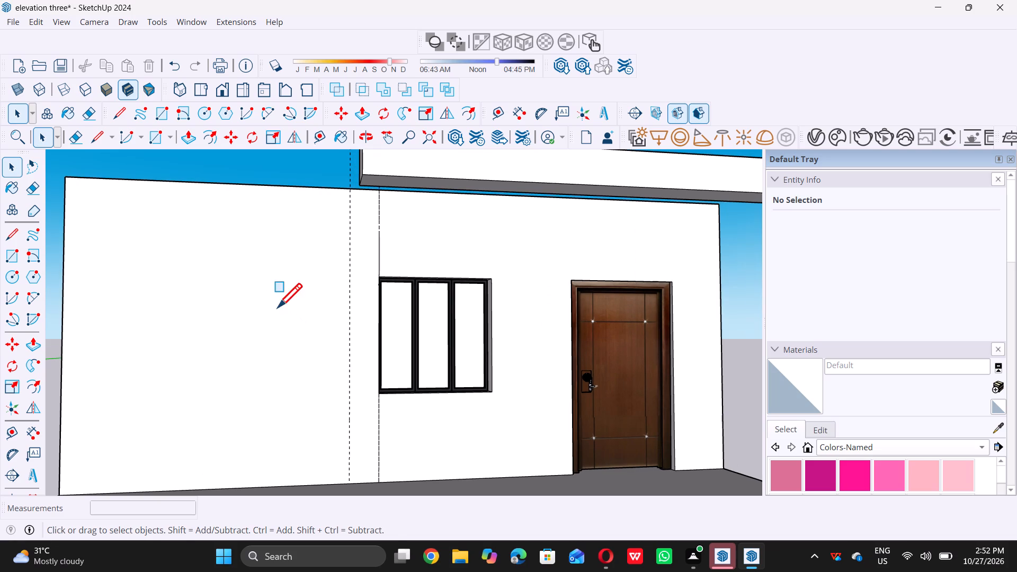
{"action": "key", "text": "r"}
{"action": "left_click", "coordinate": [353, 189]}
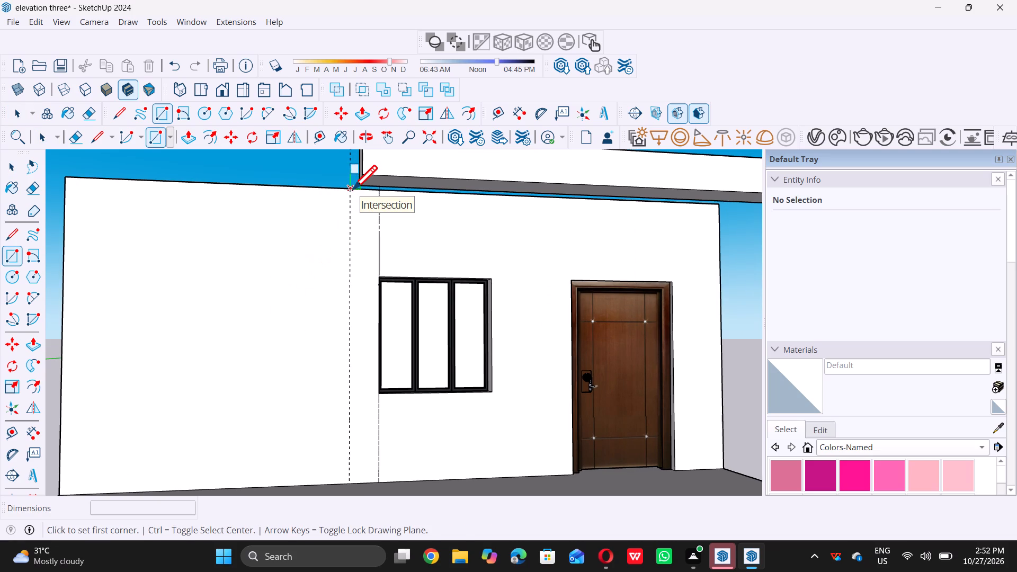
{"action": "scroll", "coordinate": [353, 189], "scroll_direction": "down", "scroll_amount": 3}
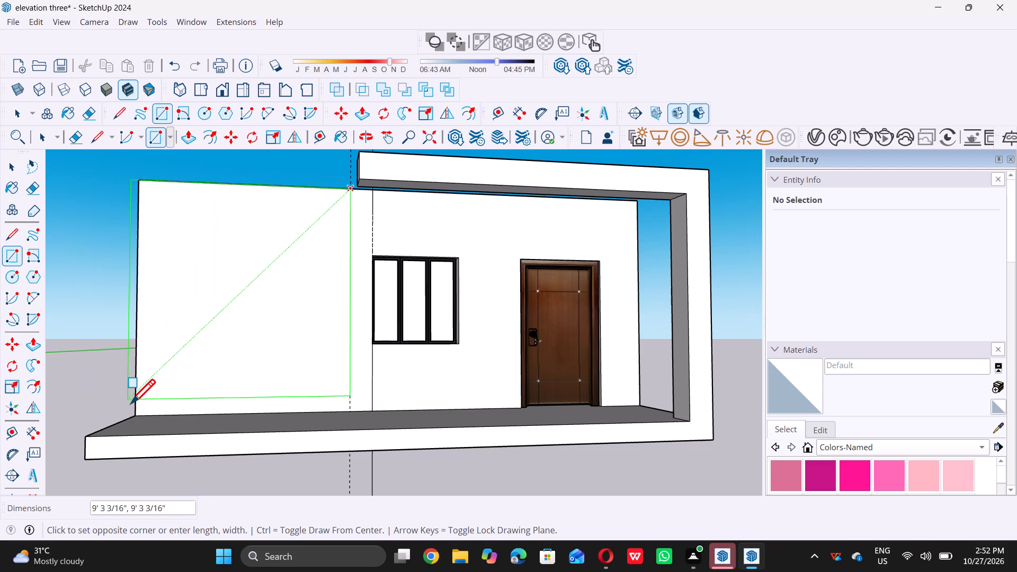
{"action": "left_click", "coordinate": [136, 410]}
{"action": "key", "text": "space"}
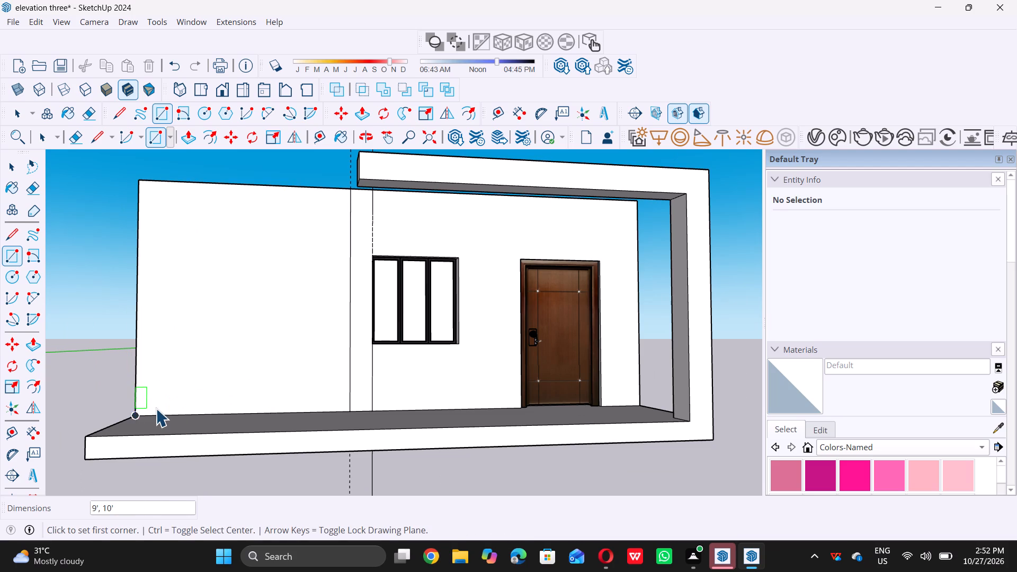
Delete all guides in the model.
{"action": "middle_click_drag", "start_coordinate": [71, 288], "coordinate": [274, 401]}
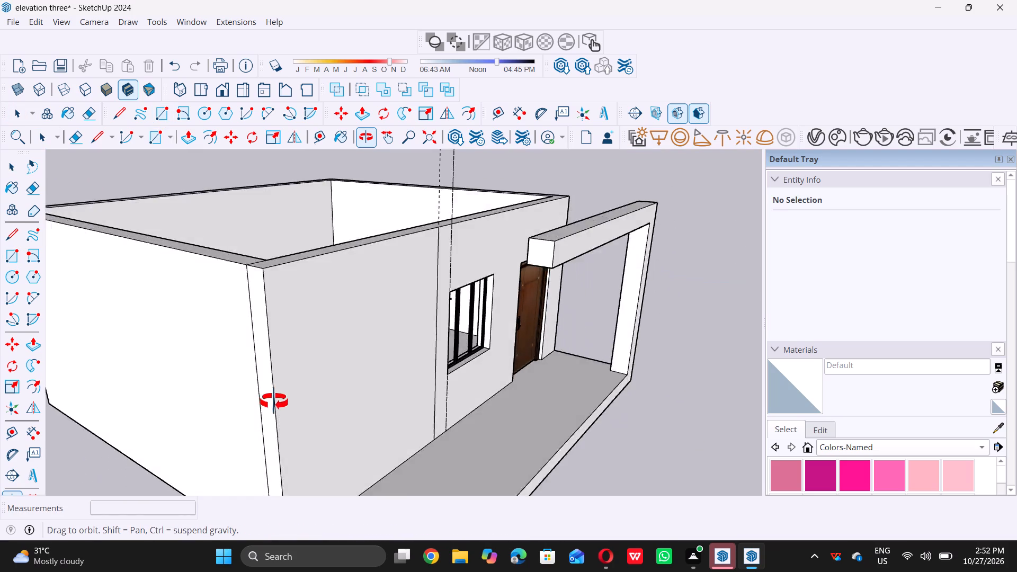
{"action": "middle_click_drag", "start_coordinate": [274, 401], "coordinate": [274, 402]}
{"action": "scroll", "coordinate": [269, 392], "scroll_direction": "down", "scroll_amount": 4}
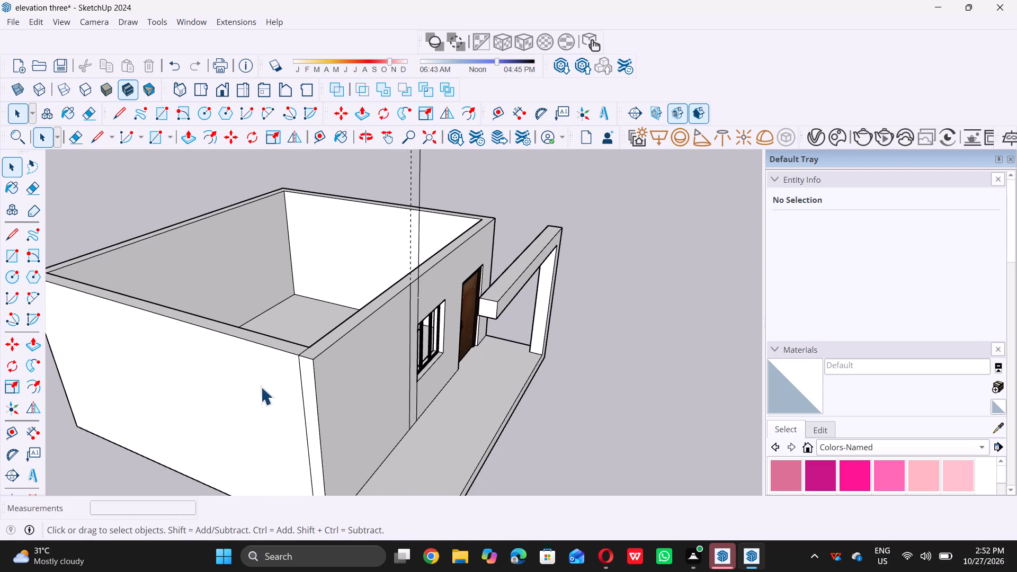
{"action": "scroll", "coordinate": [301, 283], "scroll_direction": "down", "scroll_amount": 3}
{"action": "middle_click_drag", "start_coordinate": [302, 283], "coordinate": [301, 336]}
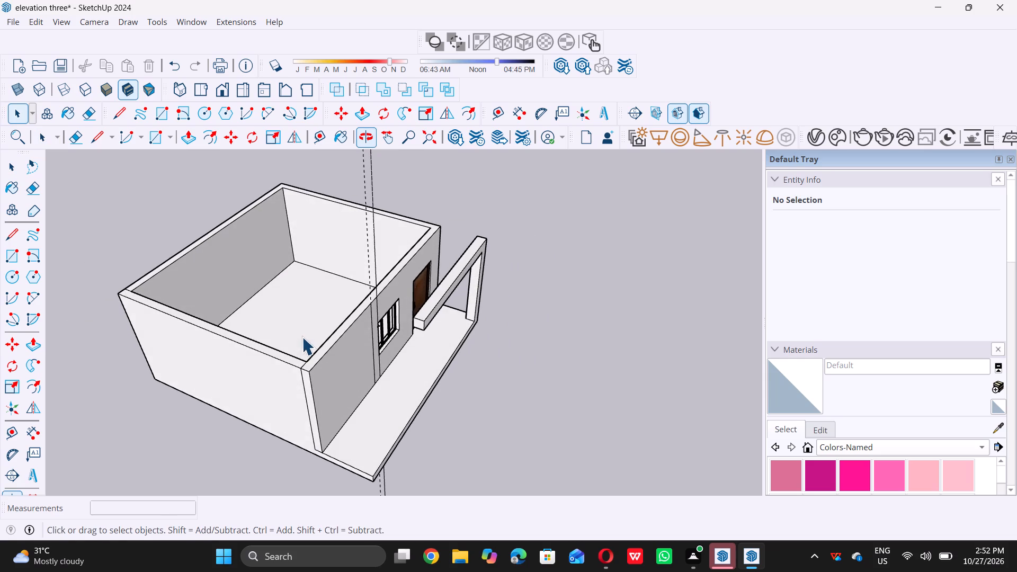
{"action": "scroll", "coordinate": [323, 397], "scroll_direction": "up", "scroll_amount": 6}
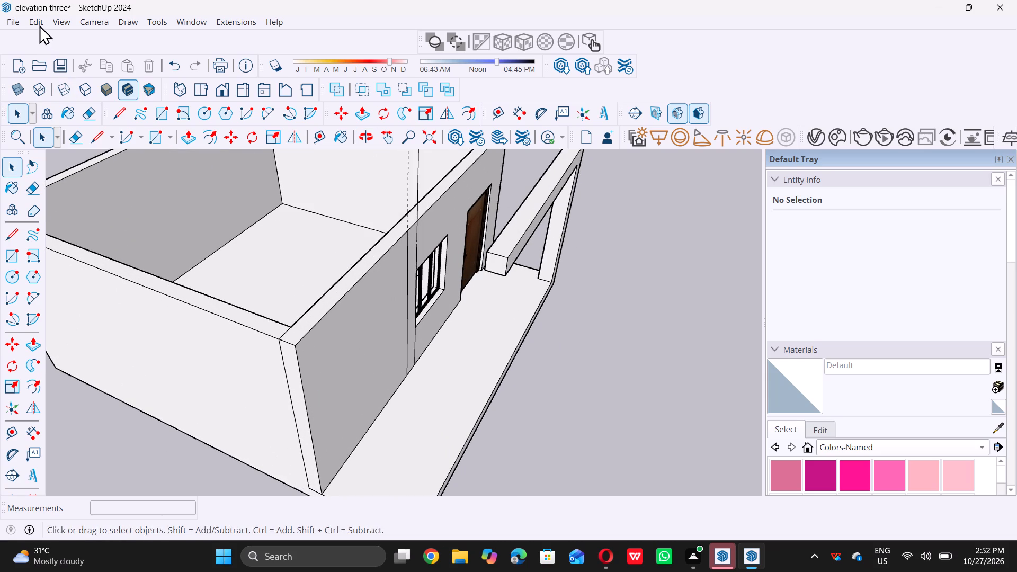
{"action": "left_click", "coordinate": [33, 23]}
{"action": "double_click", "coordinate": [97, 157]}
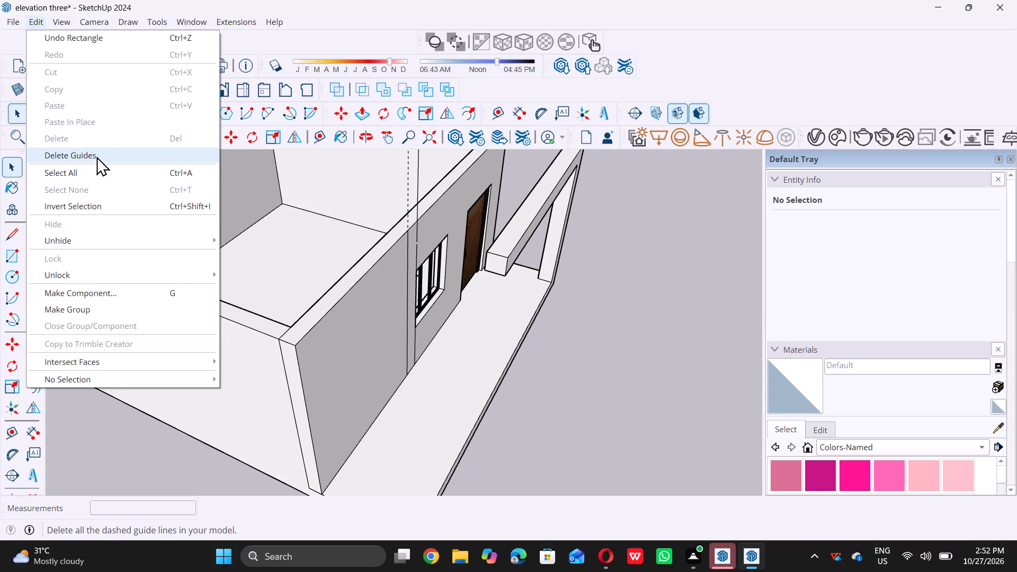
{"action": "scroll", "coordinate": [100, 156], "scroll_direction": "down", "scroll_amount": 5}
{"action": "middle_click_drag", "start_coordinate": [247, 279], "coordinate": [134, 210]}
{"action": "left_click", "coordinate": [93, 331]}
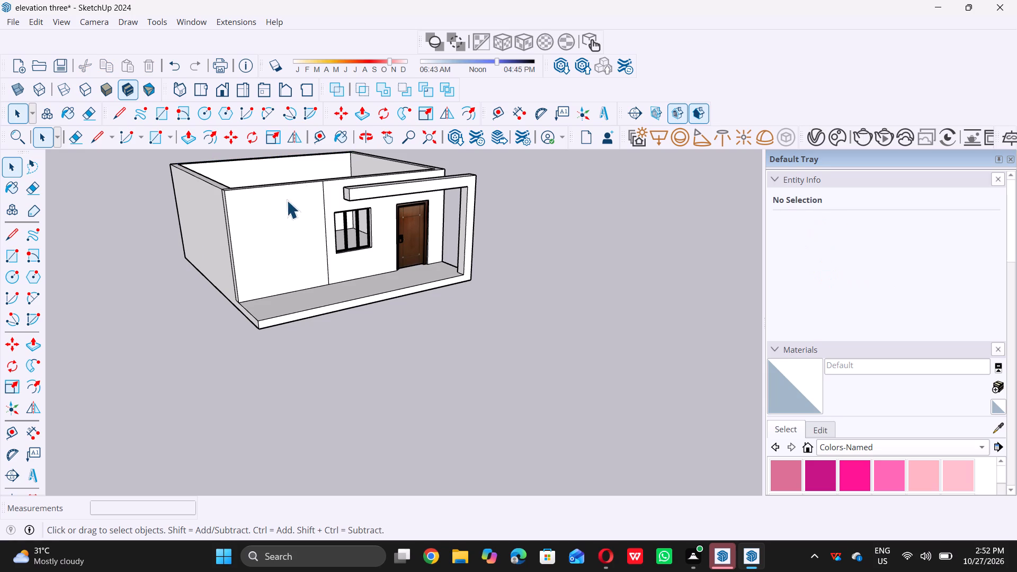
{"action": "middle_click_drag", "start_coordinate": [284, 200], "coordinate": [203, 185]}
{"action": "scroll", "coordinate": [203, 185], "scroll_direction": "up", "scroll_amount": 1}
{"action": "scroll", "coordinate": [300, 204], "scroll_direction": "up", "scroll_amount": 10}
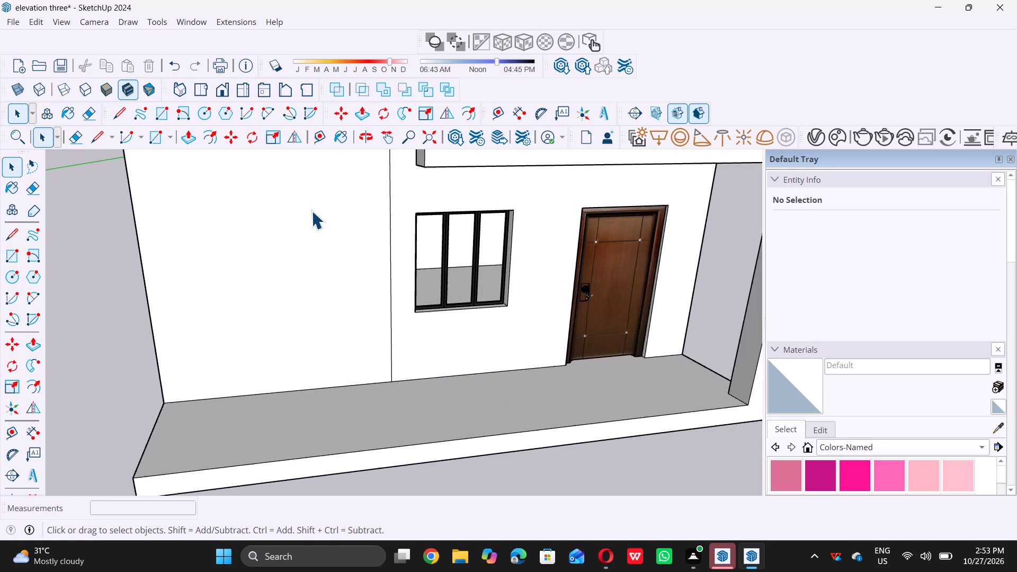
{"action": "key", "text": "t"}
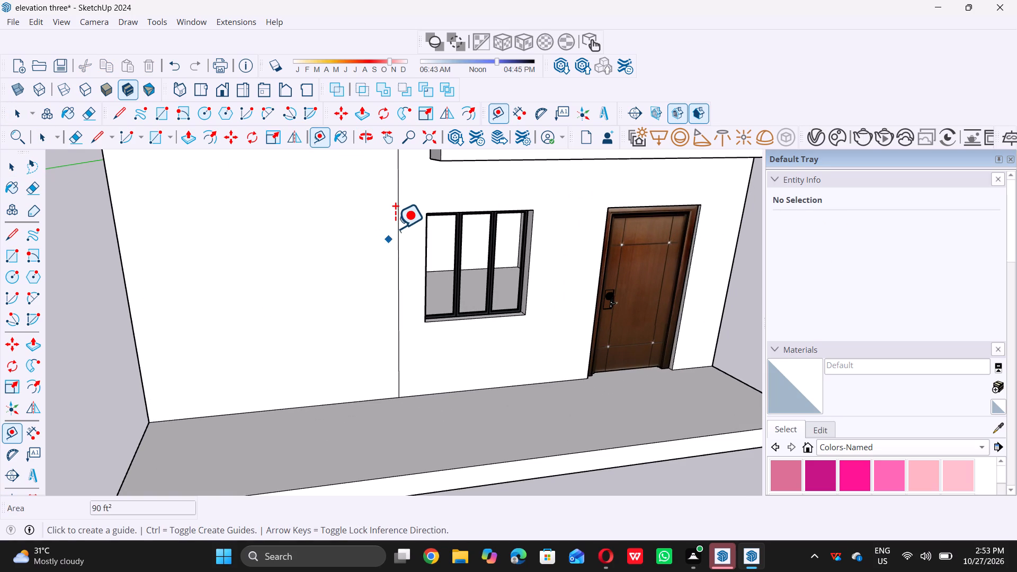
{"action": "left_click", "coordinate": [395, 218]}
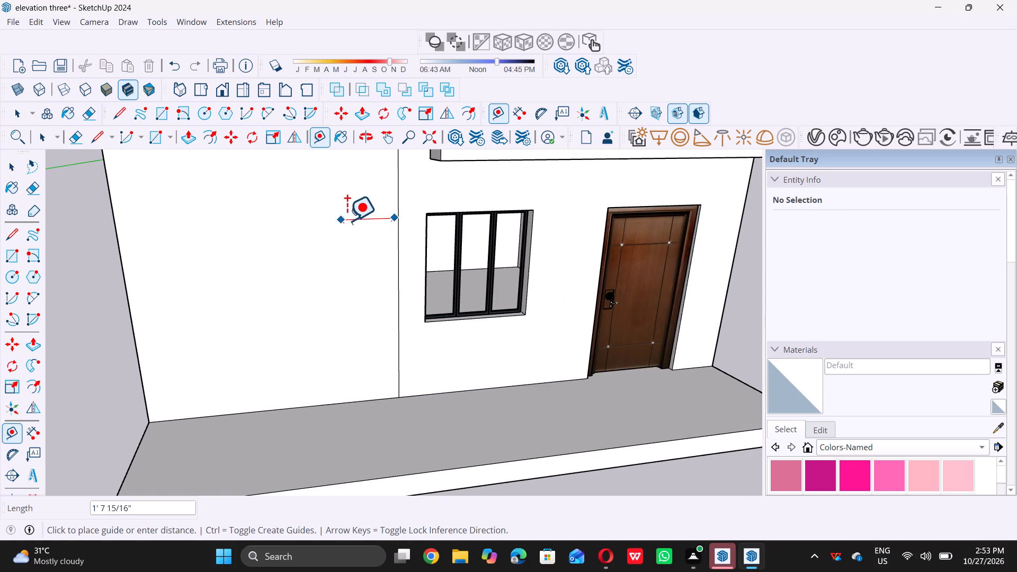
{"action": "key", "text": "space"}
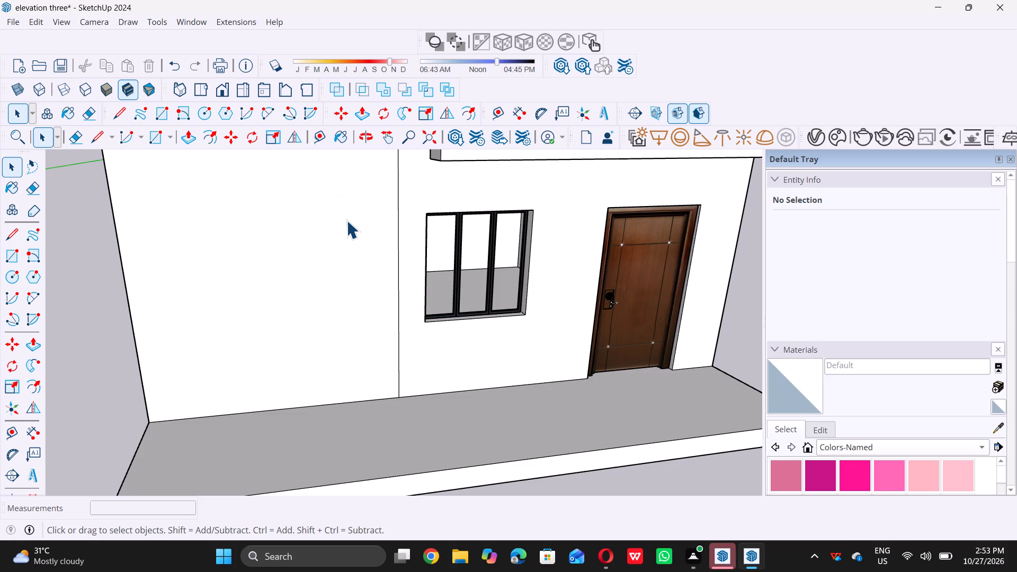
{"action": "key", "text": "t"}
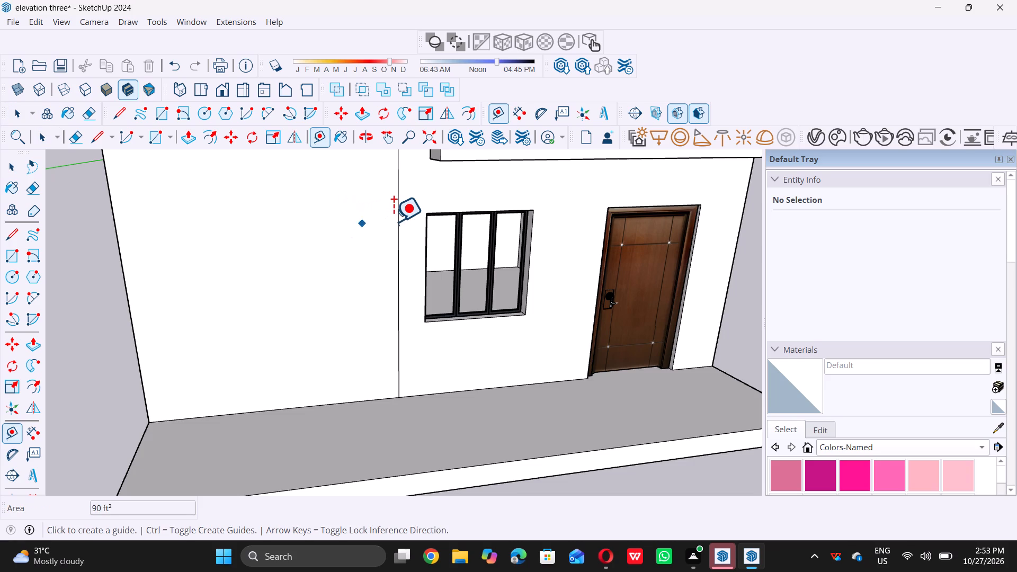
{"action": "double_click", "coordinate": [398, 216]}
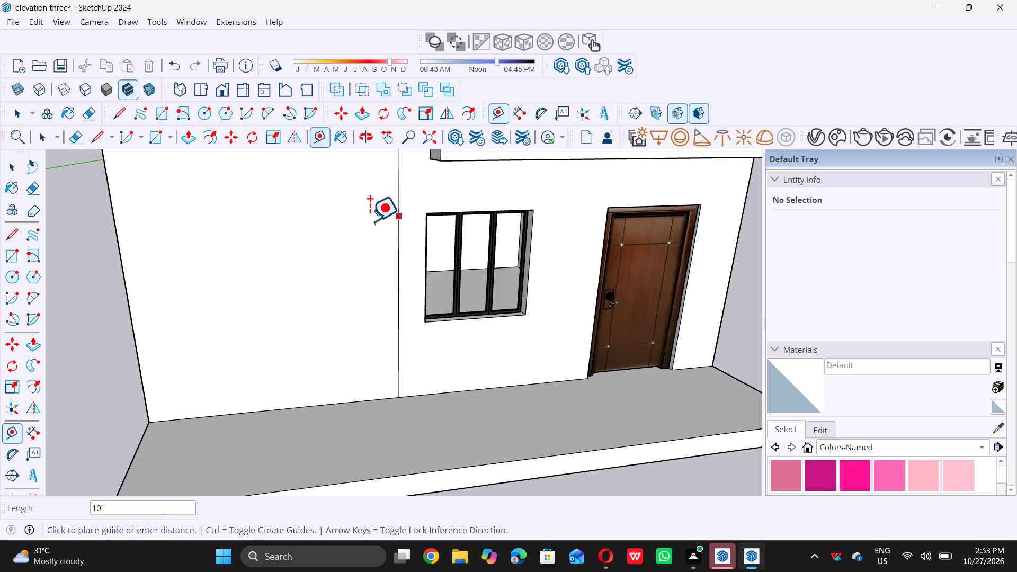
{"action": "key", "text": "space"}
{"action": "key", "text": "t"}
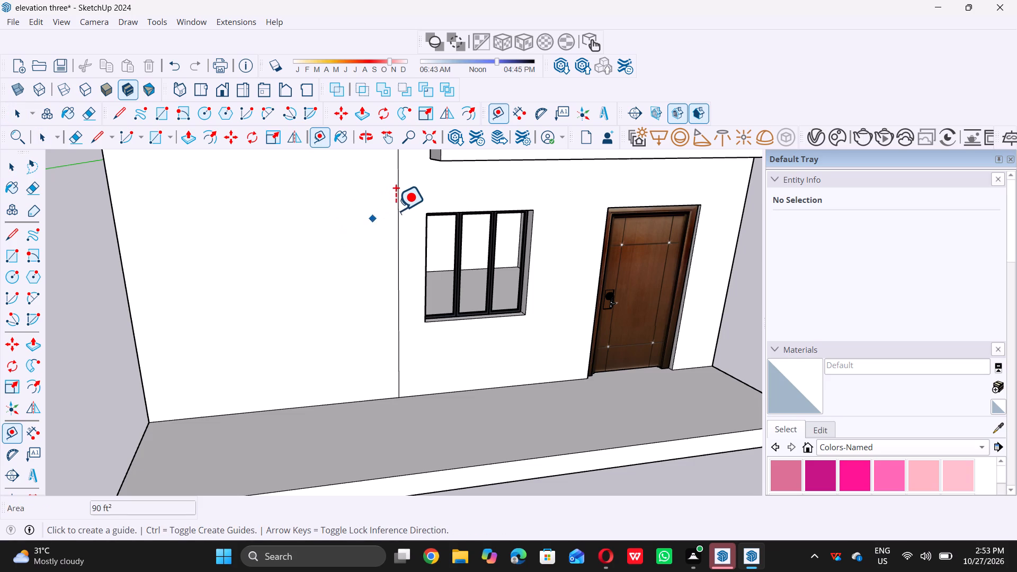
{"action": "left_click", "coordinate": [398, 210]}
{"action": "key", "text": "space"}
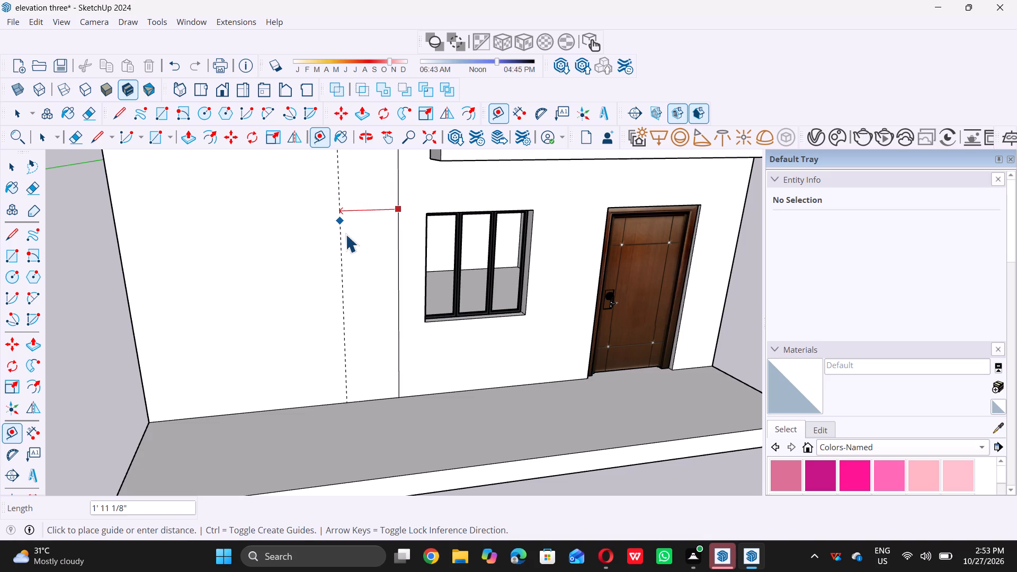
Place a vertical Tape Measure guide 9" from the wall rectangle's window-side edge, on the side away from the window.
{"action": "key", "text": "t"}
{"action": "left_click", "coordinate": [395, 215]}
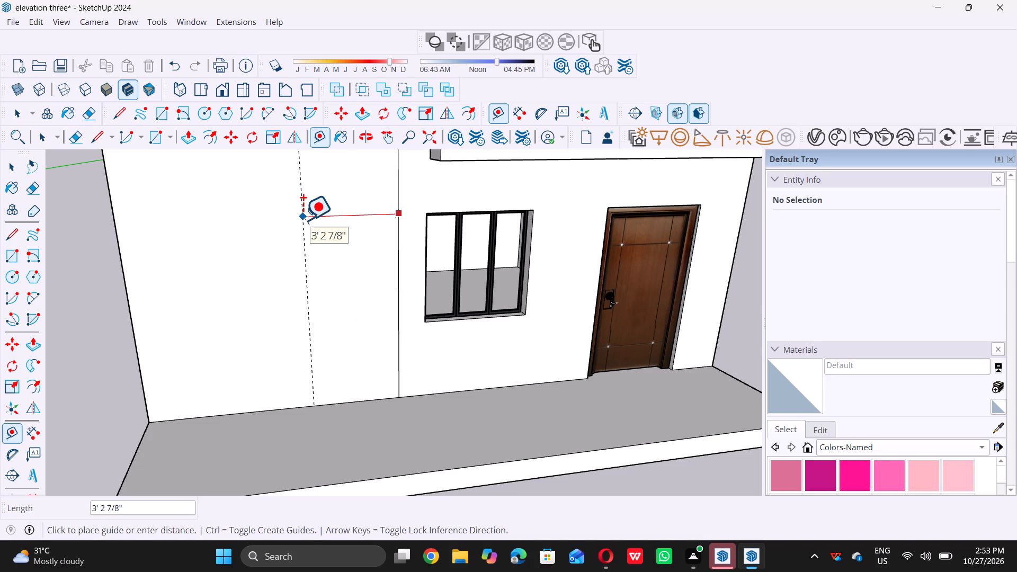
{"action": "type", "text": "9\""}
{"action": "key", "text": "Return"}
{"action": "key", "text": "space"}
Draw a 9" by 10' rectangle on the front wall from the new guide's top intersection to the bottom of the window-side edge.
{"action": "scroll", "coordinate": [320, 285], "scroll_direction": "down", "scroll_amount": 1}
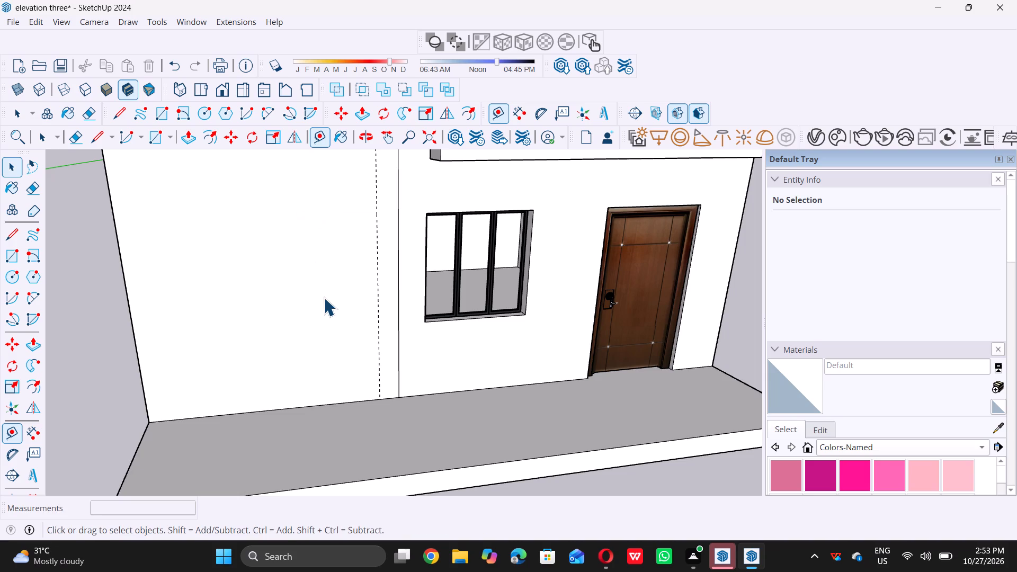
{"action": "scroll", "coordinate": [324, 298], "scroll_direction": "down", "scroll_amount": 3}
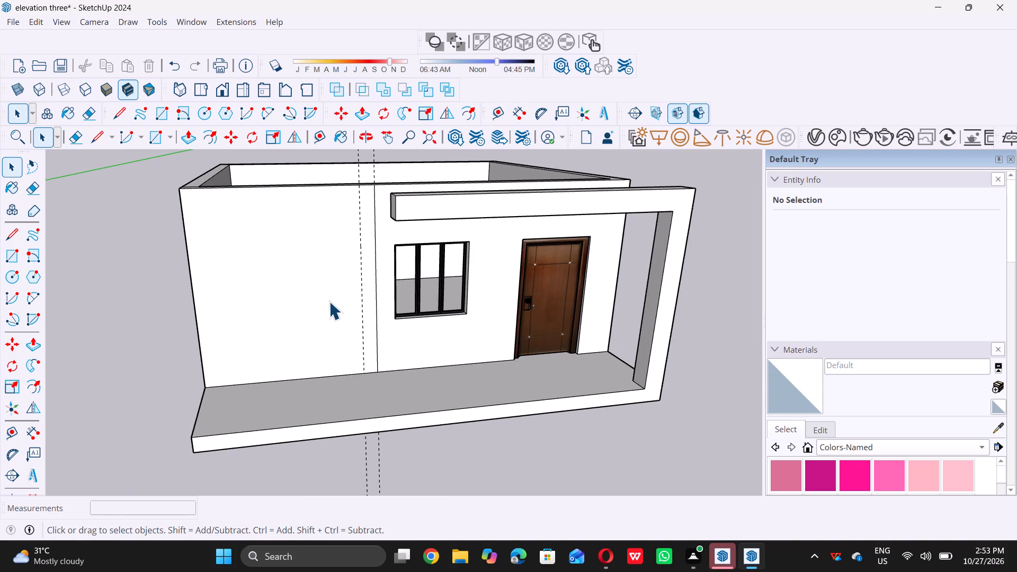
{"action": "key", "text": "r"}
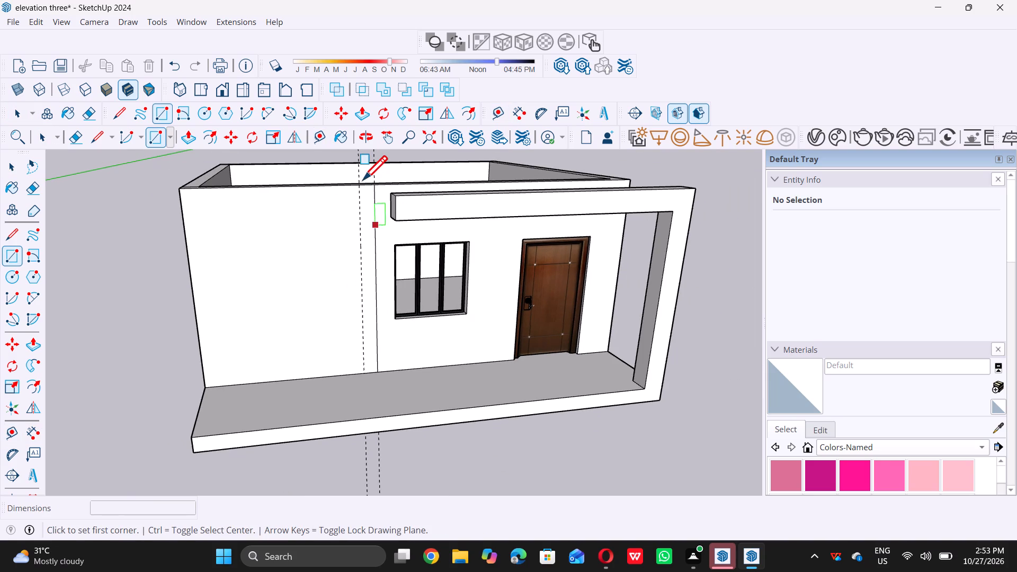
{"action": "left_click", "coordinate": [361, 182]}
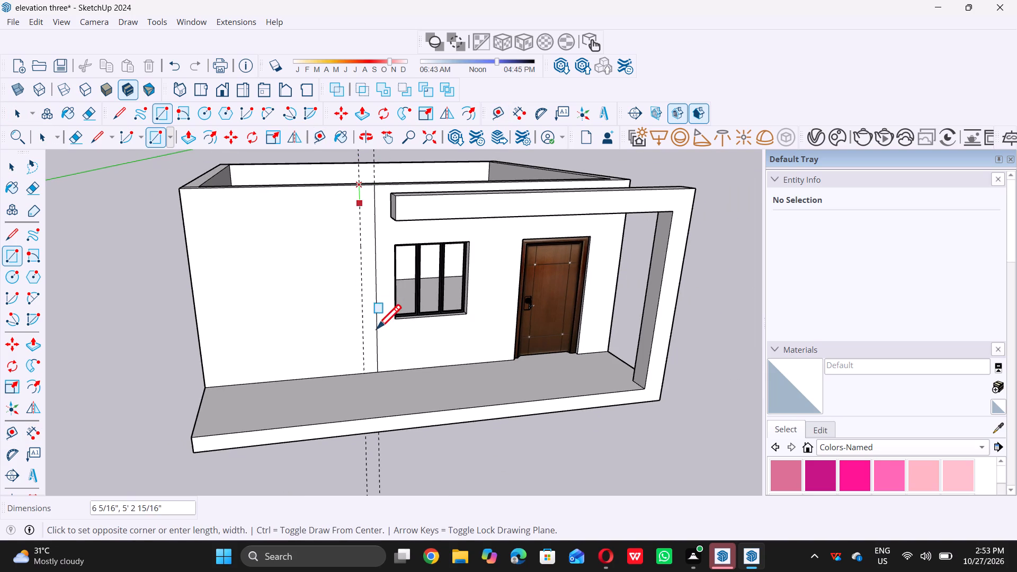
{"action": "left_click", "coordinate": [378, 372]}
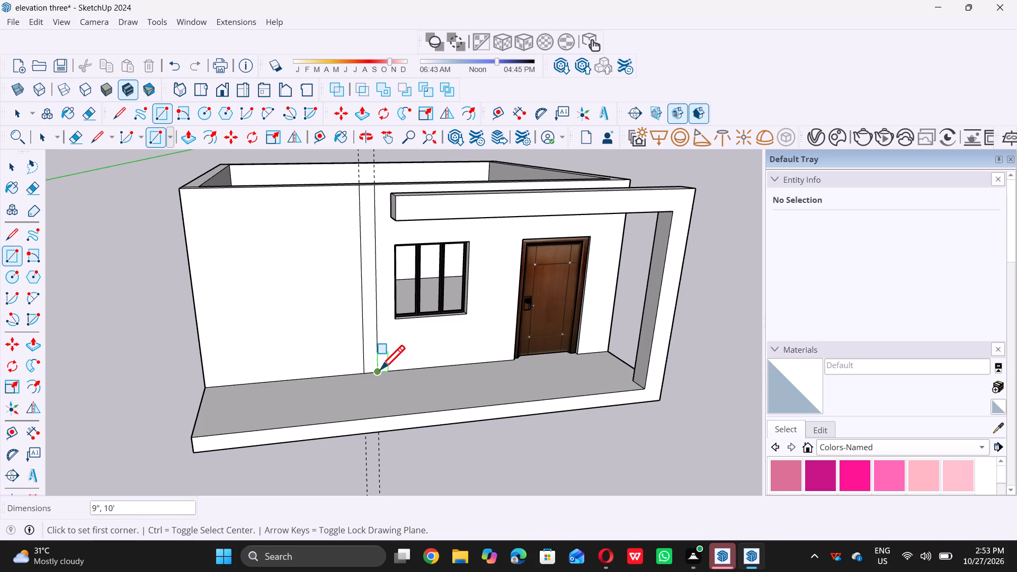
{"action": "key", "text": "space"}
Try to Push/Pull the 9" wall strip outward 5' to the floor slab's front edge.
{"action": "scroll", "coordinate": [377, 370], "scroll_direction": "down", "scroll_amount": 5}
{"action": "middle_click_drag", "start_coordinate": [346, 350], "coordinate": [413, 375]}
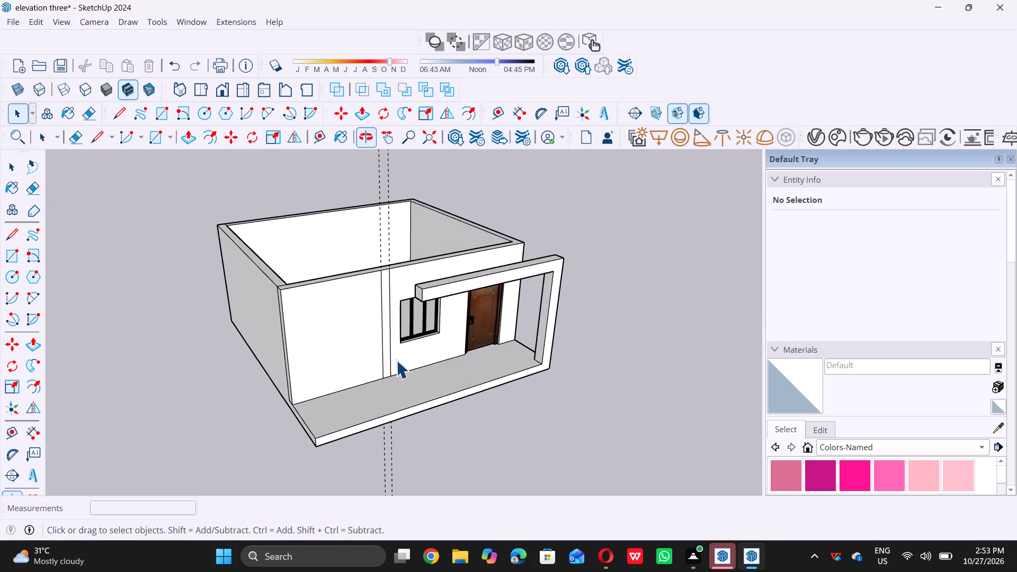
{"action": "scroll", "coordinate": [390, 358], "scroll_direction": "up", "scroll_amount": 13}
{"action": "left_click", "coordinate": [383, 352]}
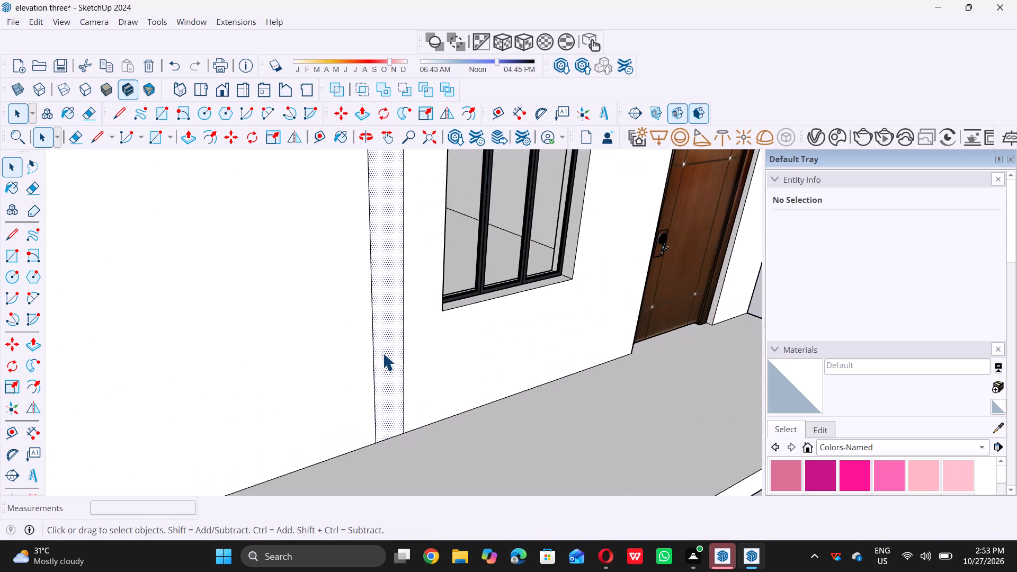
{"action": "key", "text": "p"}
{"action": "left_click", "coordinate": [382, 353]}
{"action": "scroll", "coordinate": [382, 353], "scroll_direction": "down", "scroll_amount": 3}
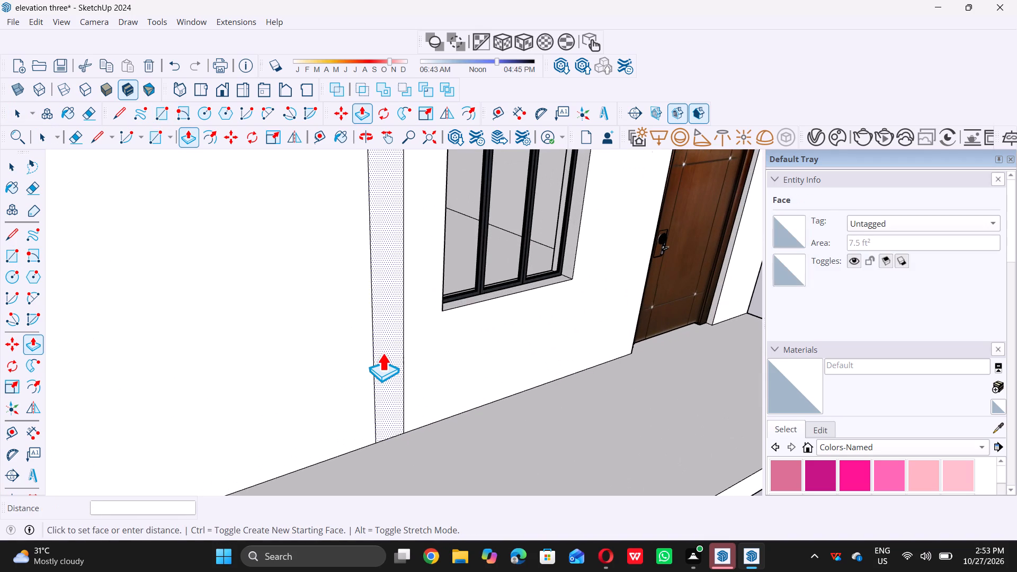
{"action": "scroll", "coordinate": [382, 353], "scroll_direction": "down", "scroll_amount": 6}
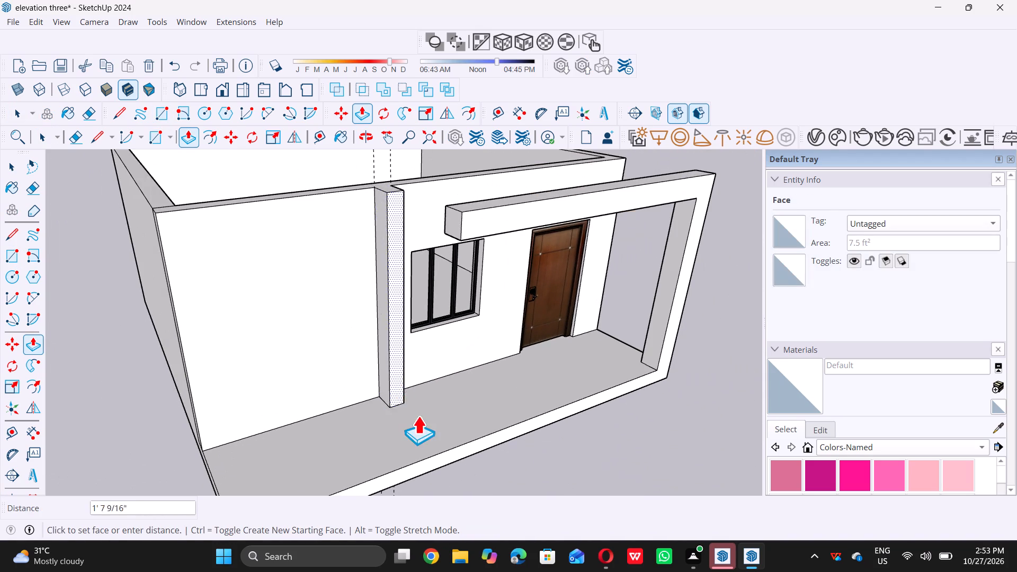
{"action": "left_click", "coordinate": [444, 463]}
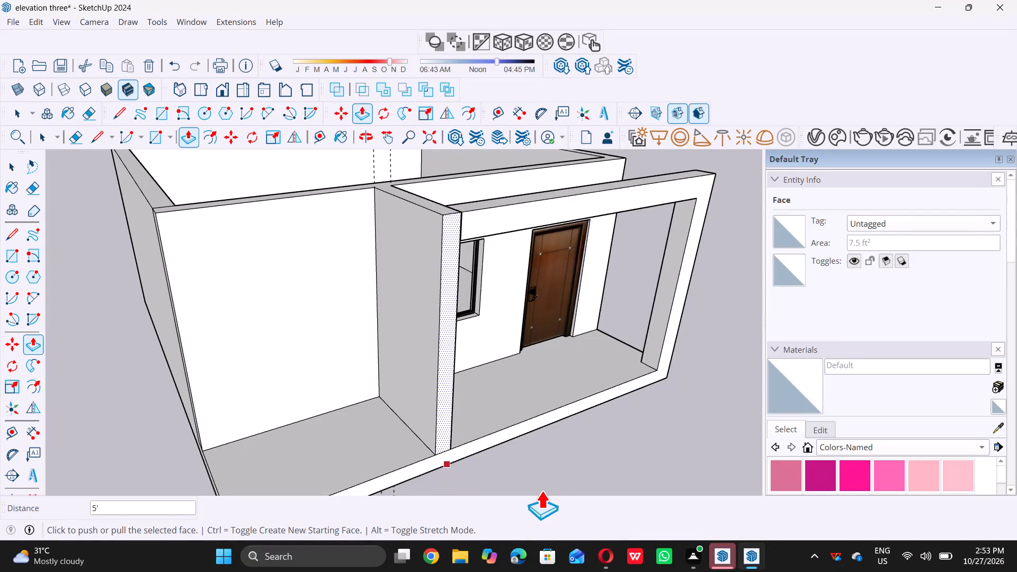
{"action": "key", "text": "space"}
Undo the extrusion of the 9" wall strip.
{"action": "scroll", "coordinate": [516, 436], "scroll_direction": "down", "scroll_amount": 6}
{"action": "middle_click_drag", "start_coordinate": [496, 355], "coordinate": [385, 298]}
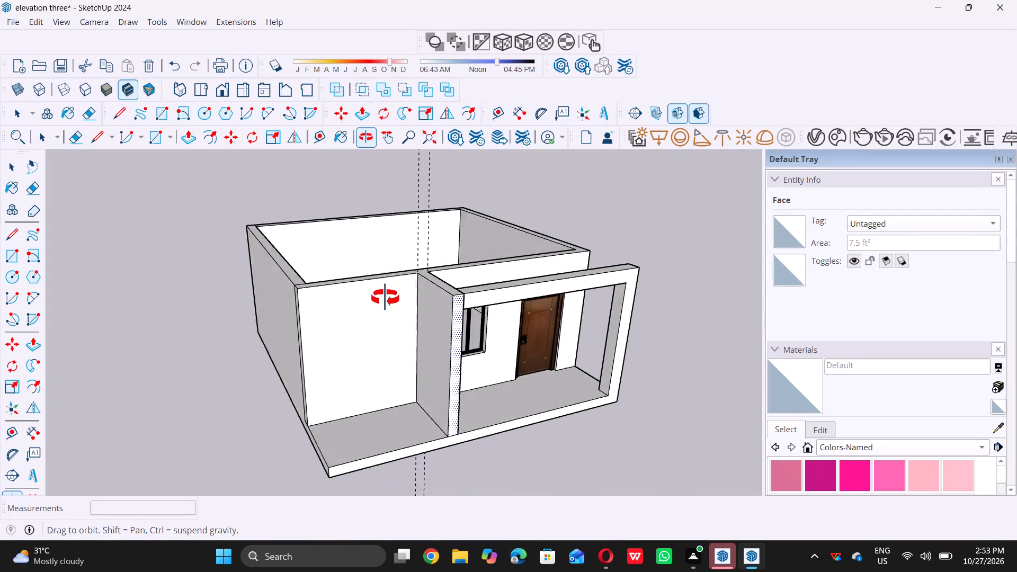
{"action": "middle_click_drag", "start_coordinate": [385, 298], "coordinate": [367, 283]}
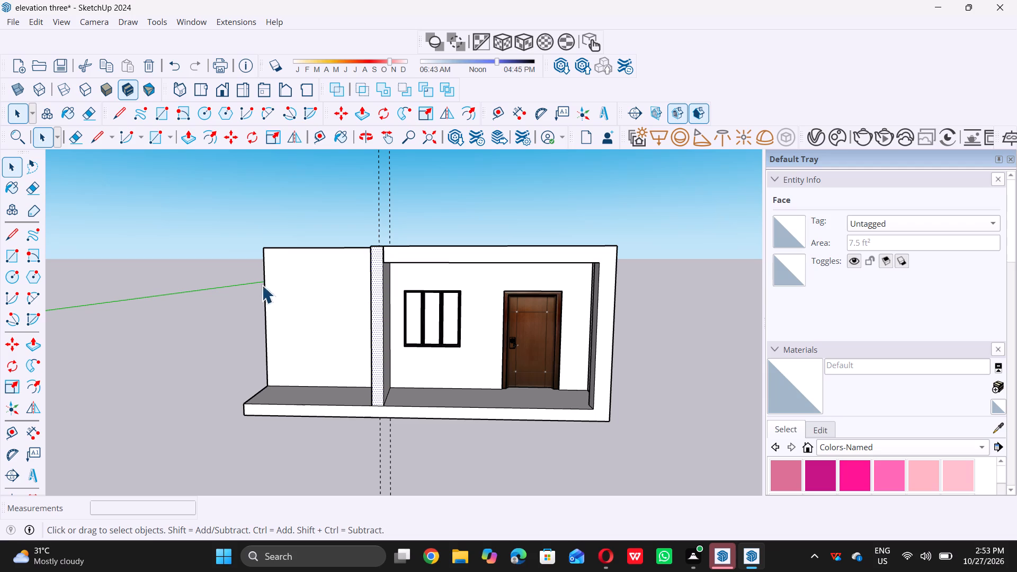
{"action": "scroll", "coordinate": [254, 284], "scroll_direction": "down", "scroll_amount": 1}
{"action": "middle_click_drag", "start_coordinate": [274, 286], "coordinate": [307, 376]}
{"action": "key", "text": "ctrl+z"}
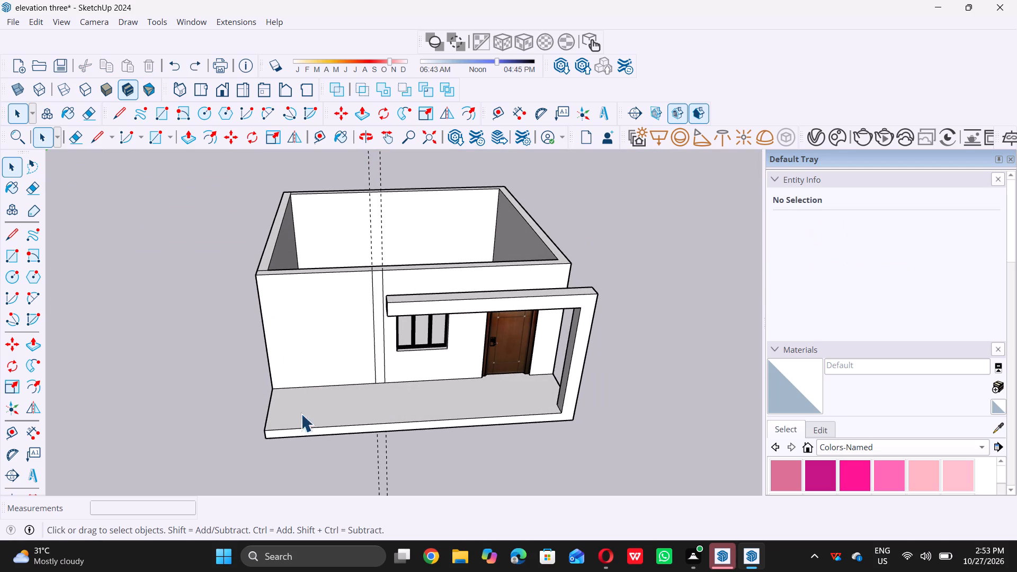
Place a guide across the floor slab 8' 3" from its side edge, meeting the strip's bottom corner farther from the window.
{"action": "middle_click_drag", "start_coordinate": [374, 407], "coordinate": [368, 426]}
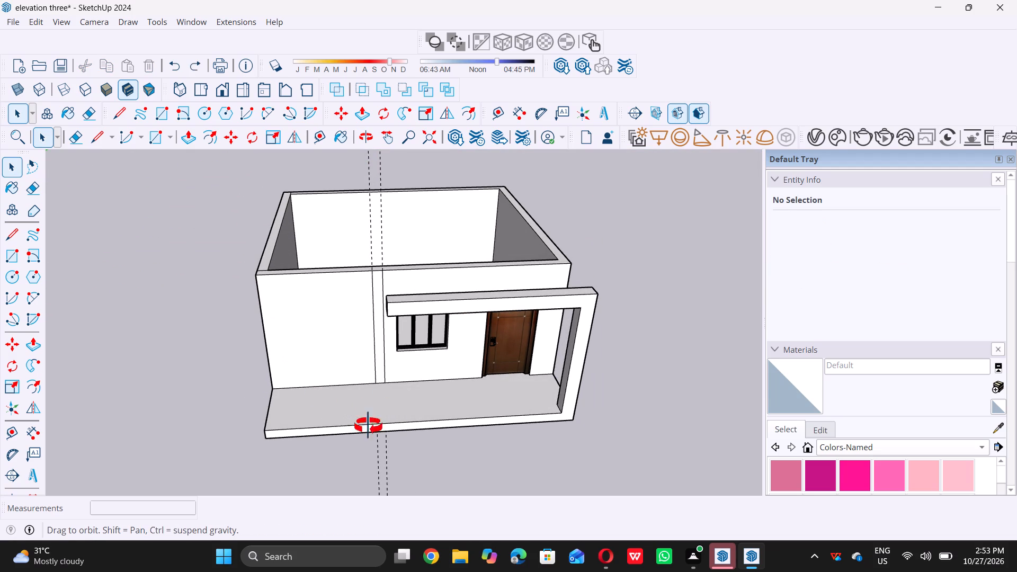
{"action": "middle_click_drag", "start_coordinate": [368, 426], "coordinate": [356, 466]}
{"action": "scroll", "coordinate": [354, 458], "scroll_direction": "up", "scroll_amount": 5}
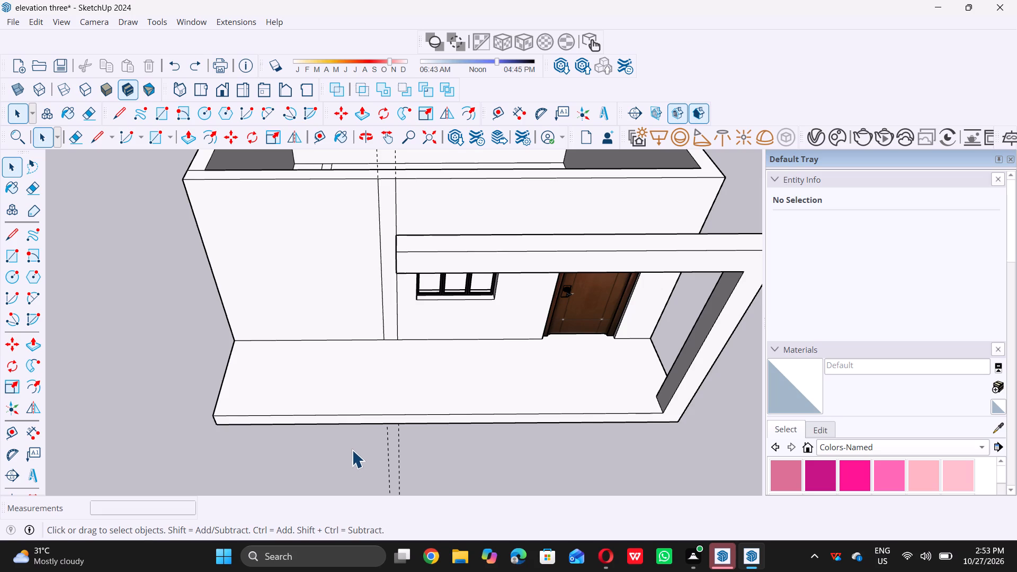
{"action": "scroll", "coordinate": [351, 448], "scroll_direction": "up", "scroll_amount": 2}
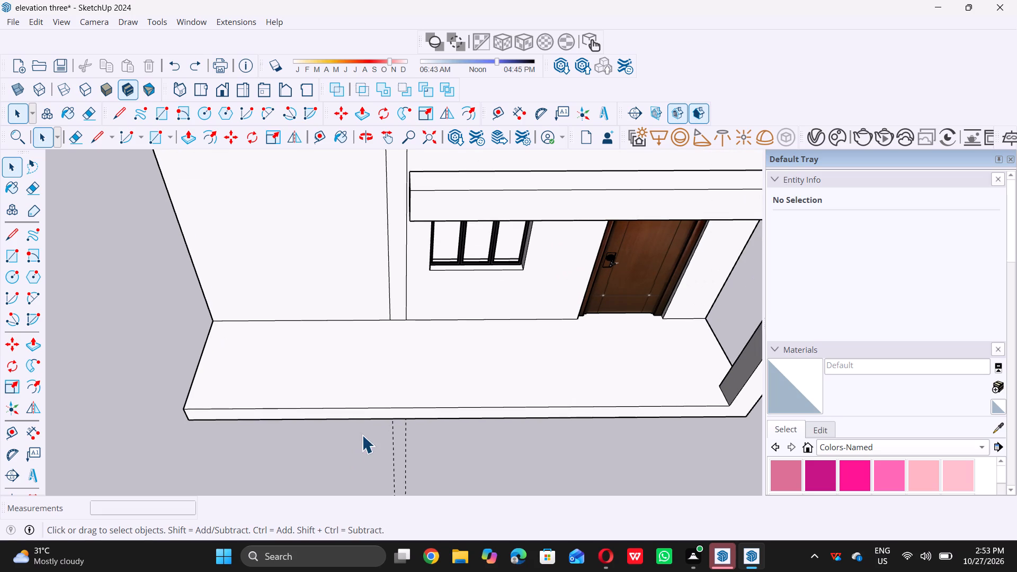
{"action": "middle_click_drag", "start_coordinate": [369, 413], "coordinate": [369, 420]}
{"action": "scroll", "coordinate": [276, 381], "scroll_direction": "up", "scroll_amount": 2}
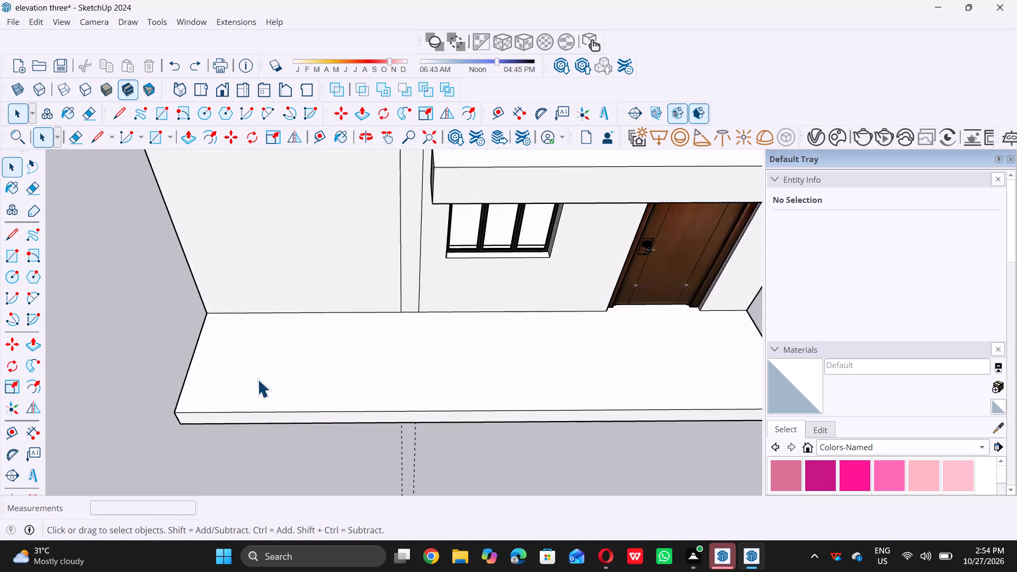
{"action": "scroll", "coordinate": [257, 379], "scroll_direction": "up", "scroll_amount": 3}
{"action": "key", "text": "t"}
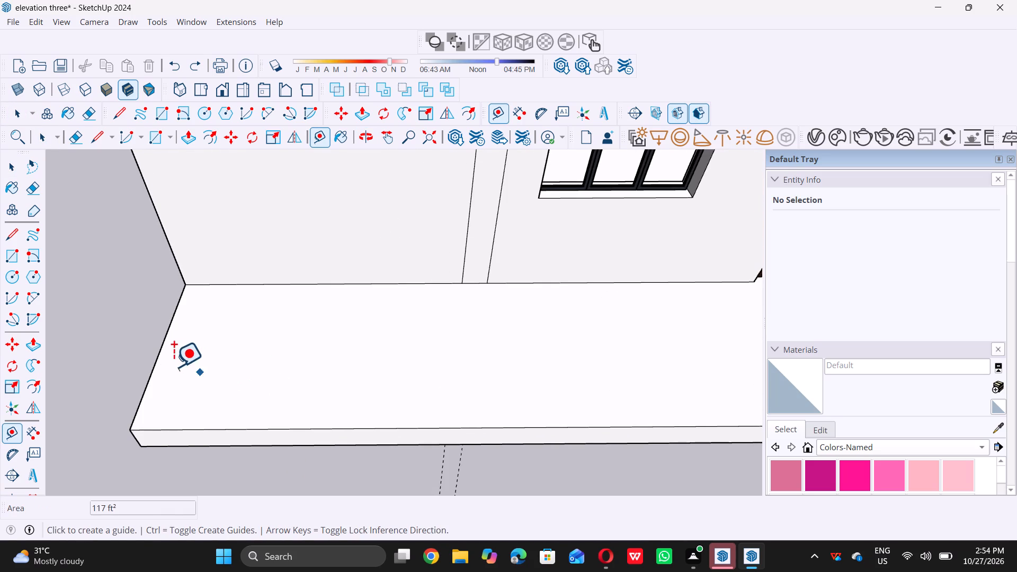
{"action": "left_click", "coordinate": [154, 355]}
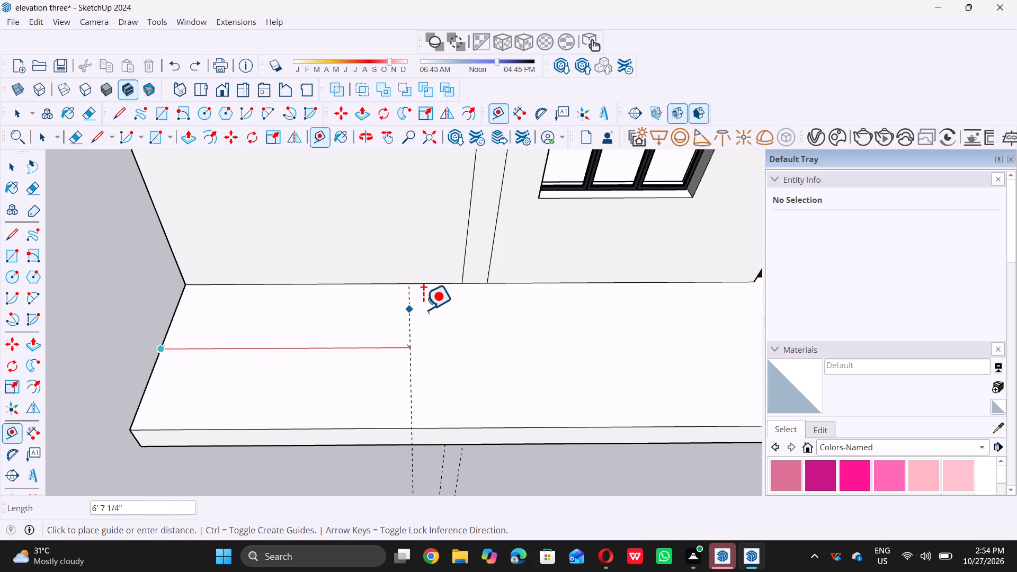
{"action": "left_click", "coordinate": [456, 282]}
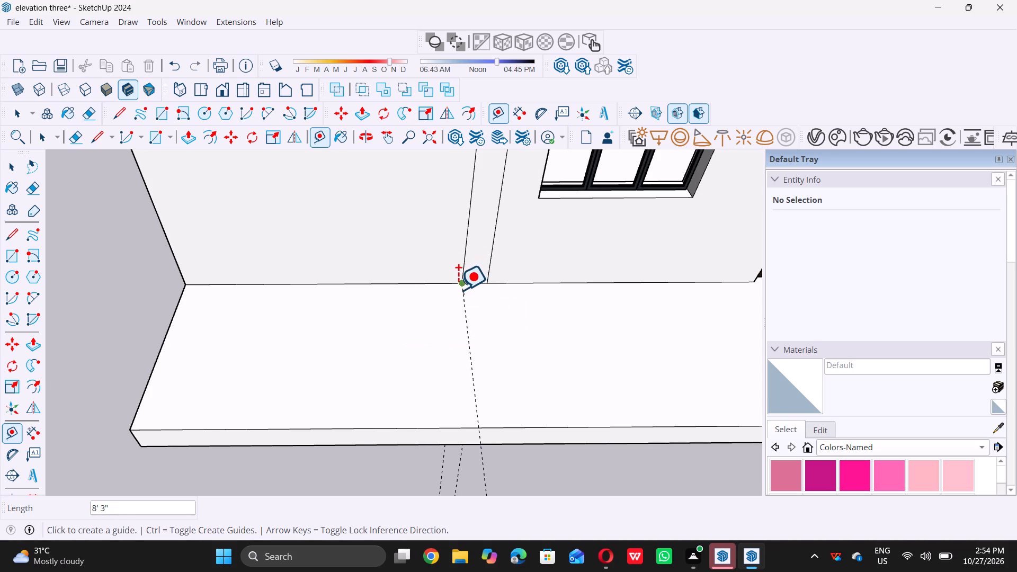
{"action": "double_click", "coordinate": [458, 290]}
Place a parallel guide on the floor slab 9" from the first, meeting the strip's bottom corner nearer the window.
{"action": "scroll", "coordinate": [471, 302], "scroll_direction": "up", "scroll_amount": 7}
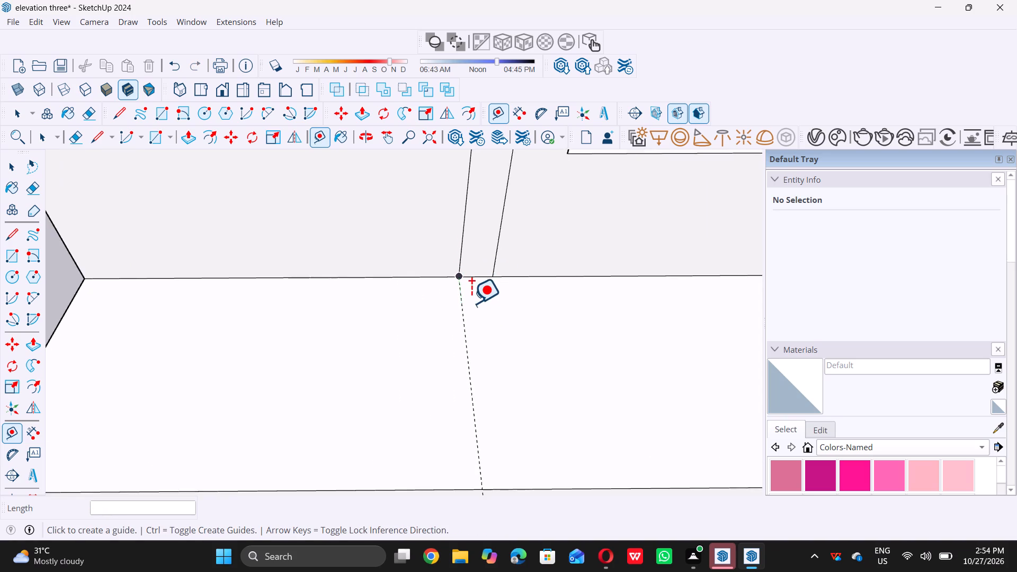
{"action": "middle_click_drag", "start_coordinate": [462, 344], "coordinate": [335, 318]}
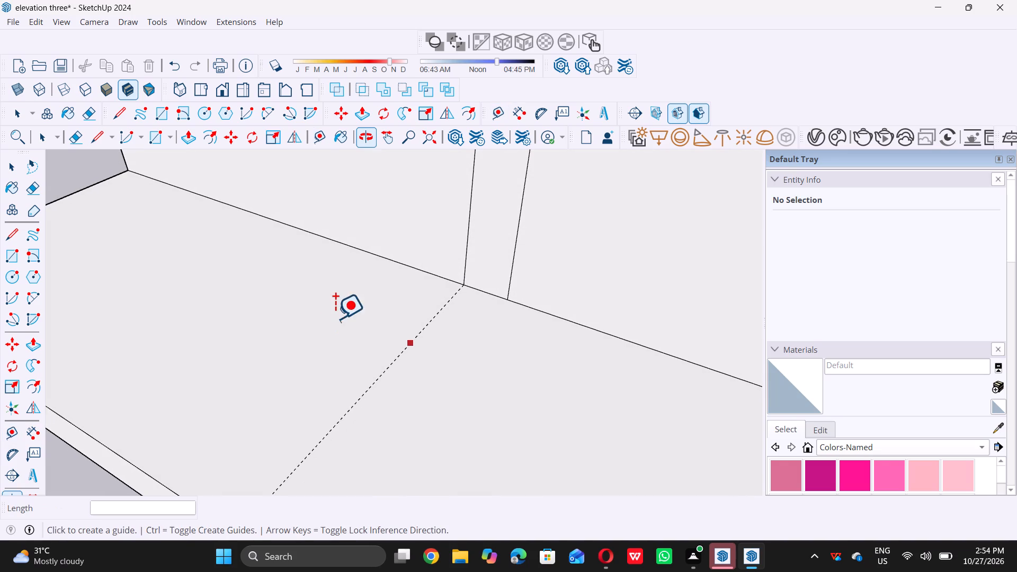
{"action": "left_click", "coordinate": [432, 324]}
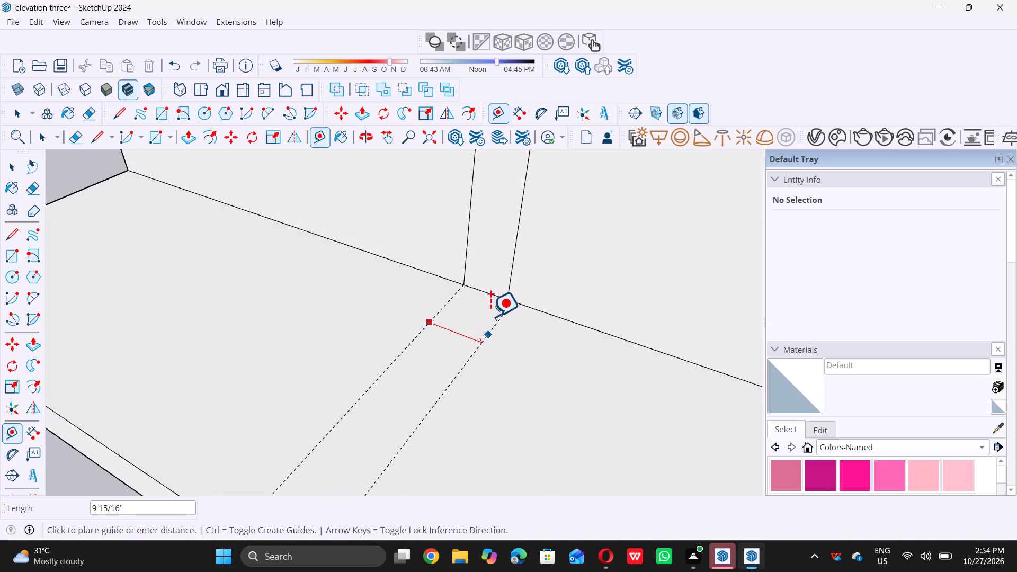
{"action": "left_click", "coordinate": [505, 294]}
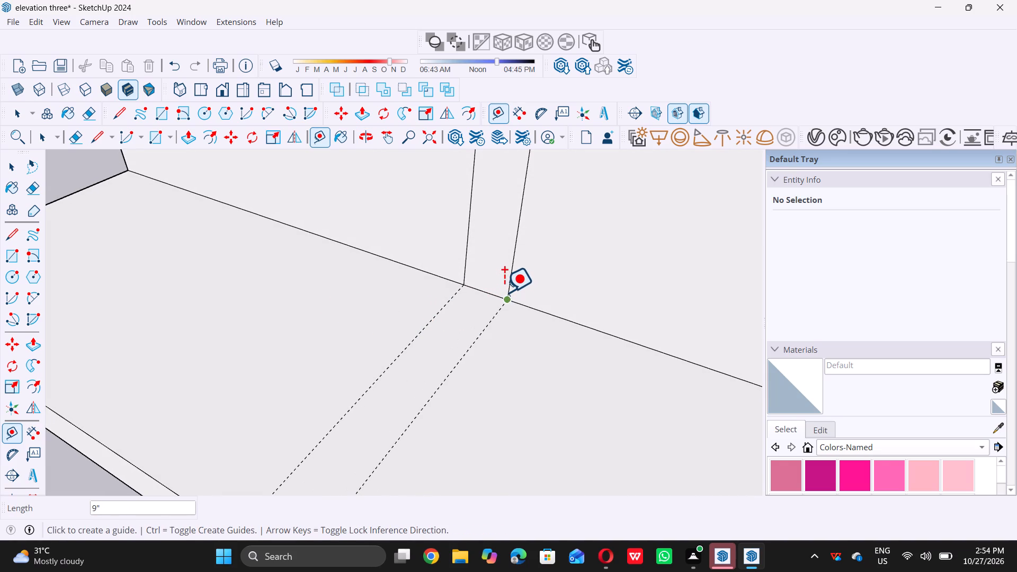
Draw a line across the floor slab along the guide nearer the window, from the strip's bottom corner to the slab's front edge.
{"action": "key", "text": "space"}
{"action": "scroll", "coordinate": [516, 325], "scroll_direction": "down", "scroll_amount": 10}
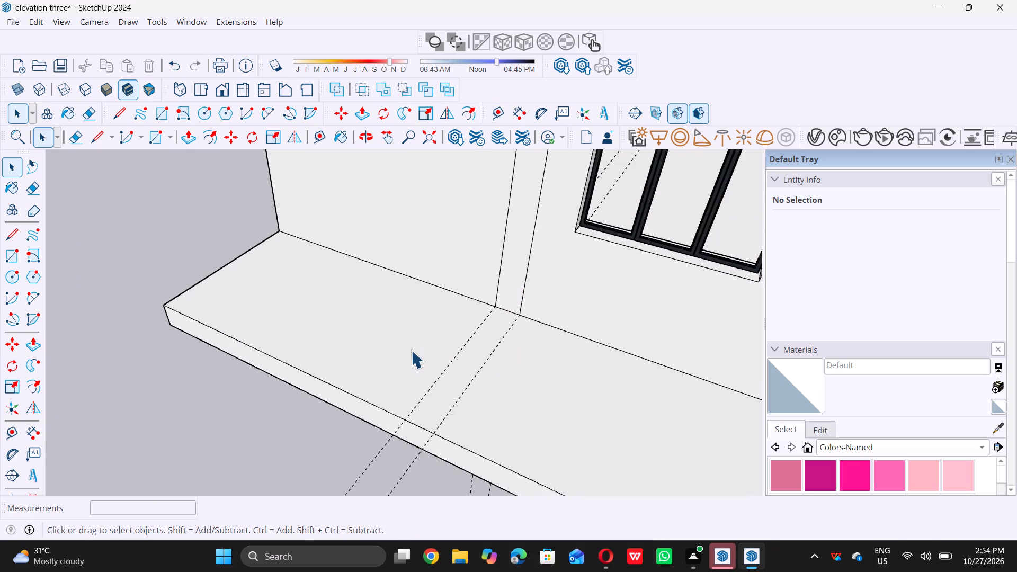
{"action": "key", "text": "l"}
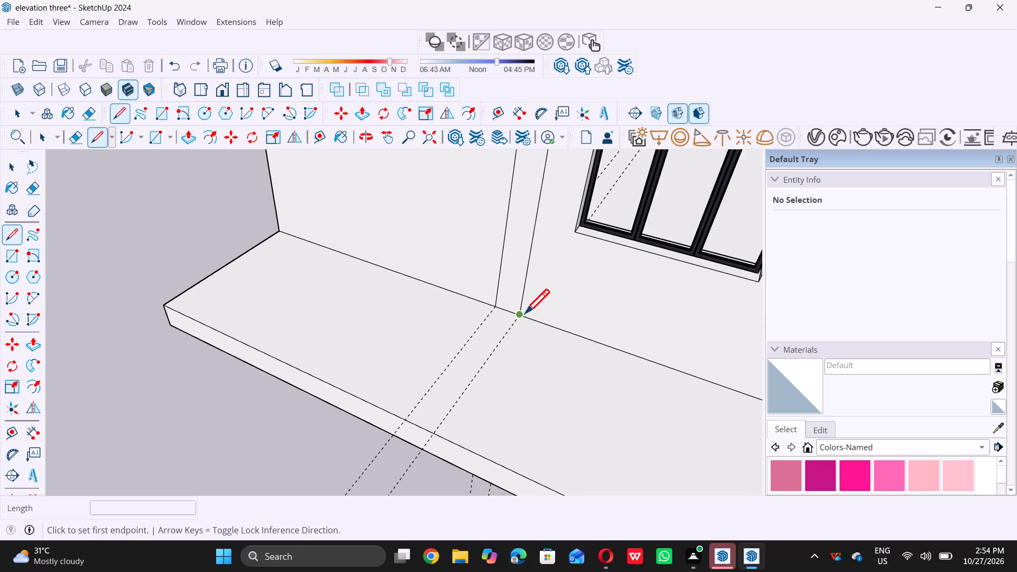
{"action": "double_click", "coordinate": [523, 312]}
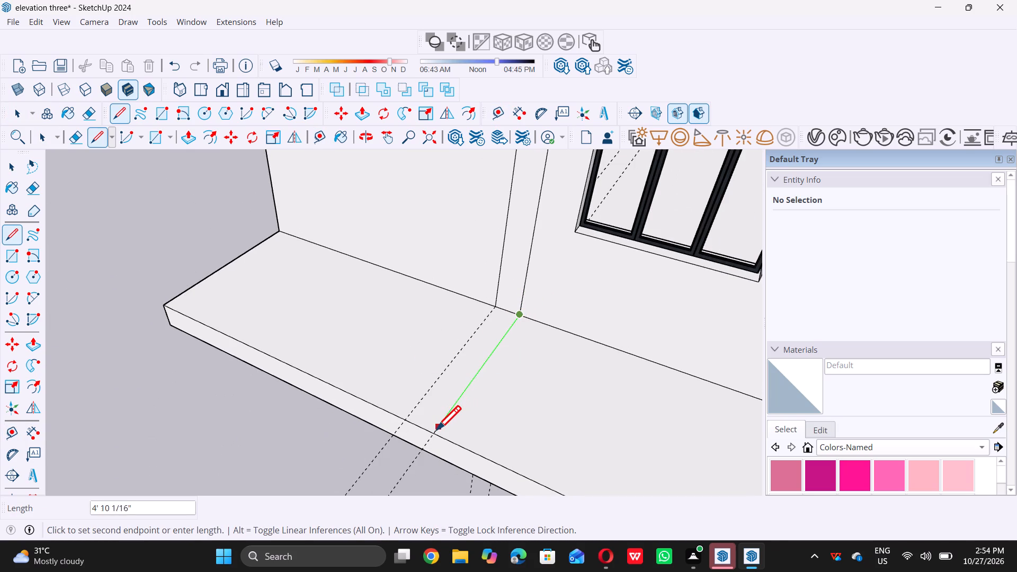
{"action": "left_click", "coordinate": [436, 431]}
{"action": "key", "text": "space"}
Offset the outline of the separated end section of the floor slab inward by 9".
{"action": "left_click", "coordinate": [374, 336]}
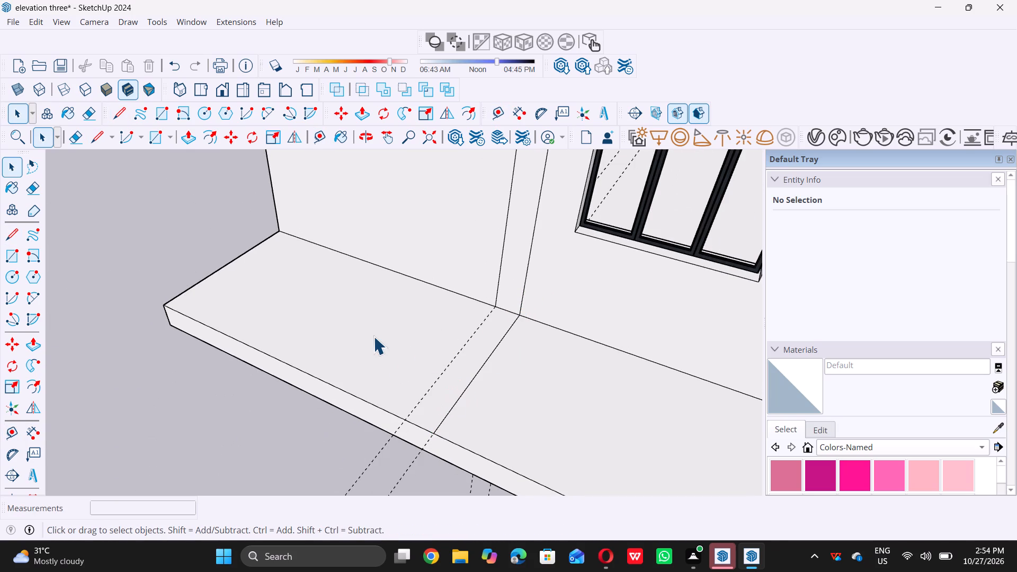
{"action": "key", "text": "f"}
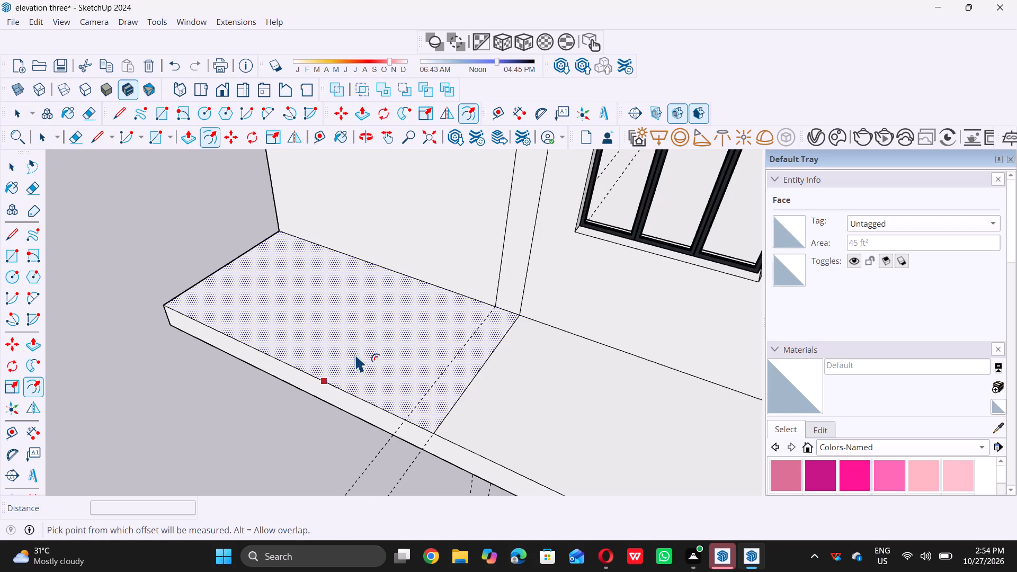
{"action": "left_click", "coordinate": [355, 353]}
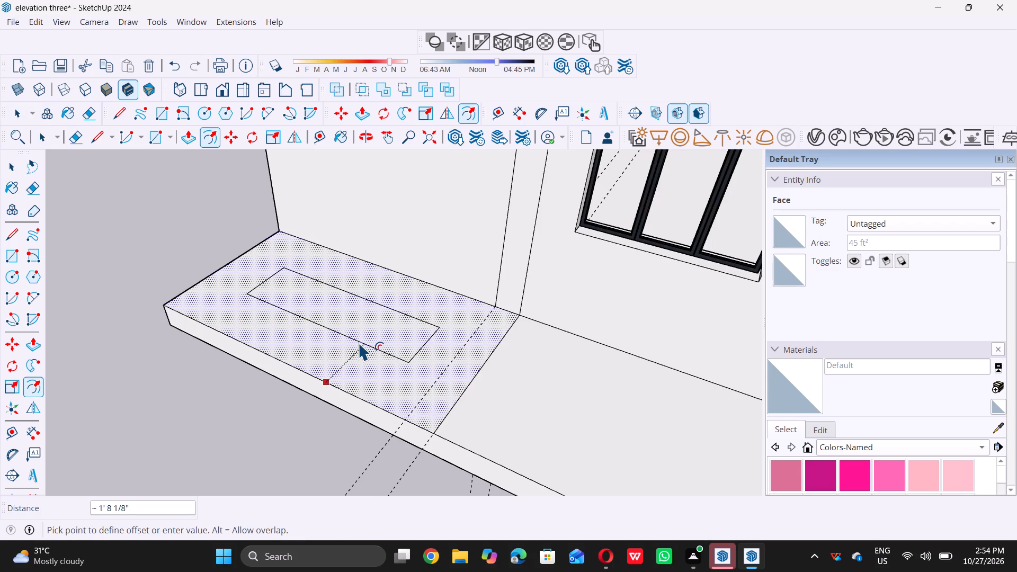
{"action": "key", "text": "9"}
{"action": "key", "text": "shift+quotedbl"}
{"action": "key", "text": "Return"}
{"action": "key", "text": "space"}
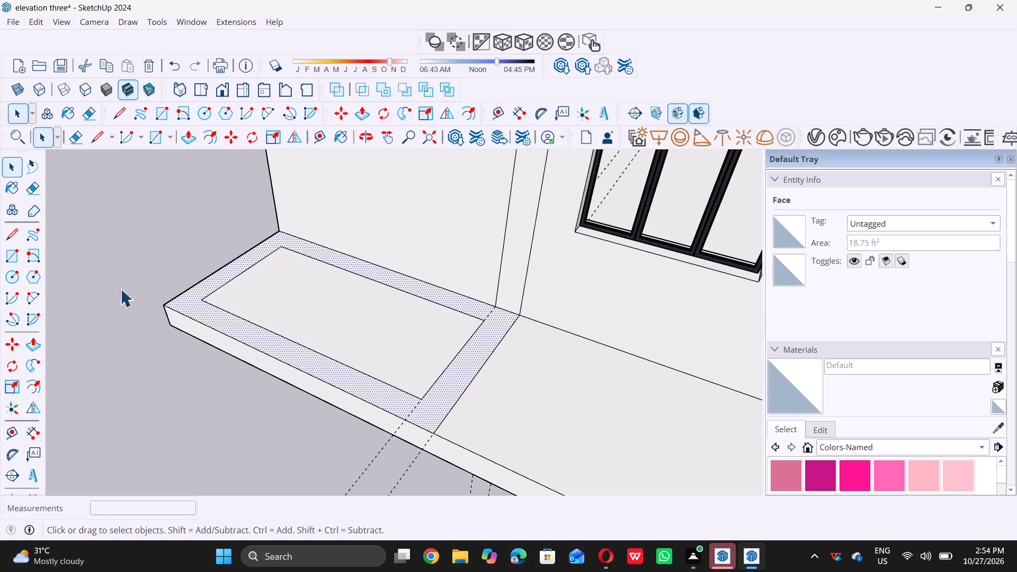
{"action": "left_click", "coordinate": [35, 253]}
{"action": "key", "text": "space"}
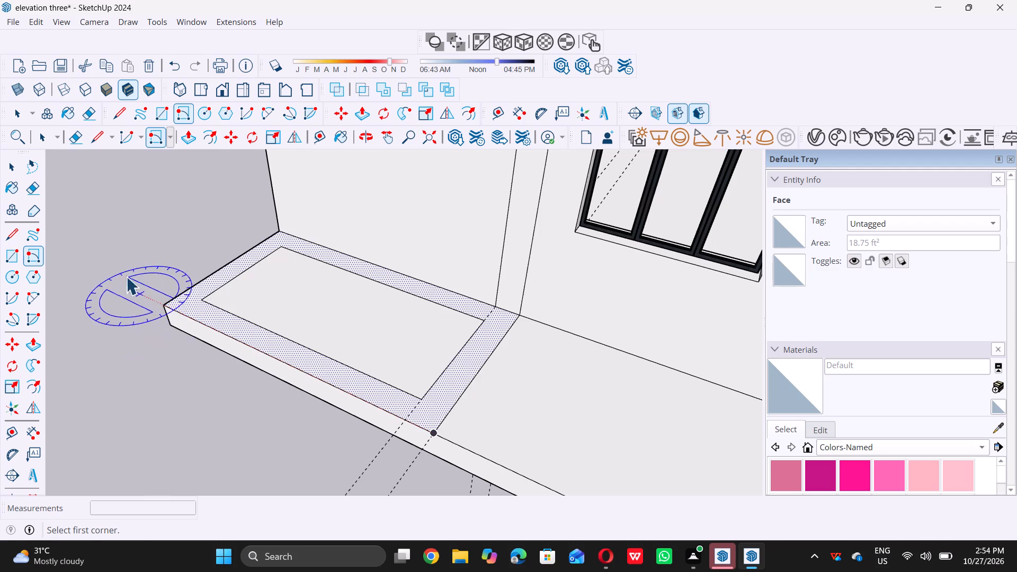
{"action": "left_click", "coordinate": [123, 244]}
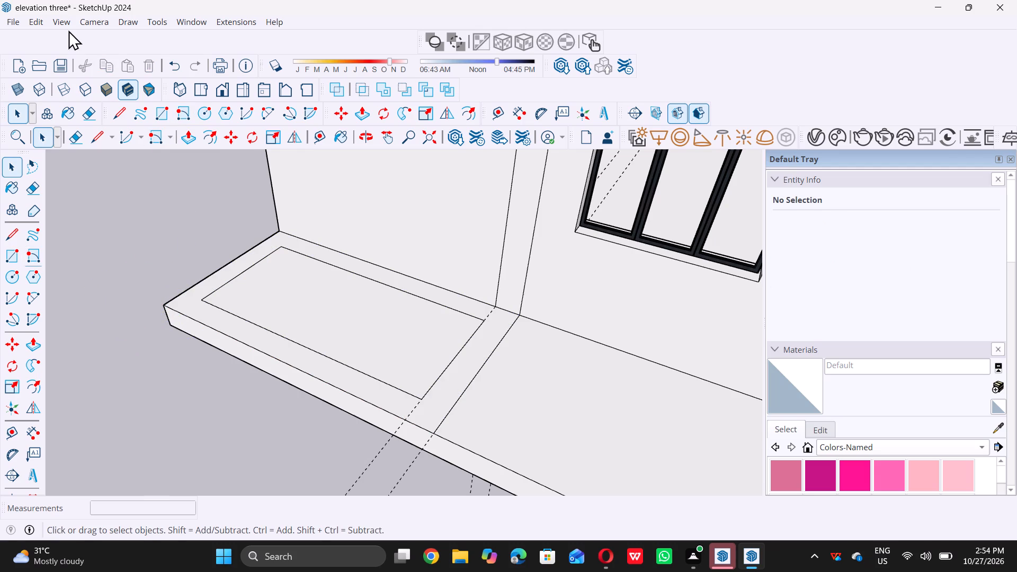
Delete all guides from the model.
{"action": "left_click", "coordinate": [39, 24]}
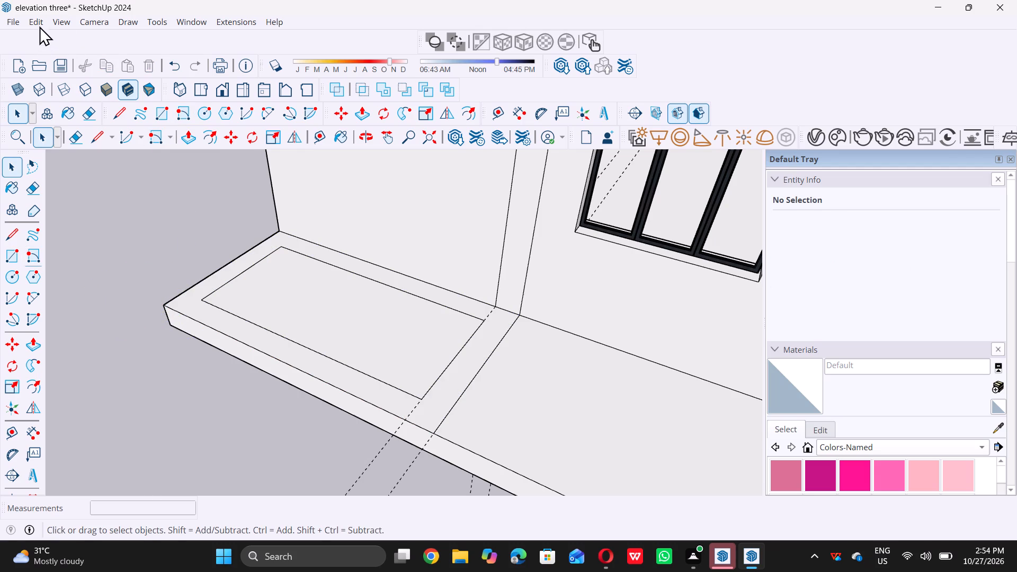
{"action": "left_click", "coordinate": [36, 21]}
{"action": "left_click", "coordinate": [87, 163]}
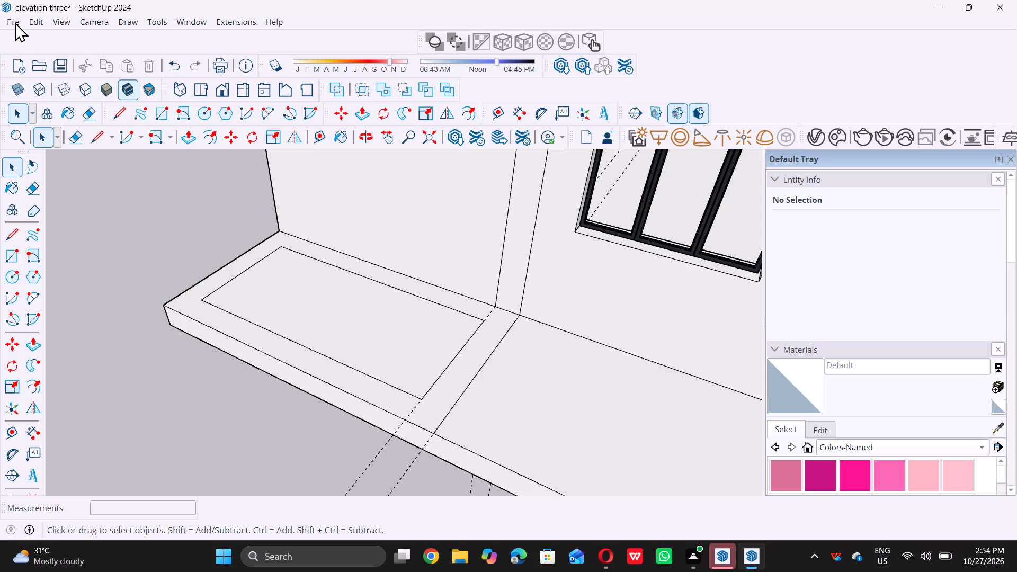
{"action": "left_click", "coordinate": [15, 22]}
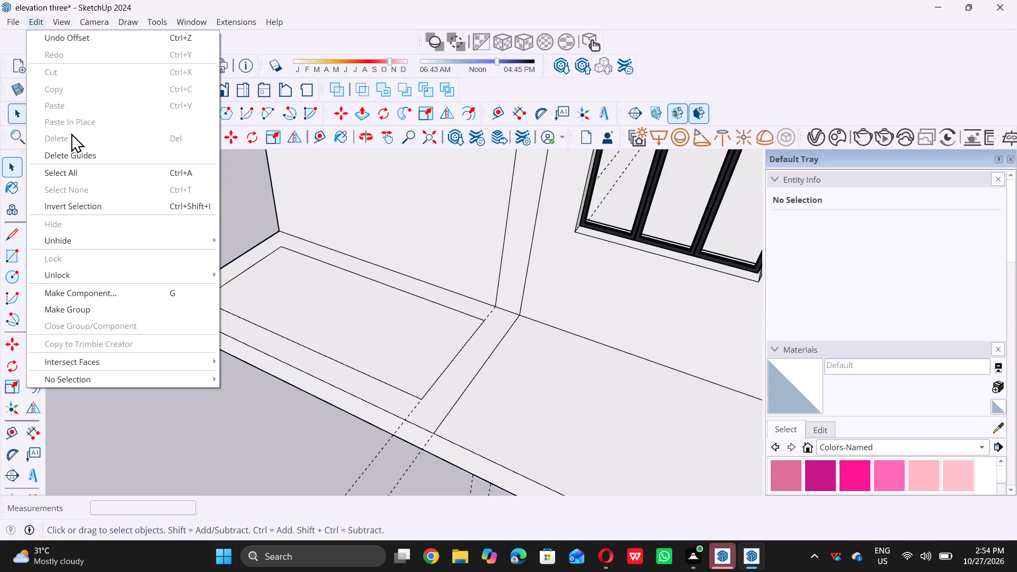
{"action": "double_click", "coordinate": [88, 157]}
Push/Pull the 9" border on the slab's end section upward by the last-used distance to form a hollow box.
{"action": "scroll", "coordinate": [258, 283], "scroll_direction": "down", "scroll_amount": 5}
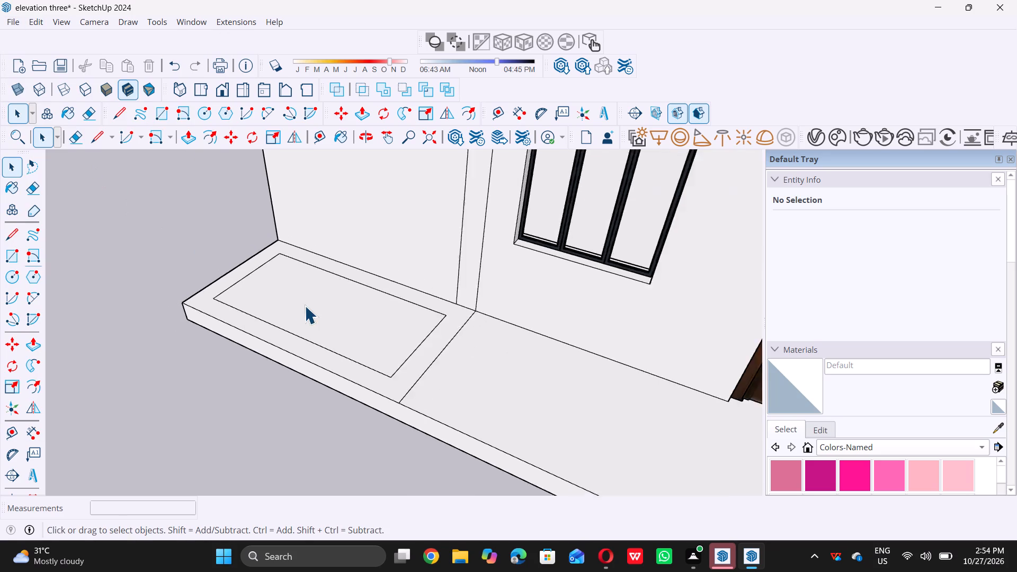
{"action": "scroll", "coordinate": [357, 361], "scroll_direction": "down", "scroll_amount": 6}
{"action": "middle_click_drag", "start_coordinate": [353, 340], "coordinate": [356, 328]}
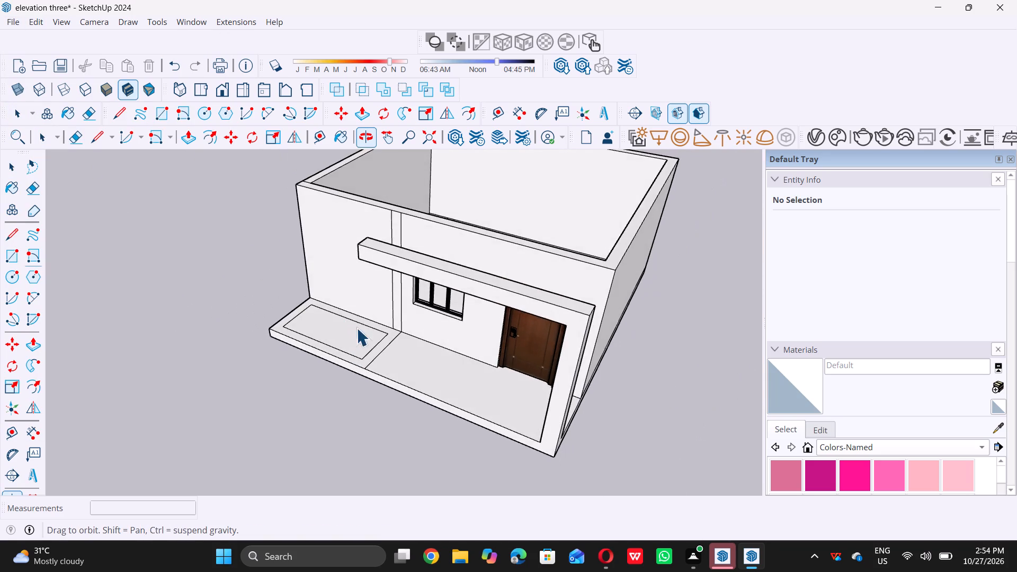
{"action": "scroll", "coordinate": [367, 336], "scroll_direction": "up", "scroll_amount": 14}
{"action": "left_click", "coordinate": [411, 341]}
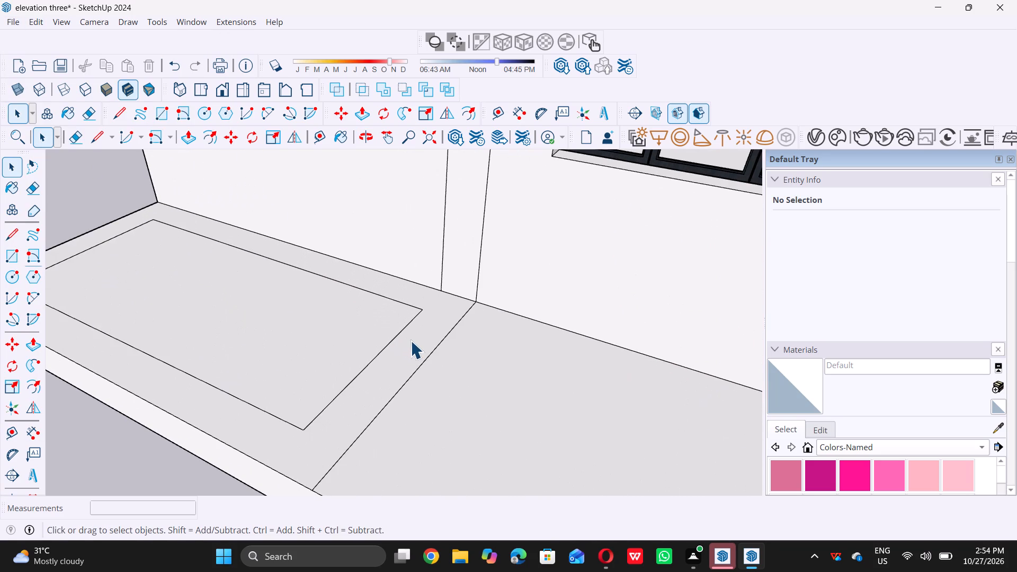
{"action": "key", "text": "p"}
{"action": "scroll", "coordinate": [411, 341], "scroll_direction": "down", "scroll_amount": 5}
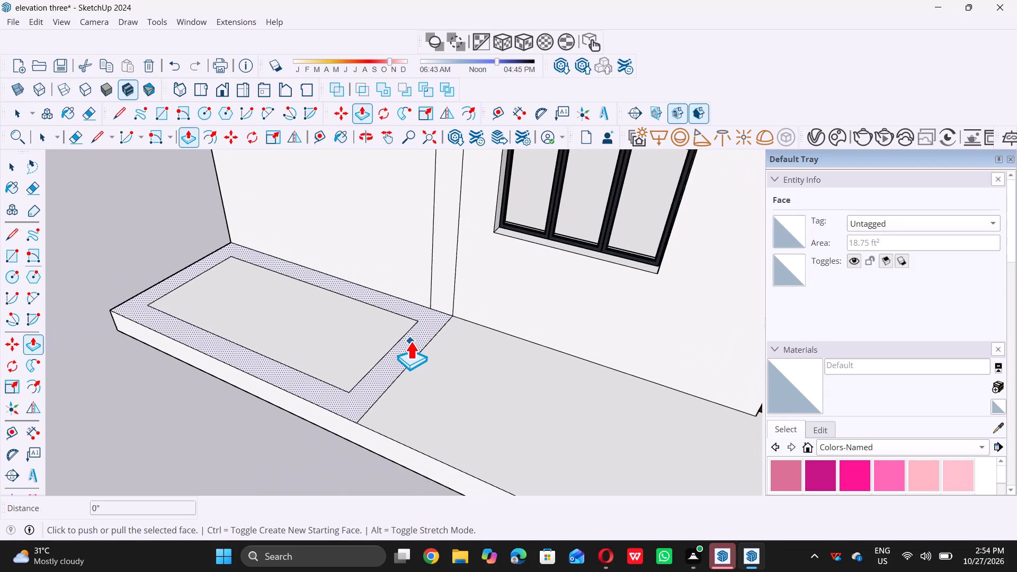
{"action": "scroll", "coordinate": [410, 341], "scroll_direction": "down", "scroll_amount": 6}
{"action": "double_click", "coordinate": [410, 341]}
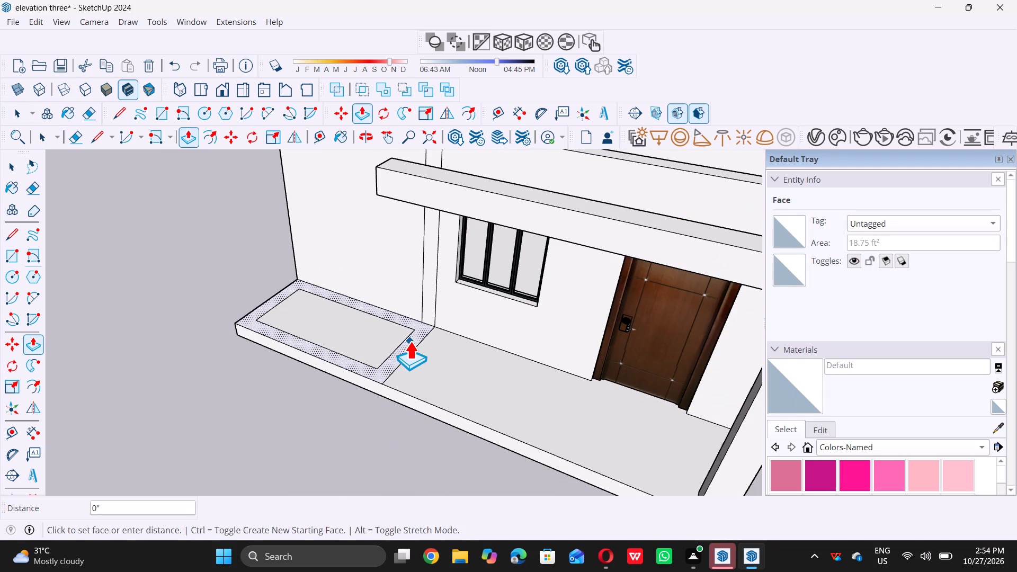
{"action": "scroll", "coordinate": [390, 272], "scroll_direction": "down", "scroll_amount": 6}
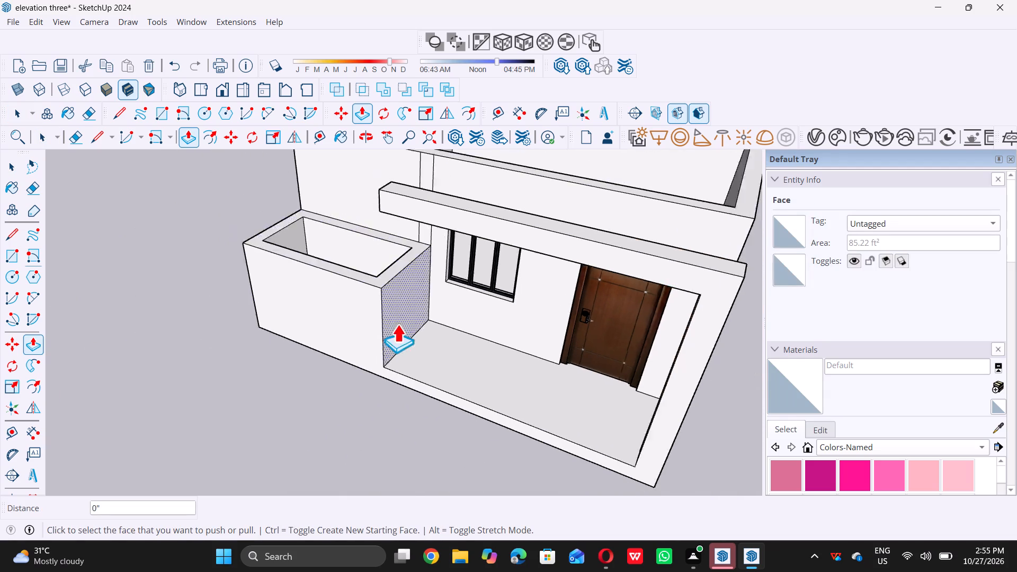
Push/Pull the box's 9" top rim upward again by the same distance, up to the top of the house walls.
{"action": "scroll", "coordinate": [320, 368], "scroll_direction": "down", "scroll_amount": 5}
{"action": "middle_click_drag", "start_coordinate": [319, 374], "coordinate": [618, 360]}
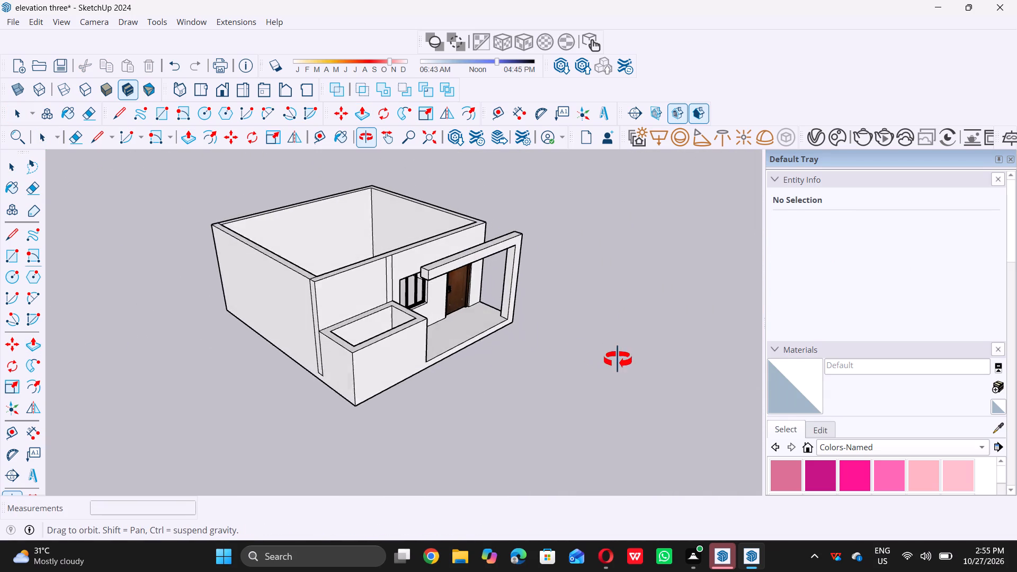
{"action": "middle_click_drag", "start_coordinate": [618, 360], "coordinate": [657, 361]}
{"action": "scroll", "coordinate": [369, 362], "scroll_direction": "up", "scroll_amount": 9}
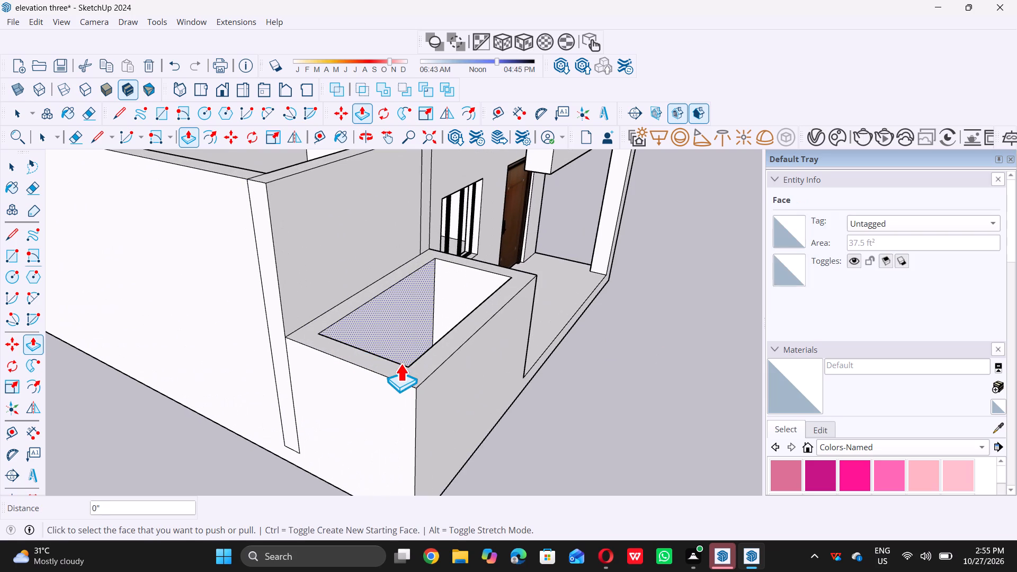
{"action": "triple_click", "coordinate": [410, 369]}
{"action": "scroll", "coordinate": [410, 369], "scroll_direction": "down", "scroll_amount": 2}
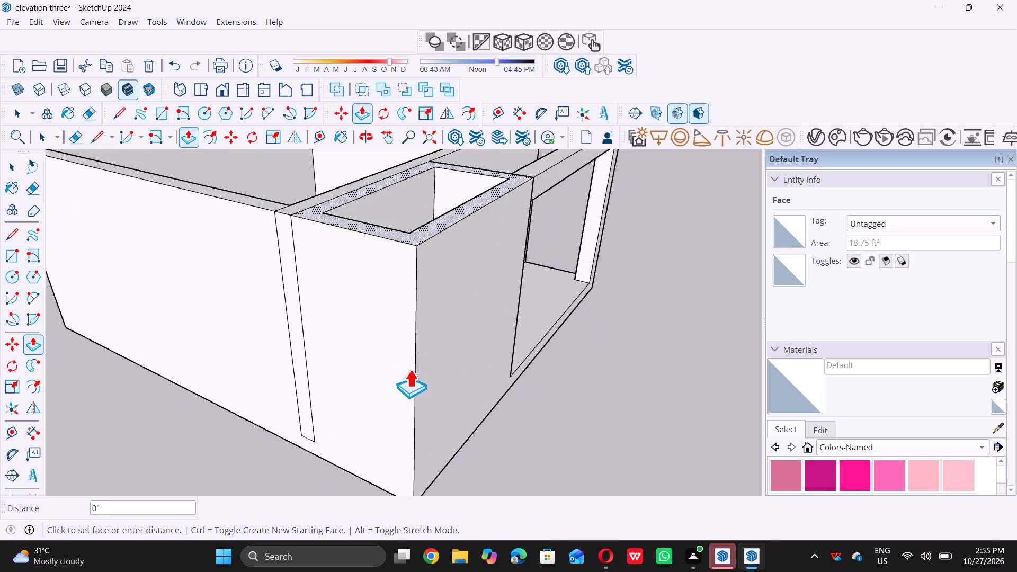
{"action": "key", "text": "space"}
{"action": "double_click", "coordinate": [612, 410]}
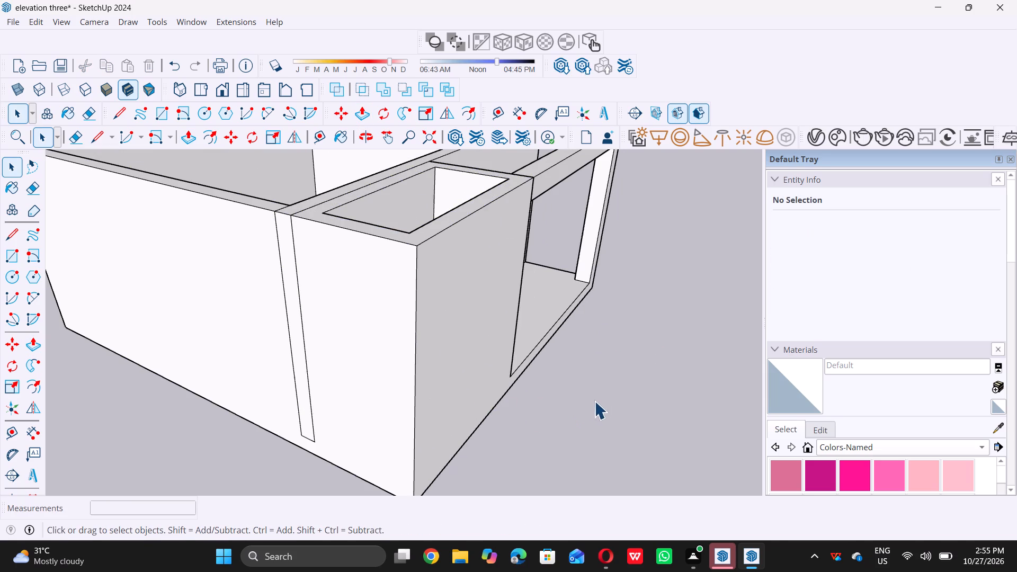
Examine the full-height box and the porch with its window, door and beam from the front of the house.
{"action": "scroll", "coordinate": [560, 401], "scroll_direction": "down", "scroll_amount": 4}
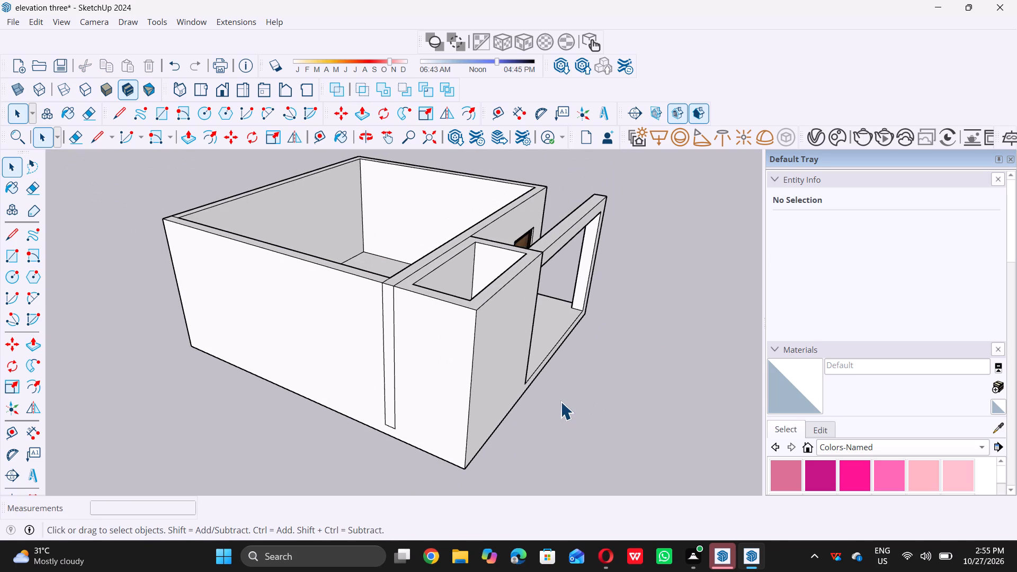
{"action": "middle_click_drag", "start_coordinate": [568, 390], "coordinate": [355, 369]}
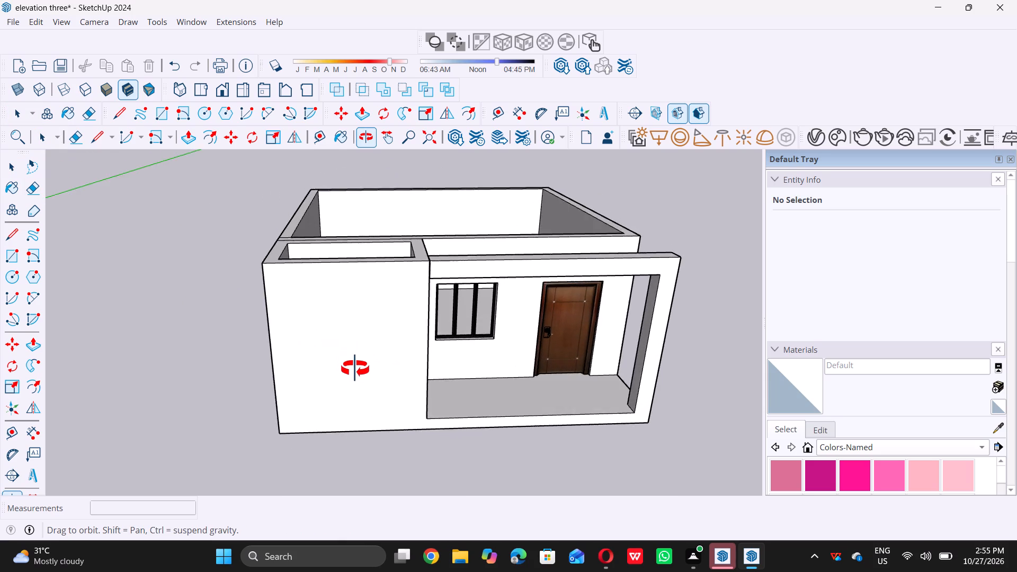
{"action": "middle_click_drag", "start_coordinate": [355, 369], "coordinate": [335, 368]}
{"action": "middle_click_drag", "start_coordinate": [334, 368], "coordinate": [336, 338]}
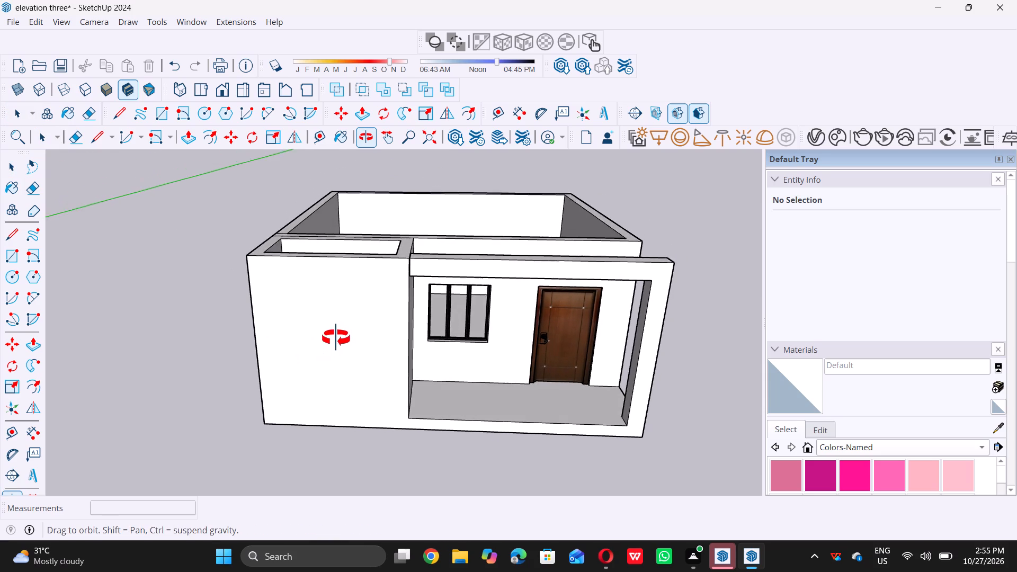
{"action": "middle_click_drag", "start_coordinate": [336, 338], "coordinate": [346, 273]}
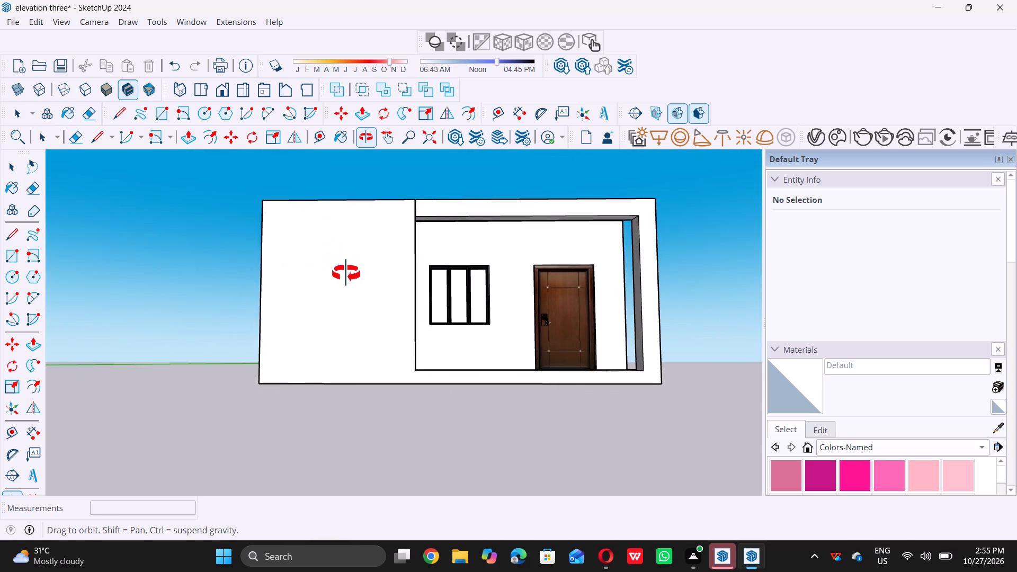
{"action": "middle_click_drag", "start_coordinate": [346, 273], "coordinate": [347, 279]}
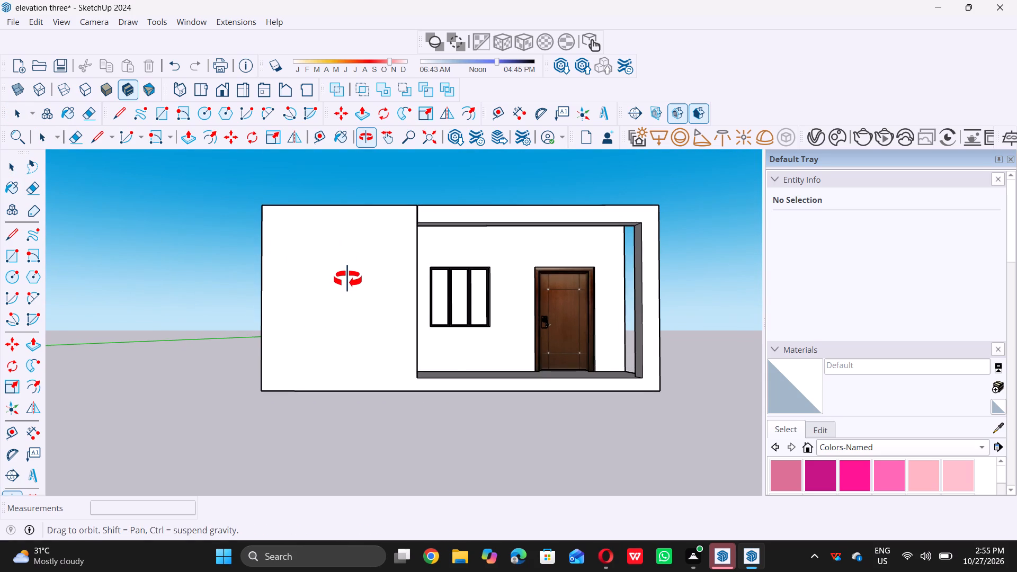
{"action": "middle_click_drag", "start_coordinate": [347, 279], "coordinate": [351, 291]}
{"action": "middle_click_drag", "start_coordinate": [361, 289], "coordinate": [363, 284]}
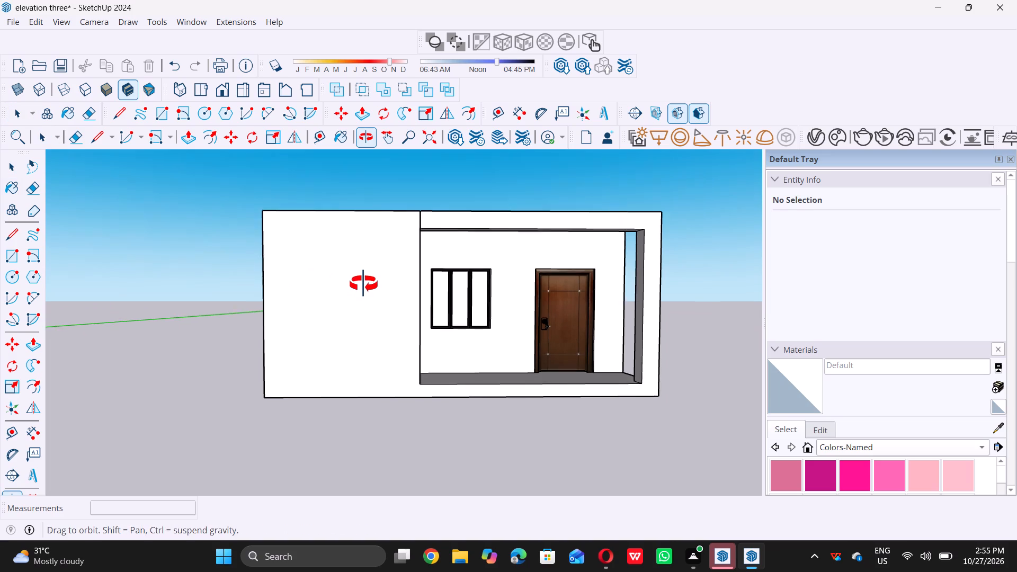
{"action": "middle_click_drag", "start_coordinate": [363, 284], "coordinate": [365, 282]}
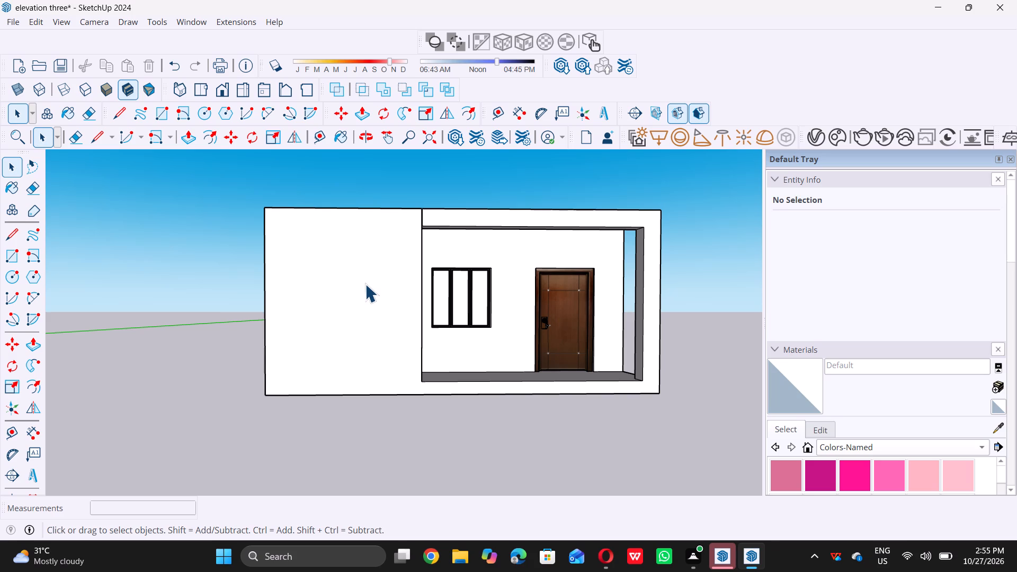
{"action": "scroll", "coordinate": [370, 275], "scroll_direction": "down", "scroll_amount": 3}
{"action": "scroll", "coordinate": [370, 275], "scroll_direction": "up", "scroll_amount": 3}
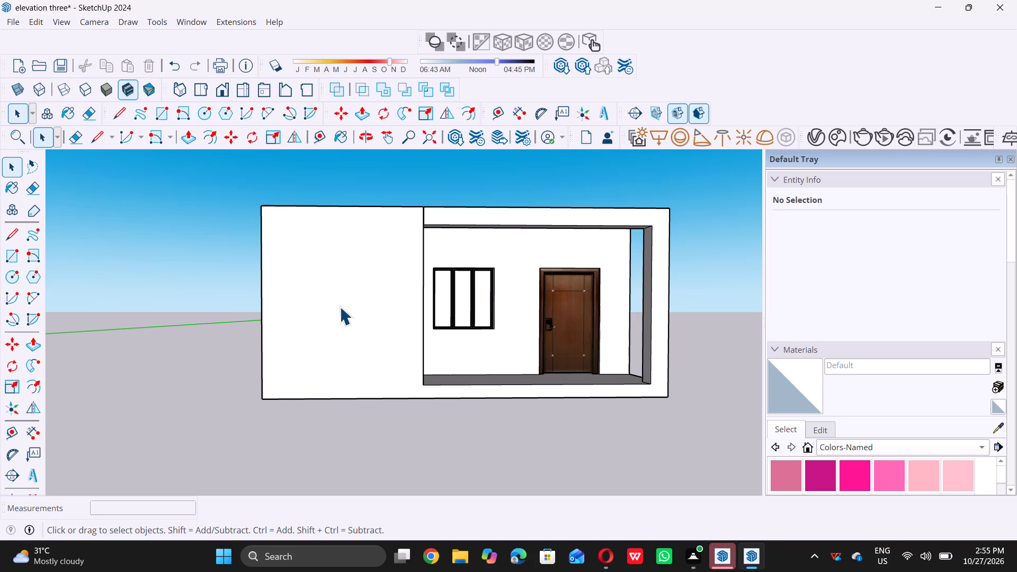
{"action": "scroll", "coordinate": [361, 328], "scroll_direction": "up", "scroll_amount": 2}
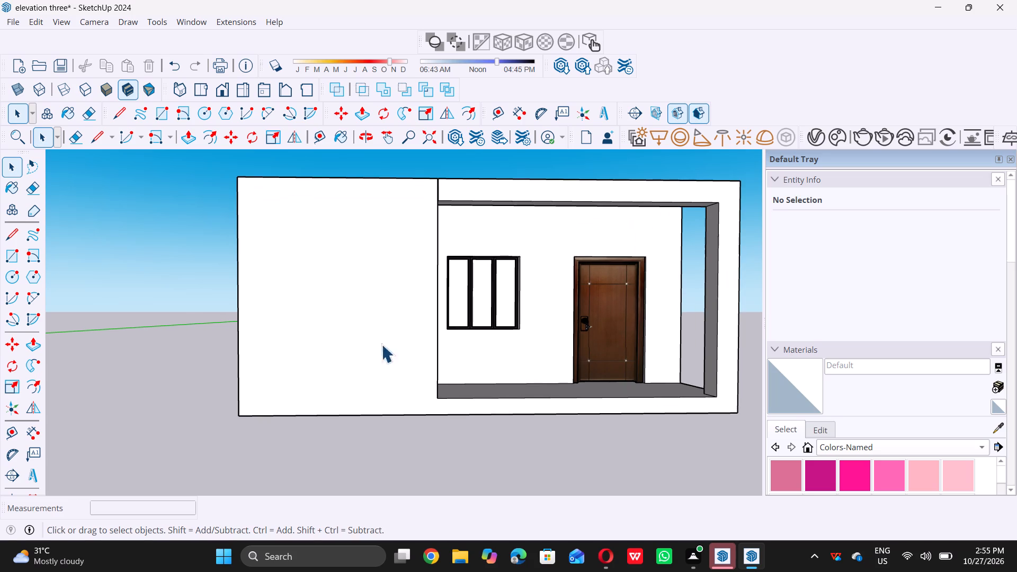
Place a guide along the vertical edge of the box's front face on the window side.
{"action": "key", "text": "t"}
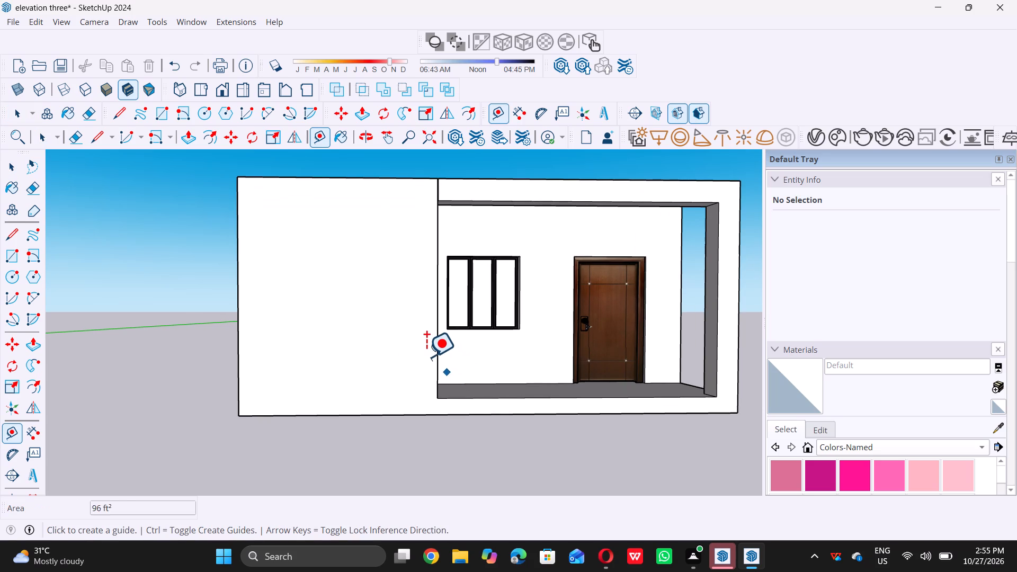
{"action": "double_click", "coordinate": [438, 326]}
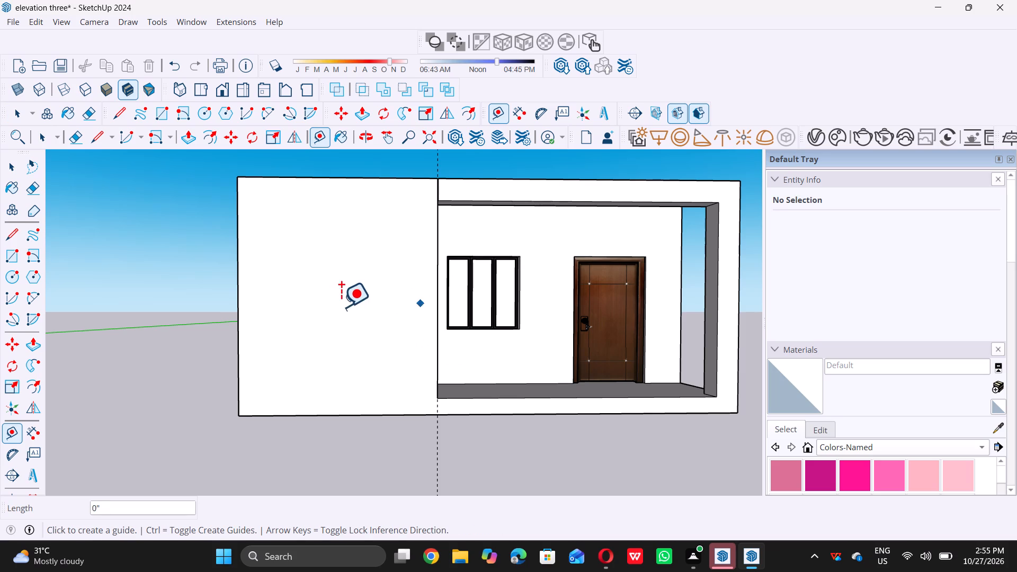
{"action": "scroll", "coordinate": [431, 282], "scroll_direction": "up", "scroll_amount": 3}
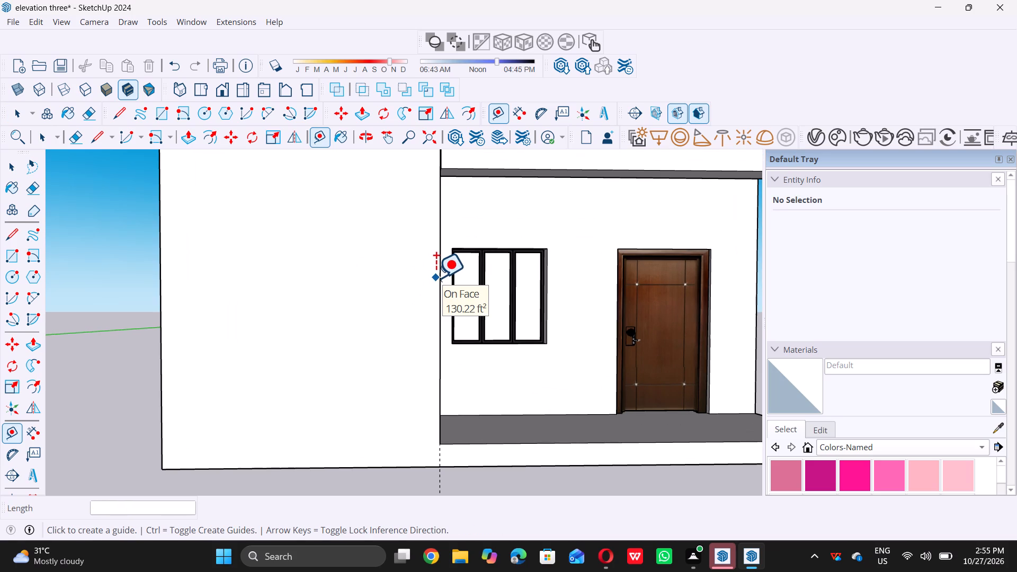
Place a vertical guide on the box's front face, 9" in from its edge beside the window.
{"action": "triple_click", "coordinate": [439, 277]}
{"action": "left_click", "coordinate": [439, 276]}
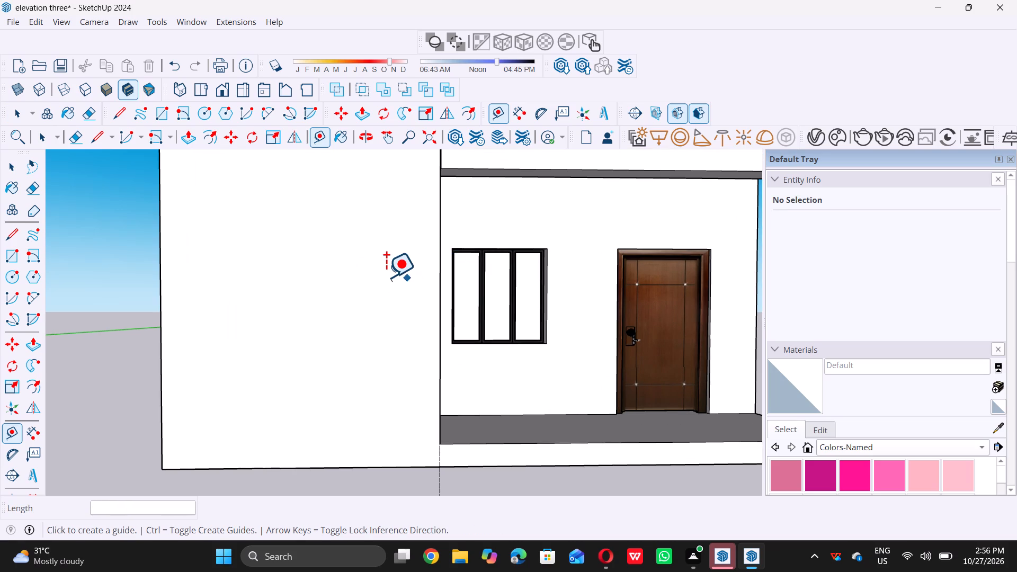
{"action": "key", "text": "space"}
{"action": "key", "text": "t"}
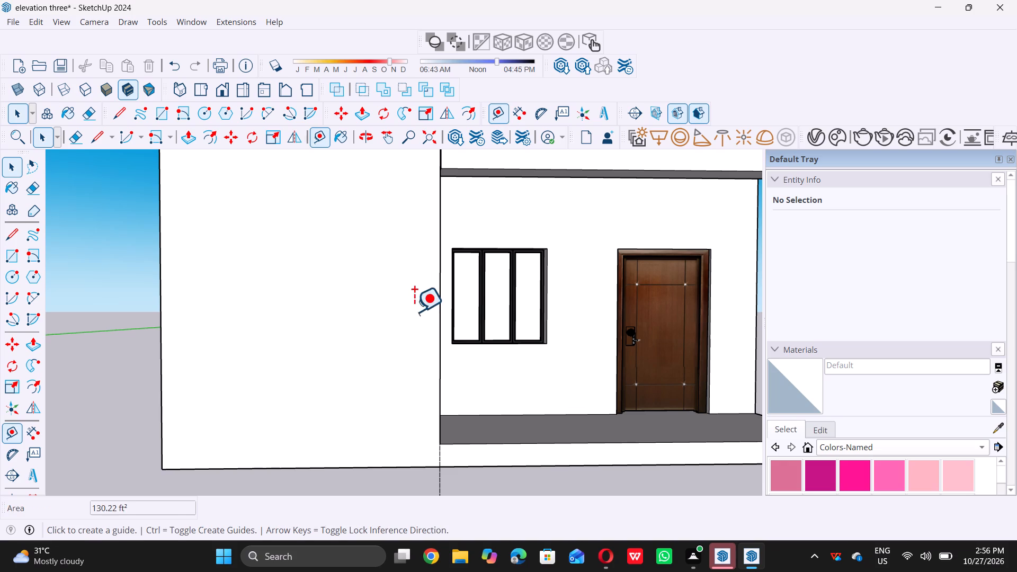
{"action": "left_click", "coordinate": [441, 296]}
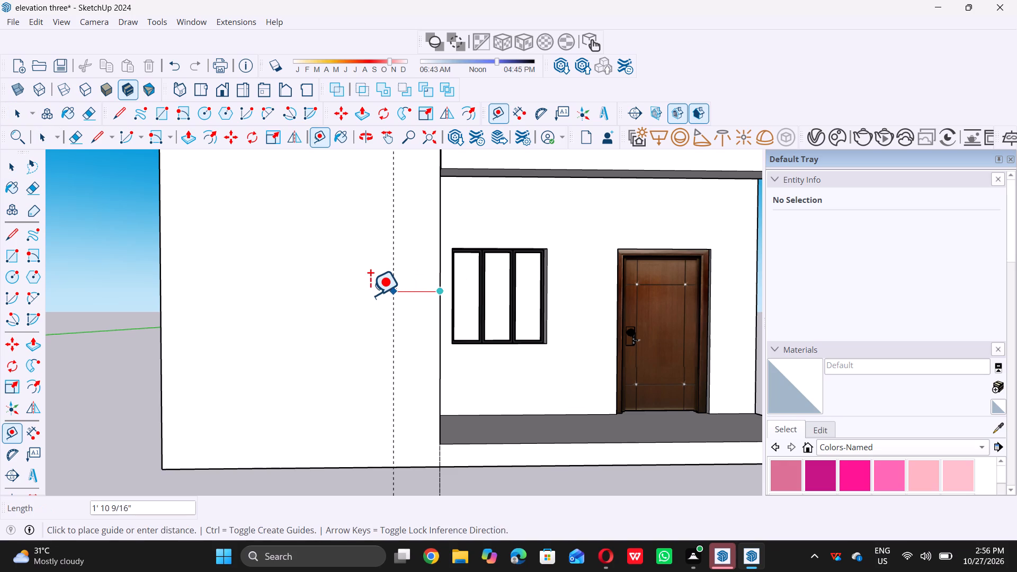
{"action": "key", "text": "9"}
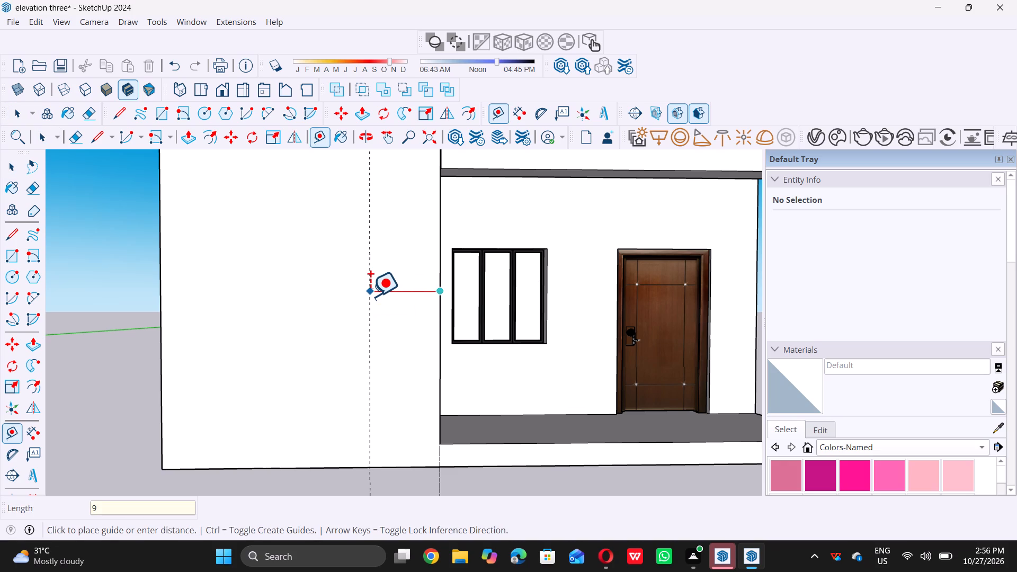
{"action": "key", "text": "shift+quotedbl"}
{"action": "key", "text": "Return"}
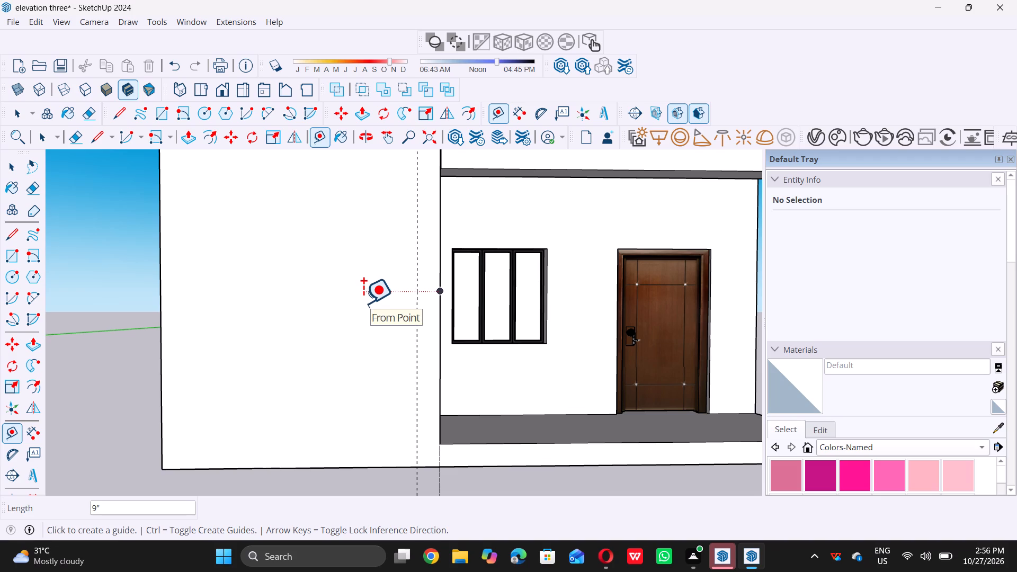
Draw a 9" by 10' 9" rectangle between the guide and the window-side edge, over the full height of the box's front face.
{"action": "scroll", "coordinate": [372, 374], "scroll_direction": "down", "scroll_amount": 4}
{"action": "key", "text": "space"}
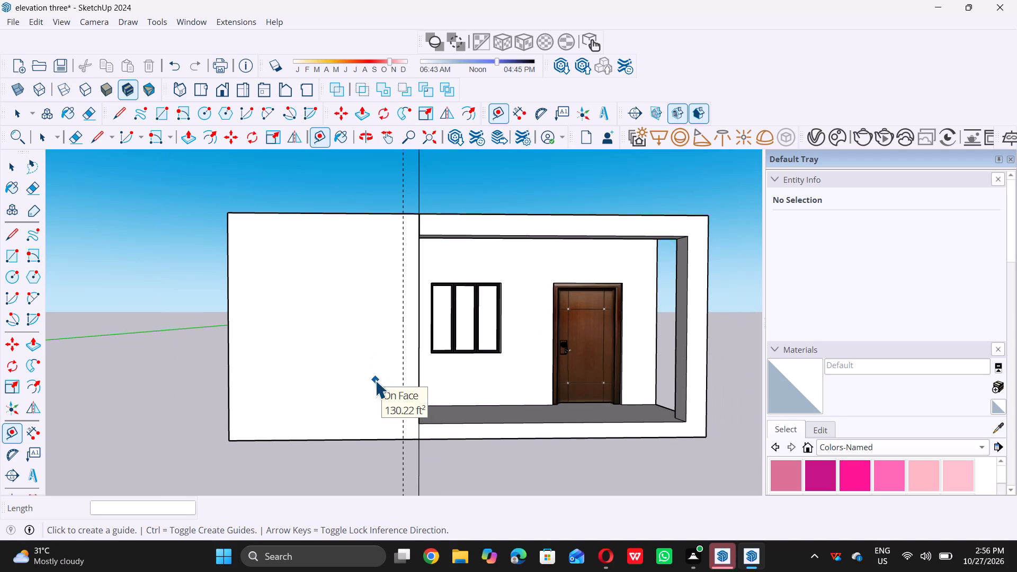
{"action": "type", "text": "r"}
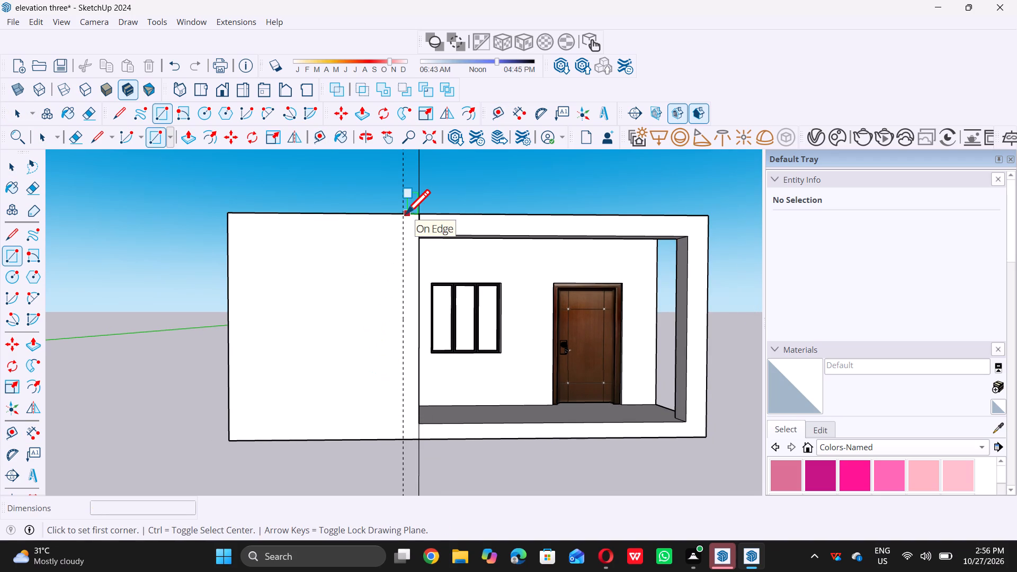
{"action": "left_click", "coordinate": [405, 213]}
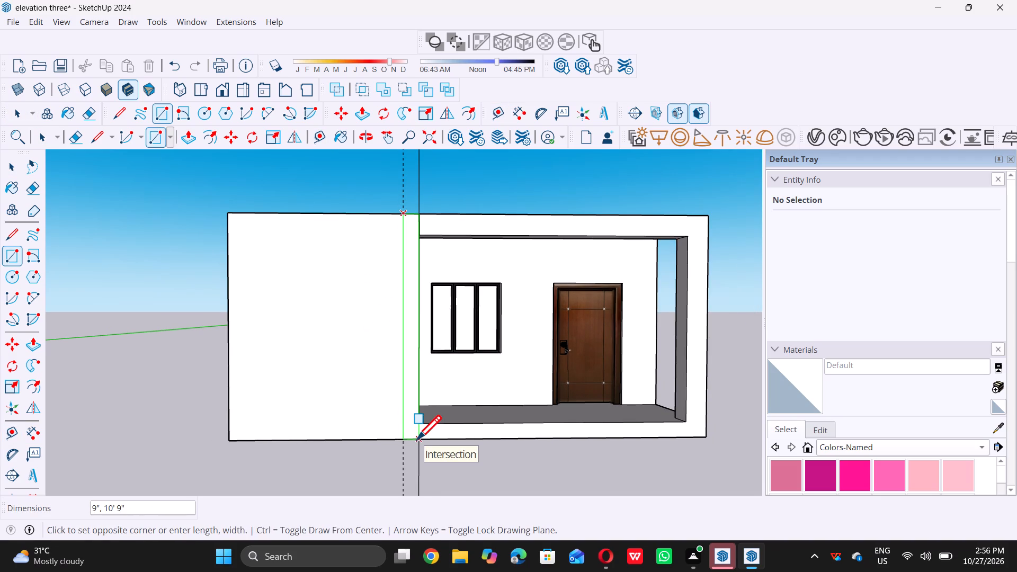
{"action": "scroll", "coordinate": [419, 437], "scroll_direction": "up", "scroll_amount": 5}
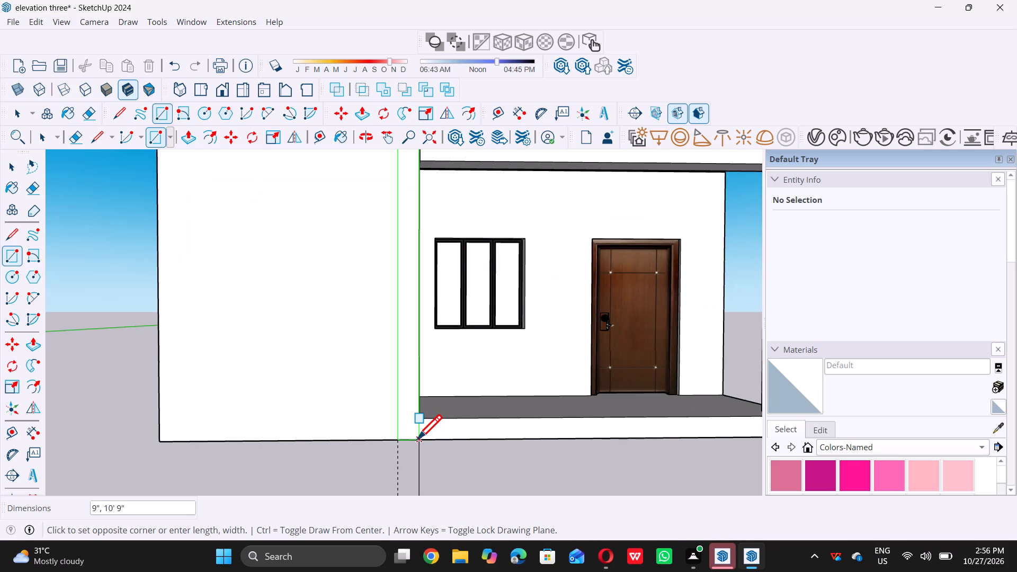
{"action": "left_click", "coordinate": [418, 439]}
{"action": "key", "text": "space"}
Delete all guides from the model.
{"action": "scroll", "coordinate": [438, 455], "scroll_direction": "down", "scroll_amount": 5}
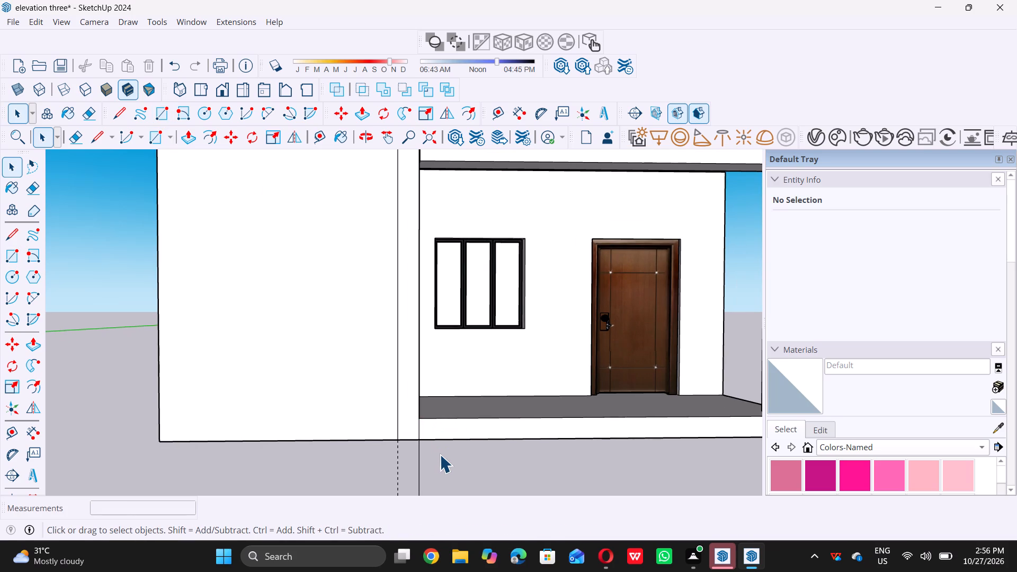
{"action": "scroll", "coordinate": [440, 454], "scroll_direction": "down", "scroll_amount": 4}
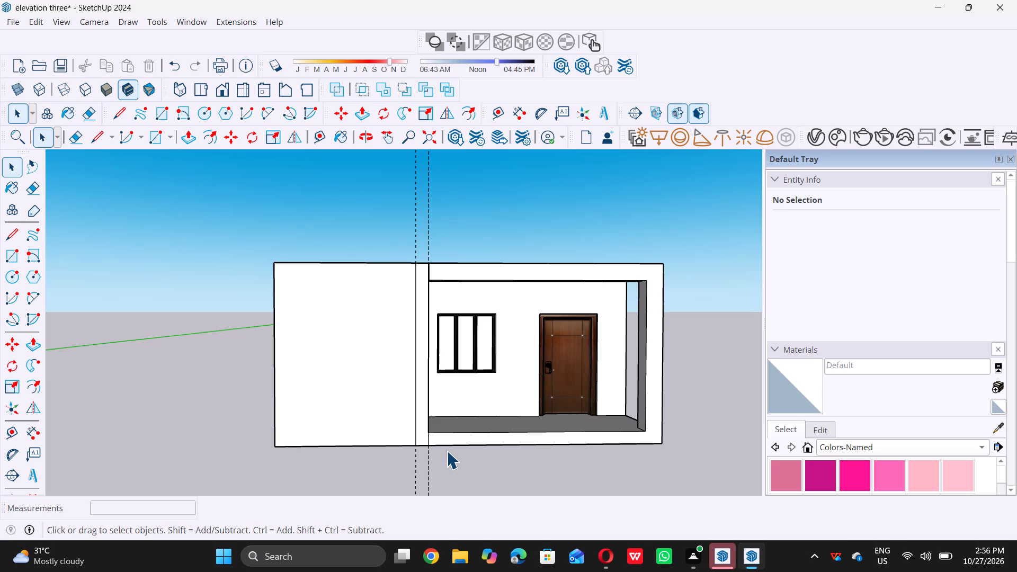
{"action": "scroll", "coordinate": [447, 451], "scroll_direction": "down", "scroll_amount": 1}
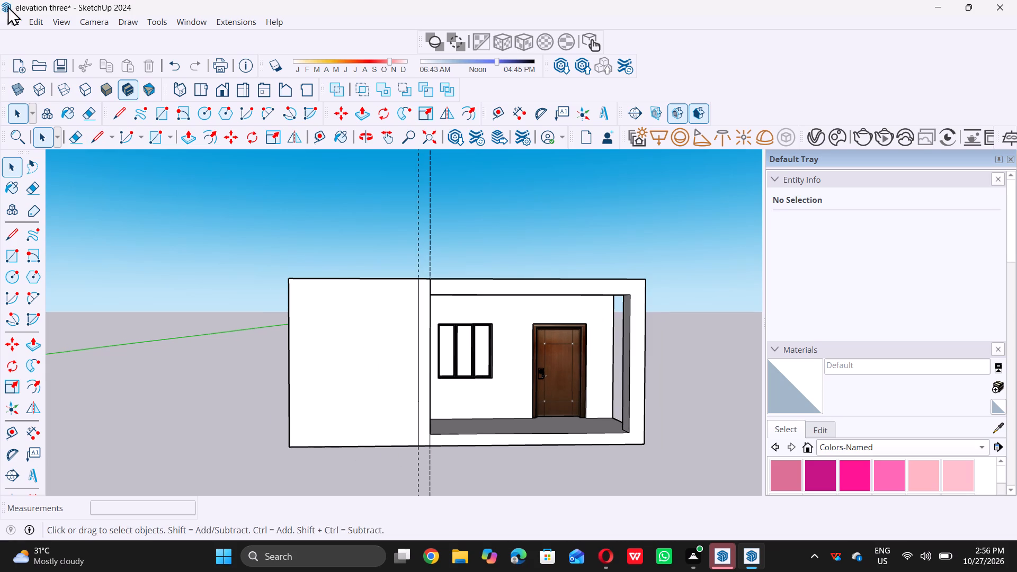
{"action": "double_click", "coordinate": [37, 21]}
{"action": "left_click", "coordinate": [38, 23]}
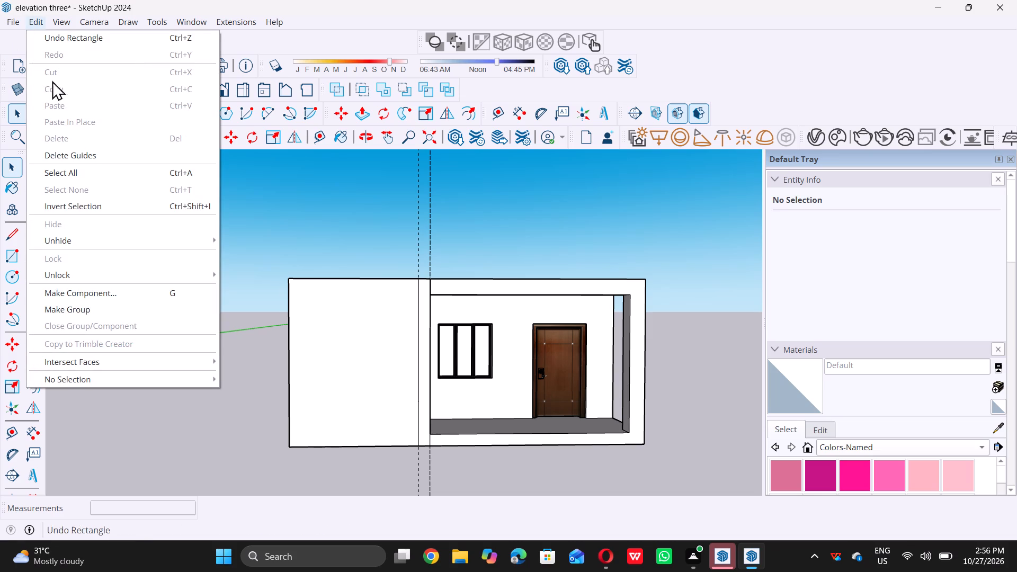
{"action": "left_click", "coordinate": [90, 157]}
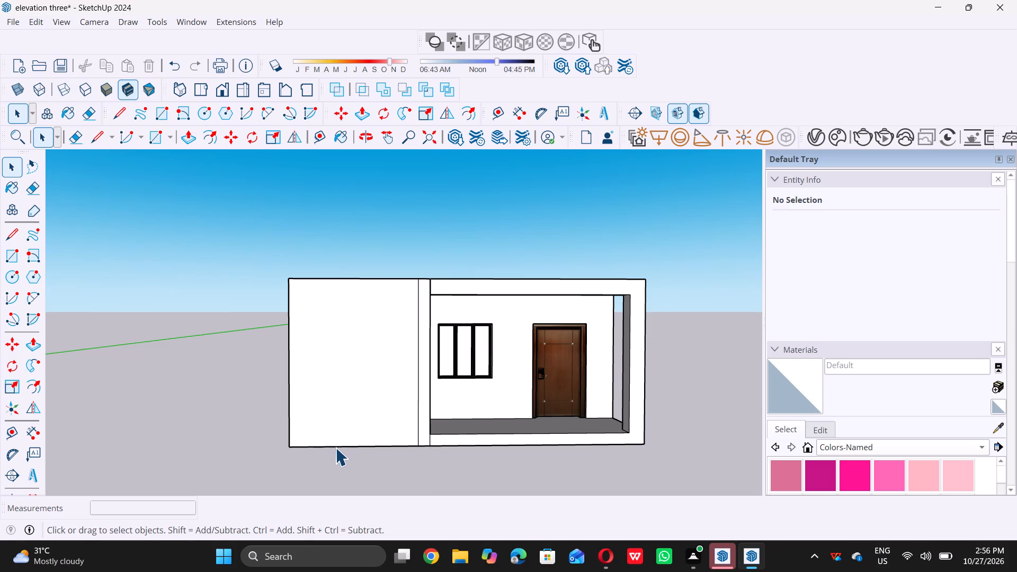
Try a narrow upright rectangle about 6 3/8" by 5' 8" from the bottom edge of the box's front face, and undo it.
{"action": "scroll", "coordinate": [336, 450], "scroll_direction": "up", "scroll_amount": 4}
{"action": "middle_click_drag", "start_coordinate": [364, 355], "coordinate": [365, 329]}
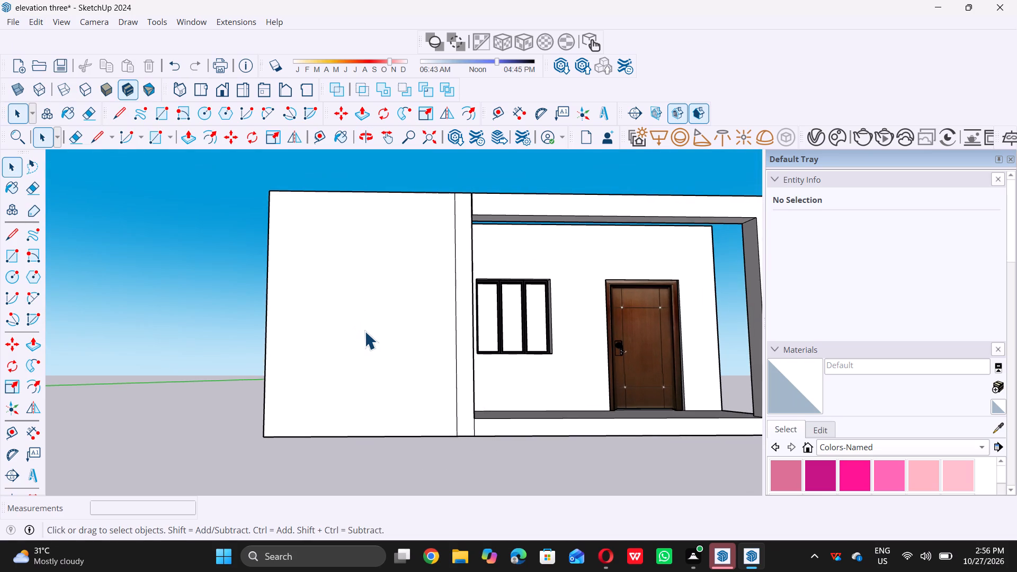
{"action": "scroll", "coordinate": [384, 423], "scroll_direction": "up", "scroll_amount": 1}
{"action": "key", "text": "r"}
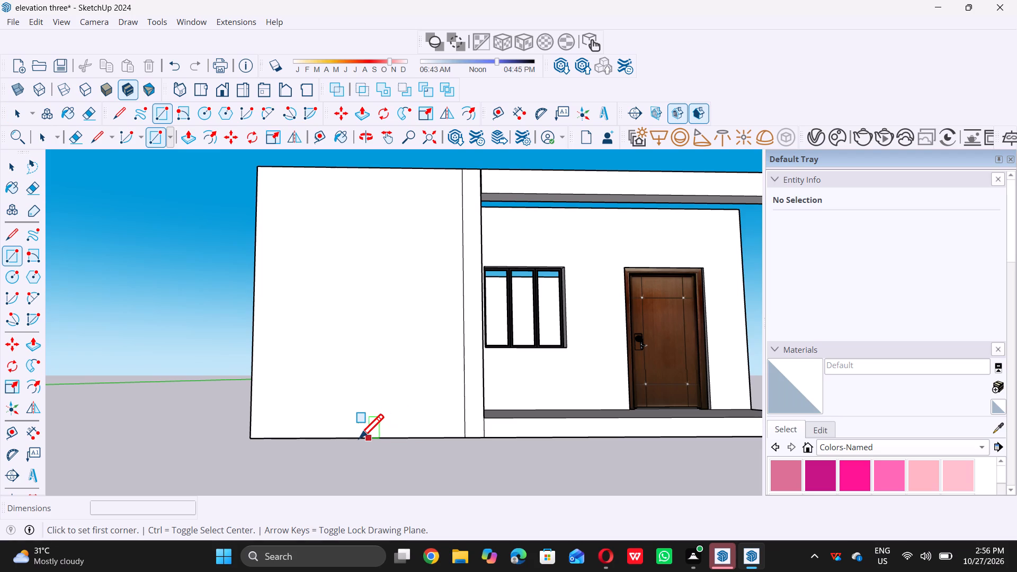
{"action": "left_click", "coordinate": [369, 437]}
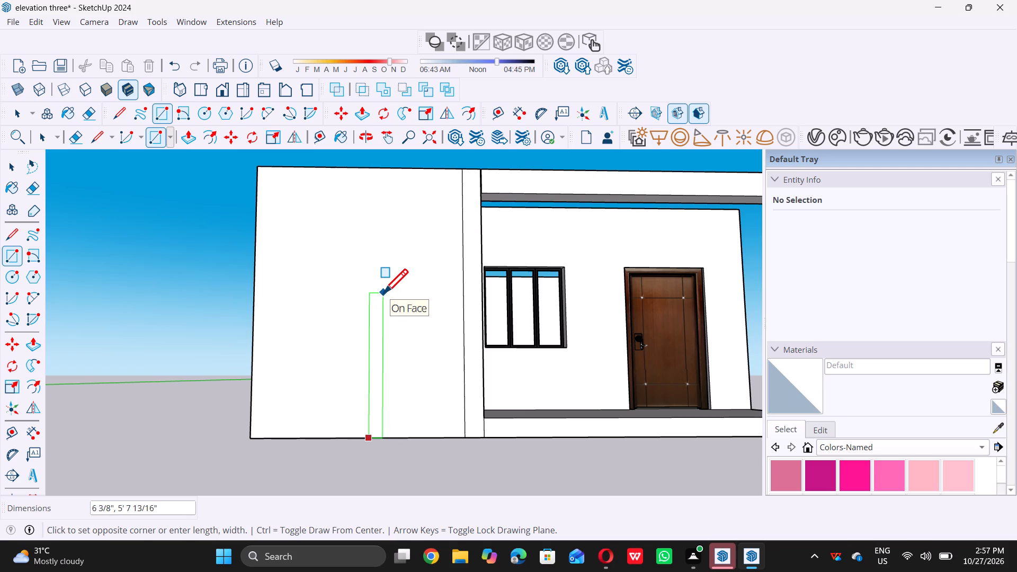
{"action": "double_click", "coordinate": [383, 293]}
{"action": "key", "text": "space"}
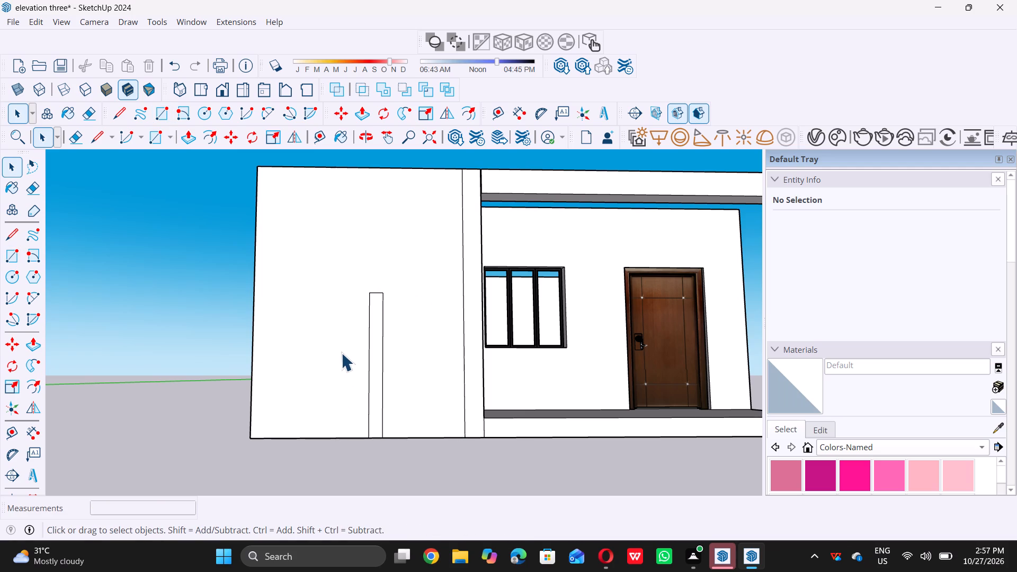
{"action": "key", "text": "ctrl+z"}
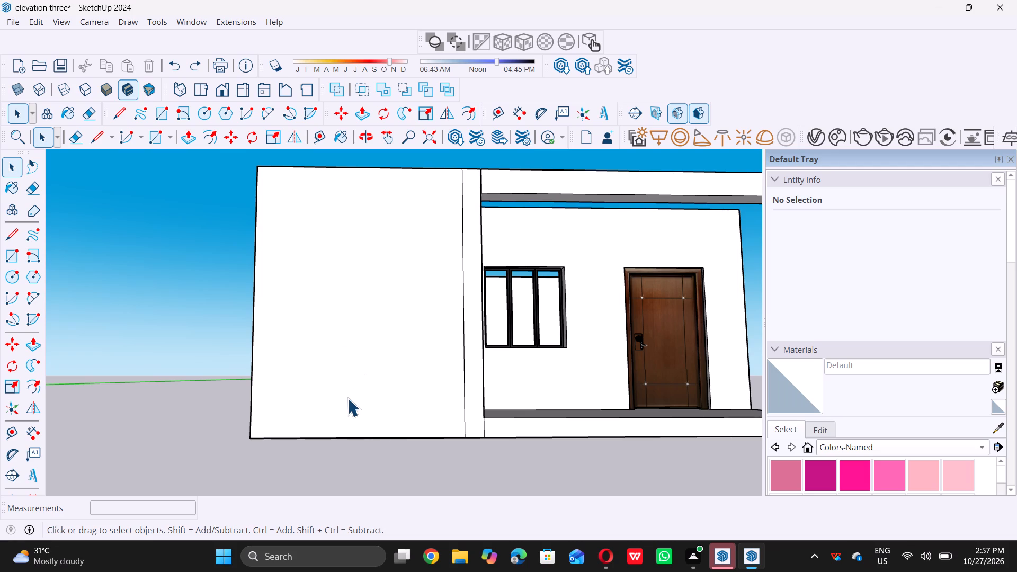
Draw a narrow upright rectangle about 4 7/16" wide by 7' 5/8" high from the bottom edge of the box's front face.
{"action": "key", "text": "r"}
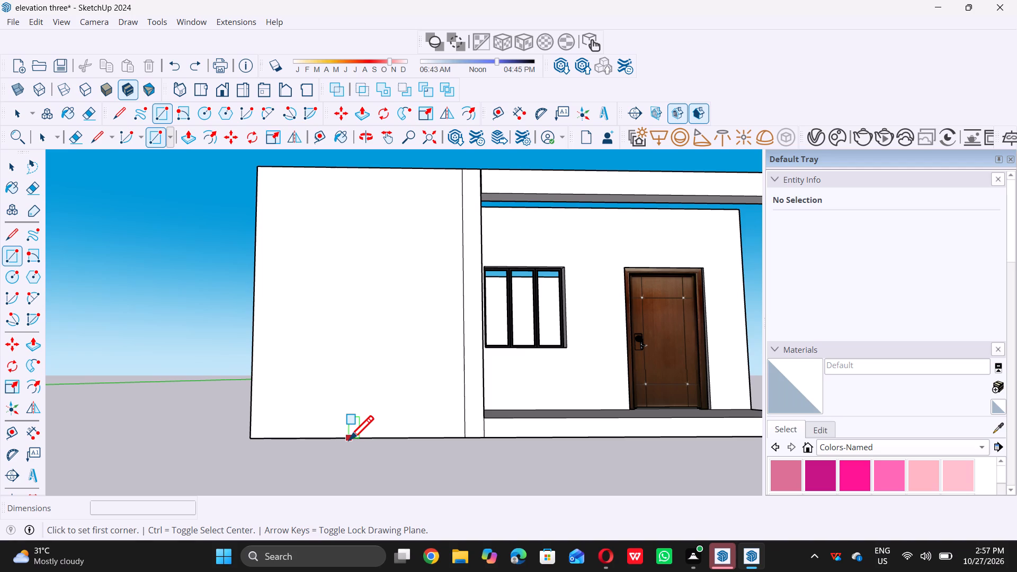
{"action": "double_click", "coordinate": [349, 439]}
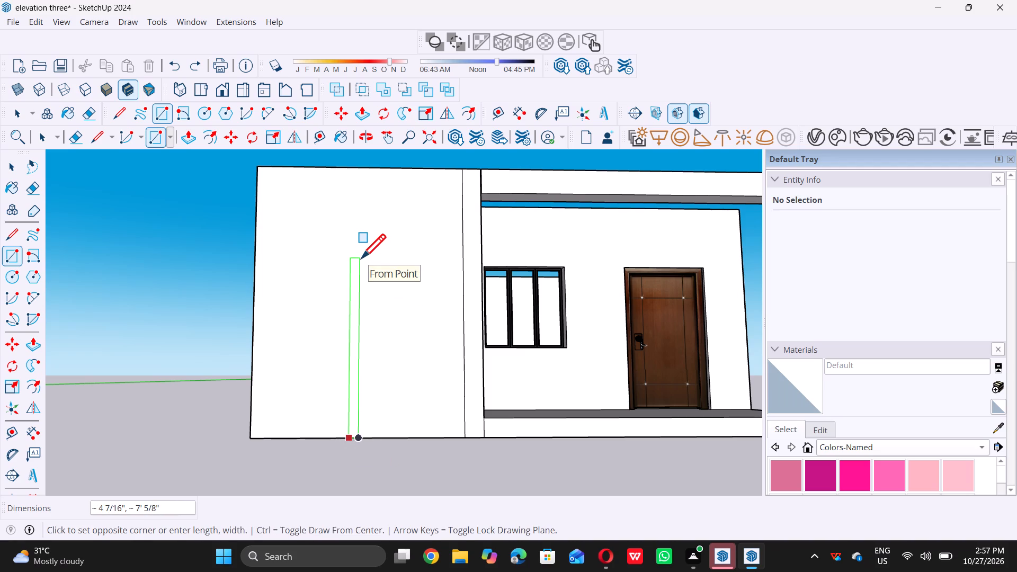
{"action": "left_click", "coordinate": [361, 258]}
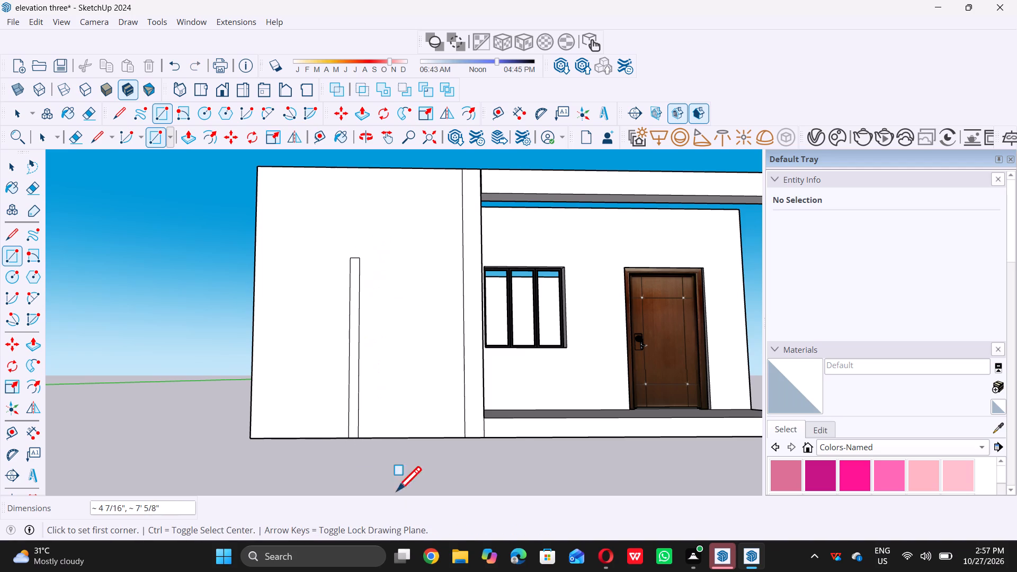
{"action": "key", "text": "space"}
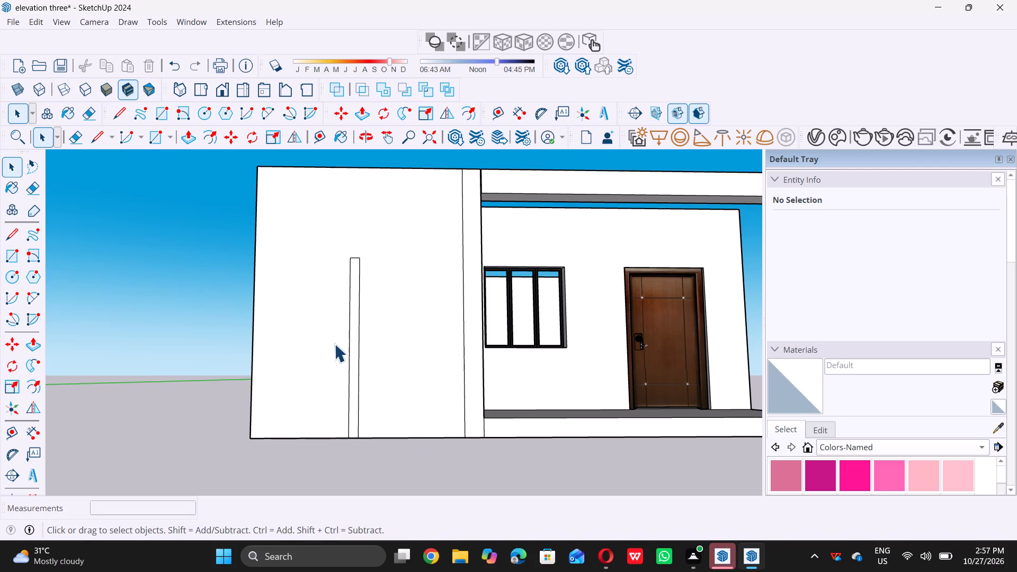
Select the whole narrow strip and copy it about 8 3/8" along the bottom edge toward the window.
{"action": "left_click_drag", "start_coordinate": [329, 251], "coordinate": [363, 292]}
{"action": "left_click_drag", "start_coordinate": [365, 297], "coordinate": [372, 310]}
{"action": "left_click_drag", "start_coordinate": [372, 312], "coordinate": [376, 426]}
{"action": "left_click_drag", "start_coordinate": [331, 241], "coordinate": [379, 452]}
{"action": "double_click", "coordinate": [379, 452]}
{"action": "left_click_drag", "start_coordinate": [324, 245], "coordinate": [387, 461]}
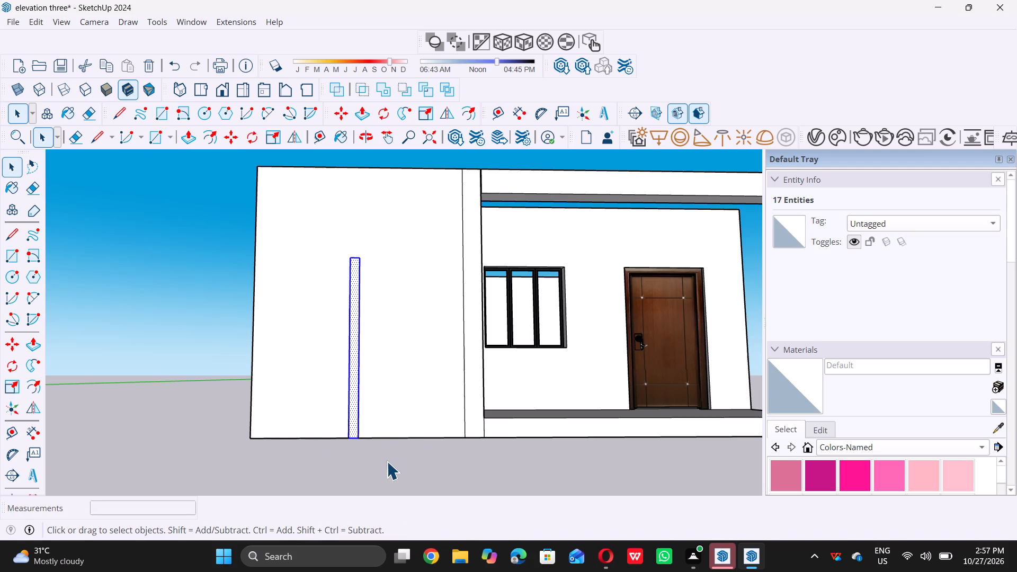
{"action": "key", "text": "m"}
{"action": "scroll", "coordinate": [349, 440], "scroll_direction": "up", "scroll_amount": 5}
{"action": "left_click", "coordinate": [348, 440]}
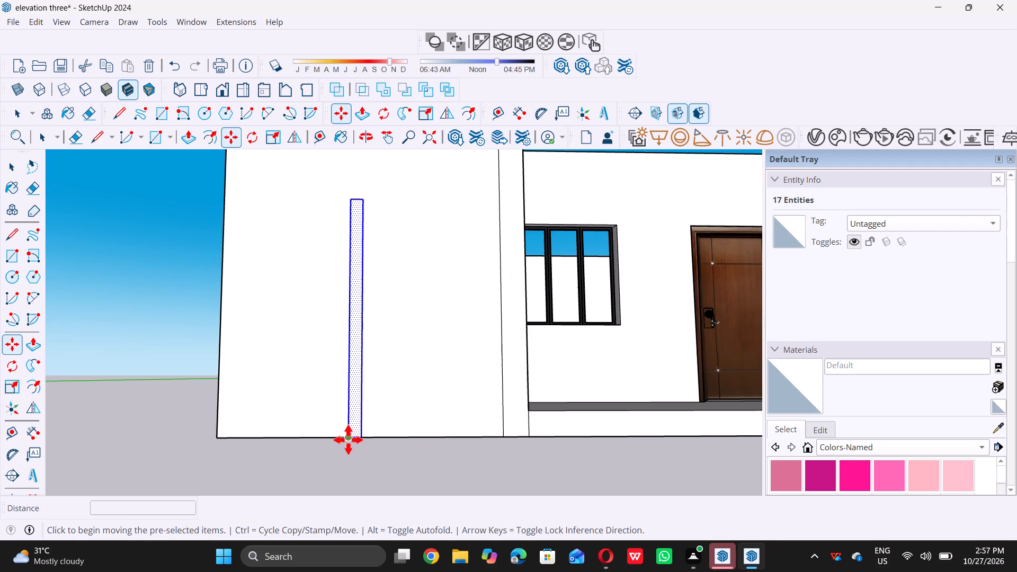
{"action": "left_click", "coordinate": [347, 439]}
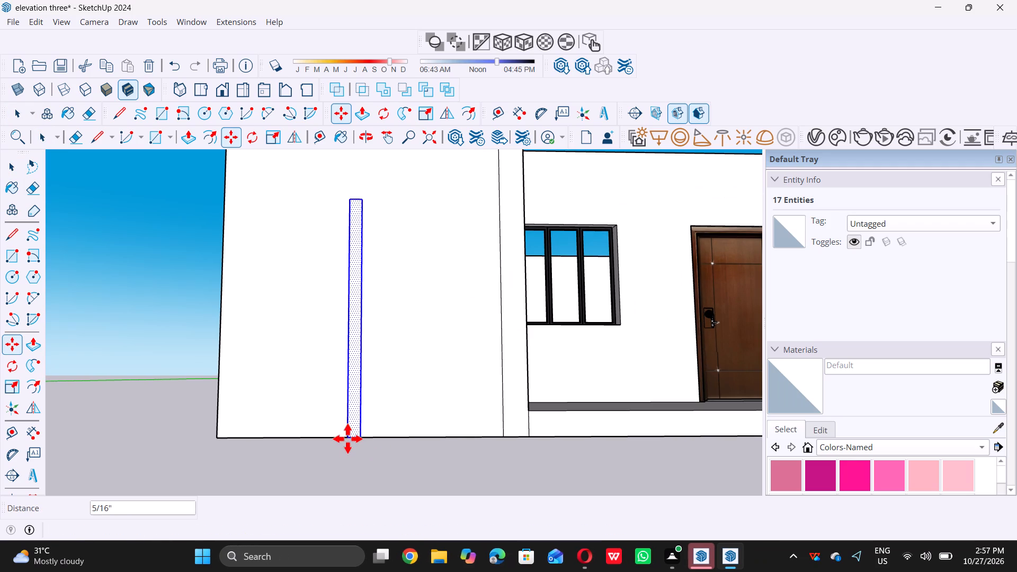
{"action": "scroll", "coordinate": [354, 437], "scroll_direction": "up", "scroll_amount": 5}
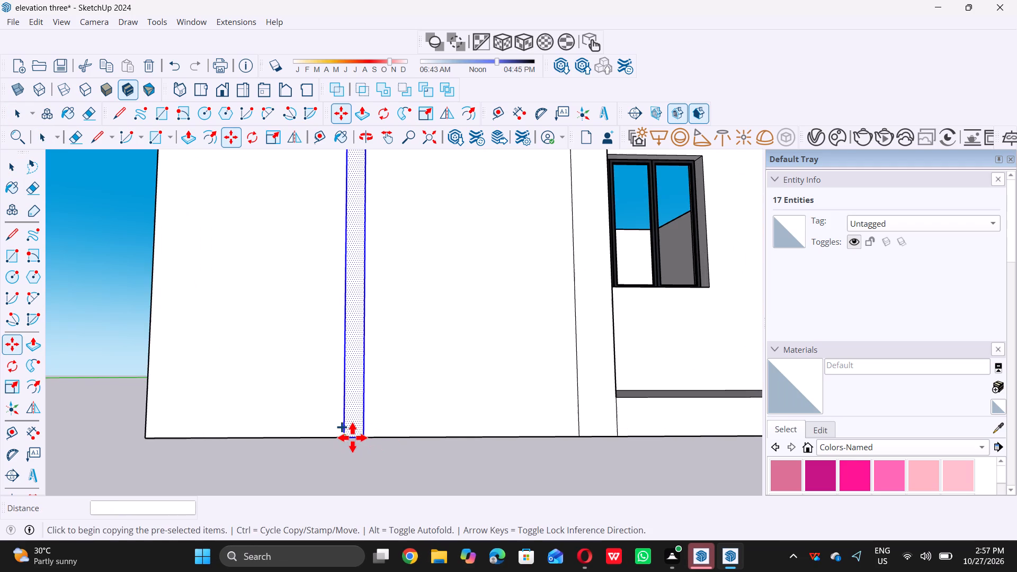
{"action": "left_click", "coordinate": [343, 435]}
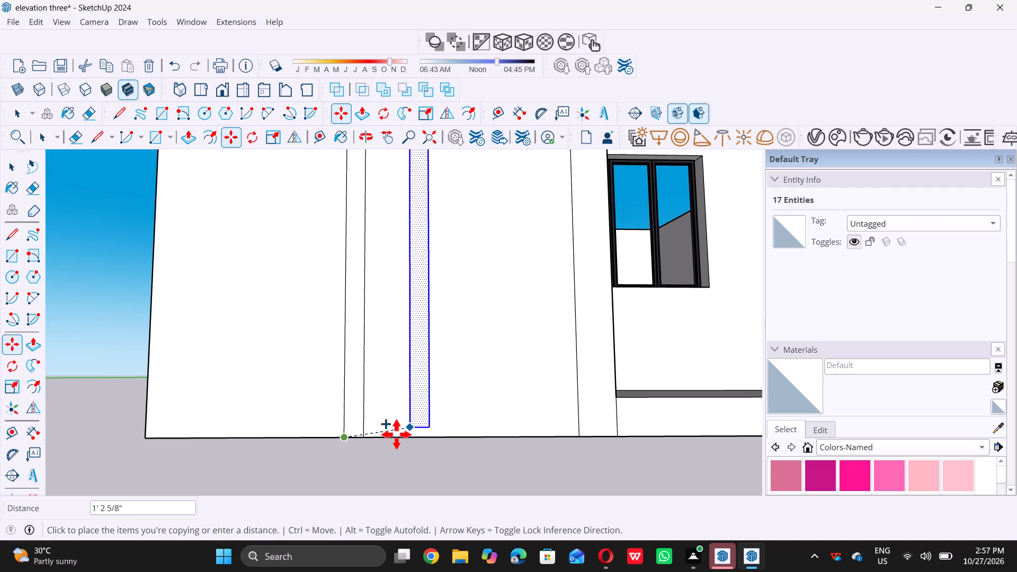
{"action": "scroll", "coordinate": [389, 438], "scroll_direction": "up", "scroll_amount": 9}
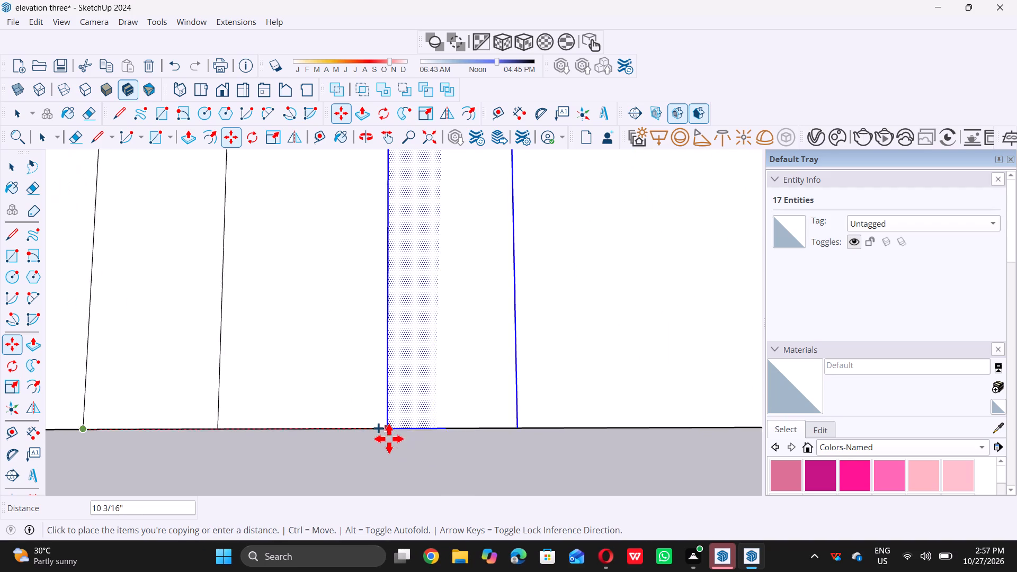
{"action": "scroll", "coordinate": [367, 435], "scroll_direction": "down", "scroll_amount": 8}
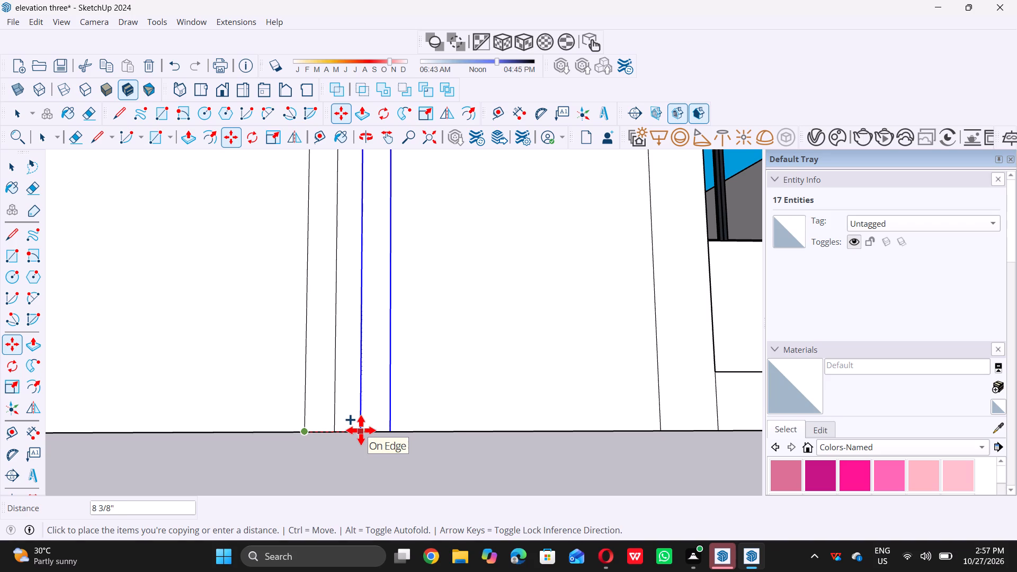
{"action": "left_click", "coordinate": [361, 430]}
Add two more copies of the strip toward the window, spaced about 8" and 7 5/8" along the bottom edge.
{"action": "left_click", "coordinate": [361, 430]}
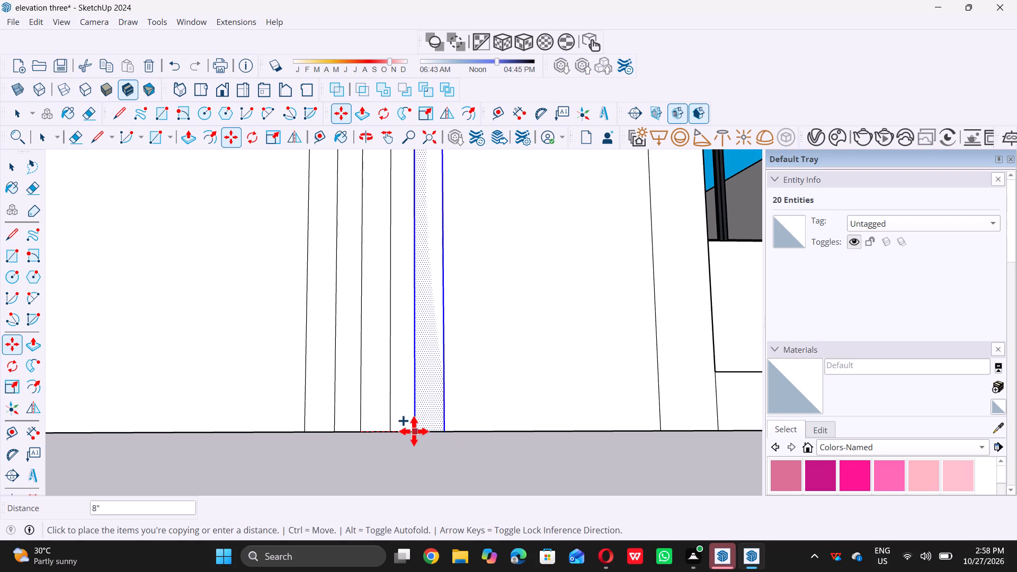
{"action": "left_click", "coordinate": [414, 431]}
{"action": "double_click", "coordinate": [413, 431]}
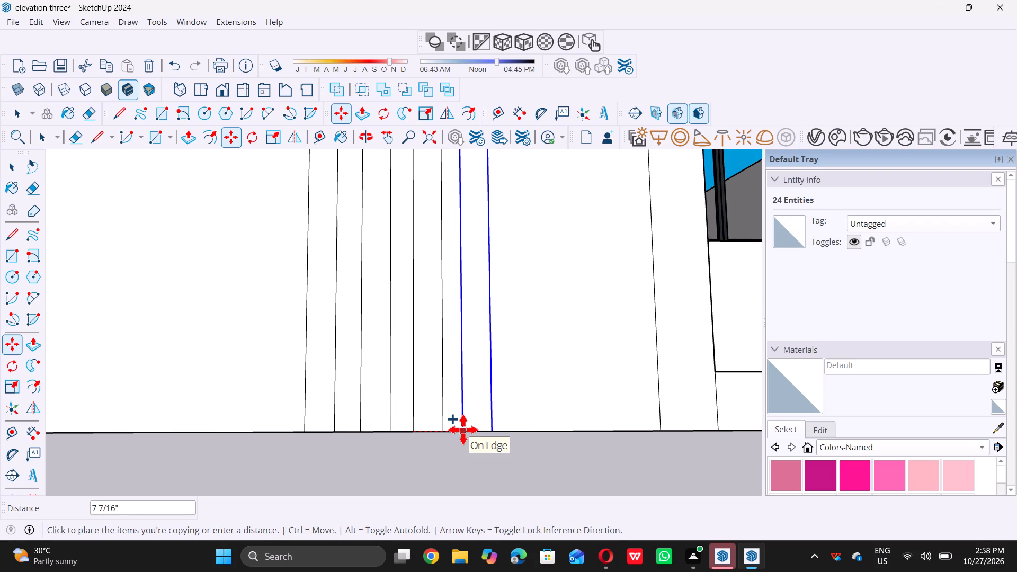
{"action": "double_click", "coordinate": [464, 430]}
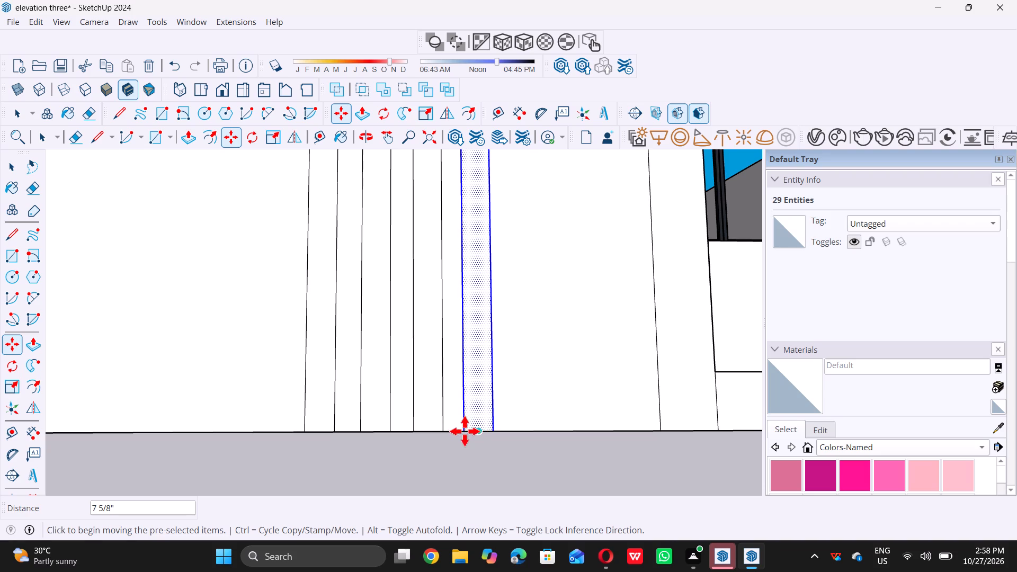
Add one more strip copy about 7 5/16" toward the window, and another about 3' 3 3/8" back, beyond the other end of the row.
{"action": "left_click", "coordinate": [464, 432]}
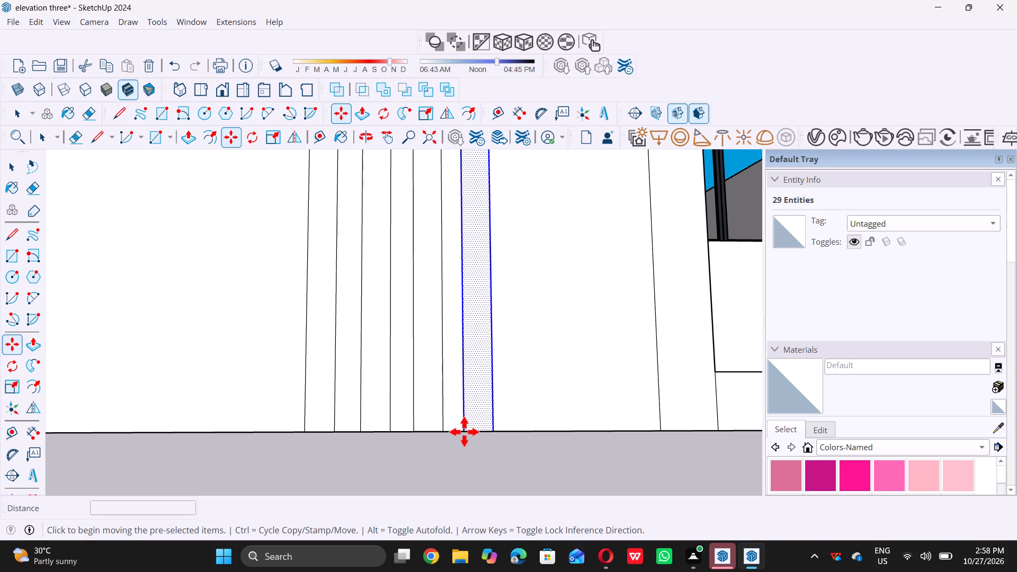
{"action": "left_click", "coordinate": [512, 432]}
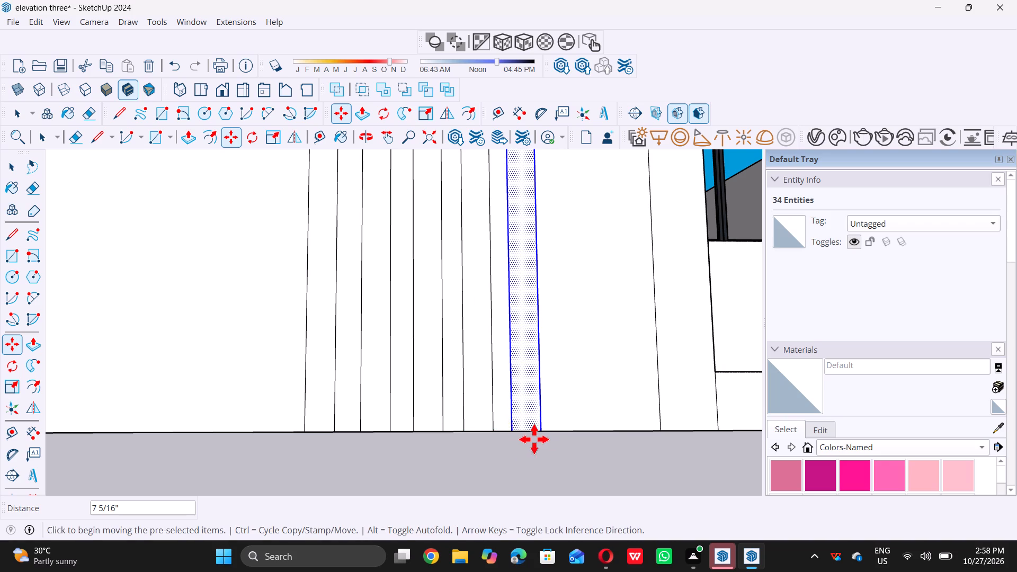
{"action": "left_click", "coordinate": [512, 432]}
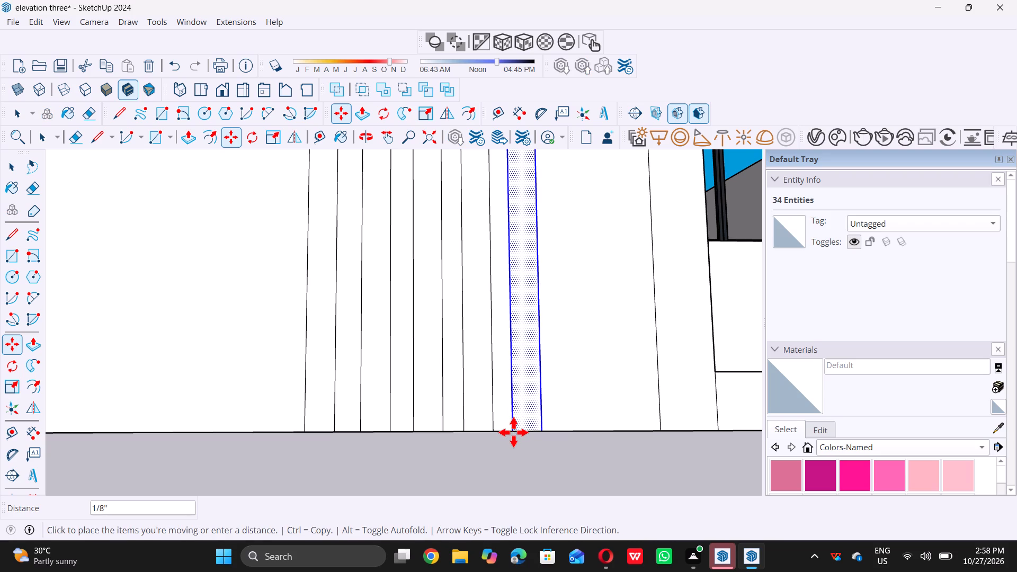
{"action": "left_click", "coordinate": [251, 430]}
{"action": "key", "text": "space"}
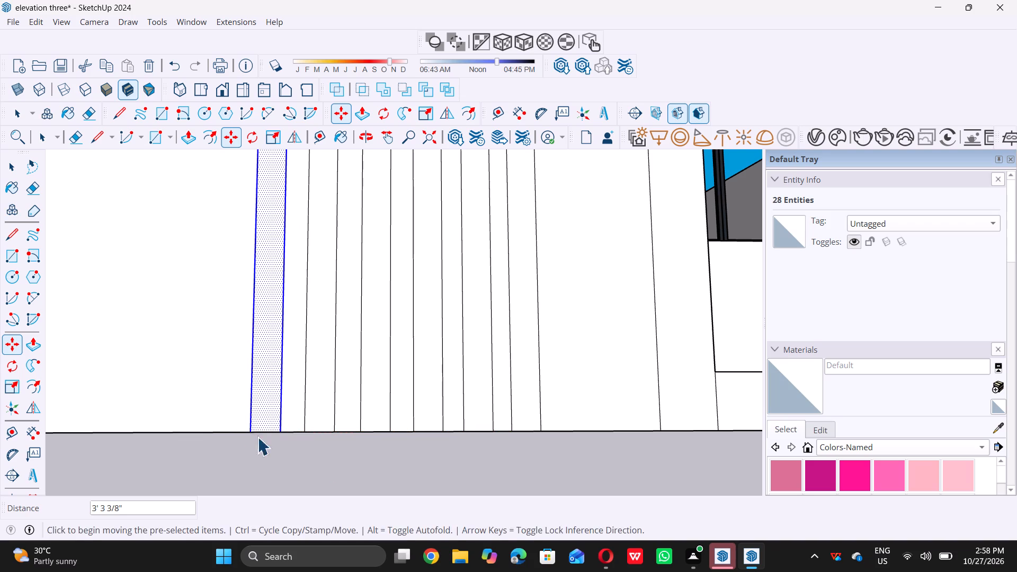
Examine the box's strips, side faces, back and underside from several angles to check what the strip copies did to the geometry.
{"action": "scroll", "coordinate": [340, 481], "scroll_direction": "down", "scroll_amount": 8}
{"action": "double_click", "coordinate": [147, 305]}
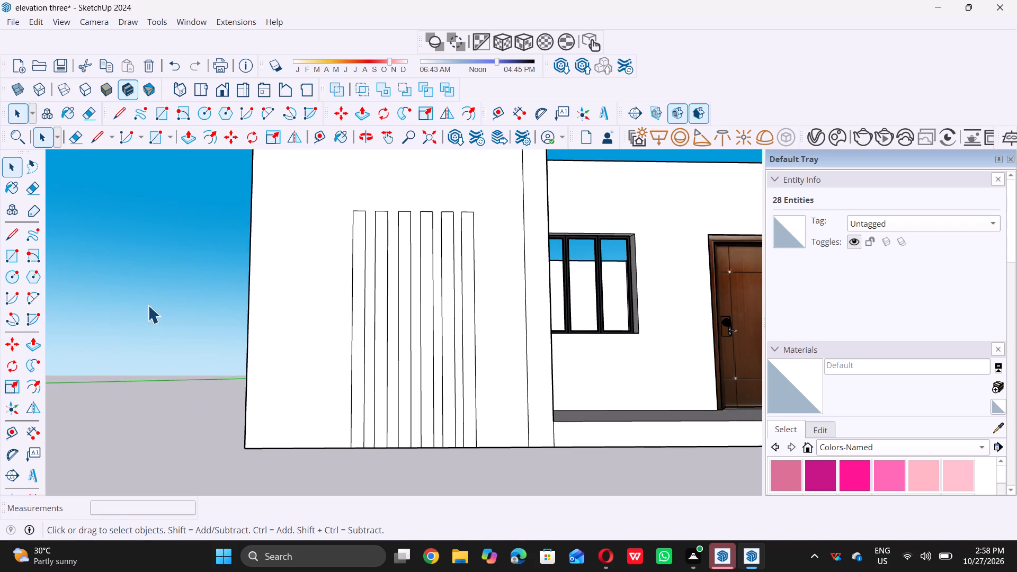
{"action": "scroll", "coordinate": [171, 299], "scroll_direction": "down", "scroll_amount": 6}
{"action": "middle_click_drag", "start_coordinate": [237, 314], "coordinate": [333, 354]}
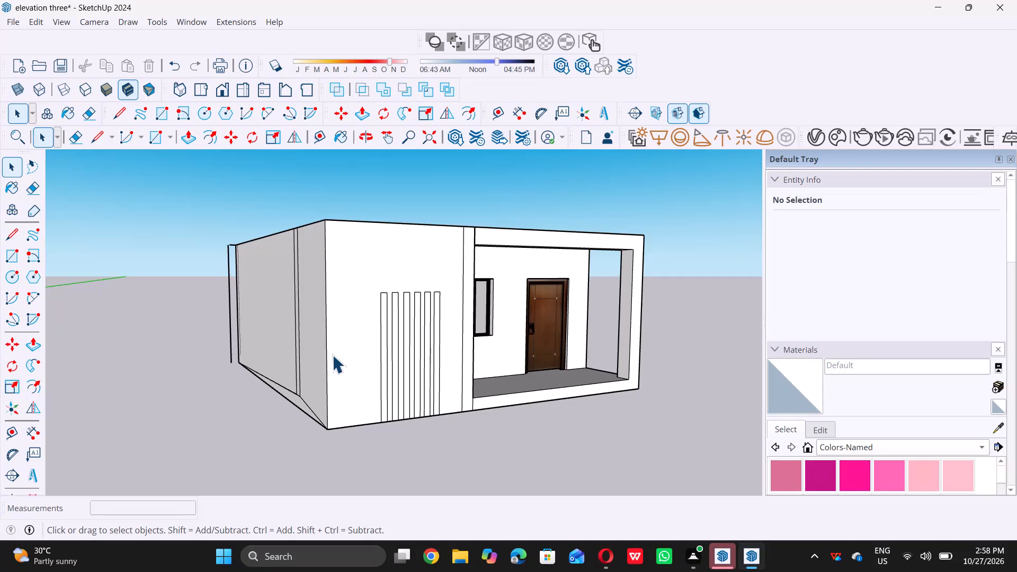
{"action": "scroll", "coordinate": [385, 352], "scroll_direction": "down", "scroll_amount": 3}
{"action": "middle_click_drag", "start_coordinate": [359, 378], "coordinate": [370, 391]}
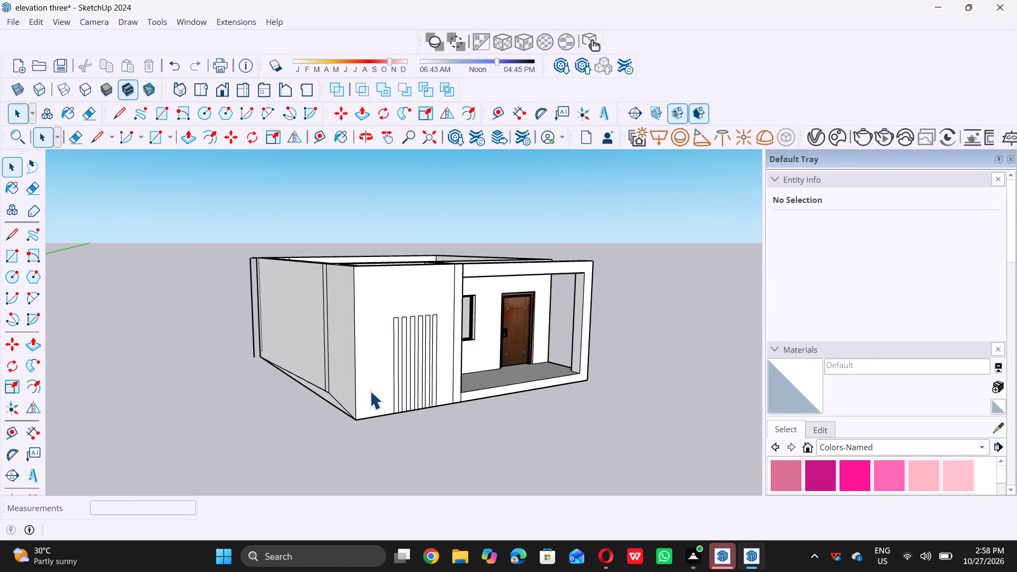
{"action": "scroll", "coordinate": [347, 418], "scroll_direction": "up", "scroll_amount": 8}
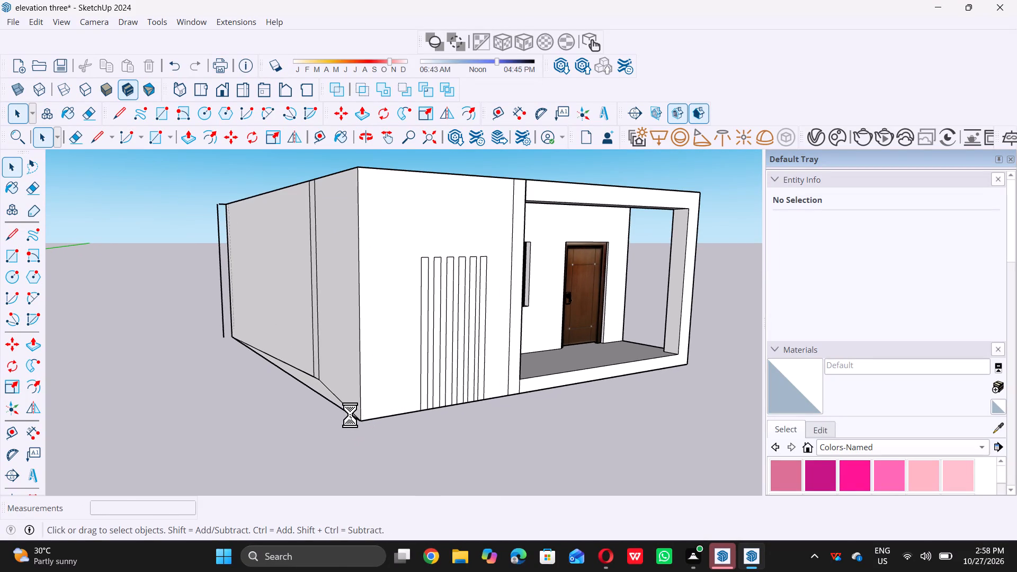
{"action": "middle_click_drag", "start_coordinate": [350, 412], "coordinate": [536, 327]}
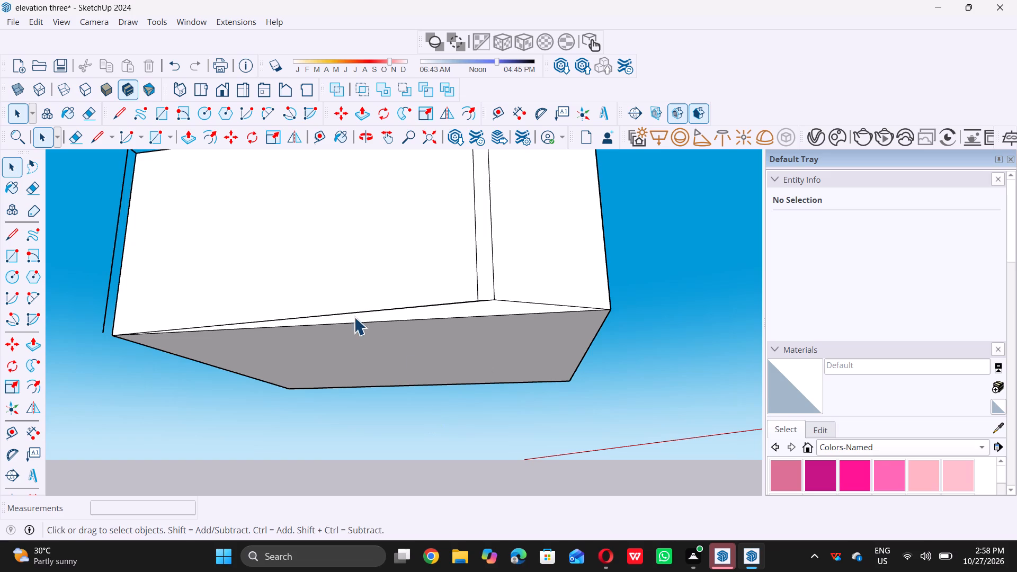
{"action": "middle_click_drag", "start_coordinate": [367, 301], "coordinate": [689, 324]}
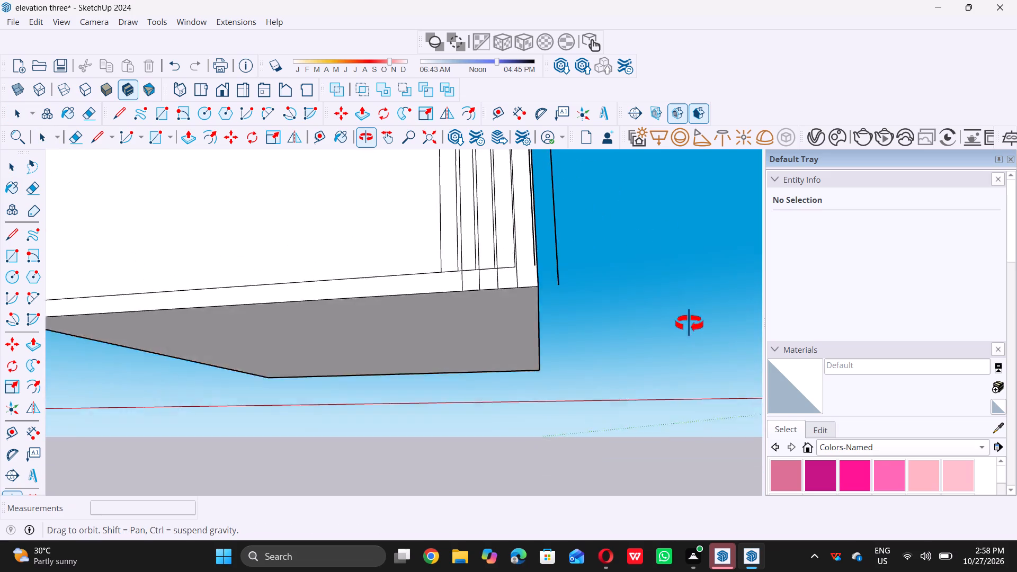
{"action": "middle_click_drag", "start_coordinate": [689, 324], "coordinate": [689, 446]}
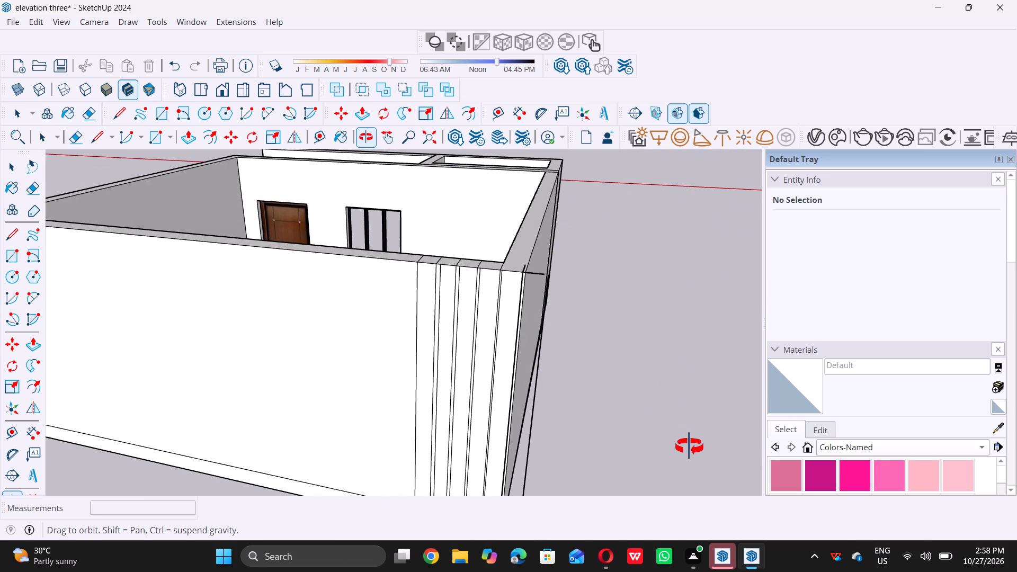
{"action": "middle_click_drag", "start_coordinate": [689, 446], "coordinate": [586, 423]}
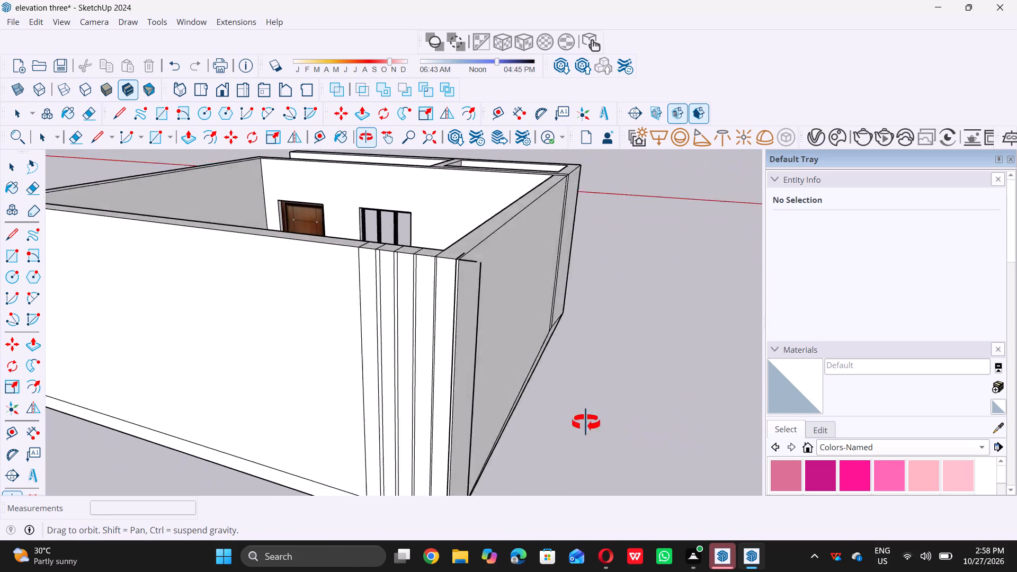
{"action": "middle_click_drag", "start_coordinate": [586, 423], "coordinate": [425, 453]}
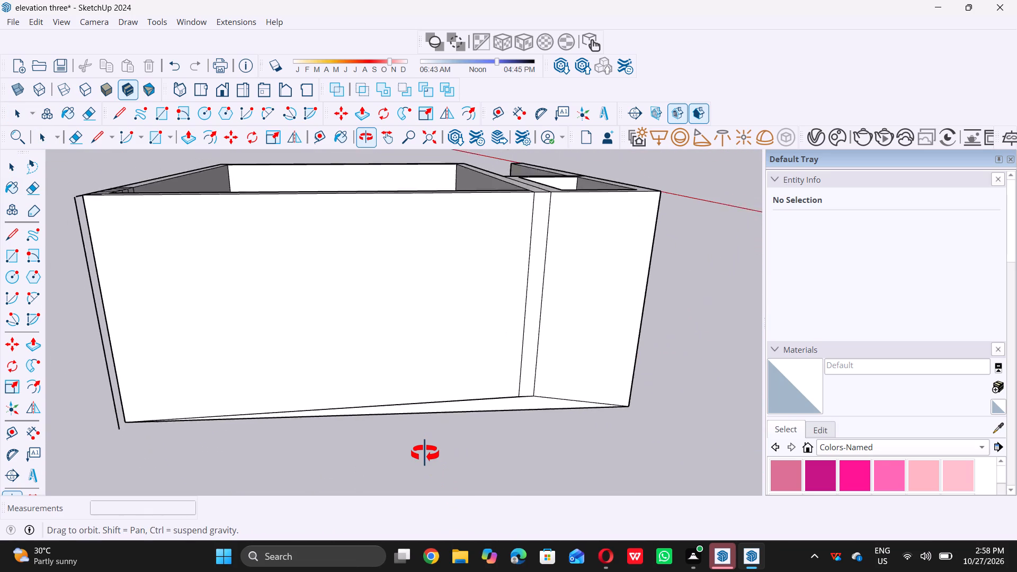
{"action": "middle_click_drag", "start_coordinate": [425, 453], "coordinate": [171, 433]}
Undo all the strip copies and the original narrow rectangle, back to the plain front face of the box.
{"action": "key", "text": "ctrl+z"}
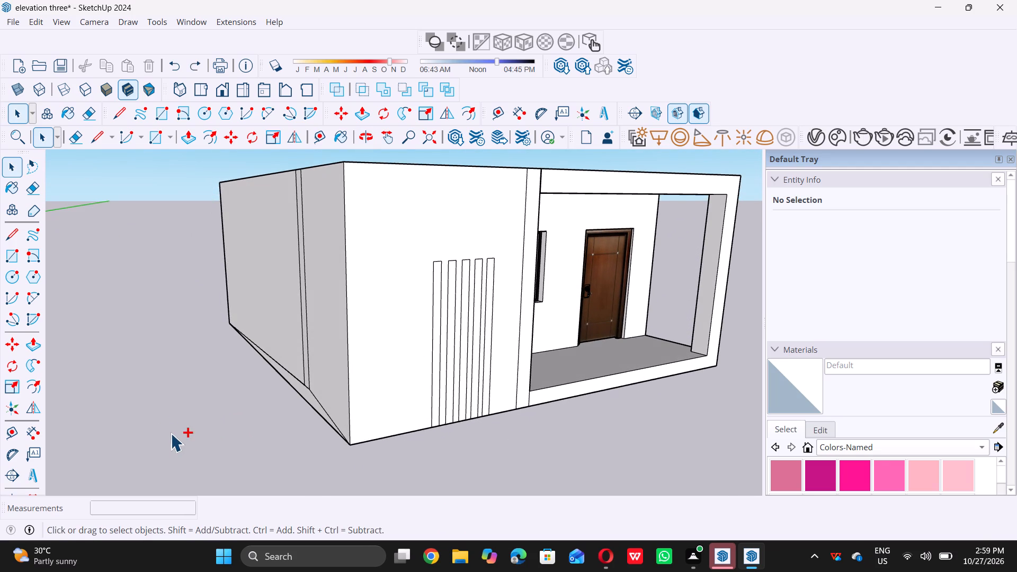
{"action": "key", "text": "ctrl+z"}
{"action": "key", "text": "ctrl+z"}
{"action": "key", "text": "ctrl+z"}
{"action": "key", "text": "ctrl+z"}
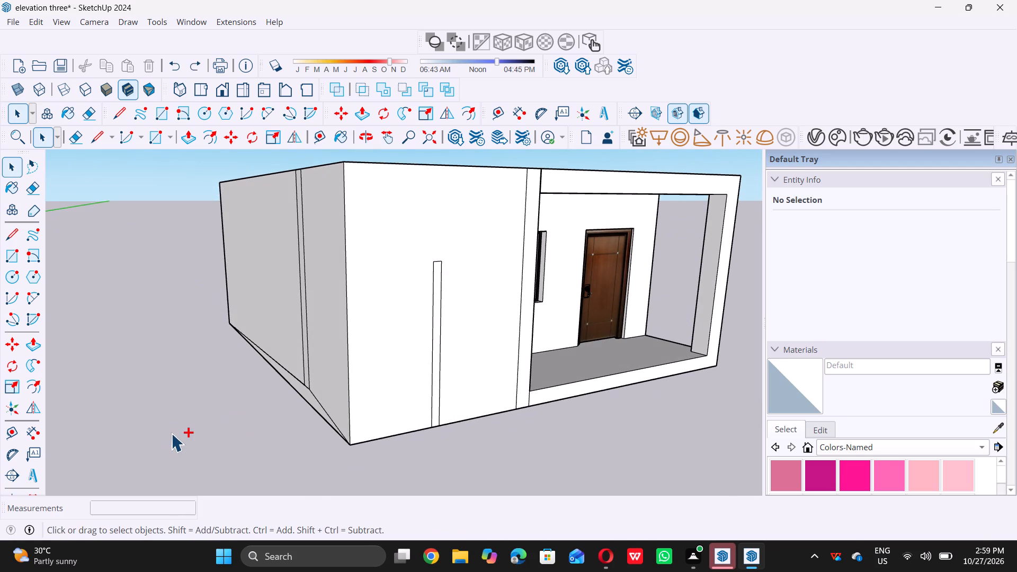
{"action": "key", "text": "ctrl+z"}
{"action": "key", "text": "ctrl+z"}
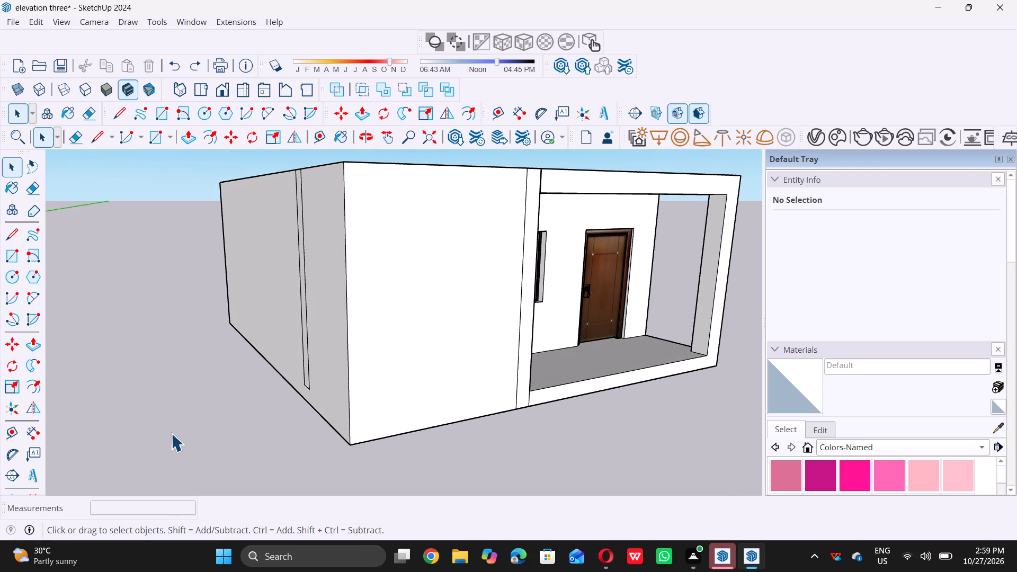
Draw a narrow upright rectangle about 4 1/4" wide by 7' 5 1/4" high from the bottom edge of the box's front face.
{"action": "scroll", "coordinate": [124, 332], "scroll_direction": "down", "scroll_amount": 4}
{"action": "middle_click_drag", "start_coordinate": [311, 385], "coordinate": [257, 354]}
{"action": "middle_click_drag", "start_coordinate": [327, 344], "coordinate": [375, 338]}
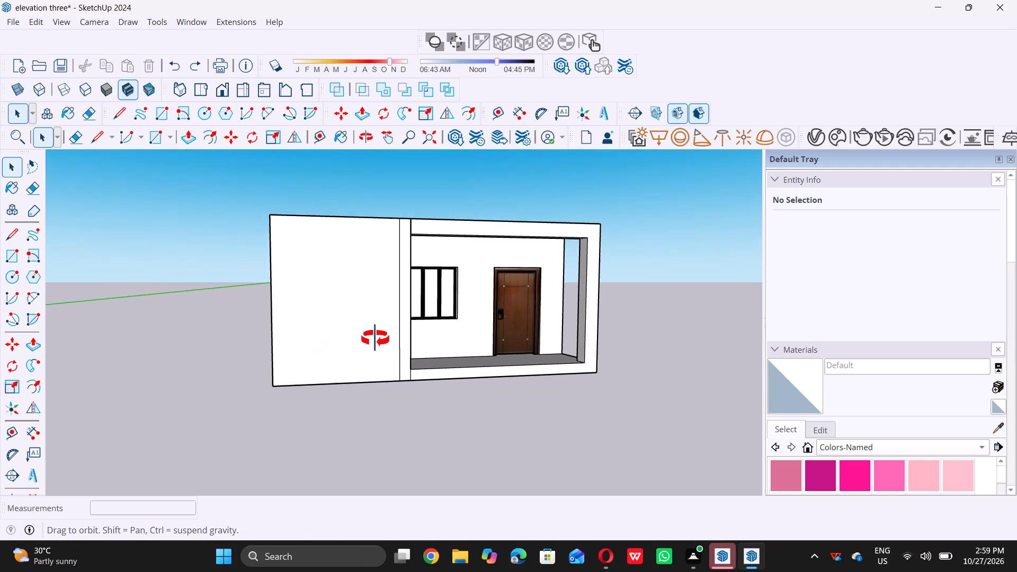
{"action": "middle_click_drag", "start_coordinate": [375, 338], "coordinate": [377, 338]}
{"action": "scroll", "coordinate": [363, 339], "scroll_direction": "up", "scroll_amount": 4}
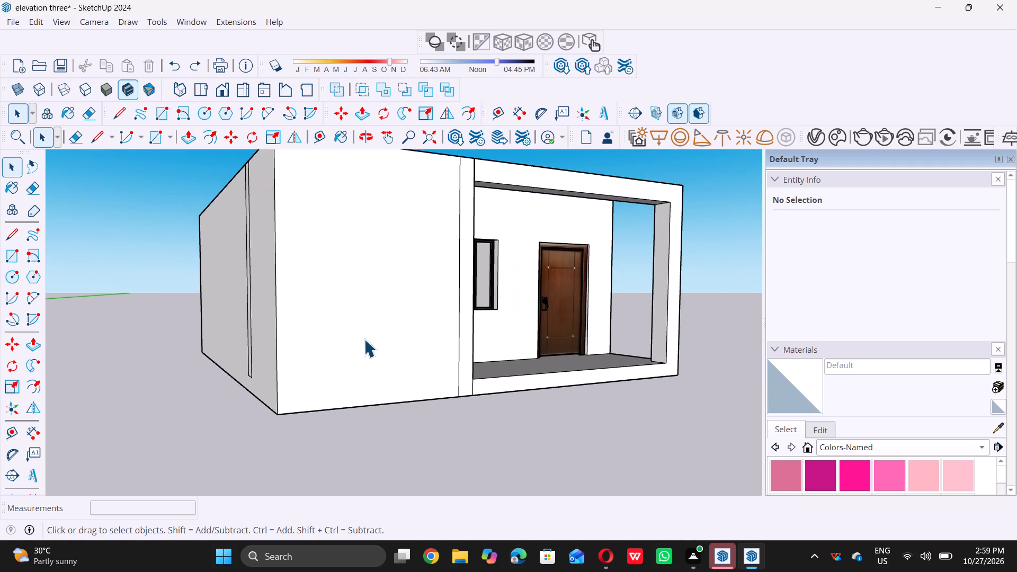
{"action": "key", "text": "r"}
{"action": "left_click", "coordinate": [365, 405]}
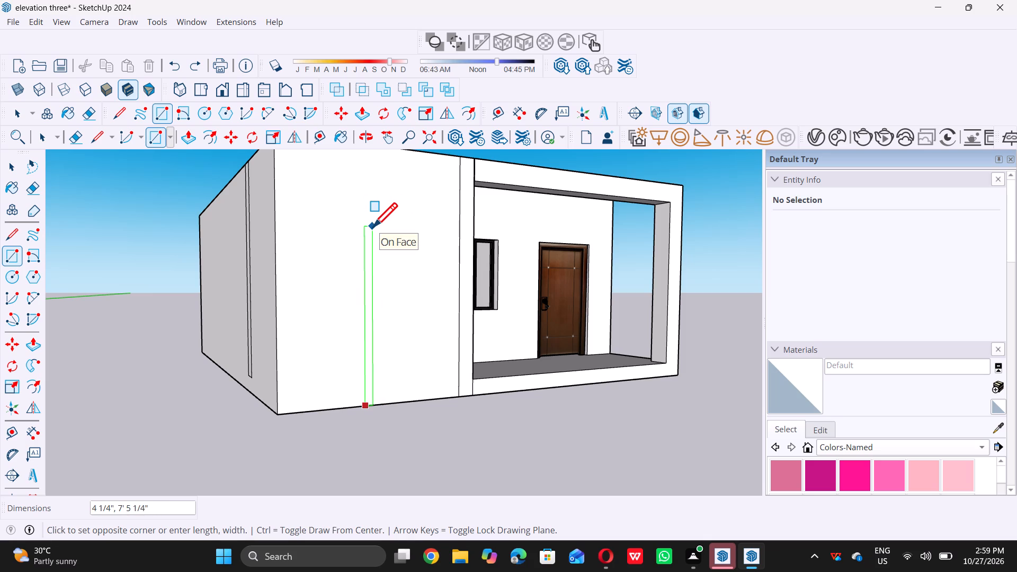
{"action": "double_click", "coordinate": [373, 227]}
{"action": "key", "text": "space"}
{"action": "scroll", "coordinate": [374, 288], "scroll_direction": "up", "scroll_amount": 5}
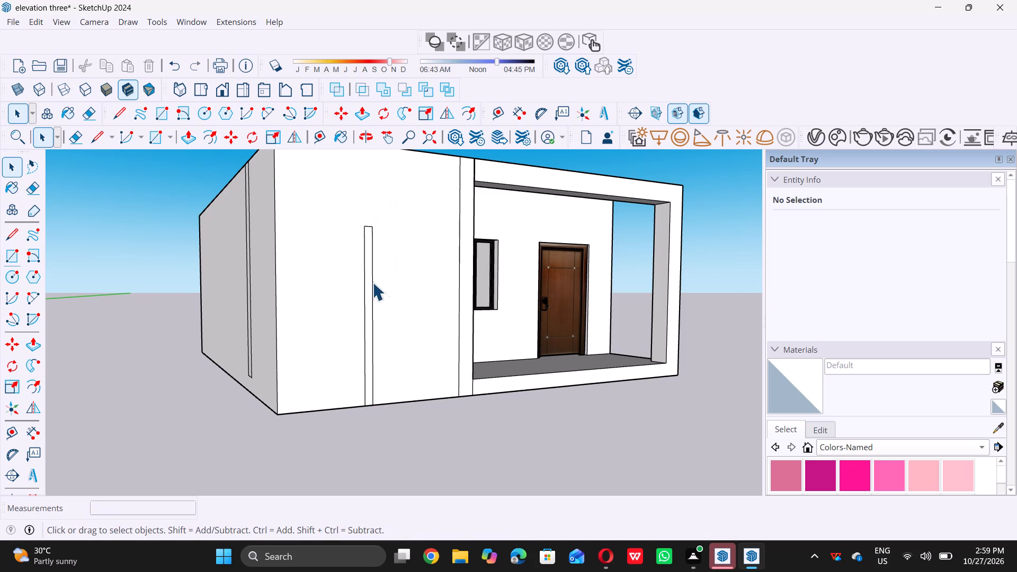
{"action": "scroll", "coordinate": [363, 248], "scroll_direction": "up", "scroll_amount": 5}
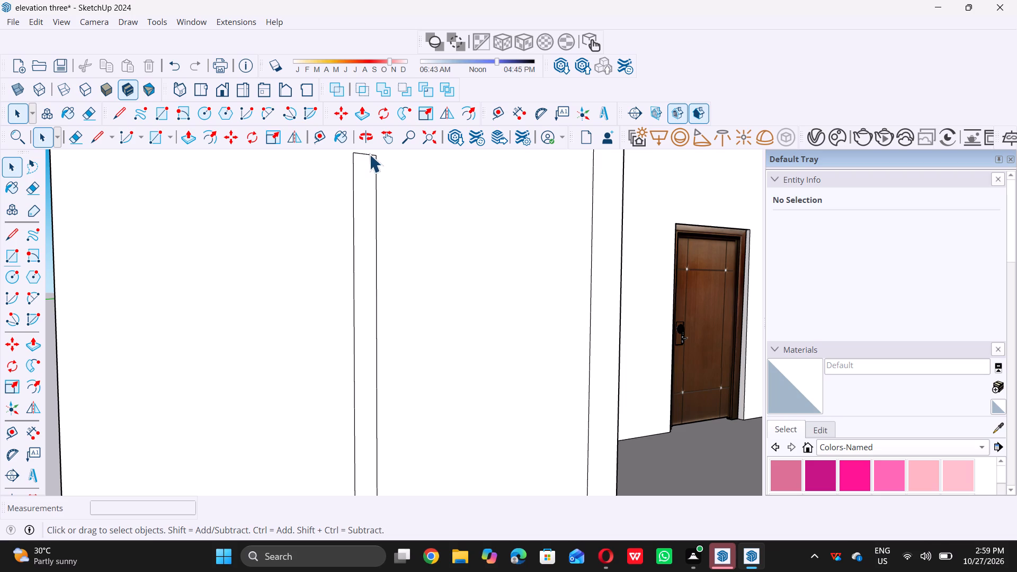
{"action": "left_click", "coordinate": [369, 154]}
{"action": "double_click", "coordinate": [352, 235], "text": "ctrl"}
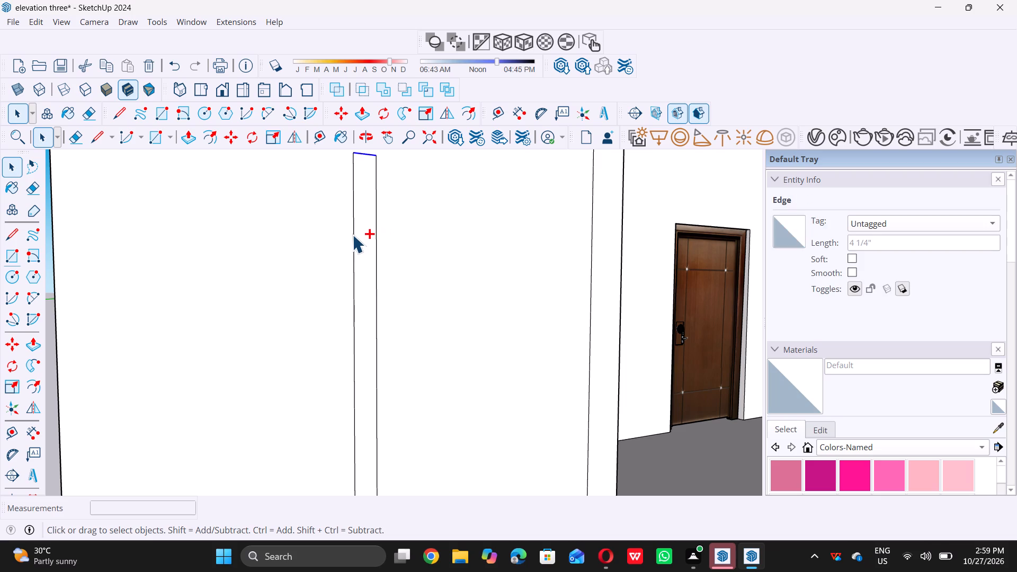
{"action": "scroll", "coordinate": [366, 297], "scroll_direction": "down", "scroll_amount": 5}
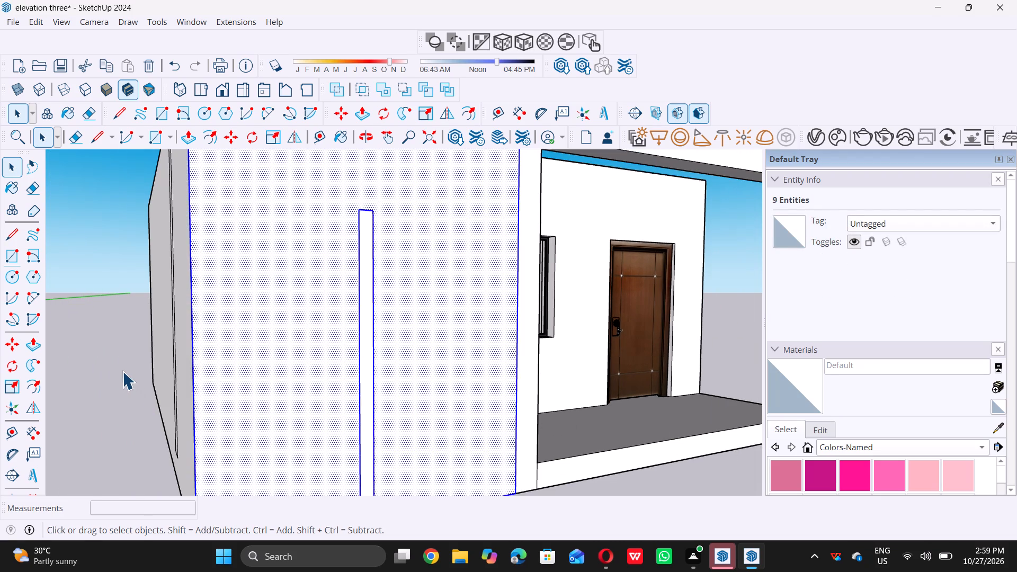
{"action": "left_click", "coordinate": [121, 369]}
Select only the strip's top and two side edges and copy them about 8 15/16" along the bottom edge toward the window.
{"action": "scroll", "coordinate": [352, 264], "scroll_direction": "up", "scroll_amount": 5}
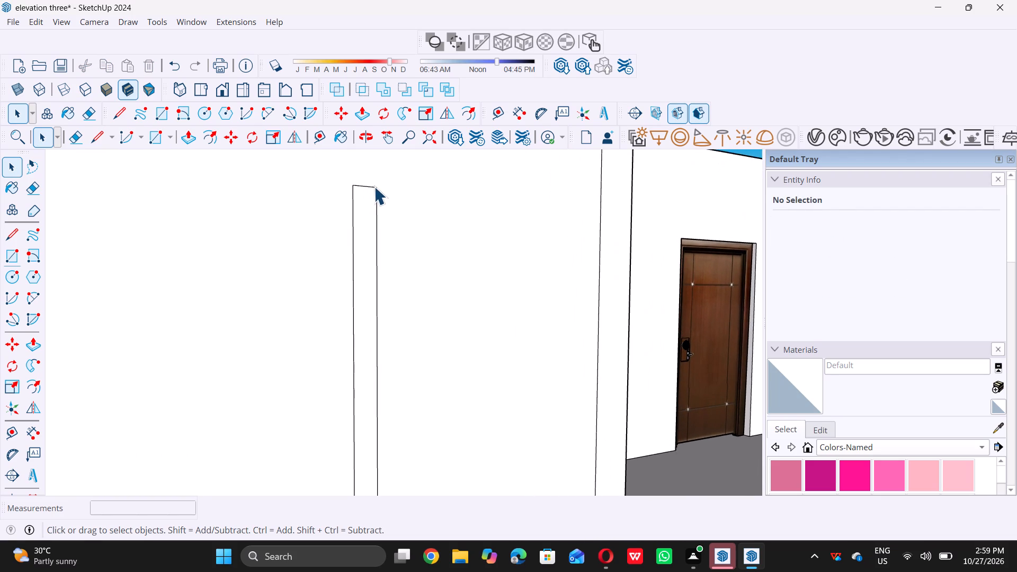
{"action": "left_click", "coordinate": [374, 186]}
{"action": "left_click", "coordinate": [376, 211], "text": "ctrl"}
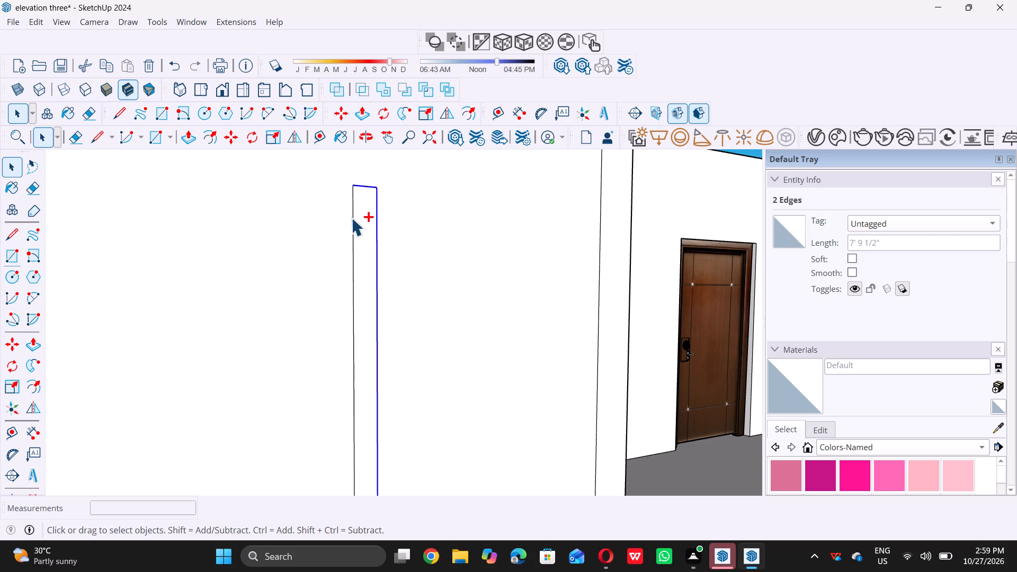
{"action": "left_click", "coordinate": [352, 219], "text": "ctrl"}
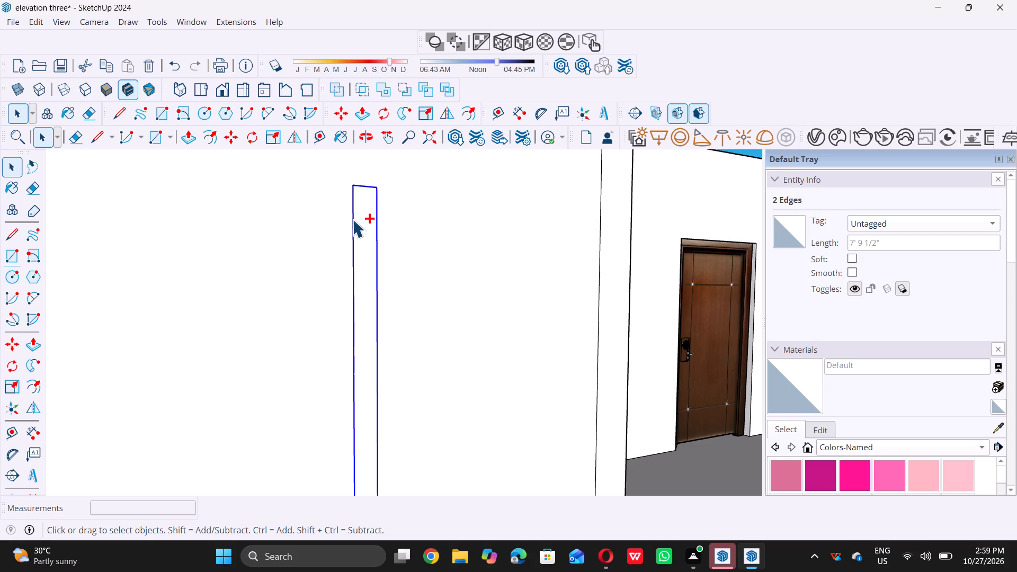
{"action": "scroll", "coordinate": [354, 220], "scroll_direction": "down", "scroll_amount": 15}
{"action": "scroll", "coordinate": [369, 271], "scroll_direction": "down", "scroll_amount": 1}
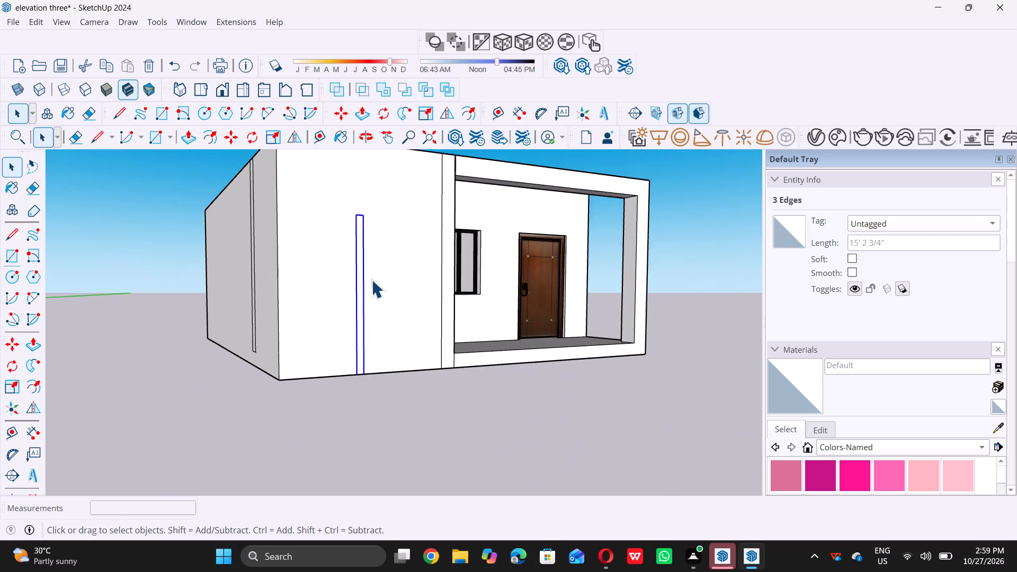
{"action": "scroll", "coordinate": [371, 280], "scroll_direction": "down", "scroll_amount": 1}
{"action": "scroll", "coordinate": [345, 390], "scroll_direction": "up", "scroll_amount": 10}
{"action": "key", "text": "m"}
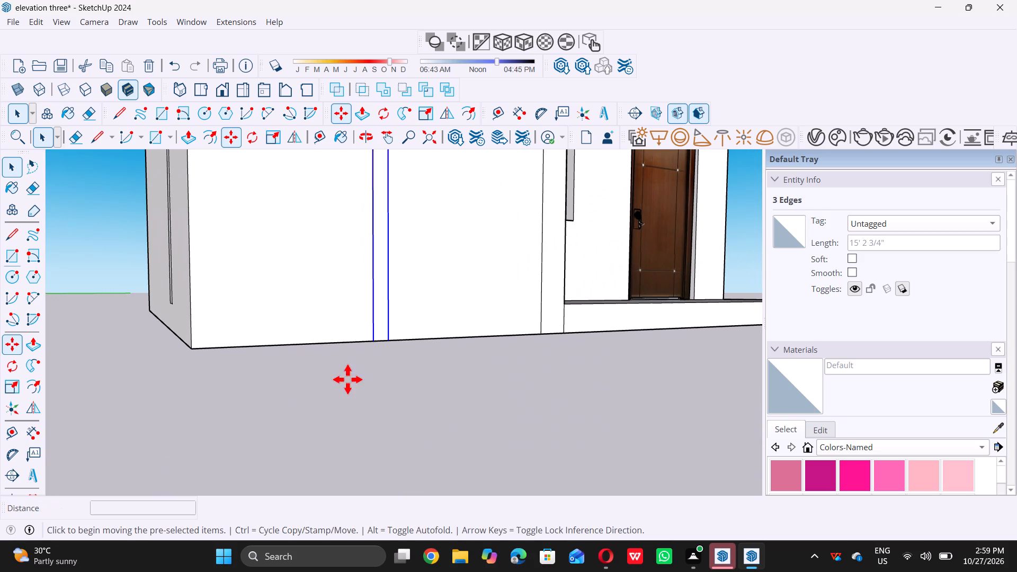
{"action": "left_click", "coordinate": [372, 339]}
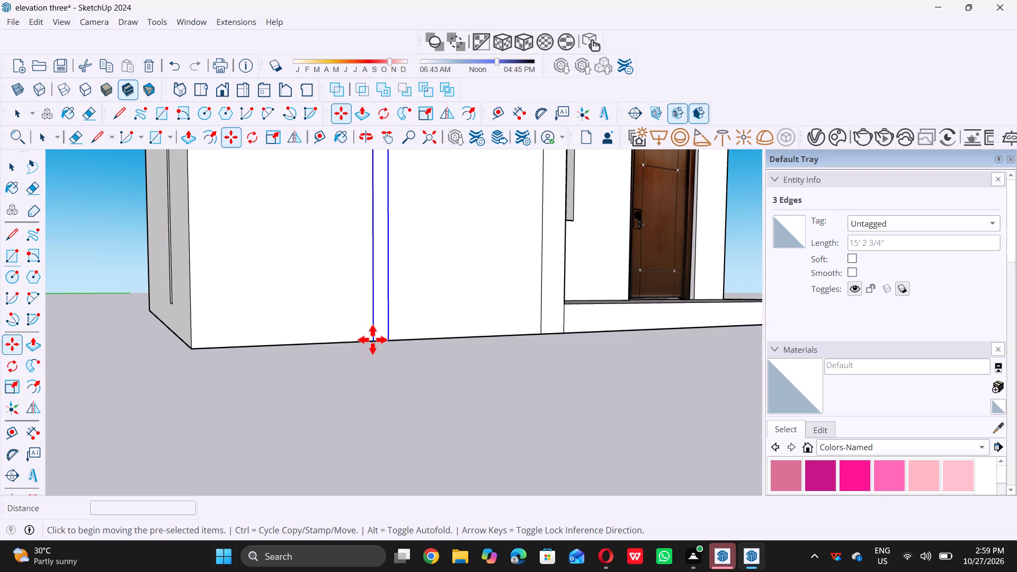
{"action": "scroll", "coordinate": [402, 340], "scroll_direction": "up", "scroll_amount": 4}
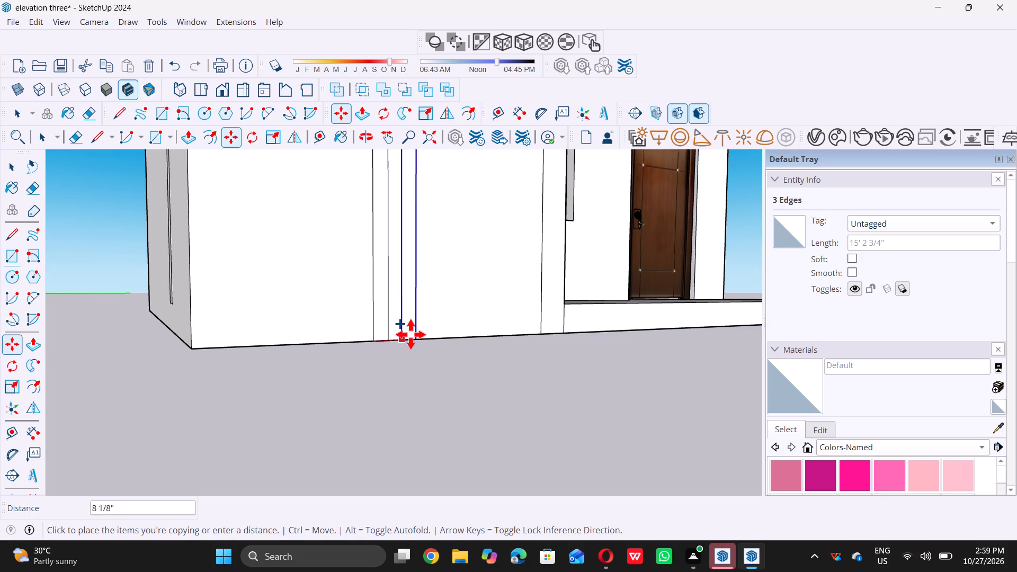
{"action": "scroll", "coordinate": [411, 334], "scroll_direction": "up", "scroll_amount": 4}
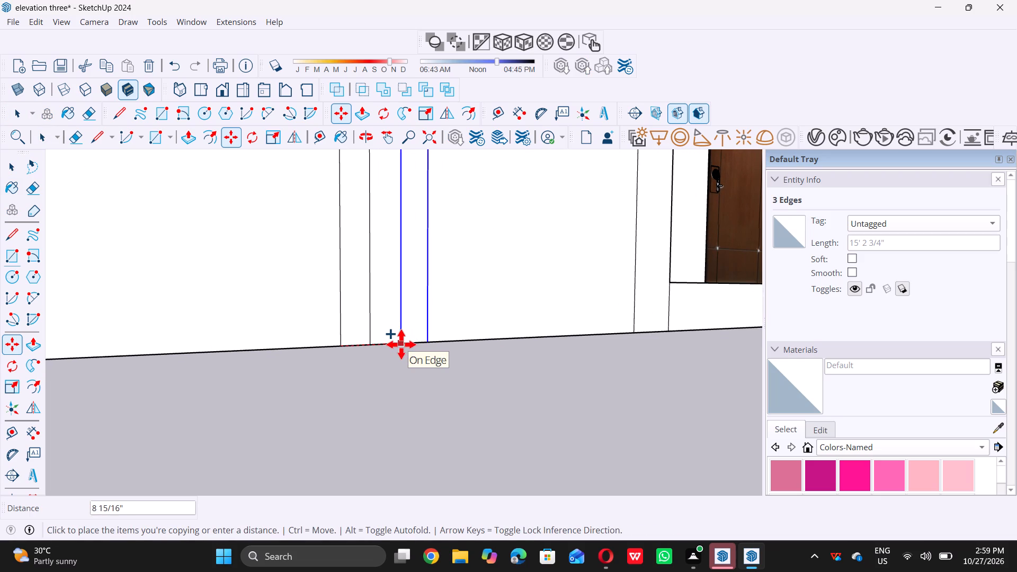
{"action": "left_click", "coordinate": [401, 344]}
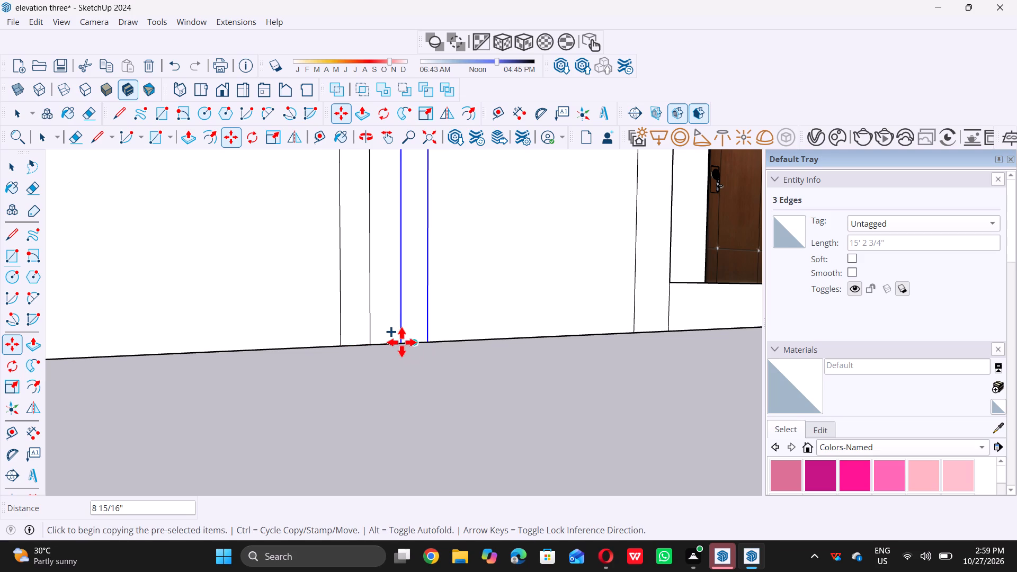
Add another copy of the strip outline about 8 3/8" further along the bottom edge toward the window.
{"action": "left_click", "coordinate": [401, 342]}
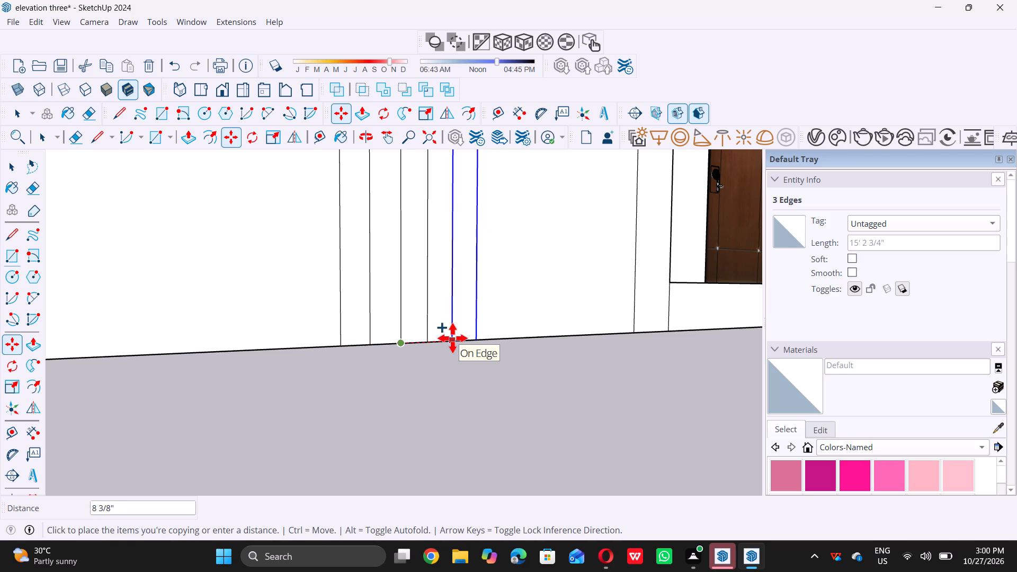
{"action": "left_click", "coordinate": [451, 339]}
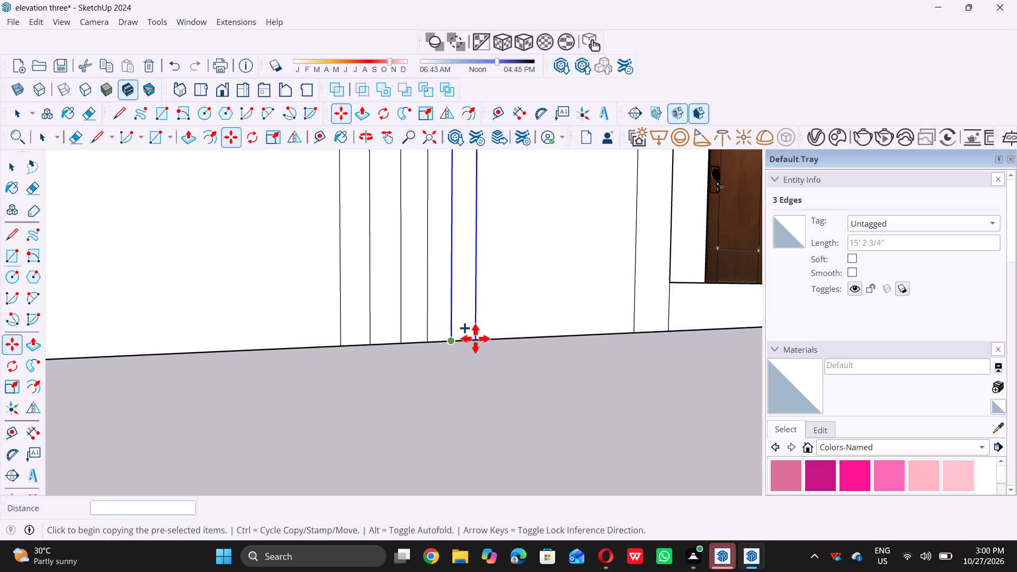
Add two more copies of the strip outline along the bottom edge toward the window, offset about 8" and 8 1/16".
{"action": "double_click", "coordinate": [449, 343]}
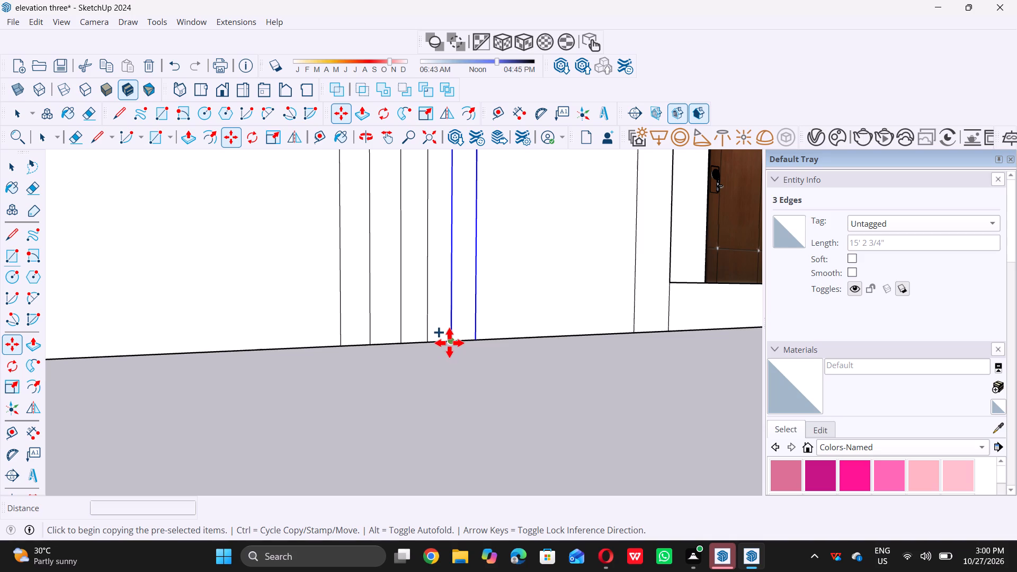
{"action": "left_click", "coordinate": [496, 337]}
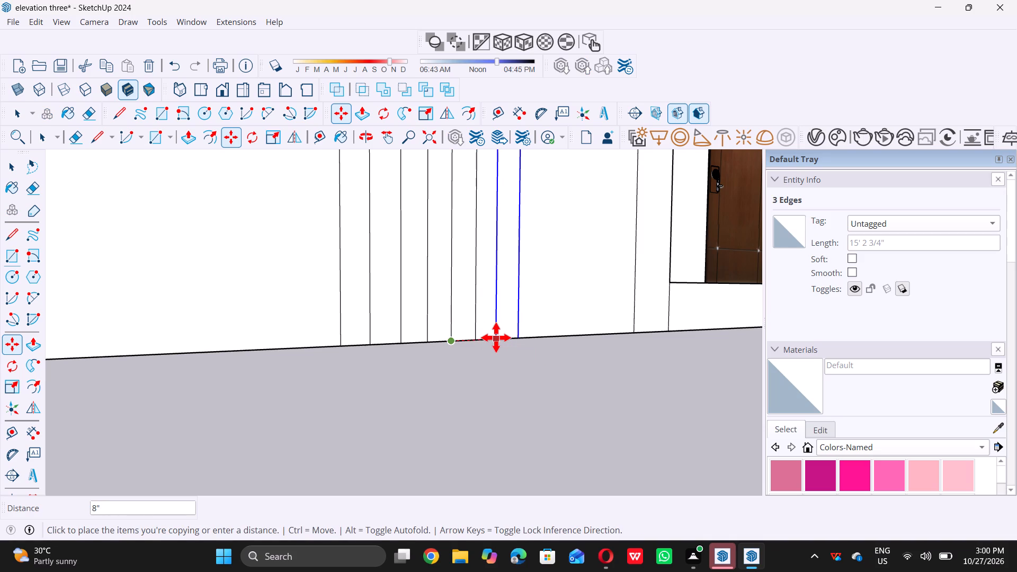
{"action": "left_click", "coordinate": [495, 337]}
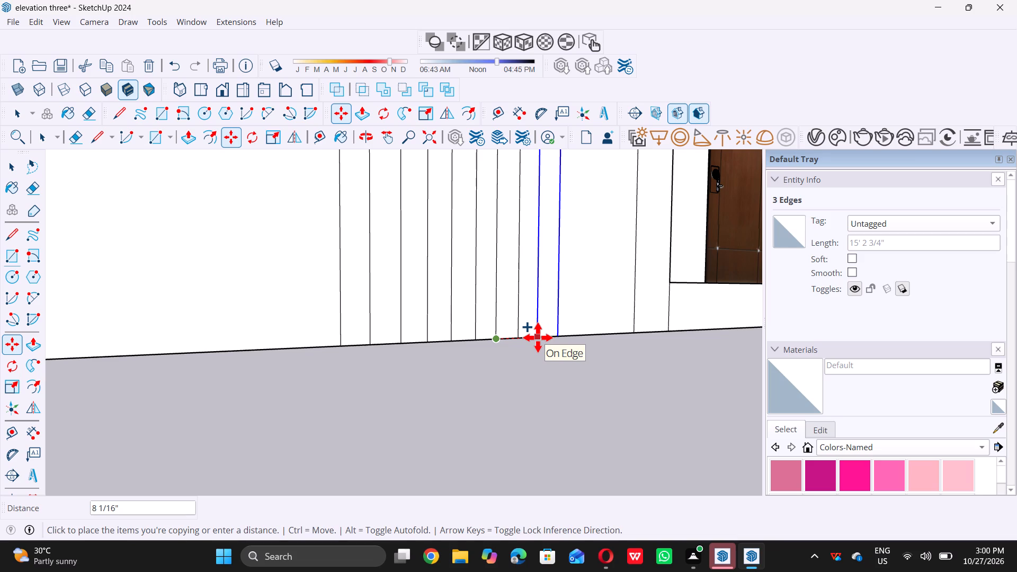
{"action": "left_click", "coordinate": [538, 337]}
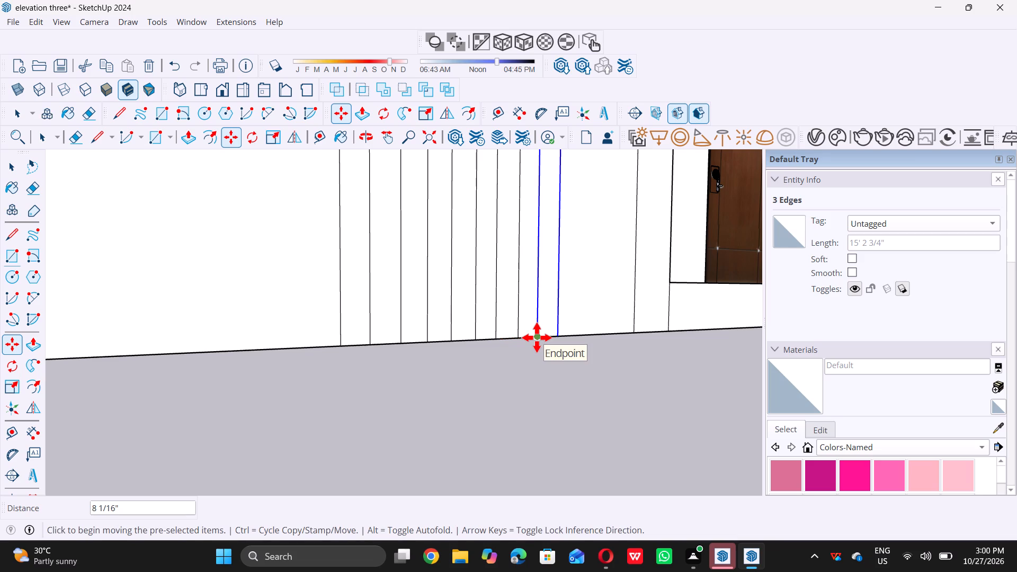
Shift the newest strip copy about 7/16" further along the bottom edge toward the window, and clear the selection.
{"action": "left_click", "coordinate": [537, 337]}
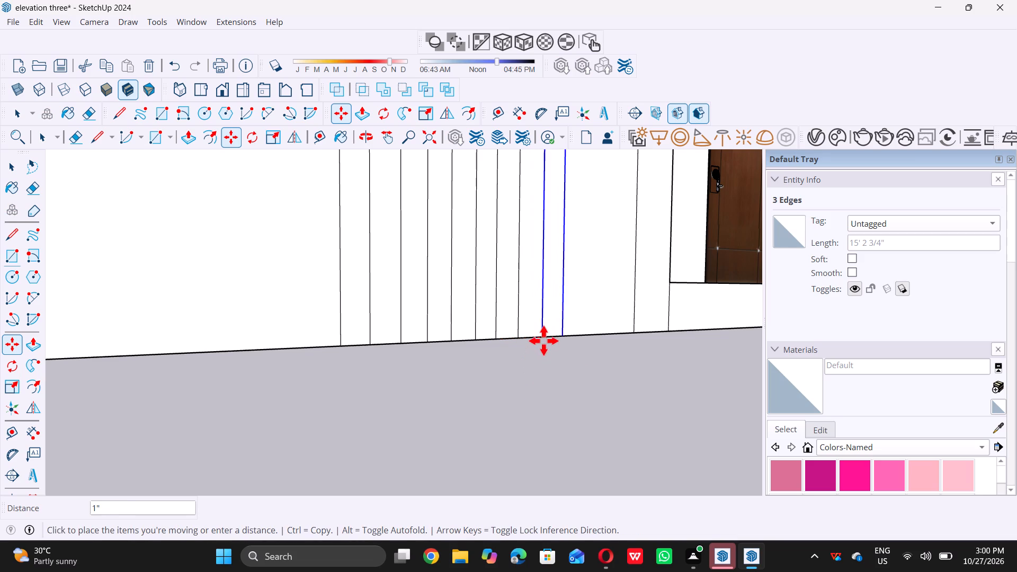
{"action": "double_click", "coordinate": [539, 334]}
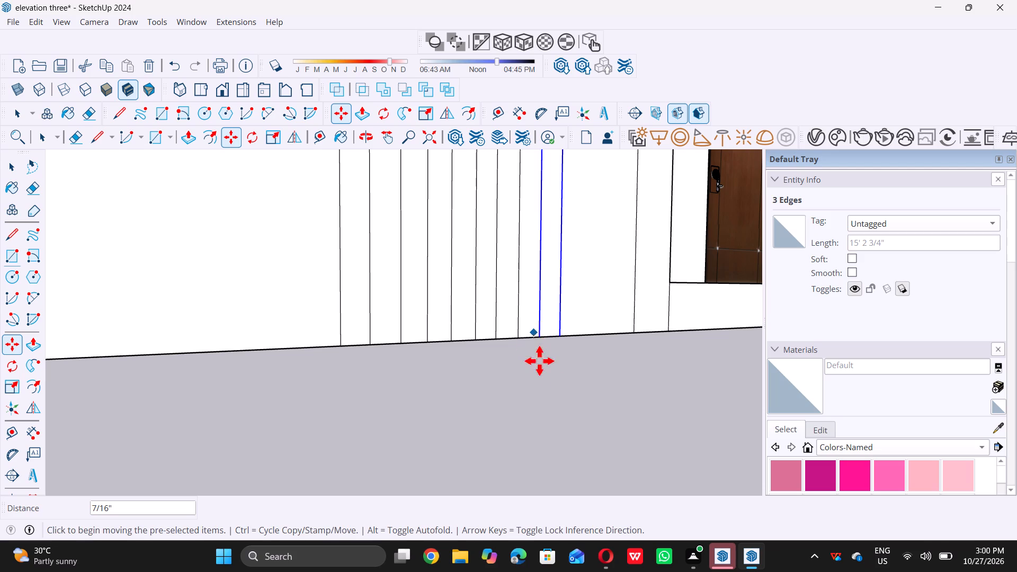
{"action": "key", "text": "space"}
{"action": "scroll", "coordinate": [516, 412], "scroll_direction": "down", "scroll_amount": 11}
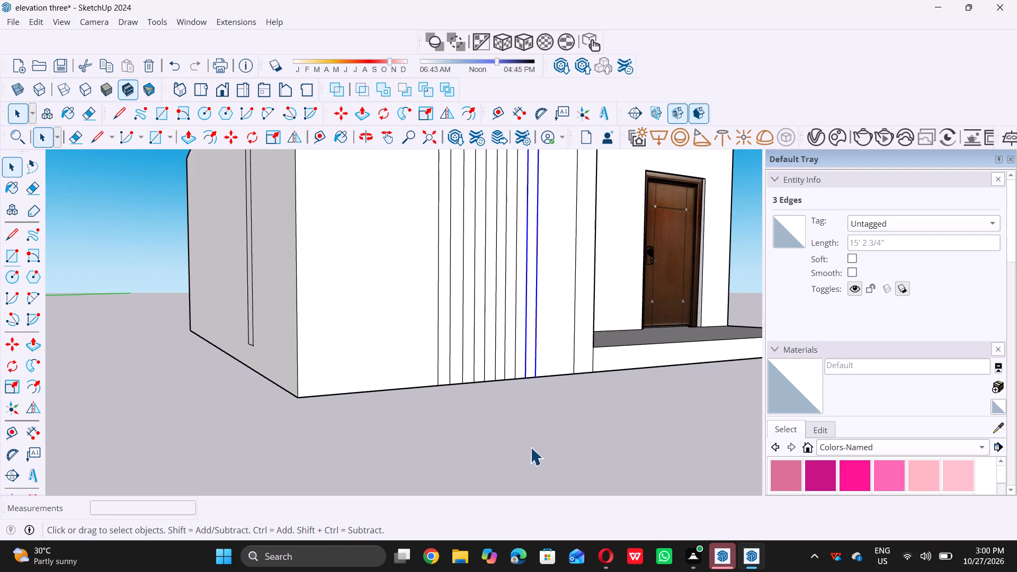
{"action": "double_click", "coordinate": [530, 447]}
Select the top and two side edges of the strip farthest from the window and copy them about 7 9/16" away from the window.
{"action": "scroll", "coordinate": [492, 392], "scroll_direction": "up", "scroll_amount": 11}
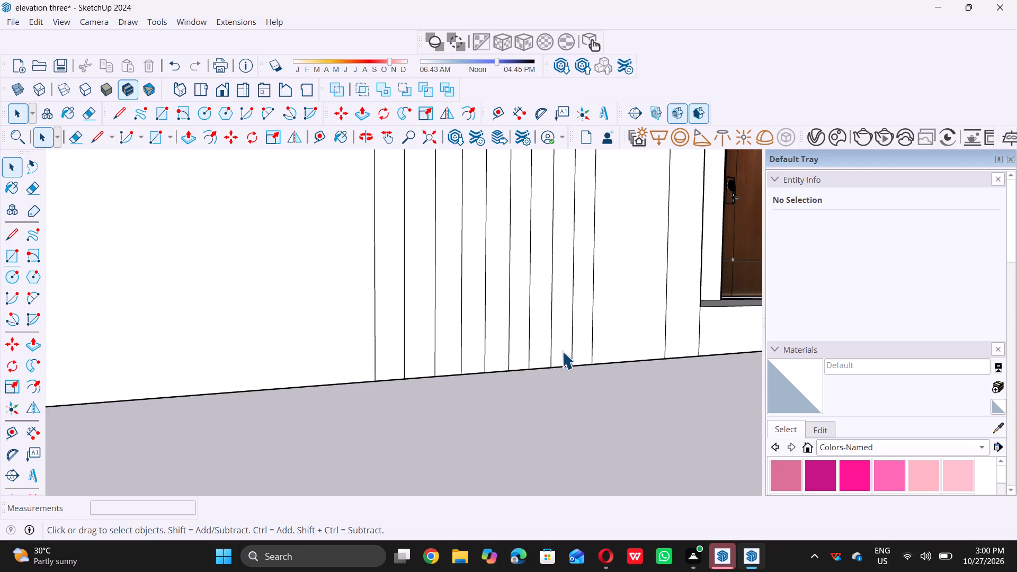
{"action": "scroll", "coordinate": [608, 315], "scroll_direction": "up", "scroll_amount": 5}
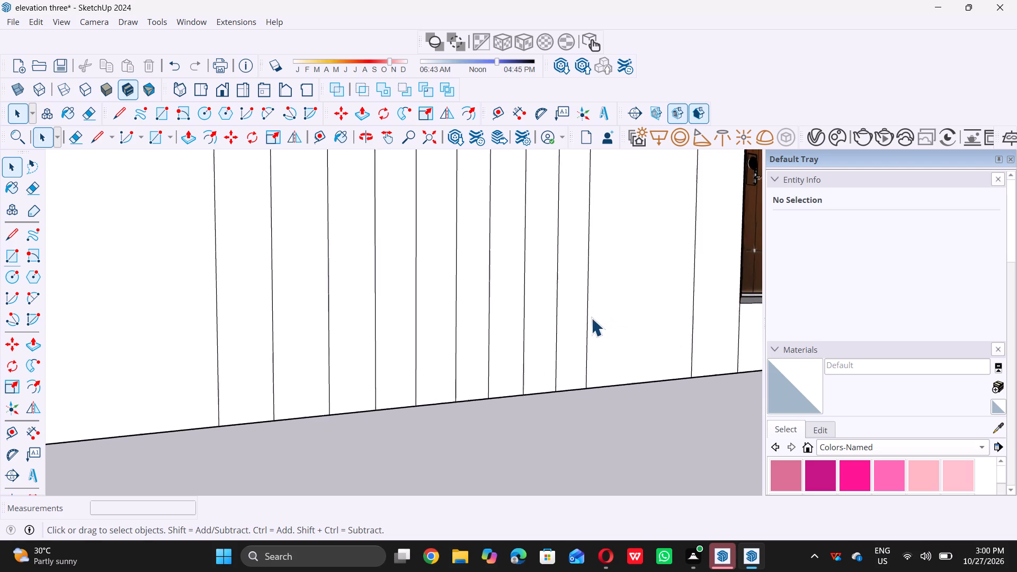
{"action": "scroll", "coordinate": [382, 387], "scroll_direction": "down", "scroll_amount": 7}
{"action": "scroll", "coordinate": [323, 425], "scroll_direction": "down", "scroll_amount": 6}
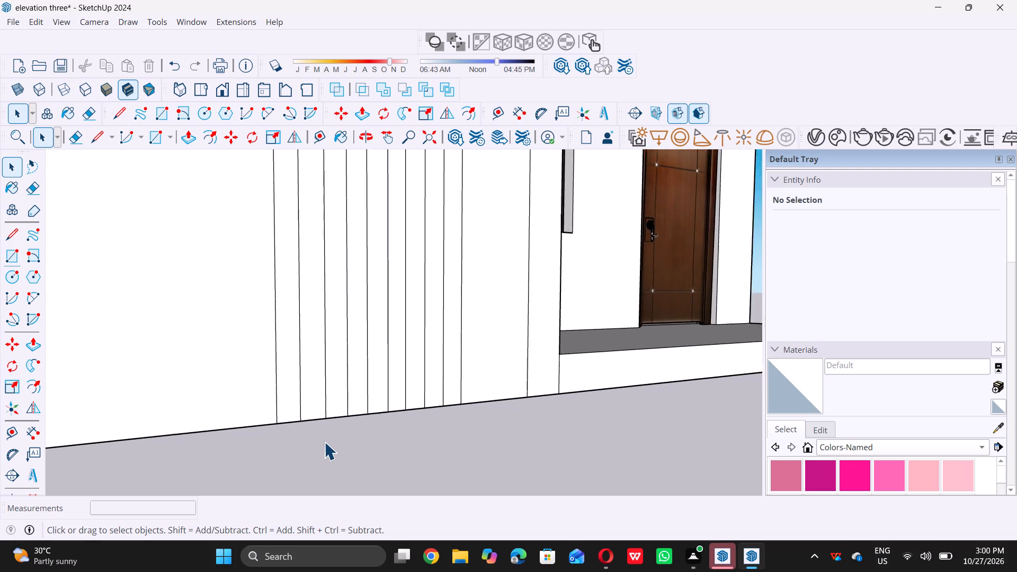
{"action": "scroll", "coordinate": [324, 441], "scroll_direction": "down", "scroll_amount": 8}
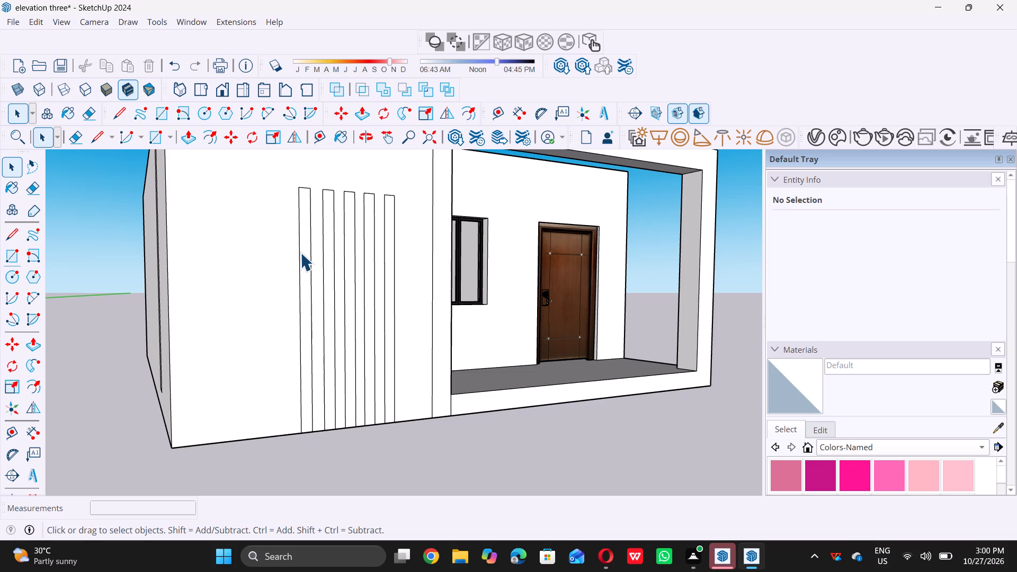
{"action": "scroll", "coordinate": [316, 185], "scroll_direction": "up", "scroll_amount": 5}
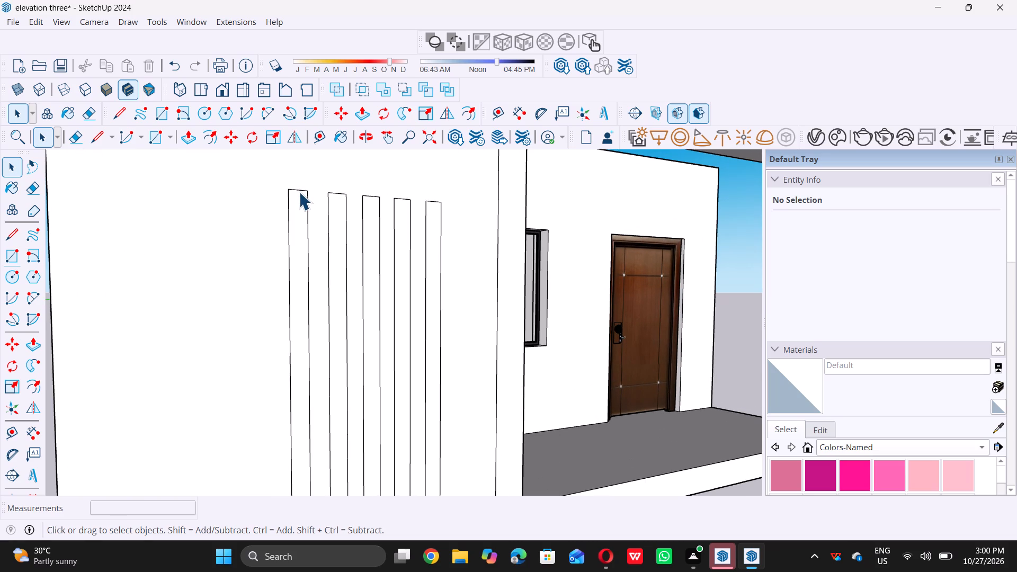
{"action": "left_click", "coordinate": [299, 191]}
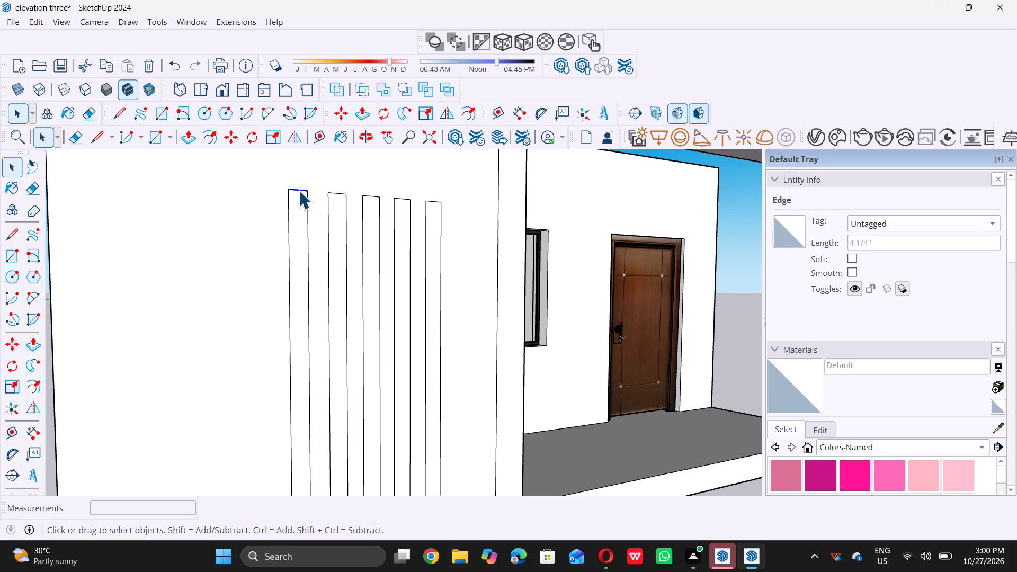
{"action": "scroll", "coordinate": [296, 192], "scroll_direction": "down", "scroll_amount": 1}
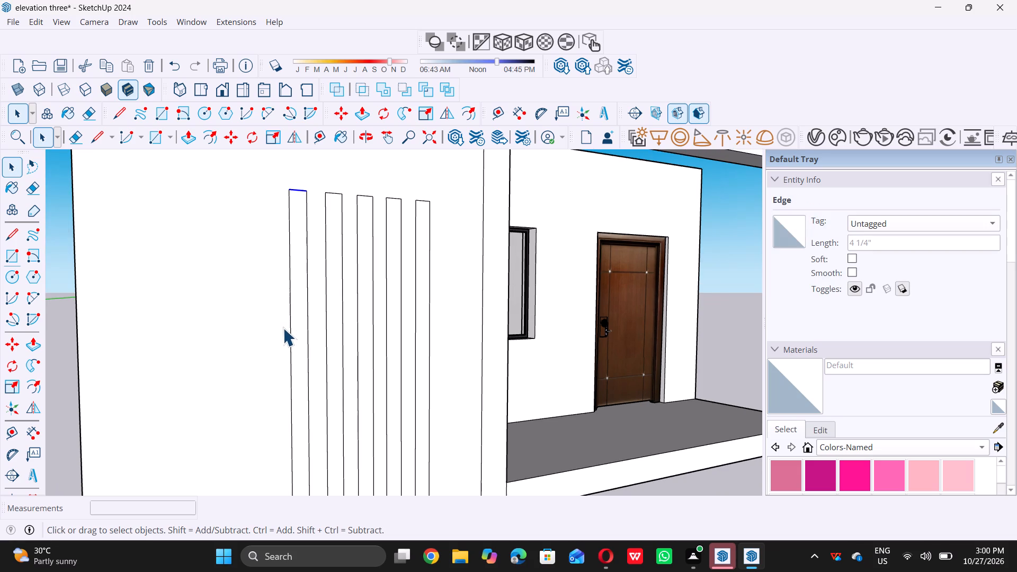
{"action": "scroll", "coordinate": [284, 329], "scroll_direction": "up", "scroll_amount": 4}
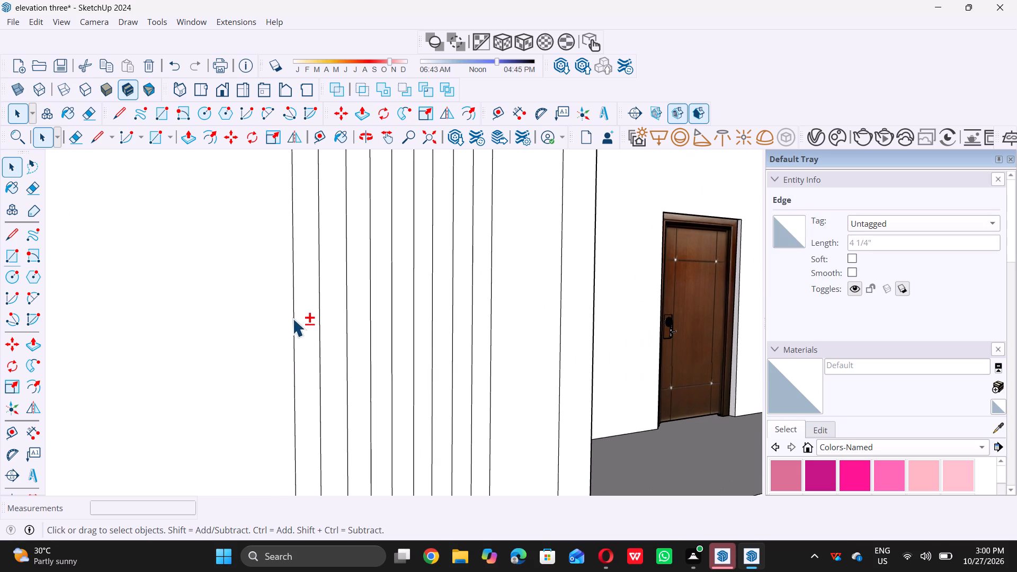
{"action": "left_click", "coordinate": [292, 318], "text": "shift"}
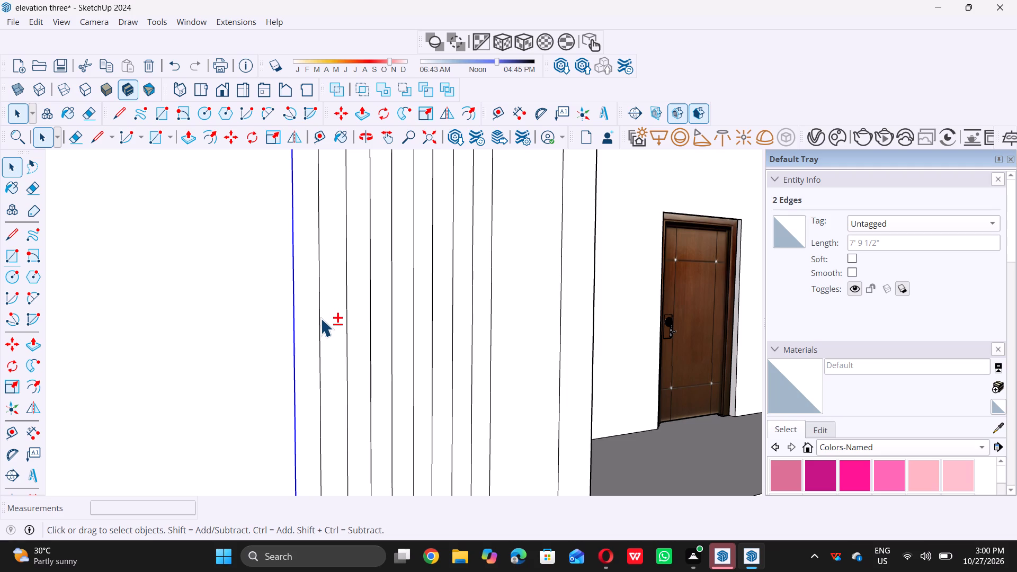
{"action": "left_click", "coordinate": [319, 318], "text": "shift"}
{"action": "scroll", "coordinate": [314, 312], "scroll_direction": "down", "scroll_amount": 8}
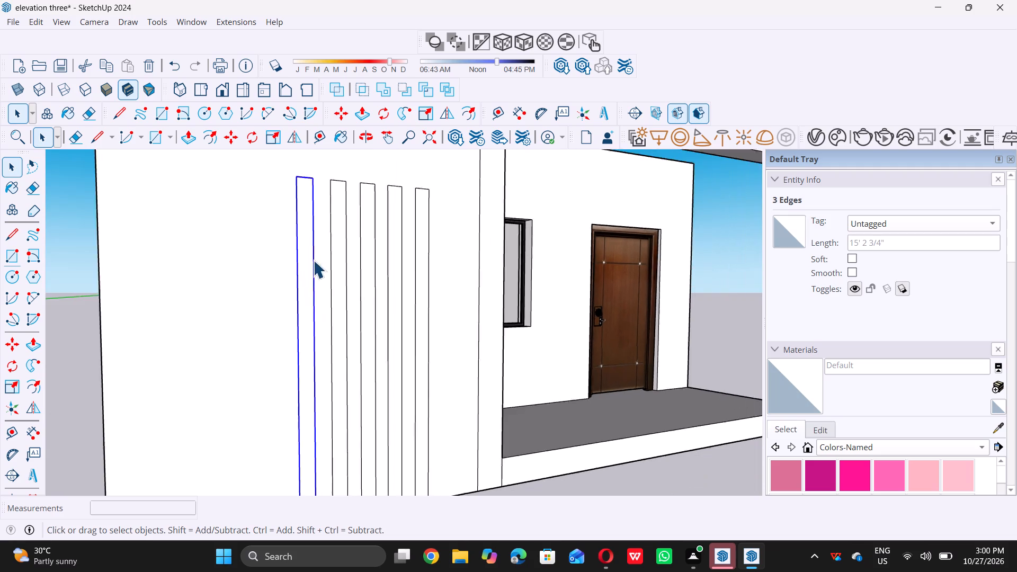
{"action": "scroll", "coordinate": [313, 260], "scroll_direction": "down", "scroll_amount": 3}
{"action": "scroll", "coordinate": [306, 405], "scroll_direction": "up", "scroll_amount": 12}
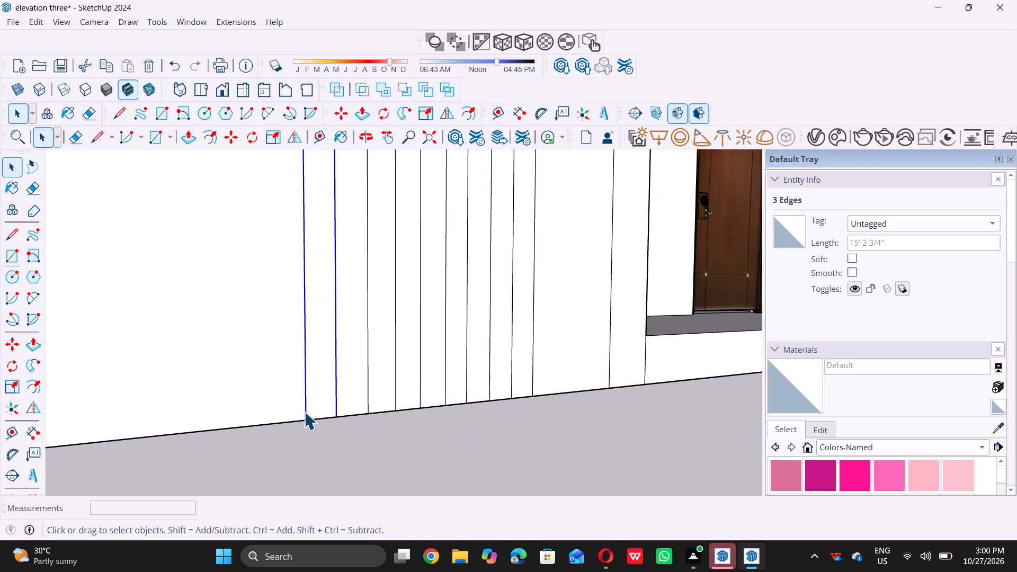
{"action": "key", "text": "m"}
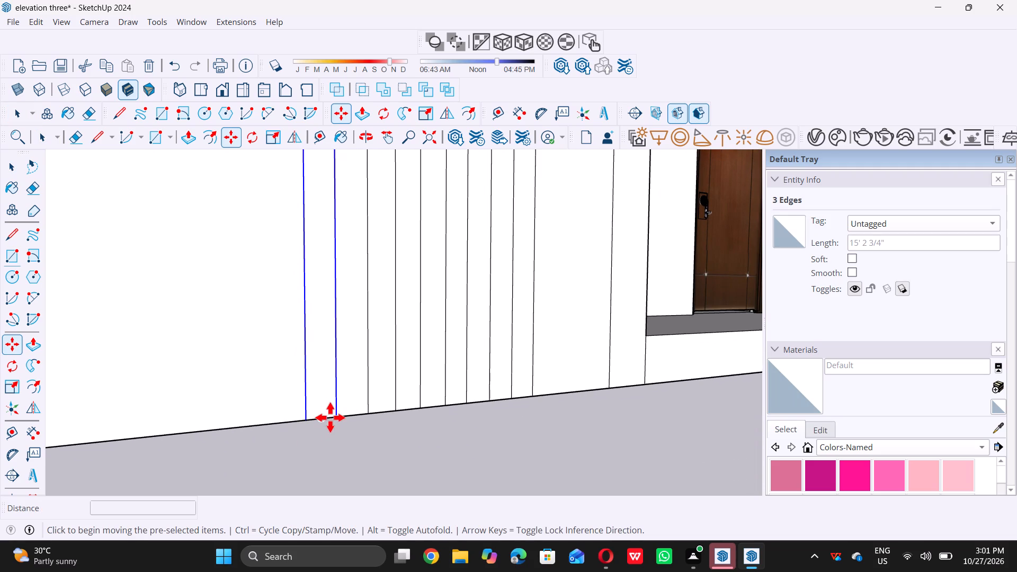
{"action": "left_click", "coordinate": [337, 417]}
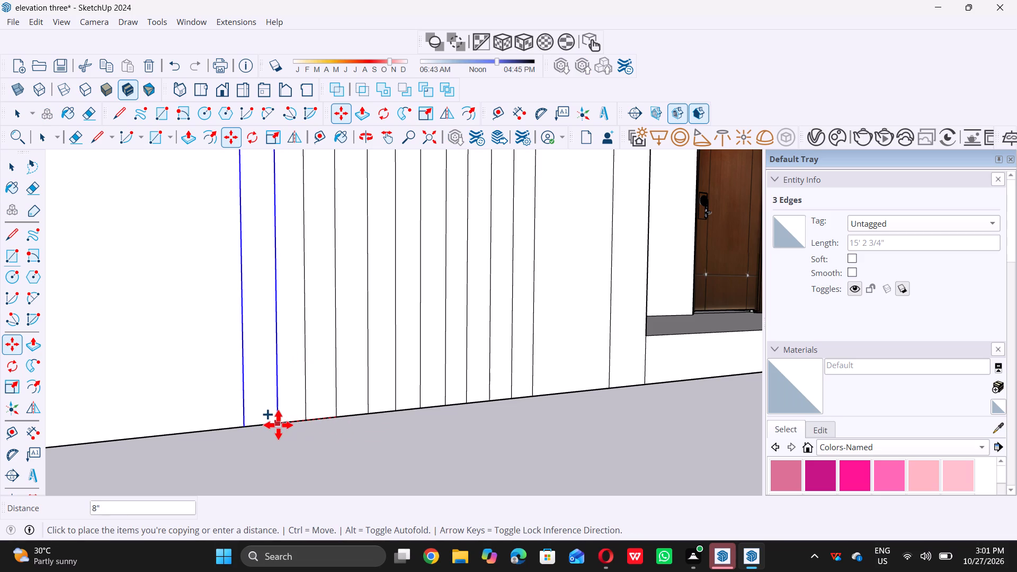
{"action": "left_click", "coordinate": [281, 425]}
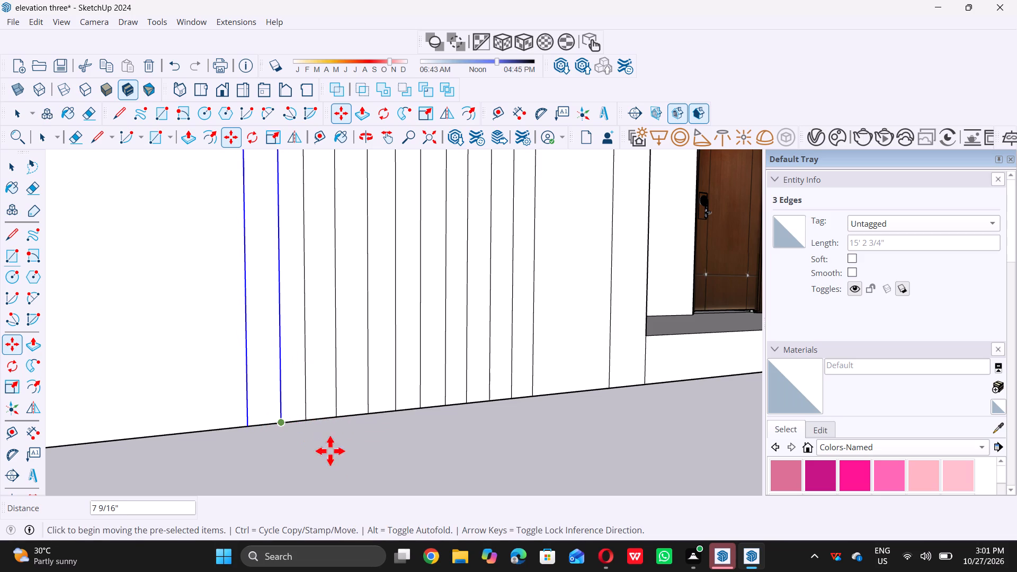
{"action": "key", "text": "space"}
{"action": "left_click", "coordinate": [370, 469]}
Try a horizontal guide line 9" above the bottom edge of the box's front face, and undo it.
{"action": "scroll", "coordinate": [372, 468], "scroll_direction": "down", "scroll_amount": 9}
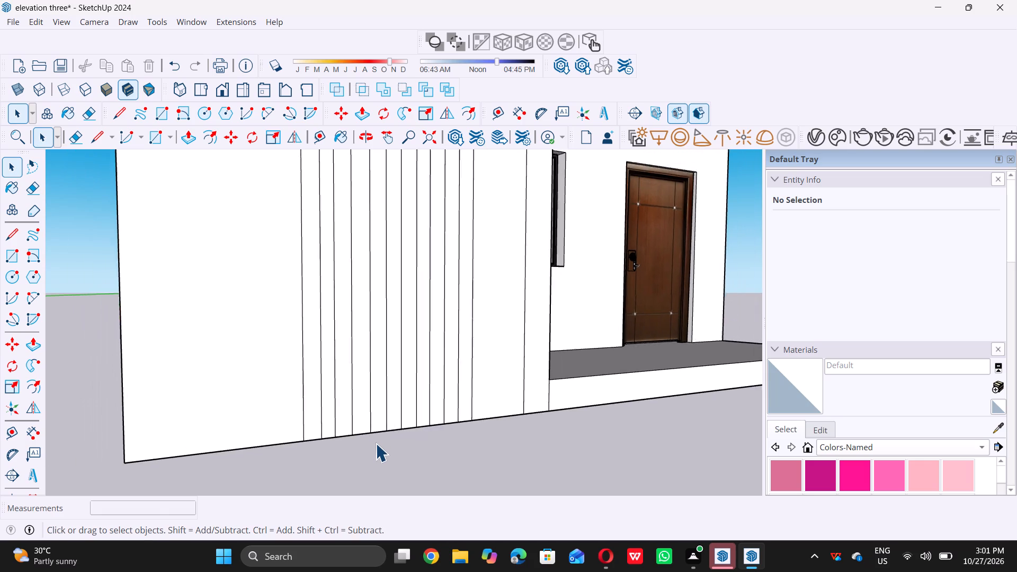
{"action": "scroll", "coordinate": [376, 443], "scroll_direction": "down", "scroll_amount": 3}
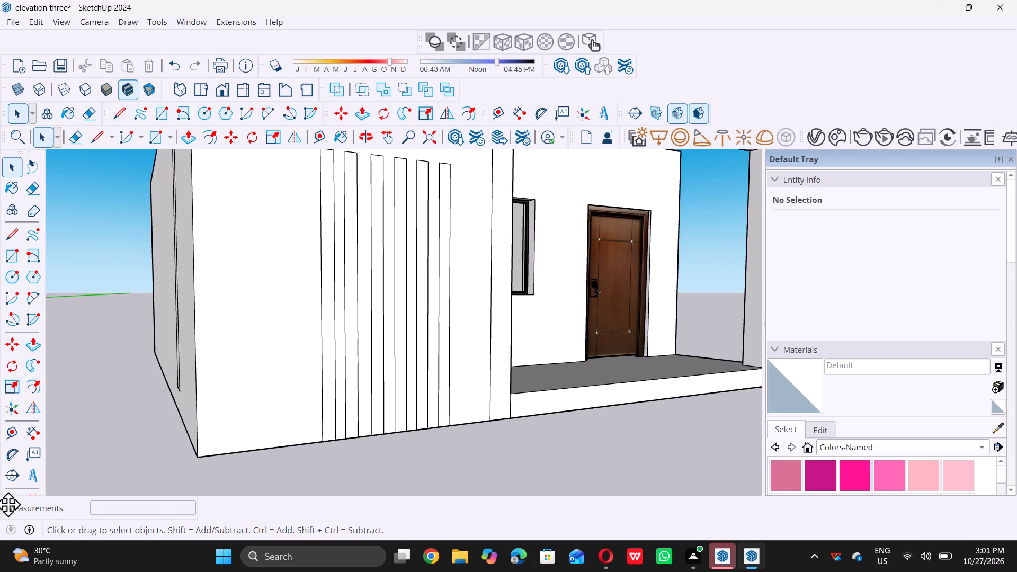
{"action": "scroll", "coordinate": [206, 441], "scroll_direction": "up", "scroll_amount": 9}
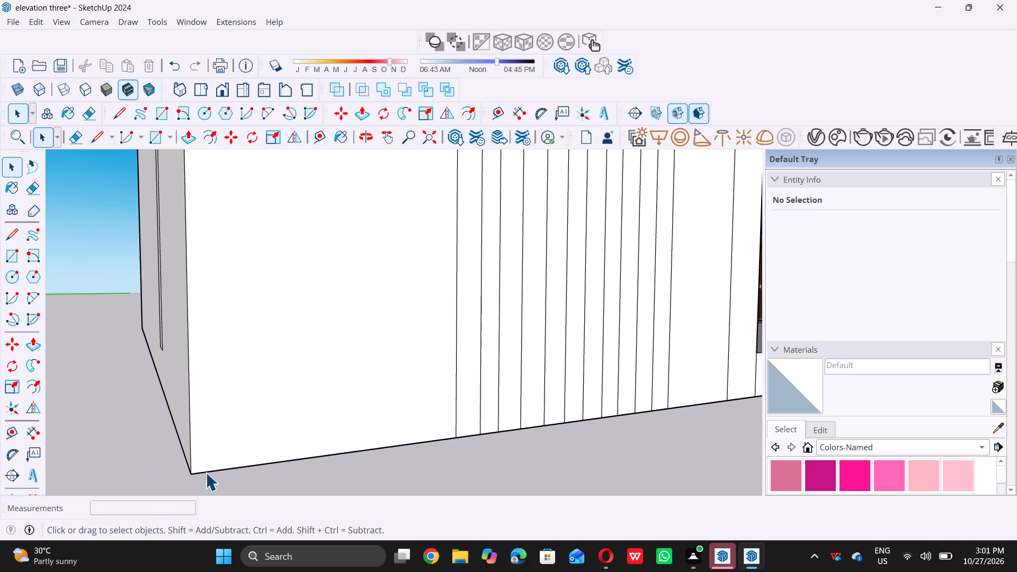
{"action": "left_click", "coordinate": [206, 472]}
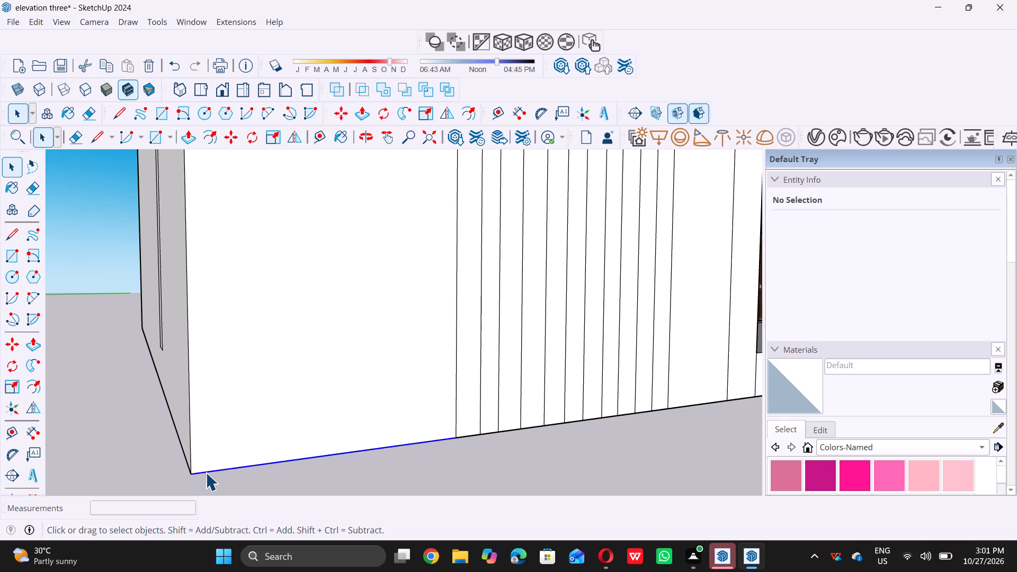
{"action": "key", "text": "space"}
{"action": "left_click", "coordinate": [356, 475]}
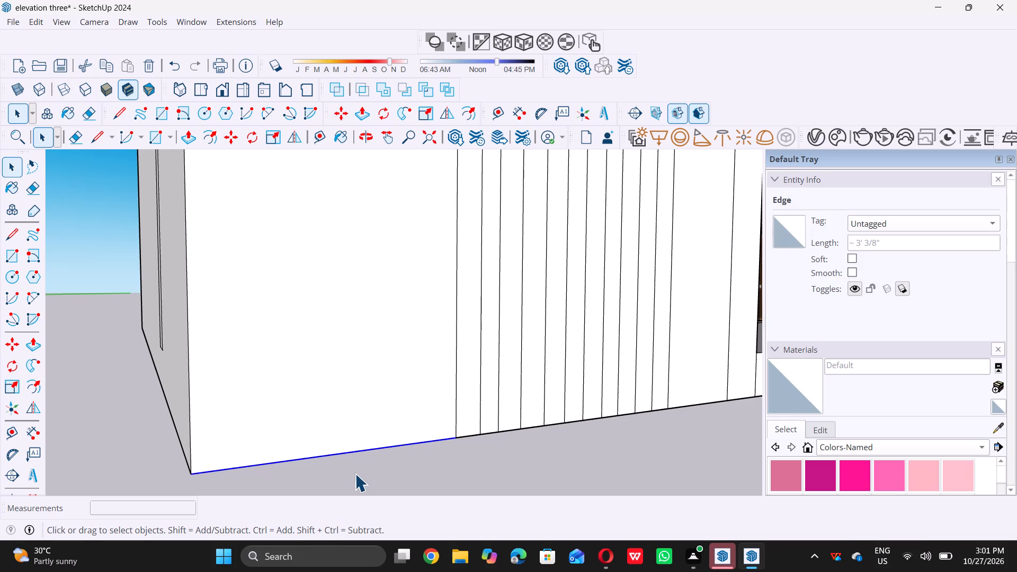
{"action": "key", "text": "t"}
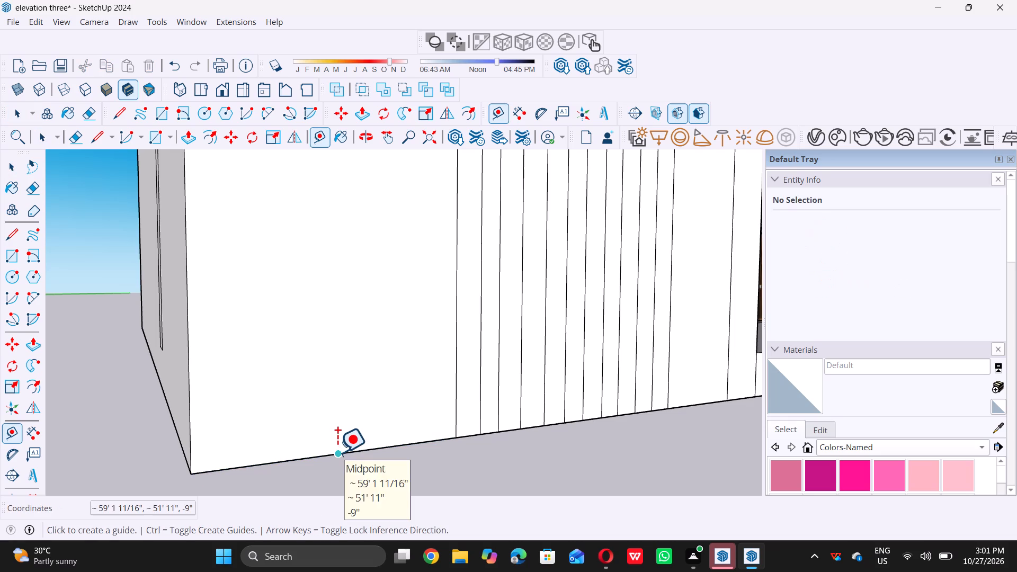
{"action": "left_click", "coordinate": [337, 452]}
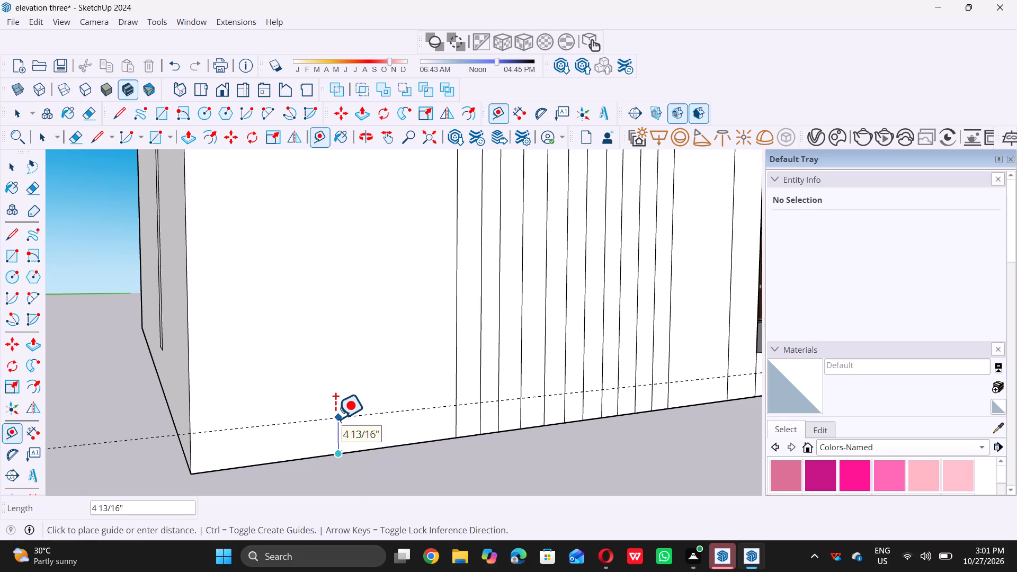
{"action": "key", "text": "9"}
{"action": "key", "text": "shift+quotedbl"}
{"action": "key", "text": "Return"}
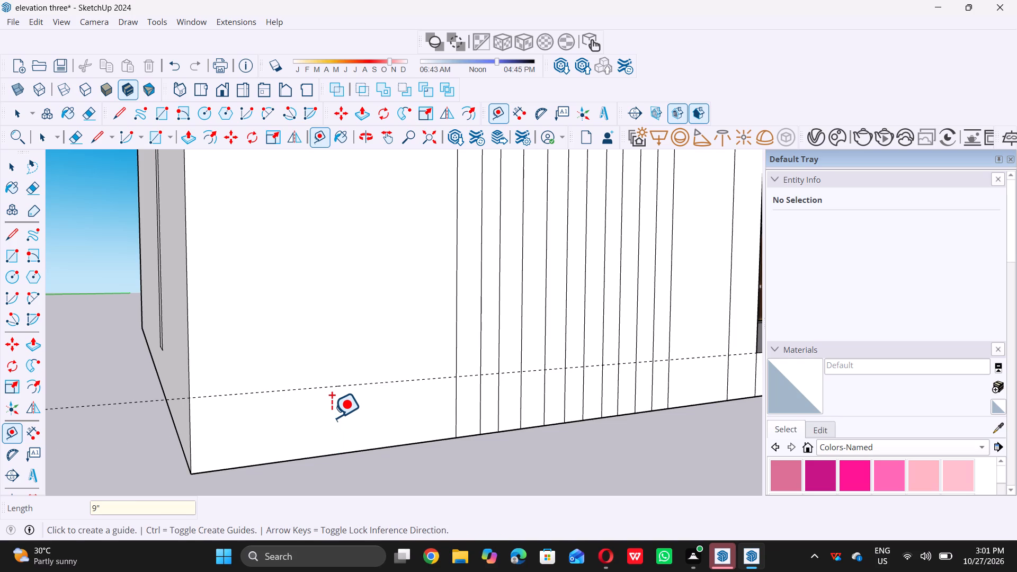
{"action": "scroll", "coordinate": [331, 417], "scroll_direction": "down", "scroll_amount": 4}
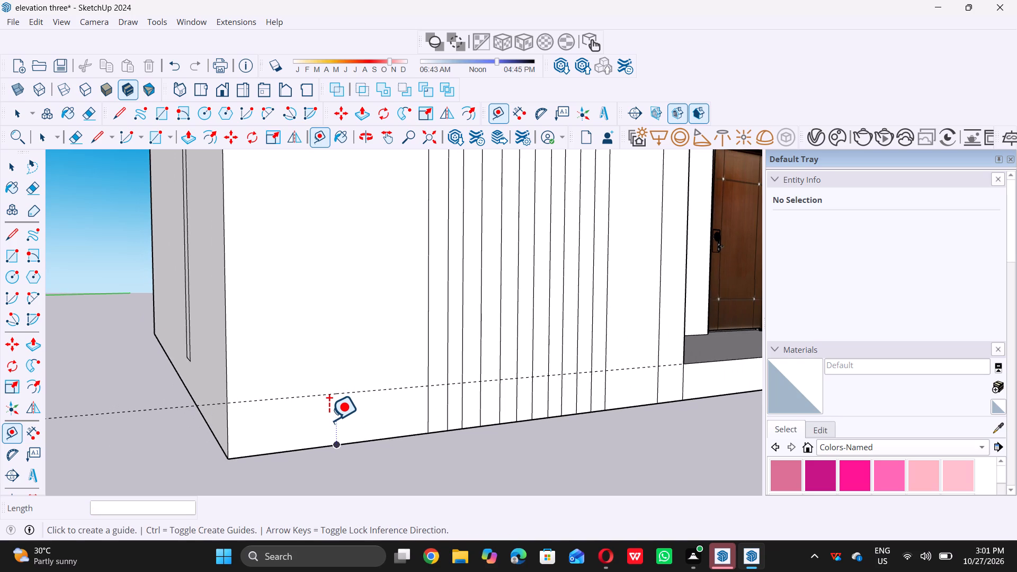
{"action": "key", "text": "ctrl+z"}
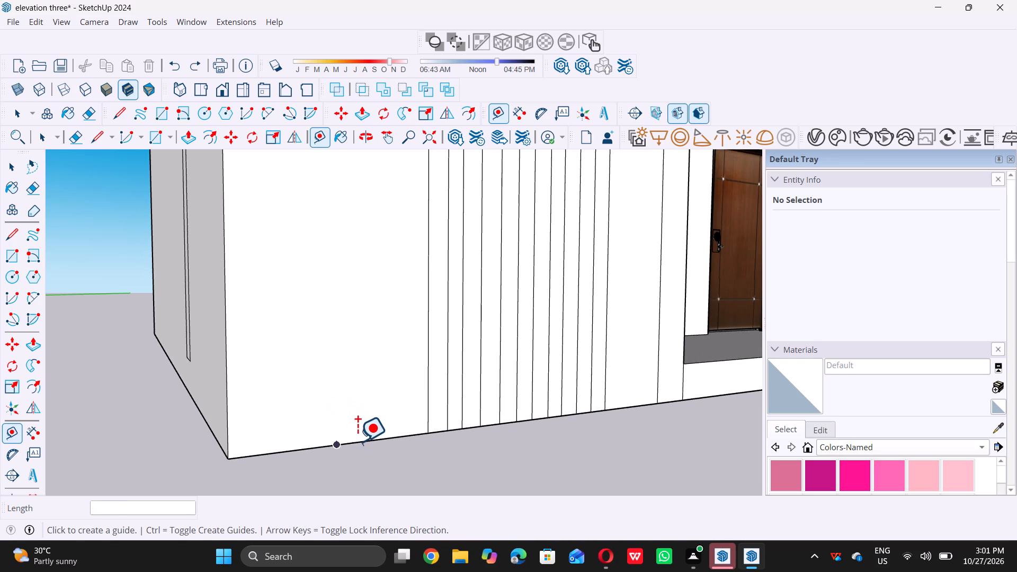
Place a horizontal guide line 9" above the bottom edge of the box's front face.
{"action": "left_click", "coordinate": [353, 442]}
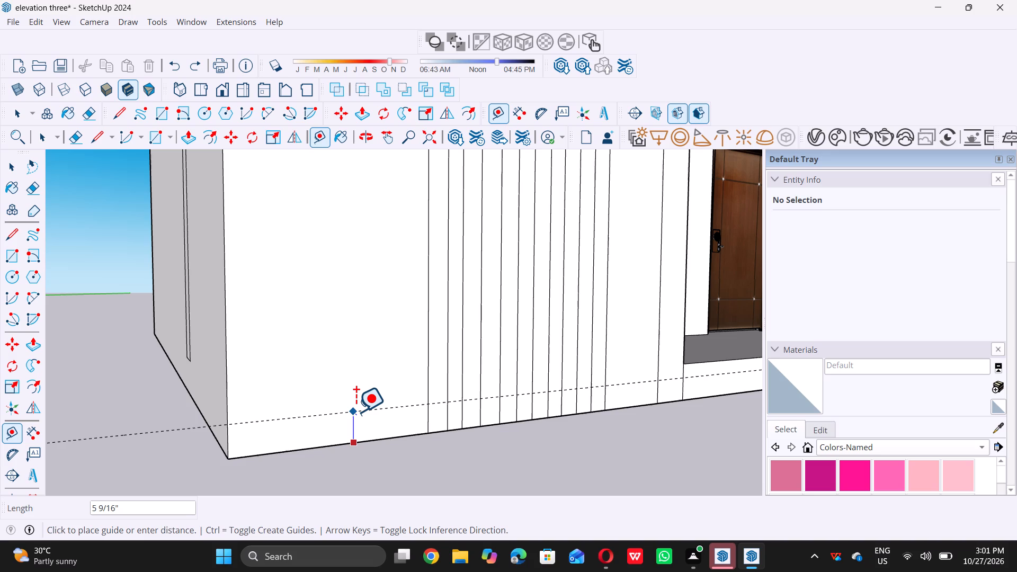
{"action": "key", "text": "9"}
{"action": "key", "text": "ctrl+apostrophe"}
{"action": "key", "text": "BackSpace"}
{"action": "key", "text": "shift+quotedbl"}
{"action": "key", "text": "Return"}
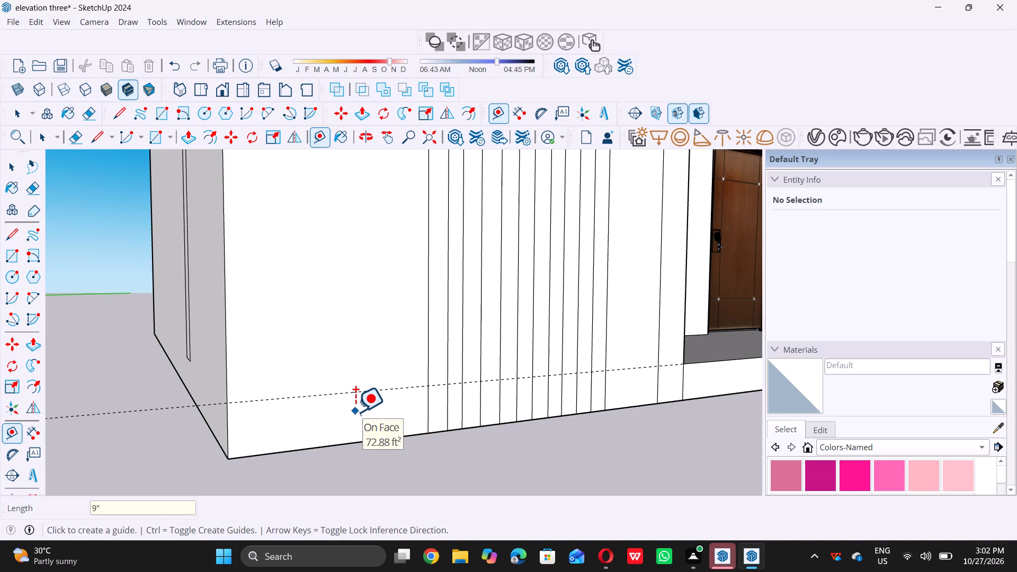
{"action": "key", "text": "space"}
Draw a 9" by 9' rectangle along the bottom of the box's front face, from the outer bottom corner up to the guide.
{"action": "key", "text": "r"}
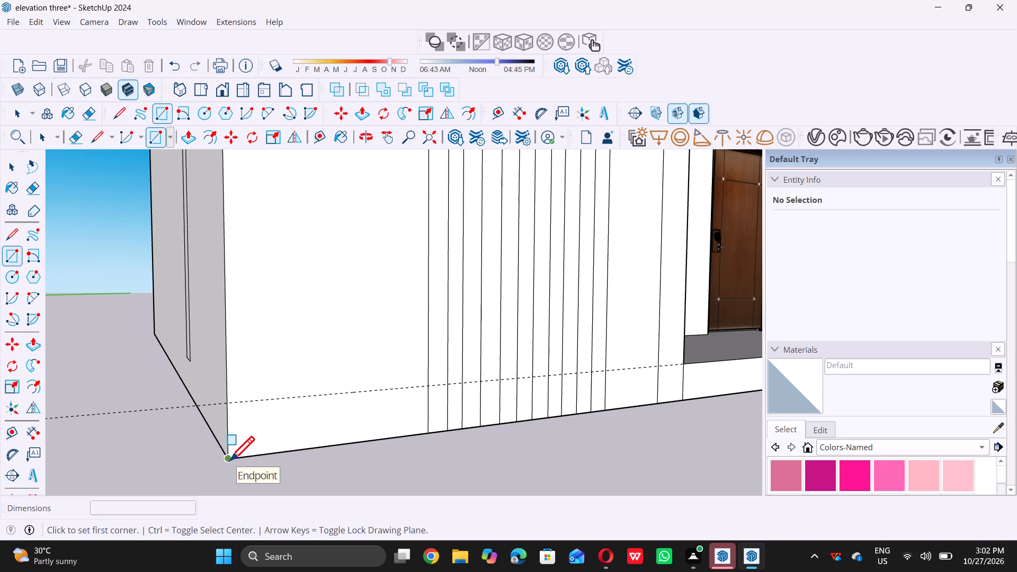
{"action": "left_click", "coordinate": [230, 460]}
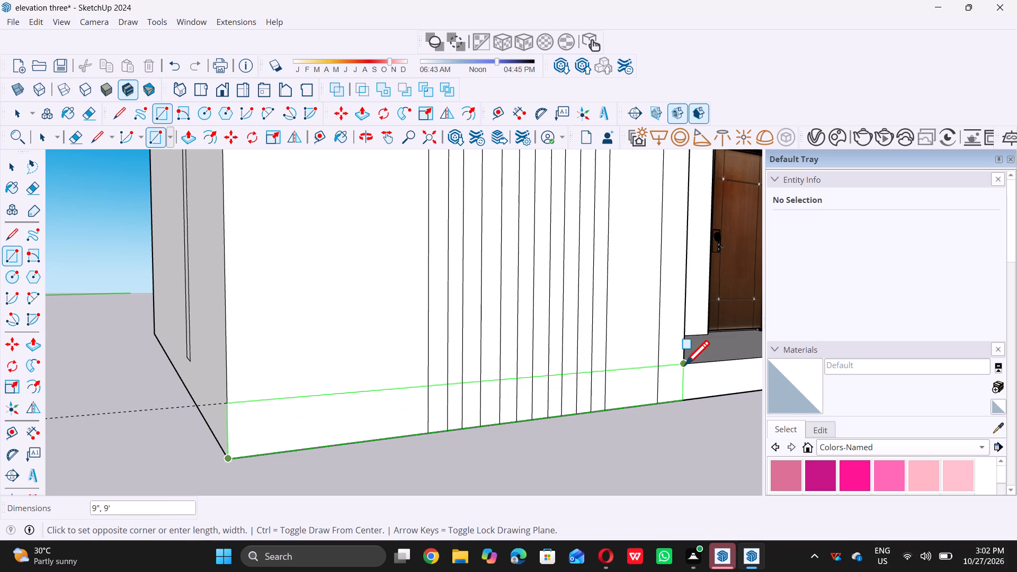
{"action": "left_click", "coordinate": [685, 363]}
{"action": "key", "text": "space"}
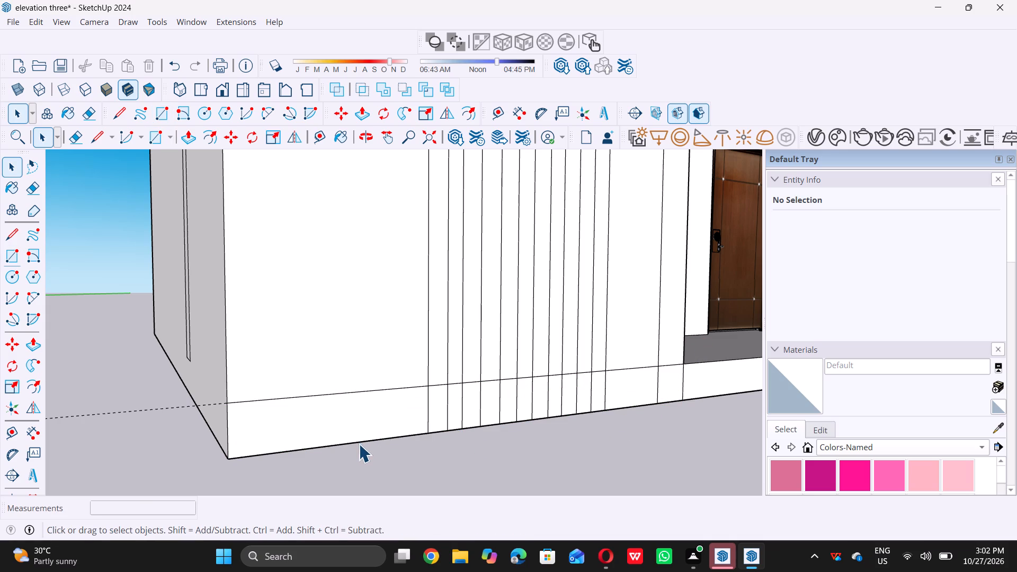
{"action": "double_click", "coordinate": [360, 444]}
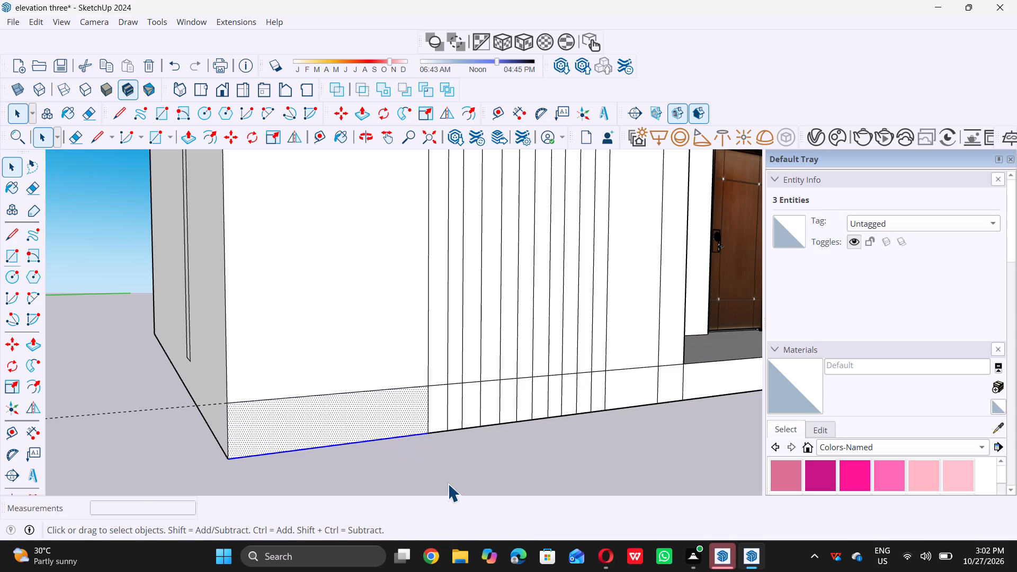
{"action": "left_click", "coordinate": [448, 481]}
Erase the vertical strip lines crossing the 9" base band, leaving them only above its top edge.
{"action": "scroll", "coordinate": [473, 439], "scroll_direction": "up", "scroll_amount": 3}
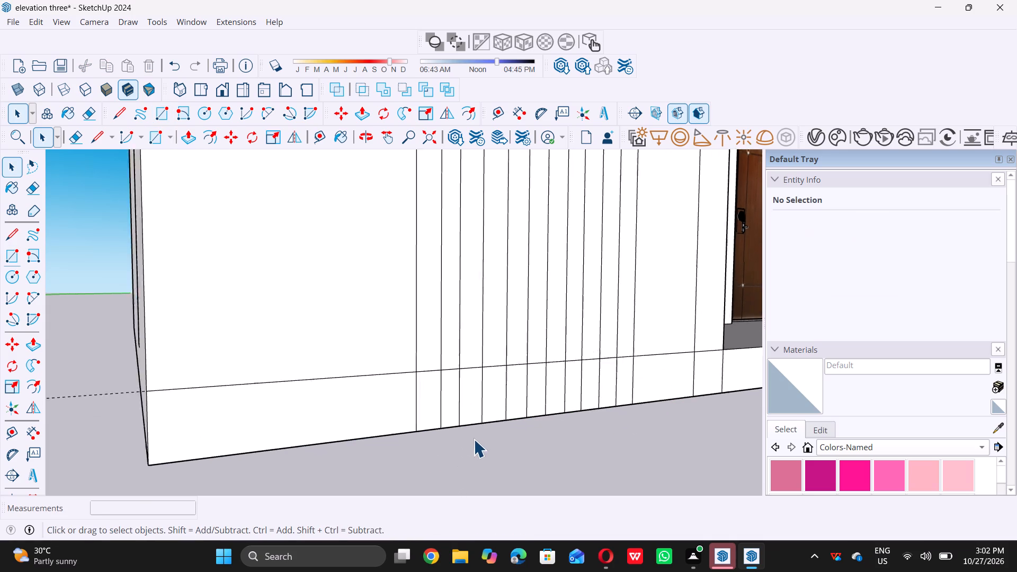
{"action": "scroll", "coordinate": [404, 444], "scroll_direction": "down", "scroll_amount": 5}
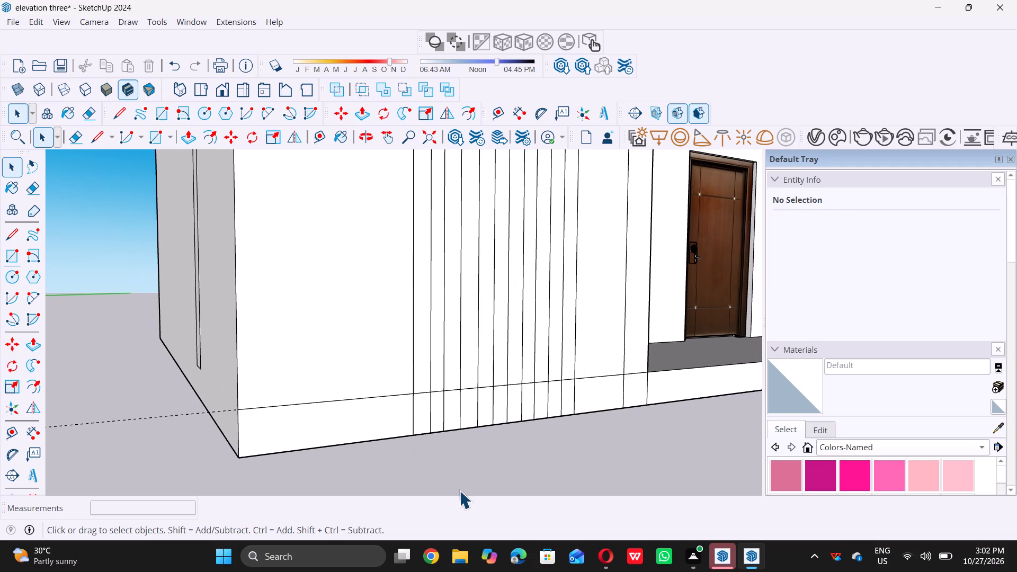
{"action": "key", "text": "e"}
{"action": "left_click_drag", "start_coordinate": [405, 421], "coordinate": [415, 421]}
{"action": "left_click_drag", "start_coordinate": [417, 421], "coordinate": [524, 408]}
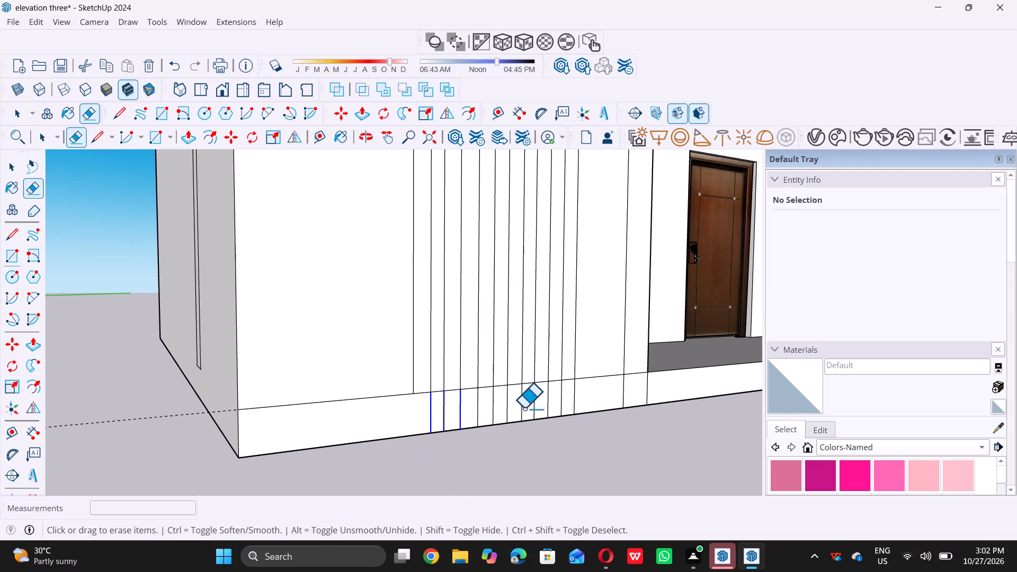
{"action": "left_click_drag", "start_coordinate": [524, 408], "coordinate": [666, 393]}
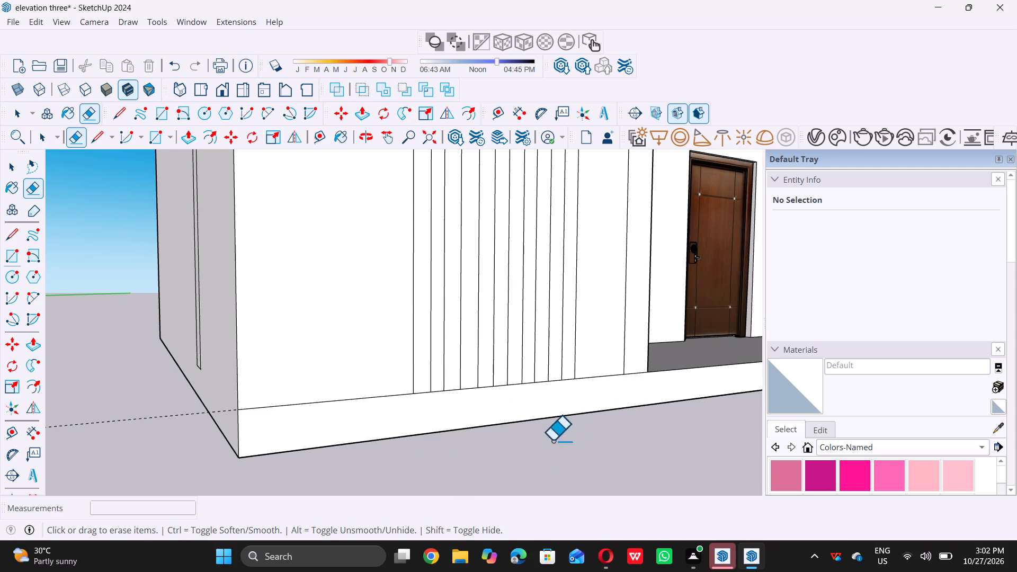
{"action": "key", "text": "space"}
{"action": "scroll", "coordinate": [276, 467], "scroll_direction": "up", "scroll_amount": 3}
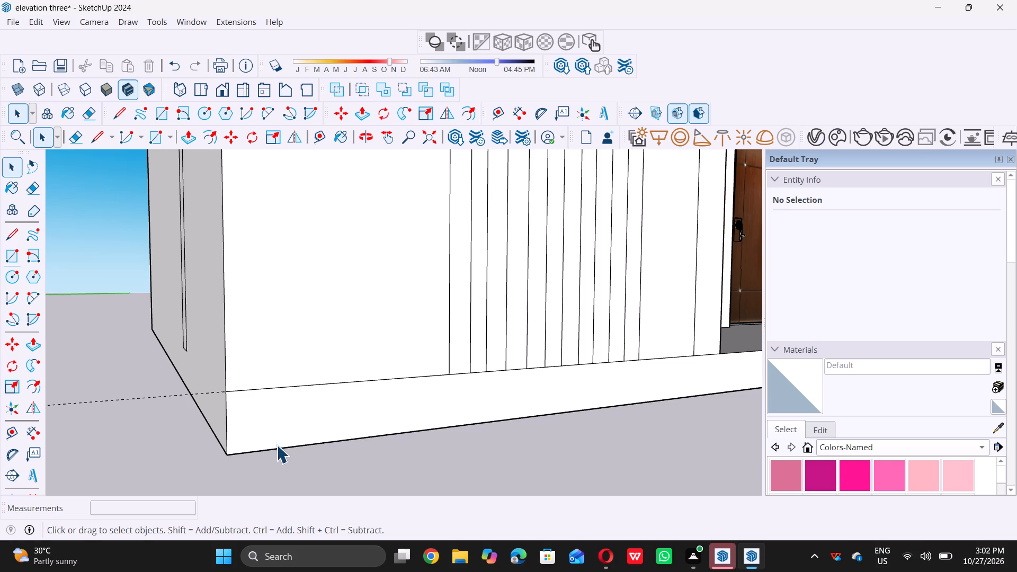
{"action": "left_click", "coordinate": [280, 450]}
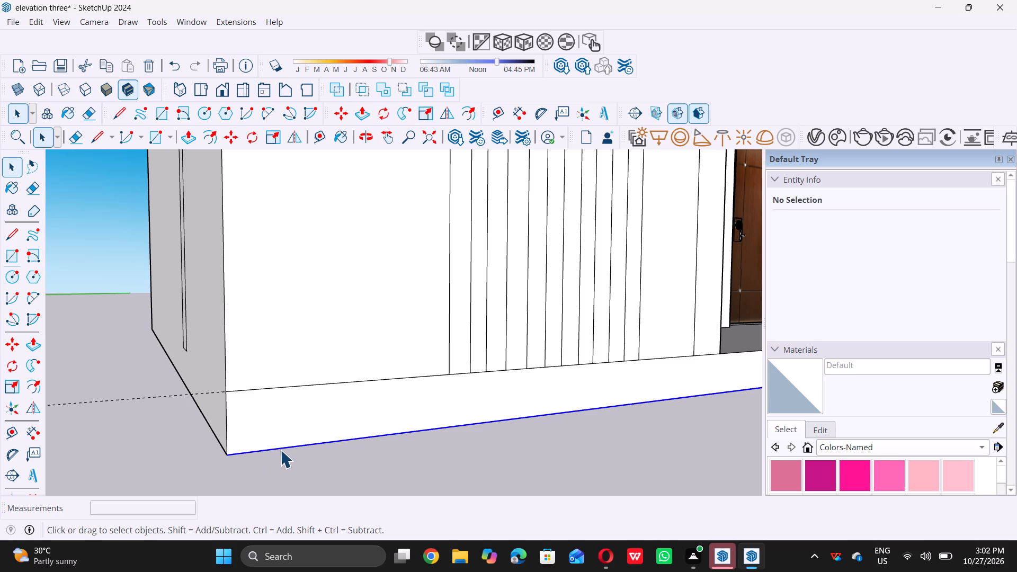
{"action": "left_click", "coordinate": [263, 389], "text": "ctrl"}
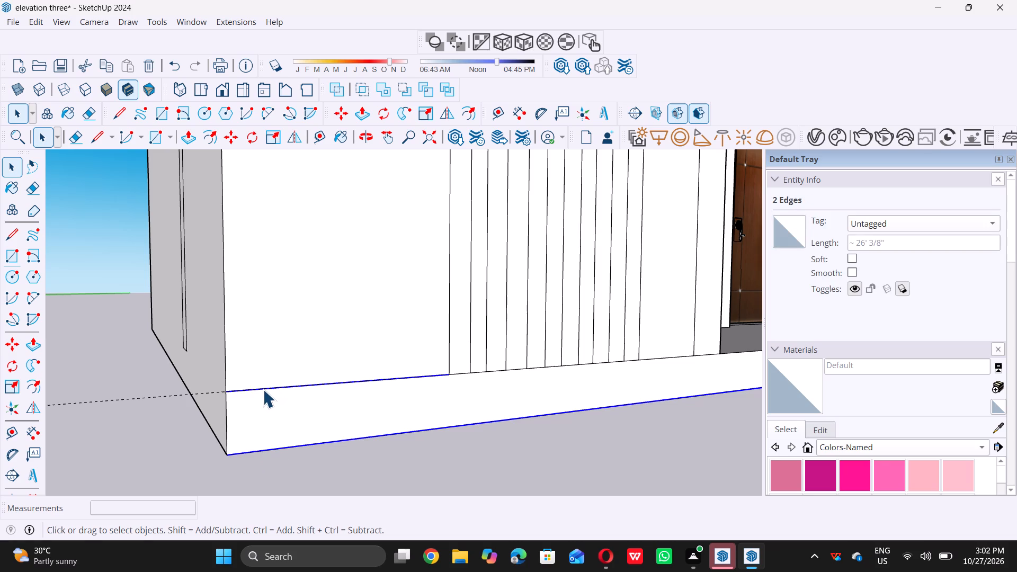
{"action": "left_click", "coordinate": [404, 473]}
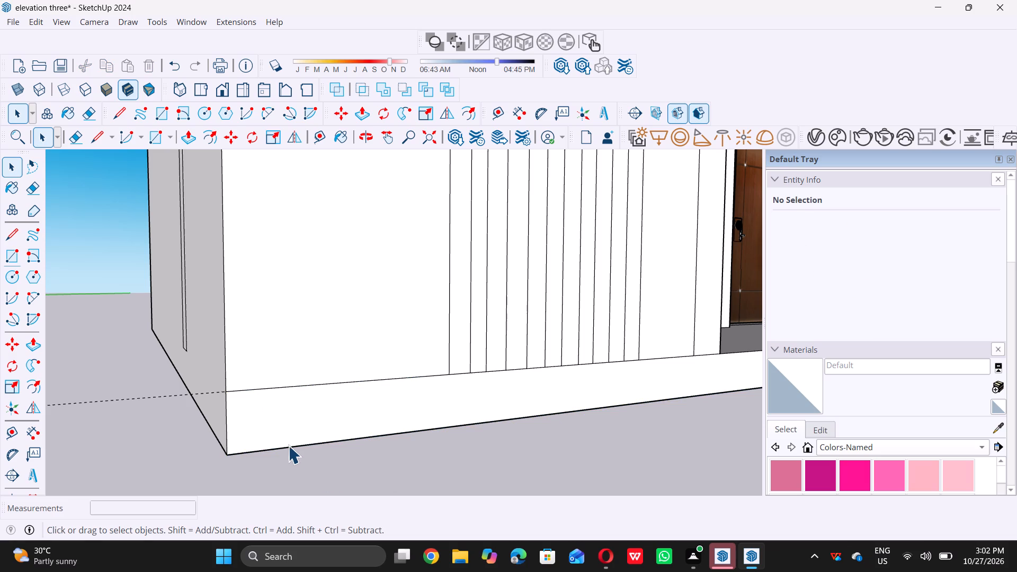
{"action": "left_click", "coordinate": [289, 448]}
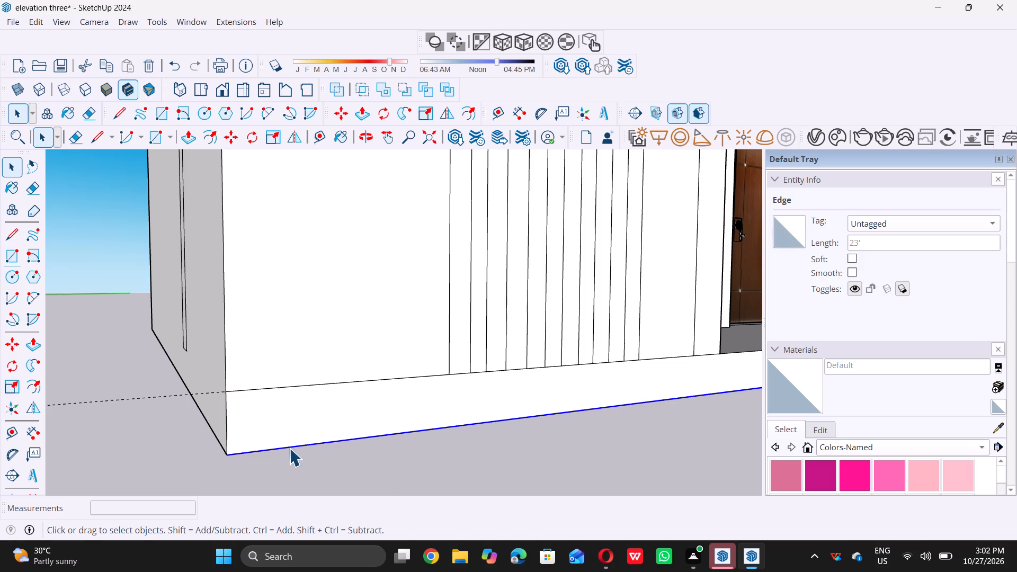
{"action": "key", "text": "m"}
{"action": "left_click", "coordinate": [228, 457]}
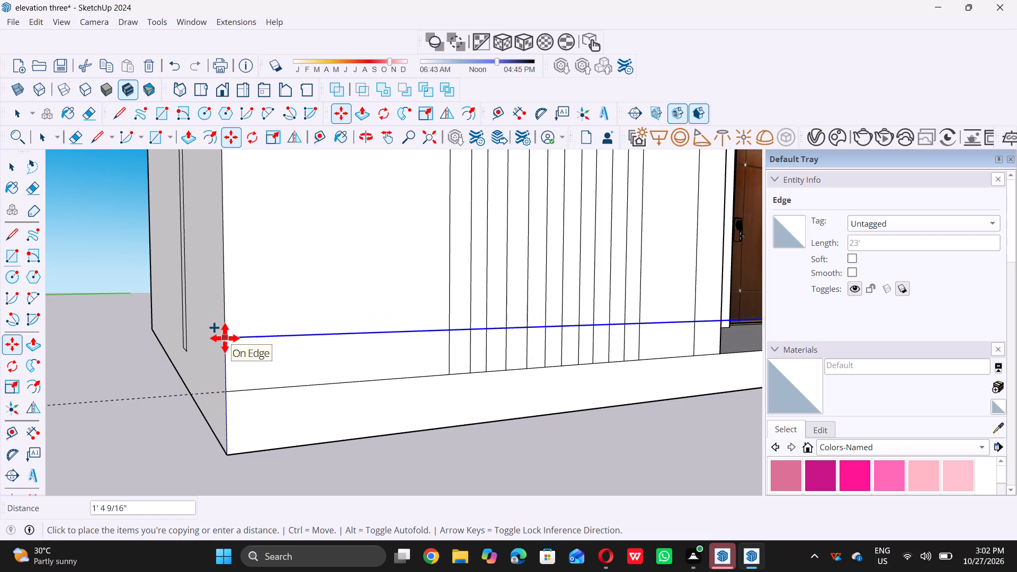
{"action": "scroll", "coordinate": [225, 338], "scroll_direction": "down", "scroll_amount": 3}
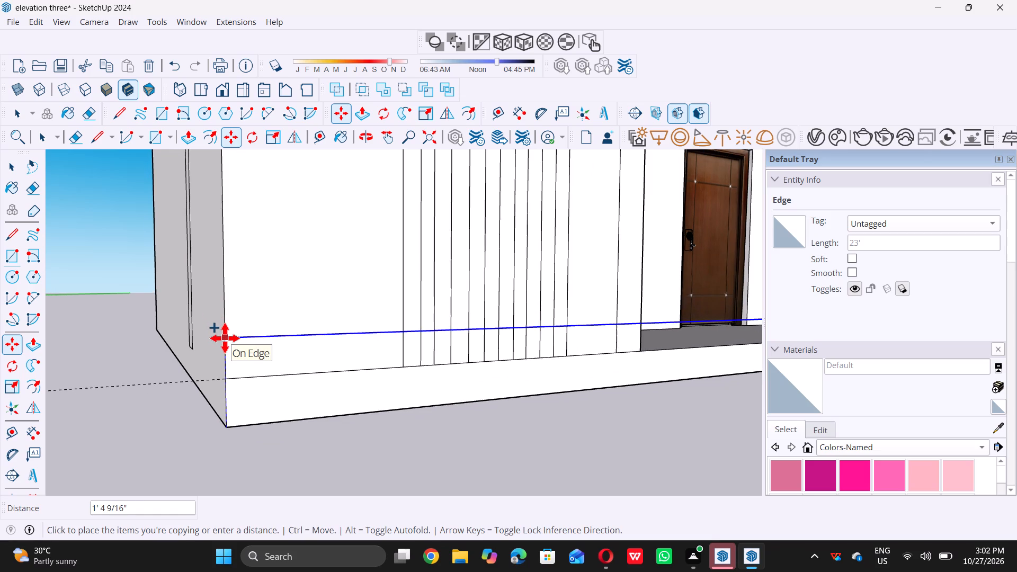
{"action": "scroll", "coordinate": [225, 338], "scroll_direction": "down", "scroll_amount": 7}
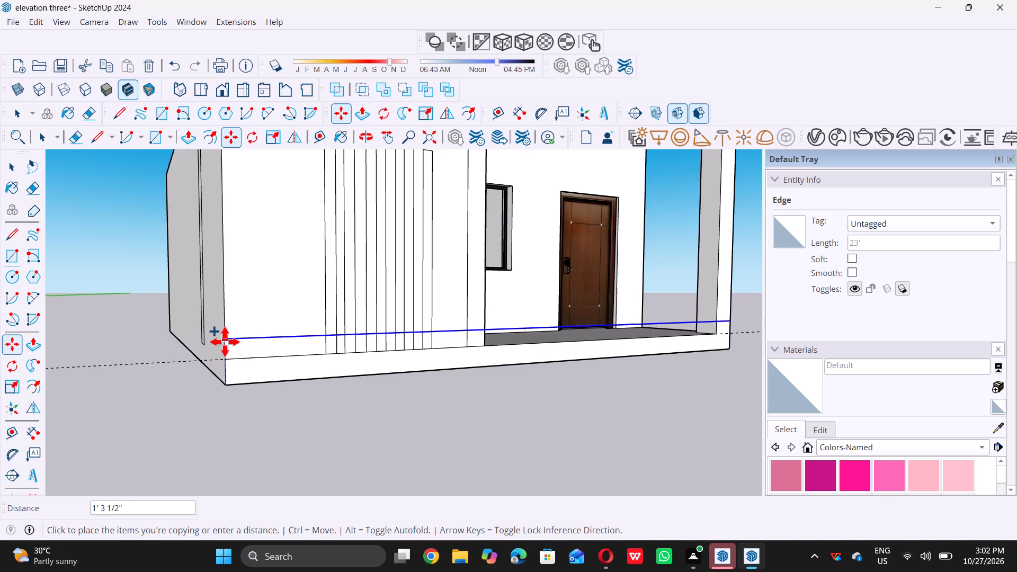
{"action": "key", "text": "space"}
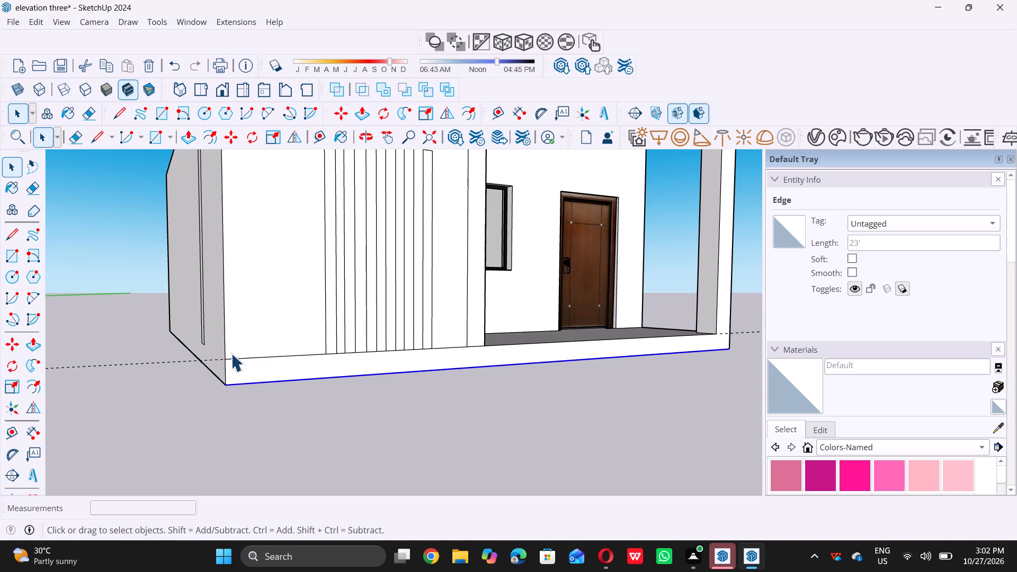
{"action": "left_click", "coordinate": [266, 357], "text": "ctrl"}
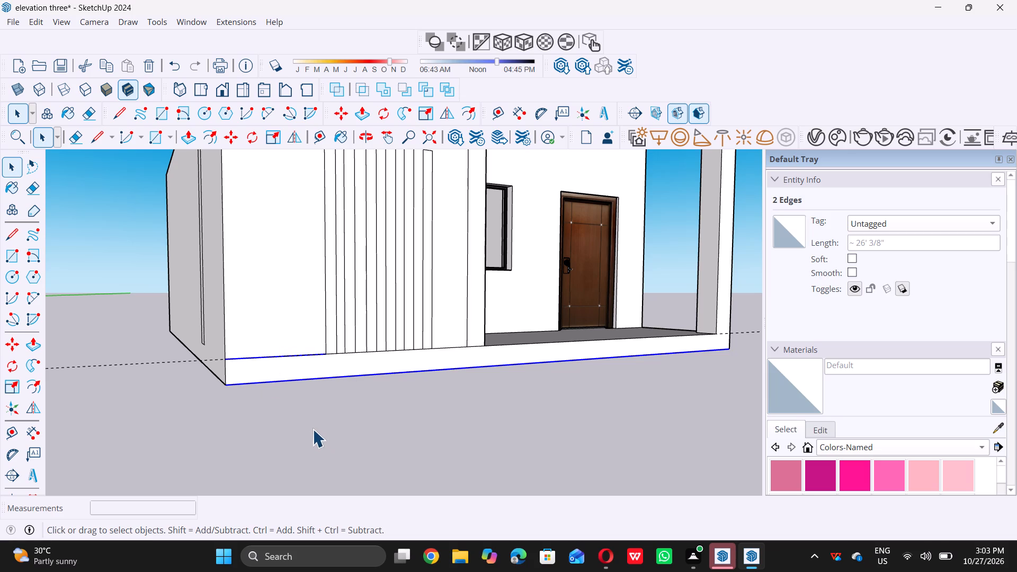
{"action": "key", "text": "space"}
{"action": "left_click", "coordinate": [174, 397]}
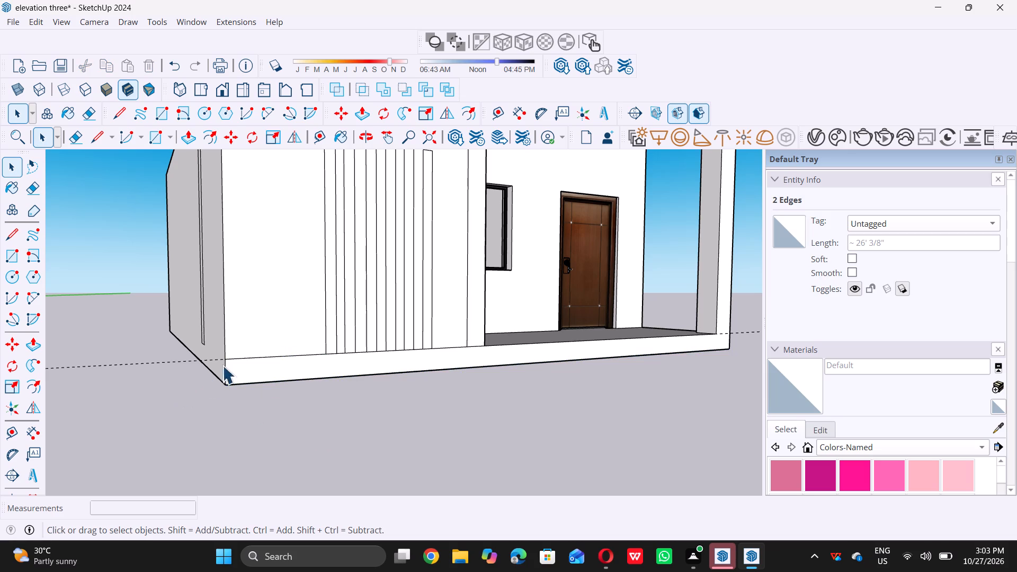
Place a horizontal guide line 5" above the top edge of the base band on the box's front face.
{"action": "key", "text": "t"}
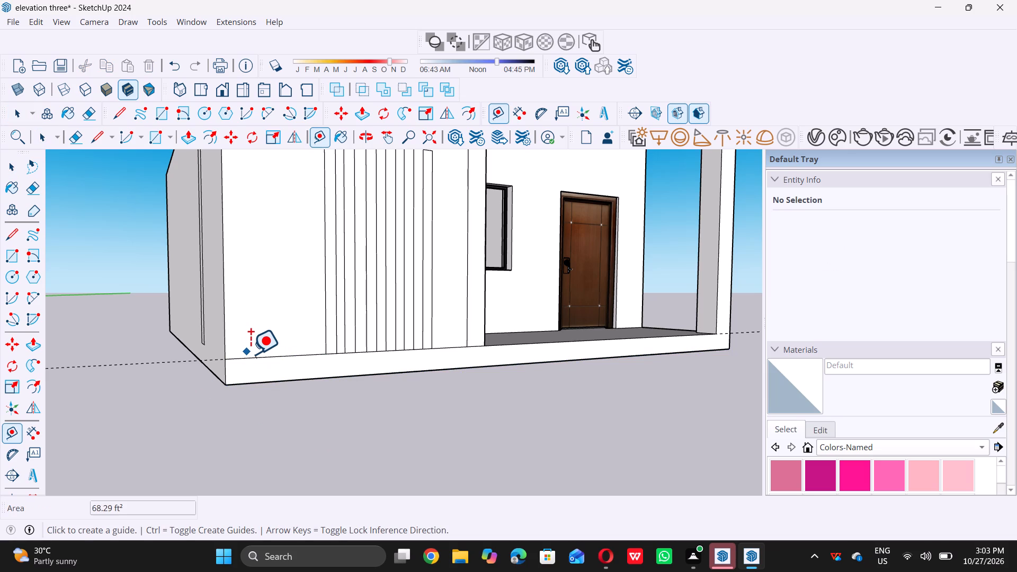
{"action": "left_click", "coordinate": [251, 356]}
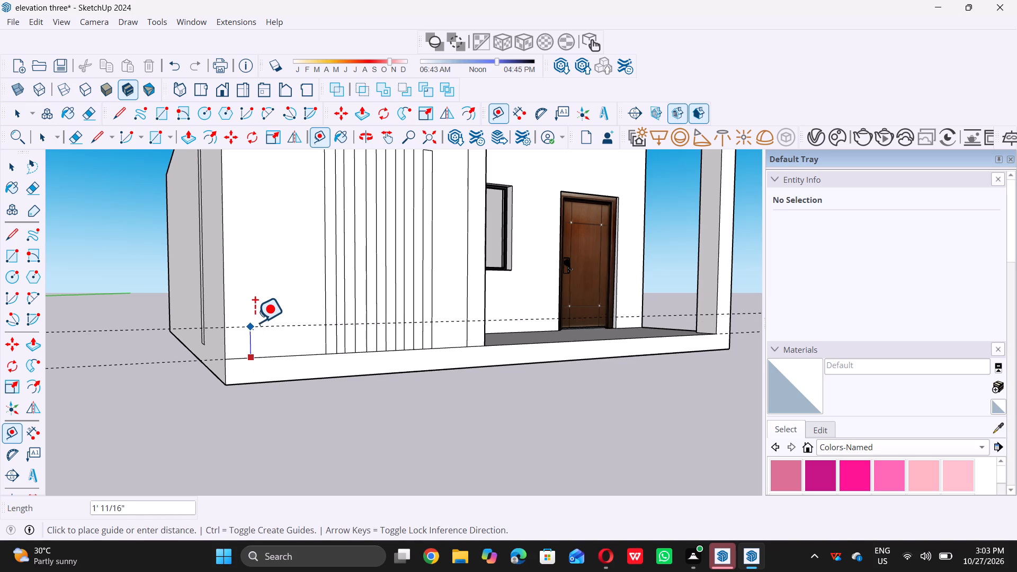
{"action": "key", "text": "4"}
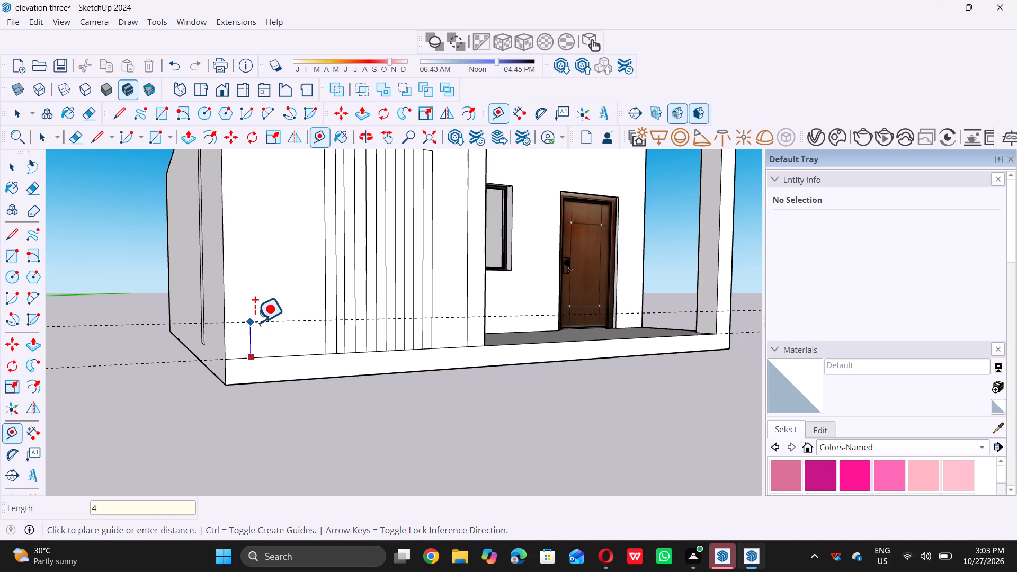
{"action": "key", "text": "5"}
{"action": "key", "text": "shift+quotedbl"}
{"action": "key", "text": "BackSpace"}
{"action": "key", "text": "BackSpace"}
{"action": "key", "text": "BackSpace"}
{"action": "type", "text": "5\""}
{"action": "key", "text": "Return"}
{"action": "key", "text": "space"}
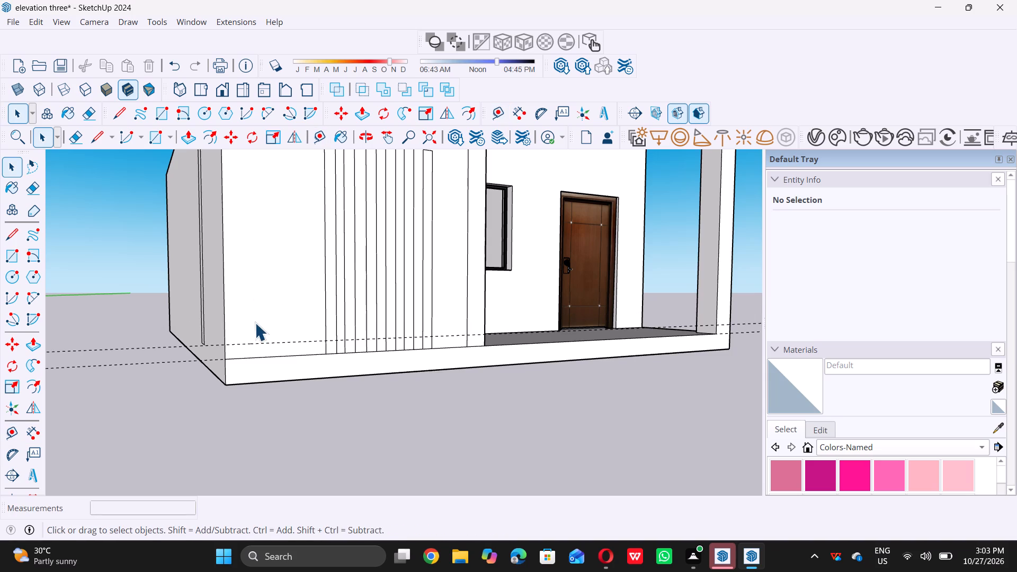
Draw a 5" high rectangle above the base band on the box's front face, from the outer corner to the vertical line near the inner edge.
{"action": "key", "text": "r"}
{"action": "scroll", "coordinate": [249, 352], "scroll_direction": "up", "scroll_amount": 3}
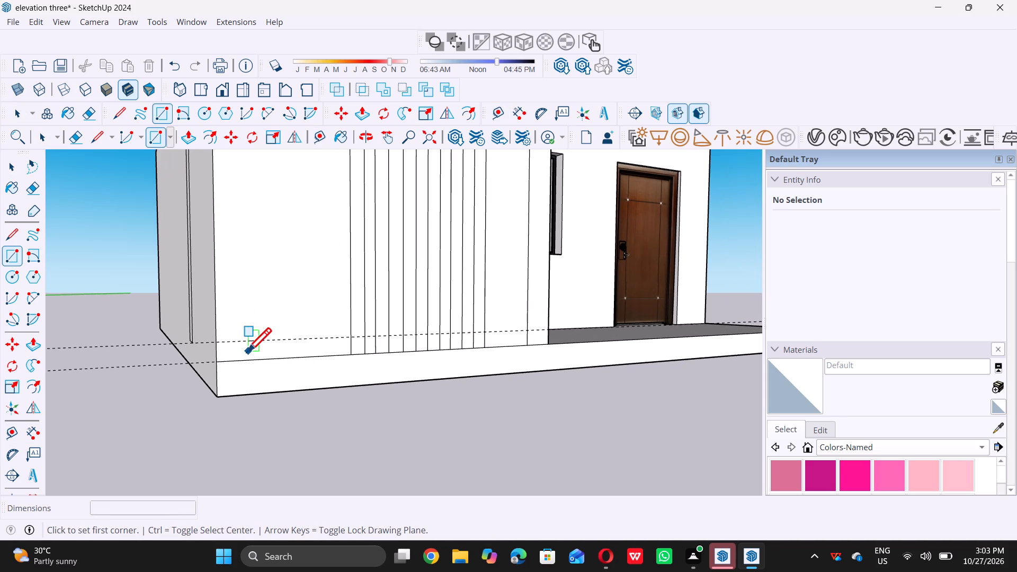
{"action": "left_click", "coordinate": [219, 362]}
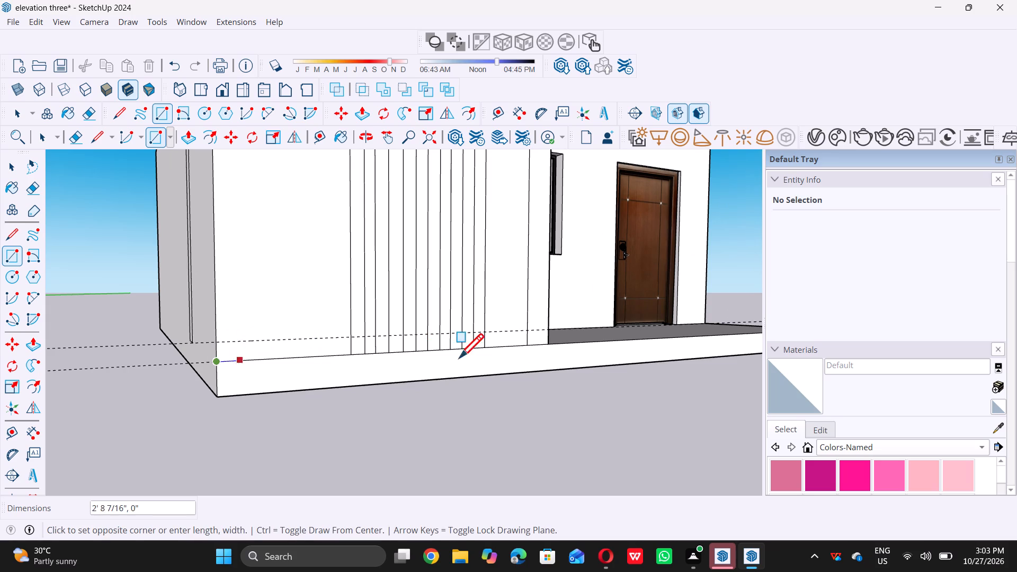
{"action": "left_click", "coordinate": [527, 330]}
{"action": "scroll", "coordinate": [516, 356], "scroll_direction": "down", "scroll_amount": 5}
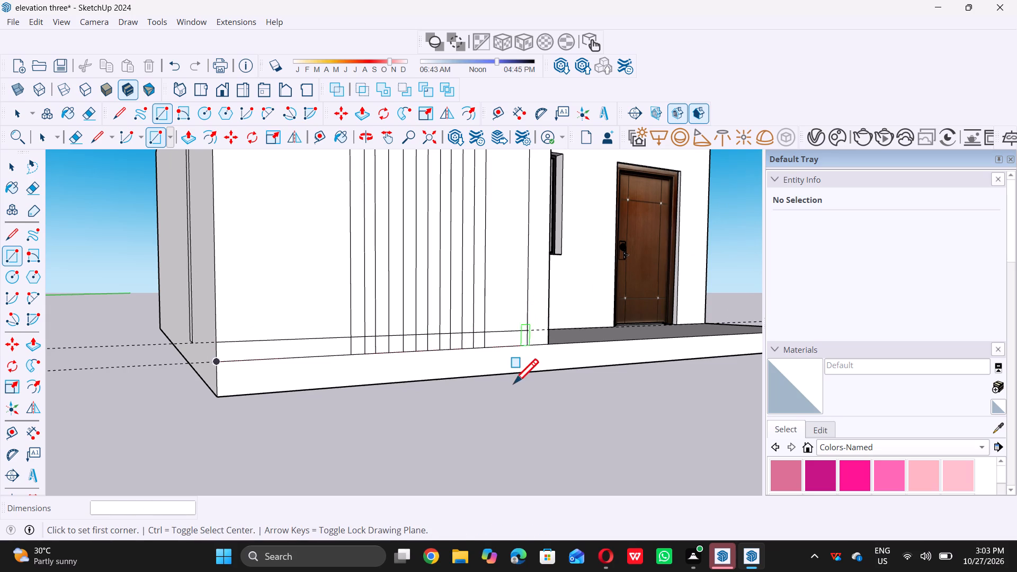
{"action": "scroll", "coordinate": [514, 383], "scroll_direction": "down", "scroll_amount": 11}
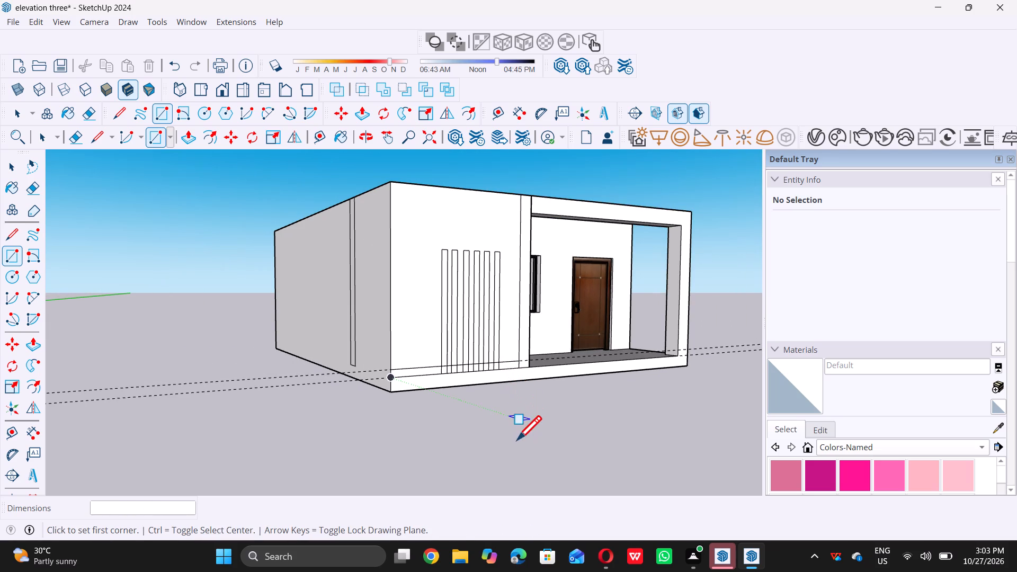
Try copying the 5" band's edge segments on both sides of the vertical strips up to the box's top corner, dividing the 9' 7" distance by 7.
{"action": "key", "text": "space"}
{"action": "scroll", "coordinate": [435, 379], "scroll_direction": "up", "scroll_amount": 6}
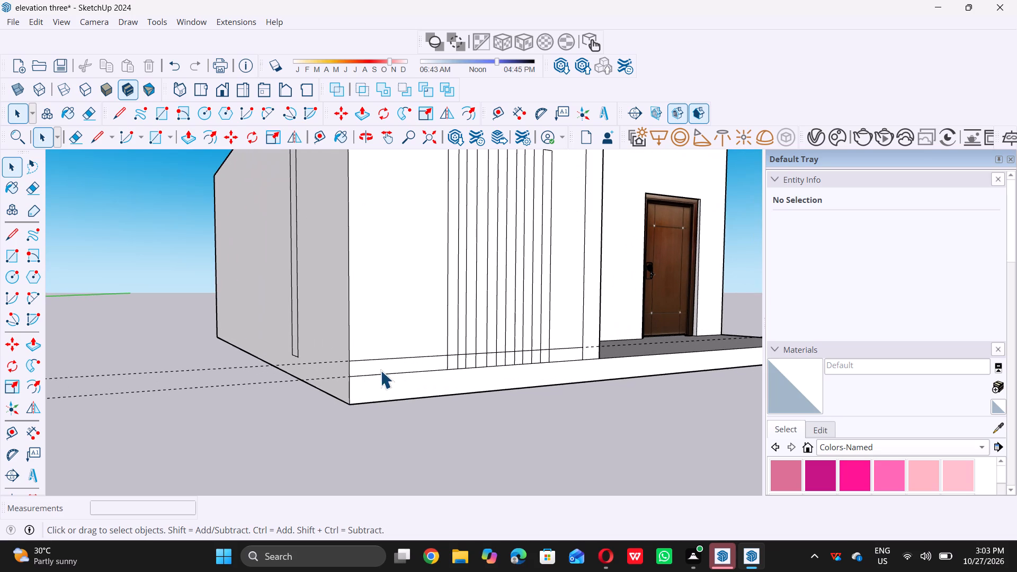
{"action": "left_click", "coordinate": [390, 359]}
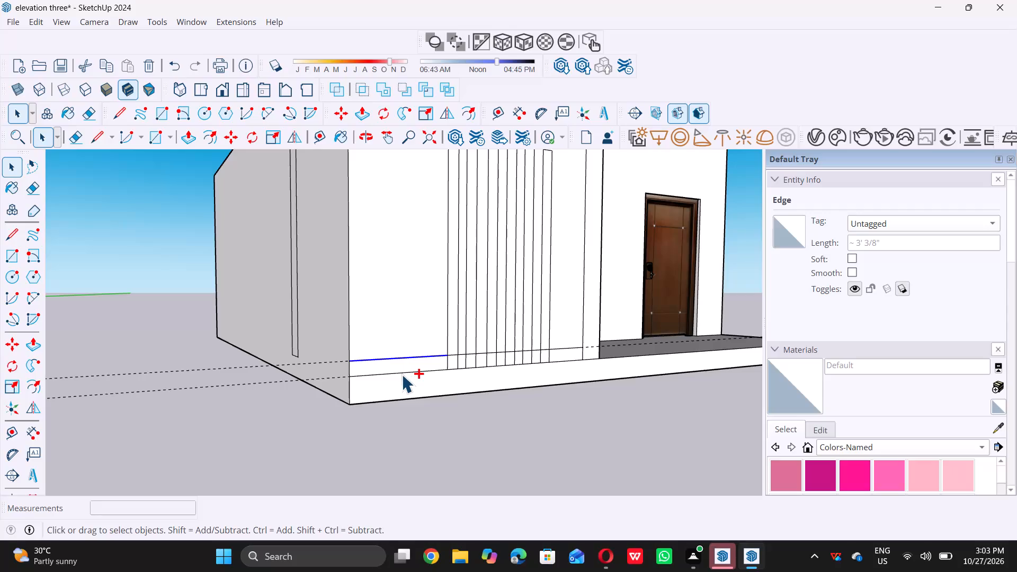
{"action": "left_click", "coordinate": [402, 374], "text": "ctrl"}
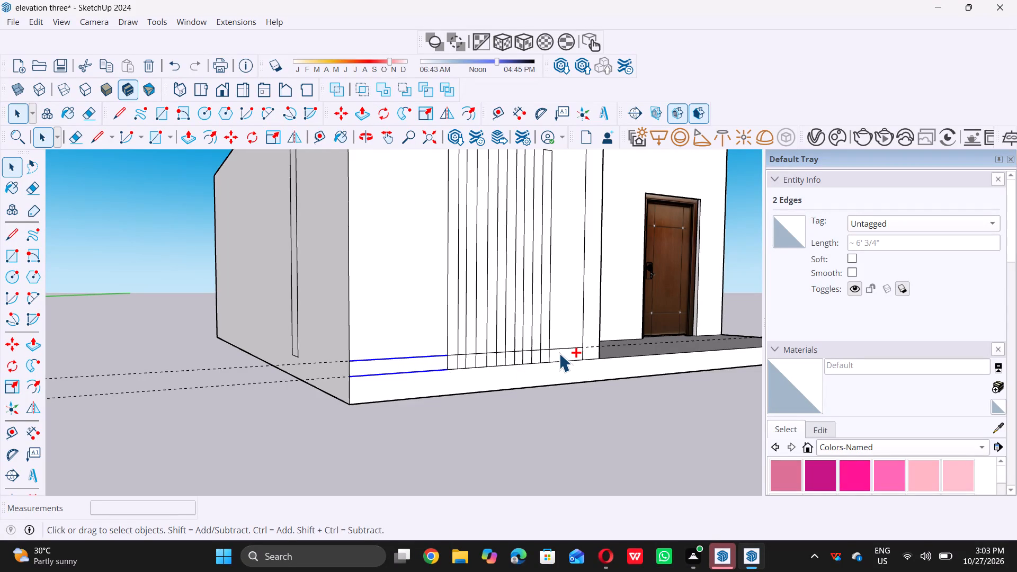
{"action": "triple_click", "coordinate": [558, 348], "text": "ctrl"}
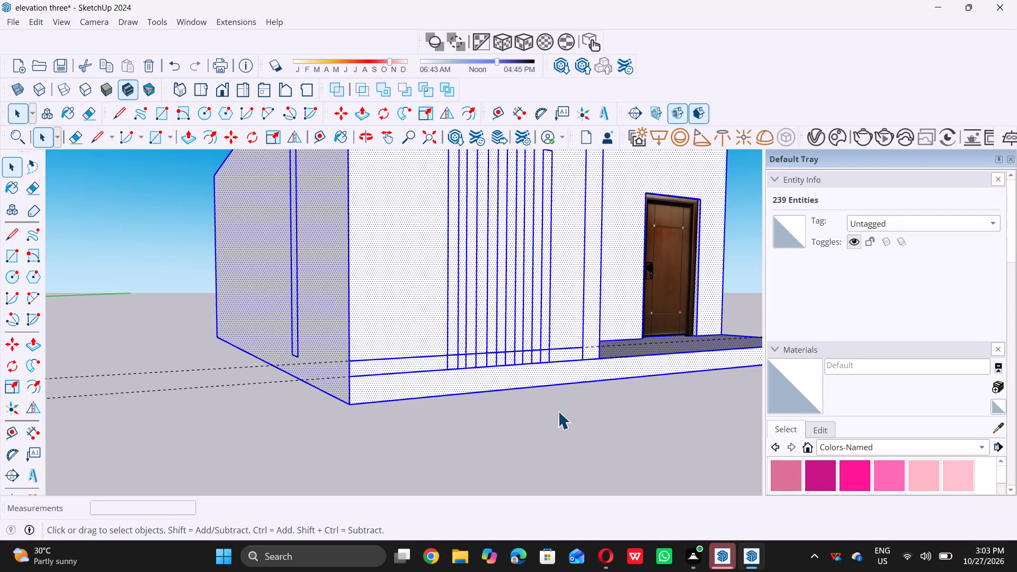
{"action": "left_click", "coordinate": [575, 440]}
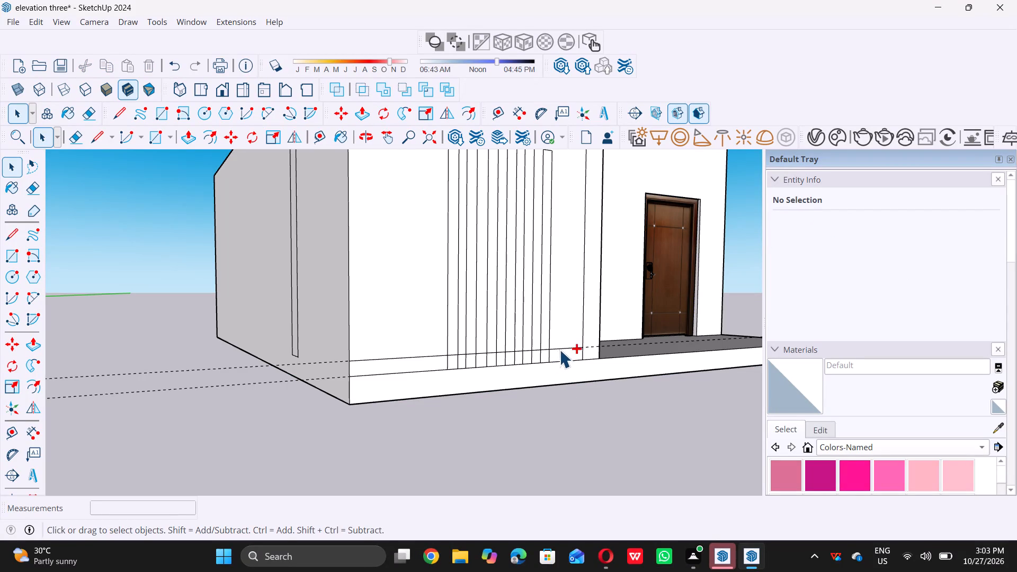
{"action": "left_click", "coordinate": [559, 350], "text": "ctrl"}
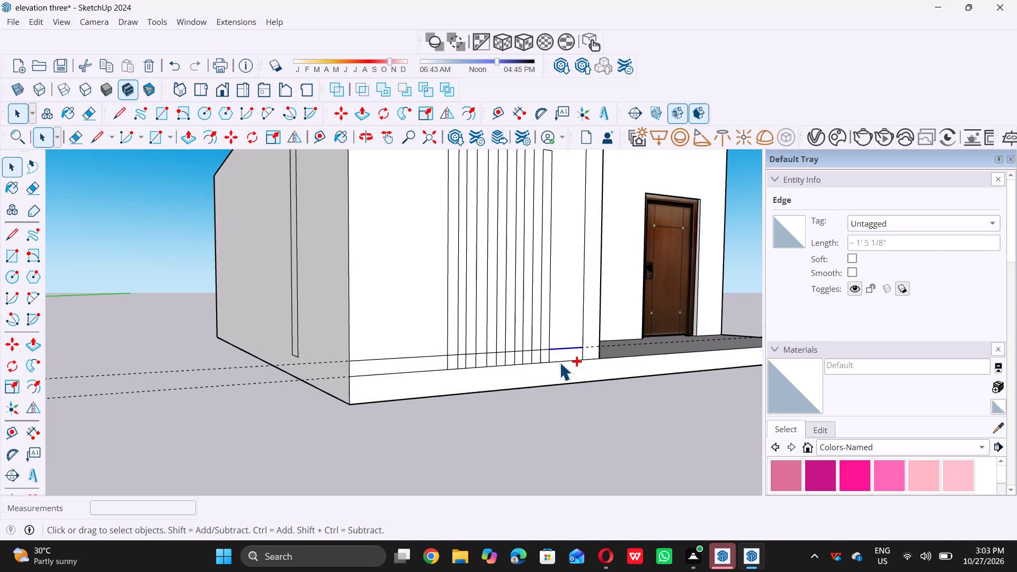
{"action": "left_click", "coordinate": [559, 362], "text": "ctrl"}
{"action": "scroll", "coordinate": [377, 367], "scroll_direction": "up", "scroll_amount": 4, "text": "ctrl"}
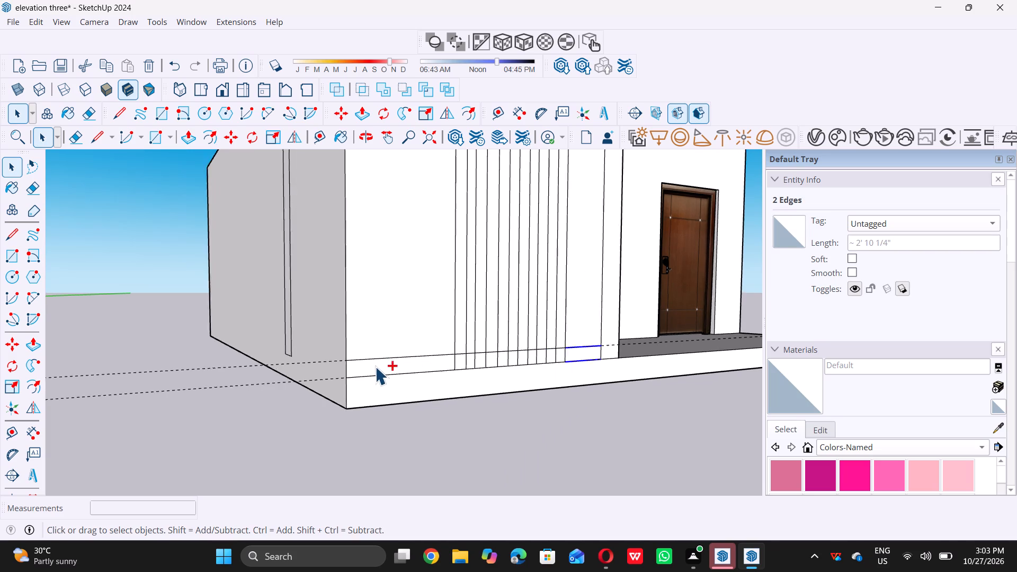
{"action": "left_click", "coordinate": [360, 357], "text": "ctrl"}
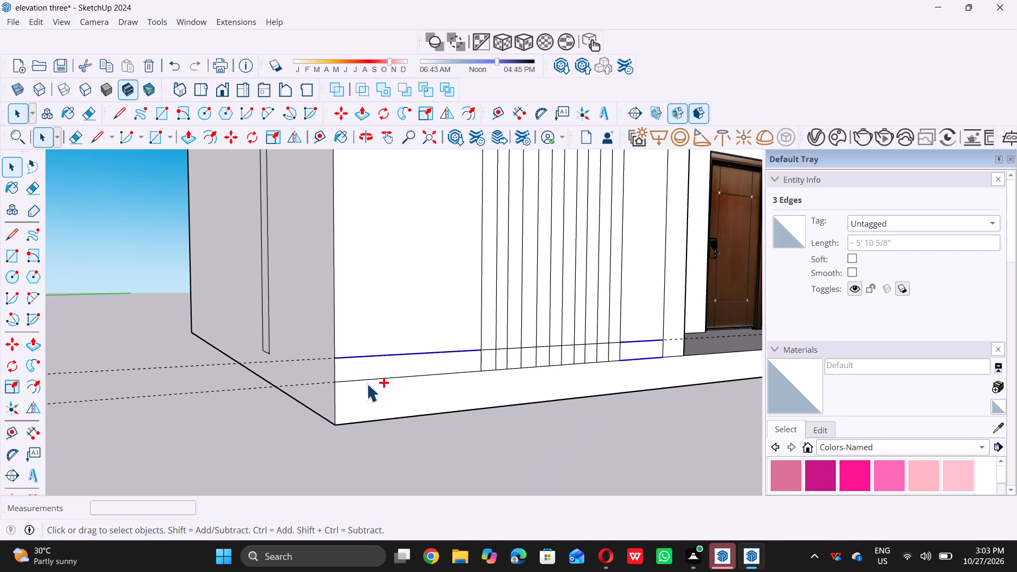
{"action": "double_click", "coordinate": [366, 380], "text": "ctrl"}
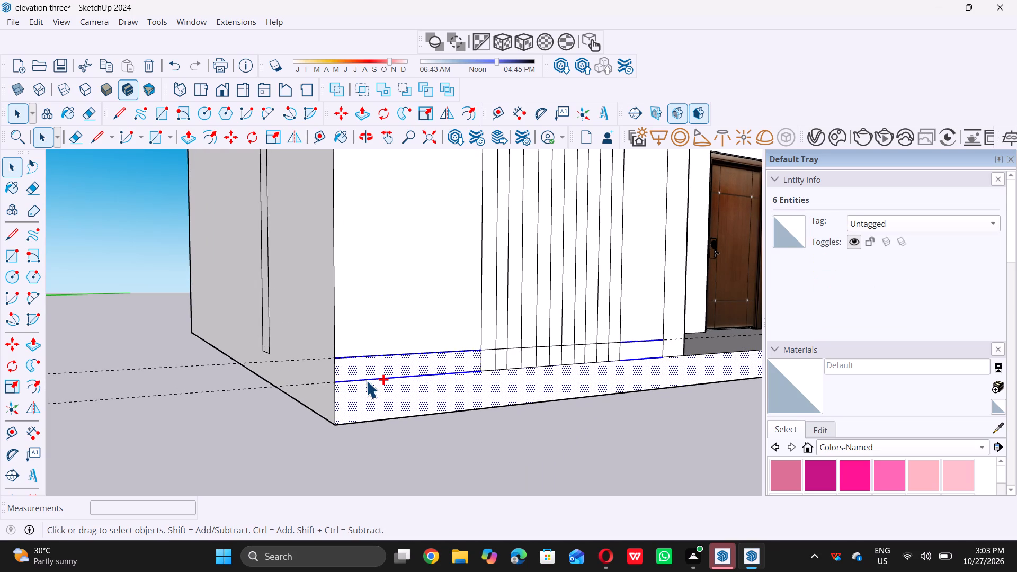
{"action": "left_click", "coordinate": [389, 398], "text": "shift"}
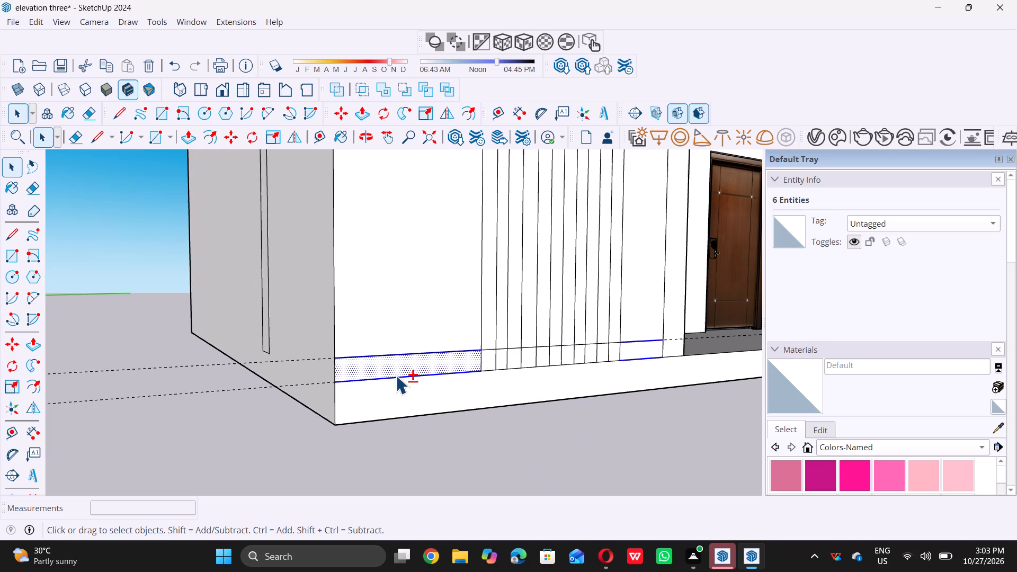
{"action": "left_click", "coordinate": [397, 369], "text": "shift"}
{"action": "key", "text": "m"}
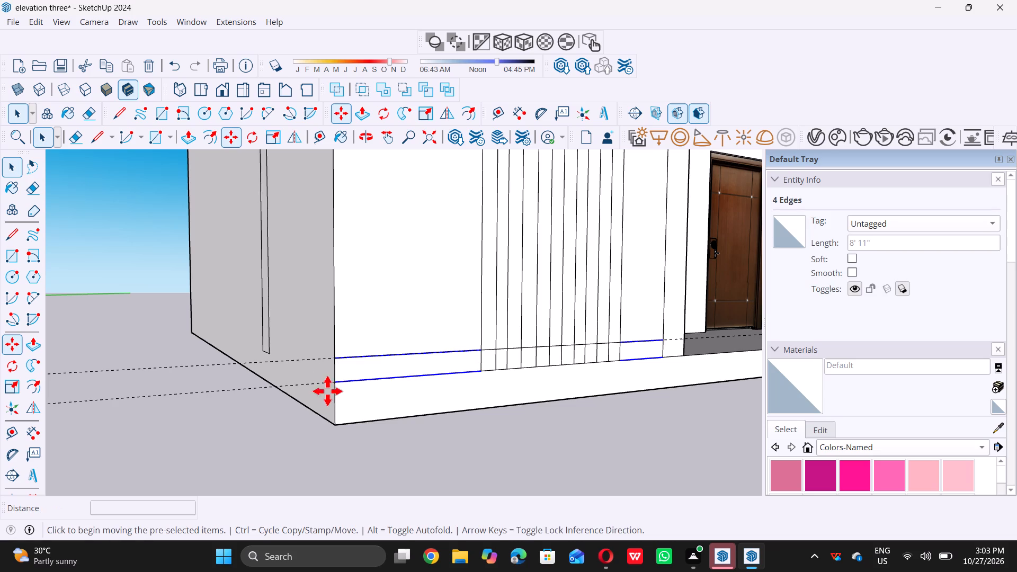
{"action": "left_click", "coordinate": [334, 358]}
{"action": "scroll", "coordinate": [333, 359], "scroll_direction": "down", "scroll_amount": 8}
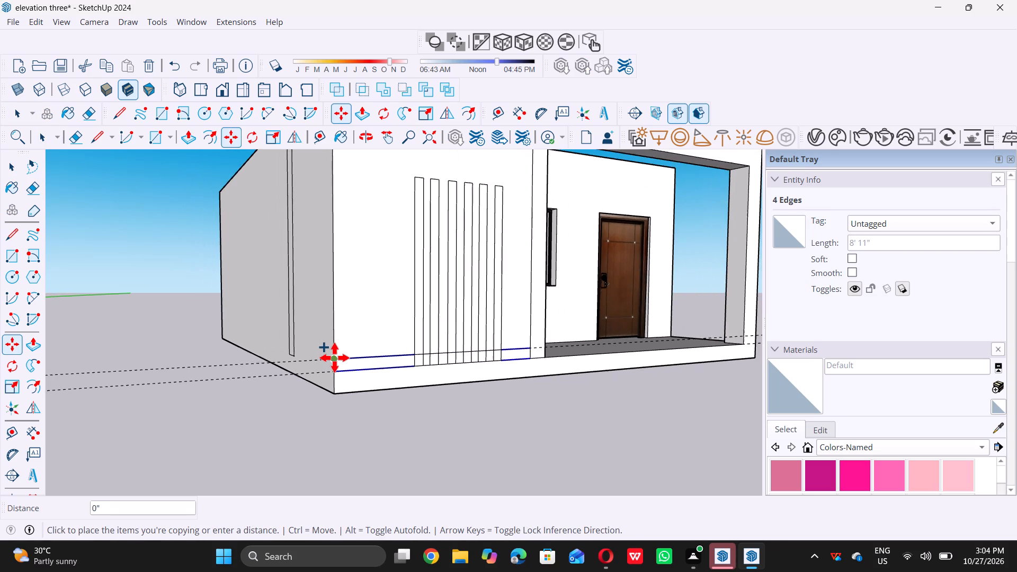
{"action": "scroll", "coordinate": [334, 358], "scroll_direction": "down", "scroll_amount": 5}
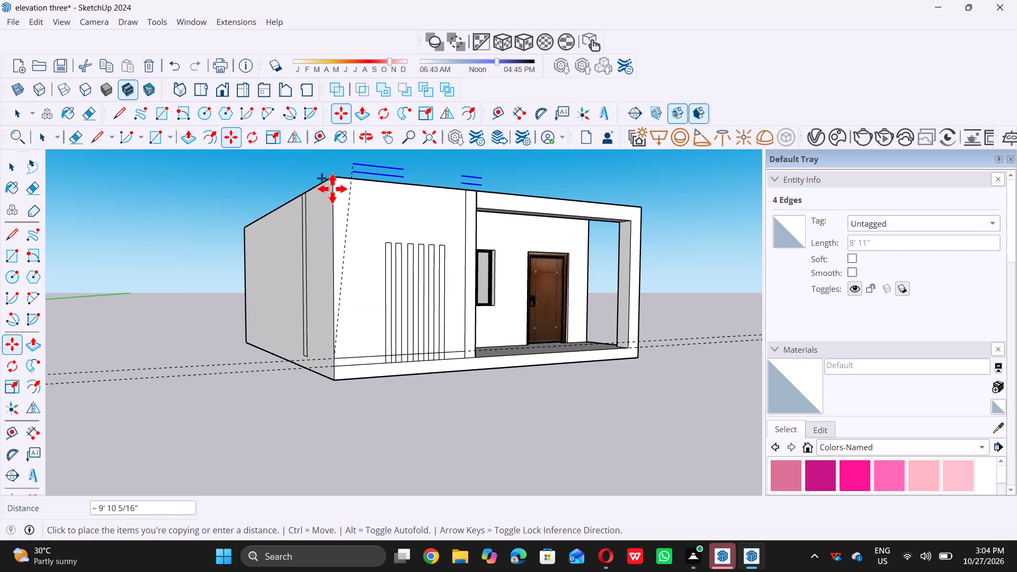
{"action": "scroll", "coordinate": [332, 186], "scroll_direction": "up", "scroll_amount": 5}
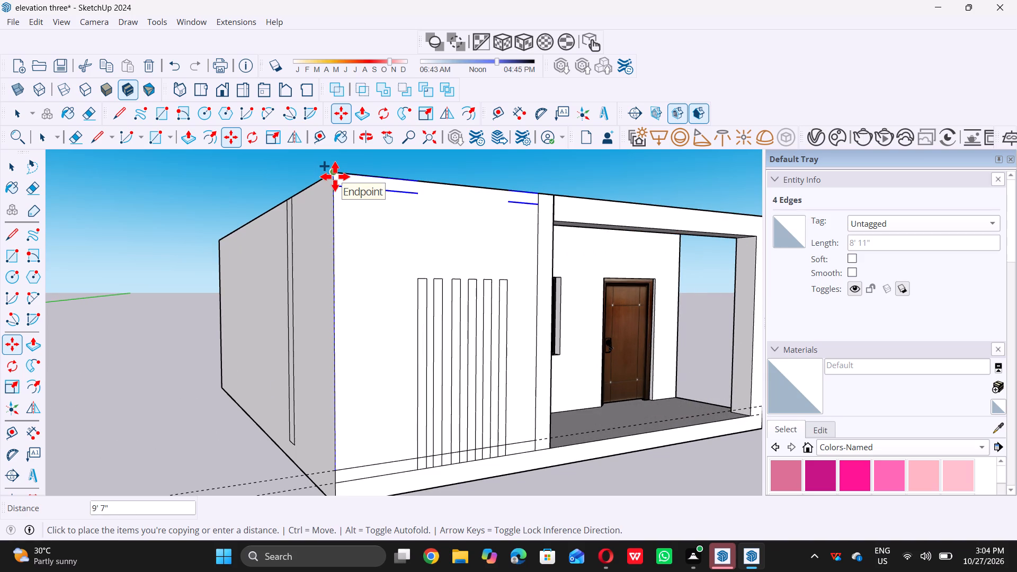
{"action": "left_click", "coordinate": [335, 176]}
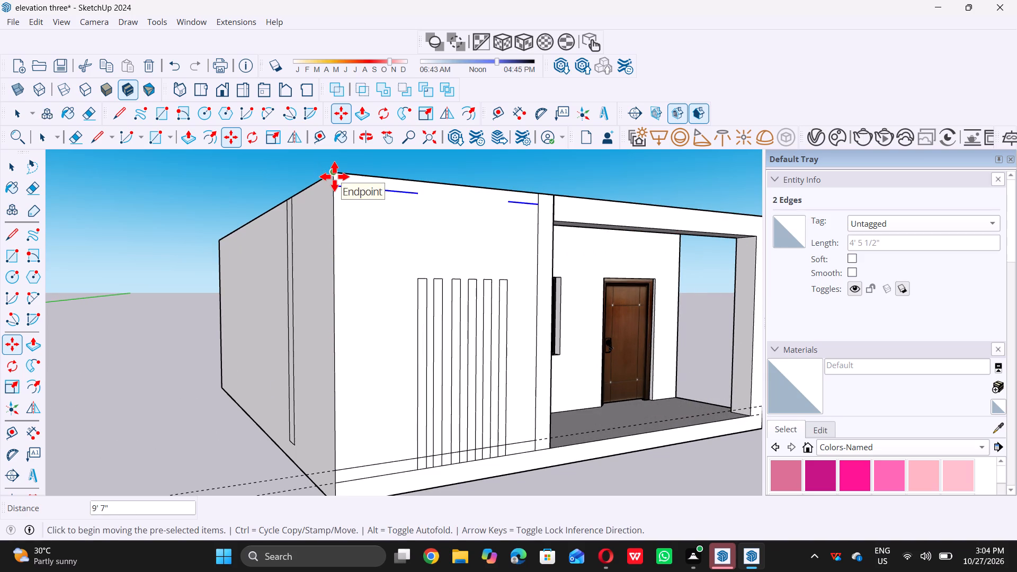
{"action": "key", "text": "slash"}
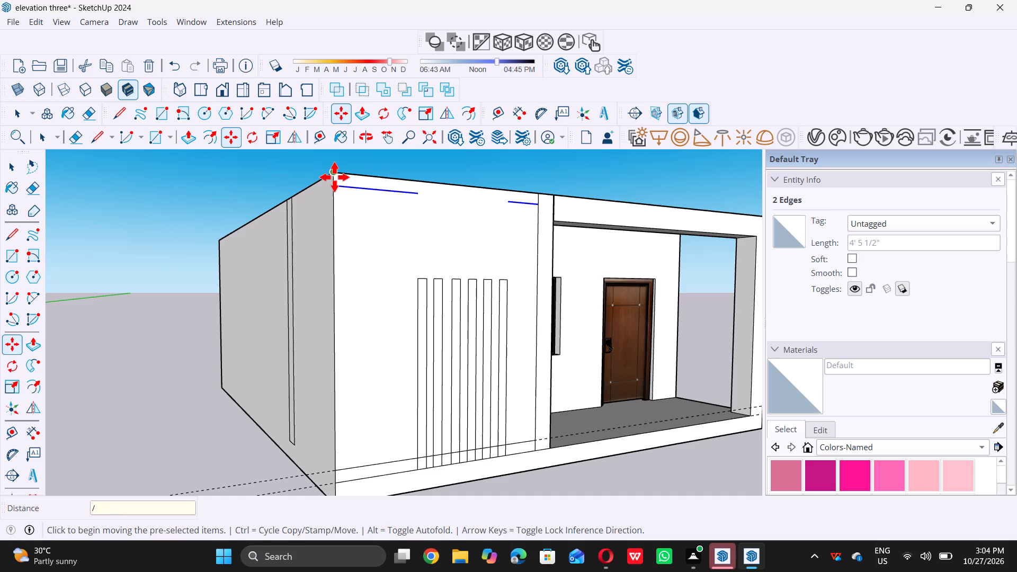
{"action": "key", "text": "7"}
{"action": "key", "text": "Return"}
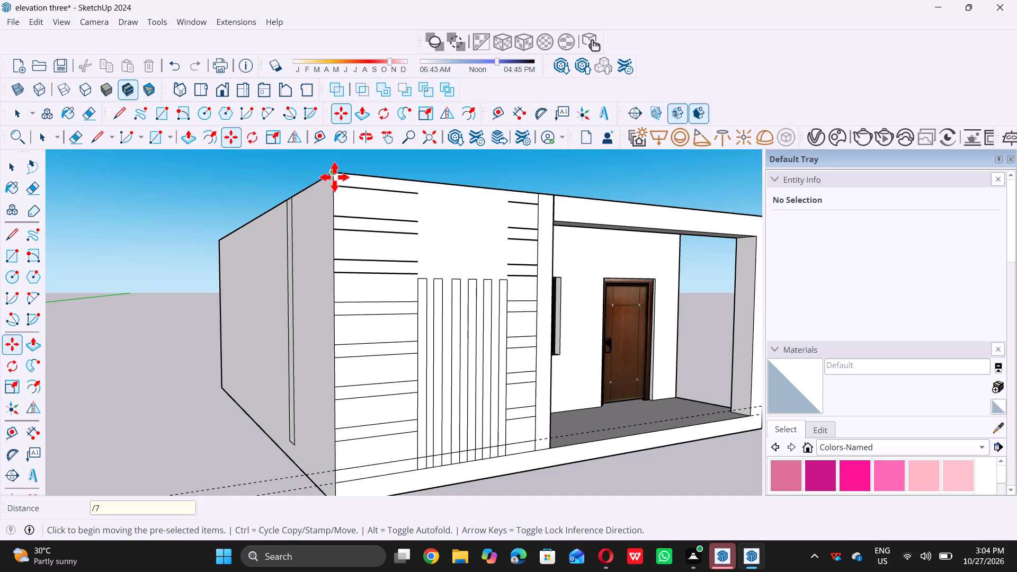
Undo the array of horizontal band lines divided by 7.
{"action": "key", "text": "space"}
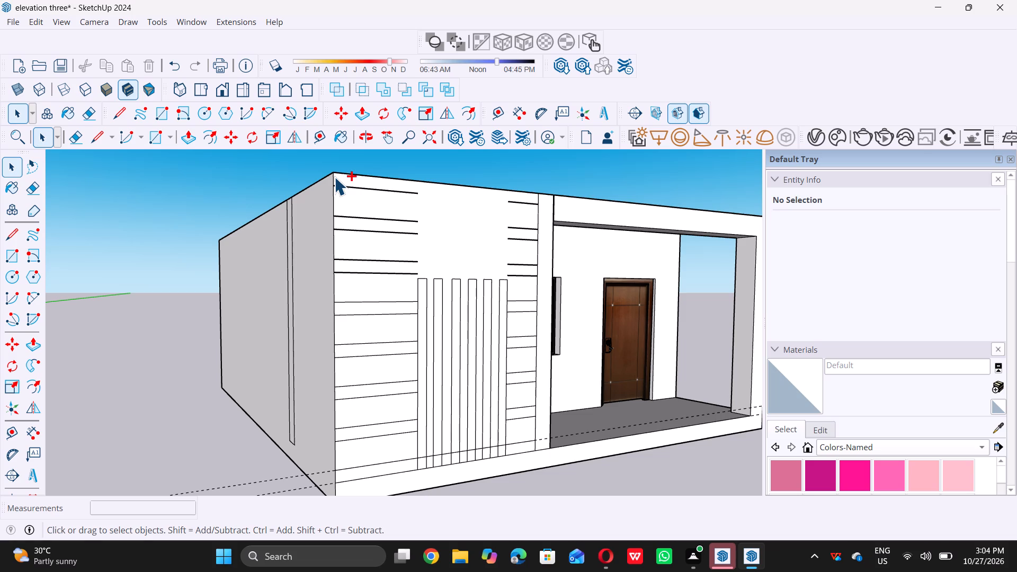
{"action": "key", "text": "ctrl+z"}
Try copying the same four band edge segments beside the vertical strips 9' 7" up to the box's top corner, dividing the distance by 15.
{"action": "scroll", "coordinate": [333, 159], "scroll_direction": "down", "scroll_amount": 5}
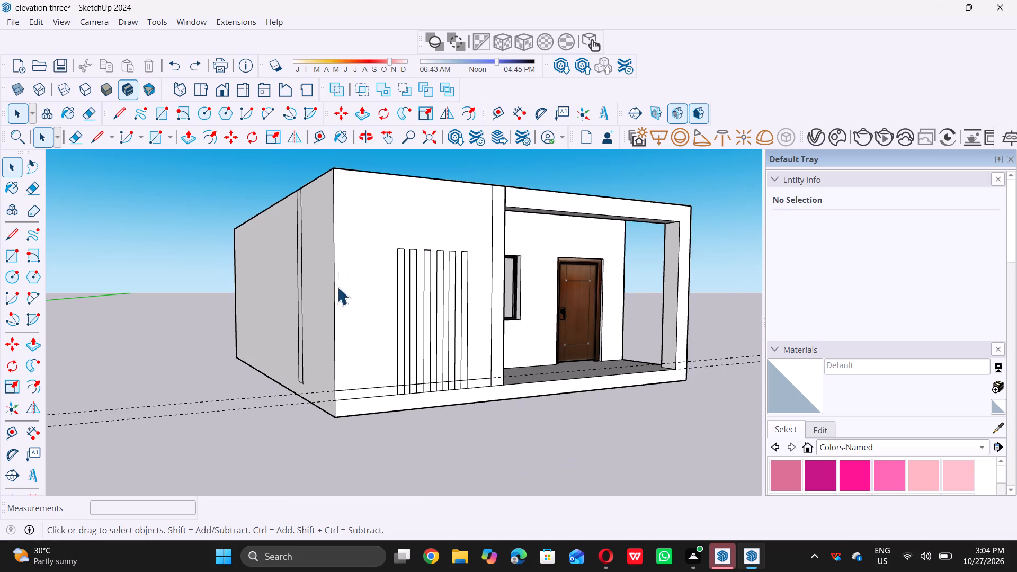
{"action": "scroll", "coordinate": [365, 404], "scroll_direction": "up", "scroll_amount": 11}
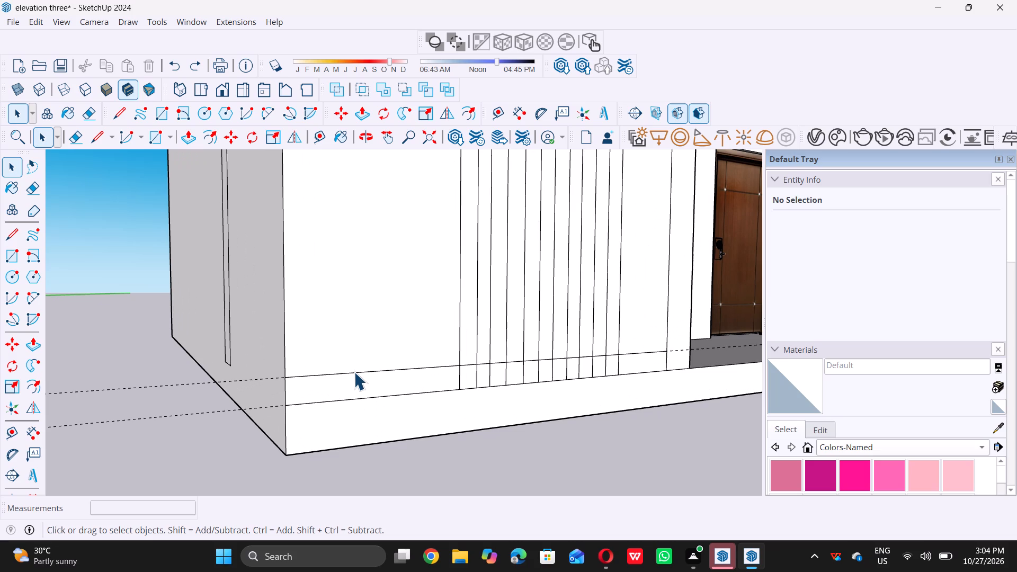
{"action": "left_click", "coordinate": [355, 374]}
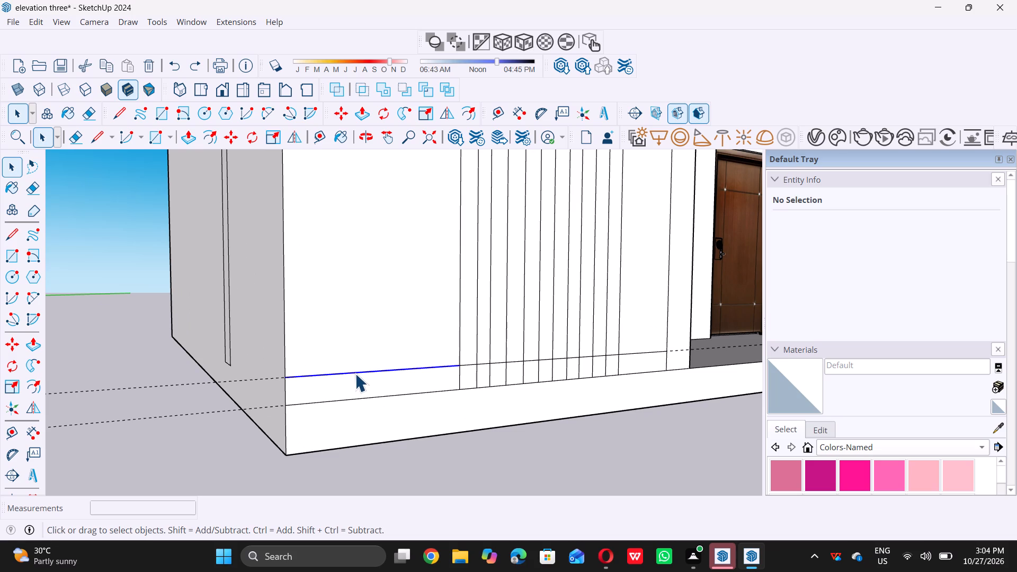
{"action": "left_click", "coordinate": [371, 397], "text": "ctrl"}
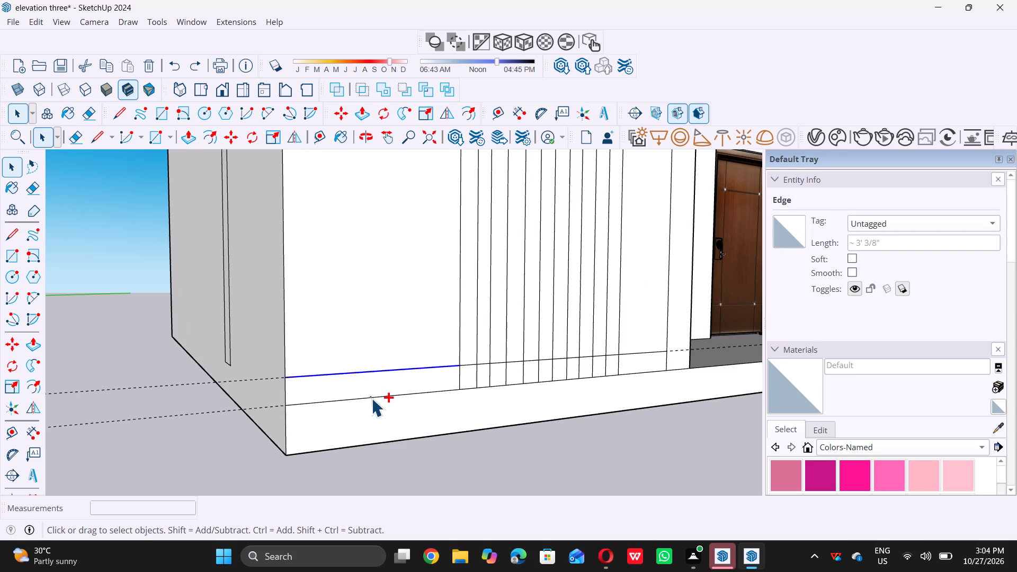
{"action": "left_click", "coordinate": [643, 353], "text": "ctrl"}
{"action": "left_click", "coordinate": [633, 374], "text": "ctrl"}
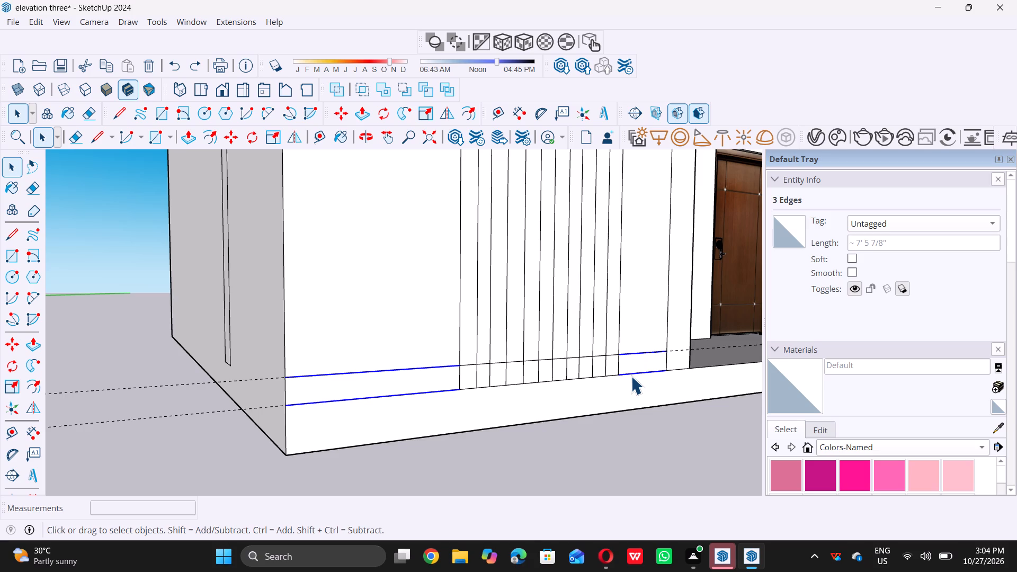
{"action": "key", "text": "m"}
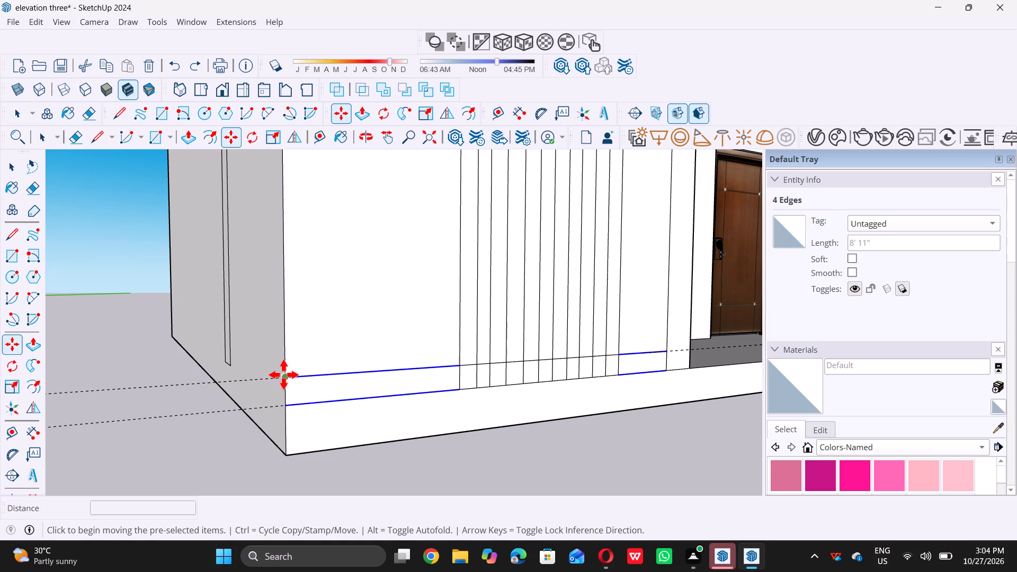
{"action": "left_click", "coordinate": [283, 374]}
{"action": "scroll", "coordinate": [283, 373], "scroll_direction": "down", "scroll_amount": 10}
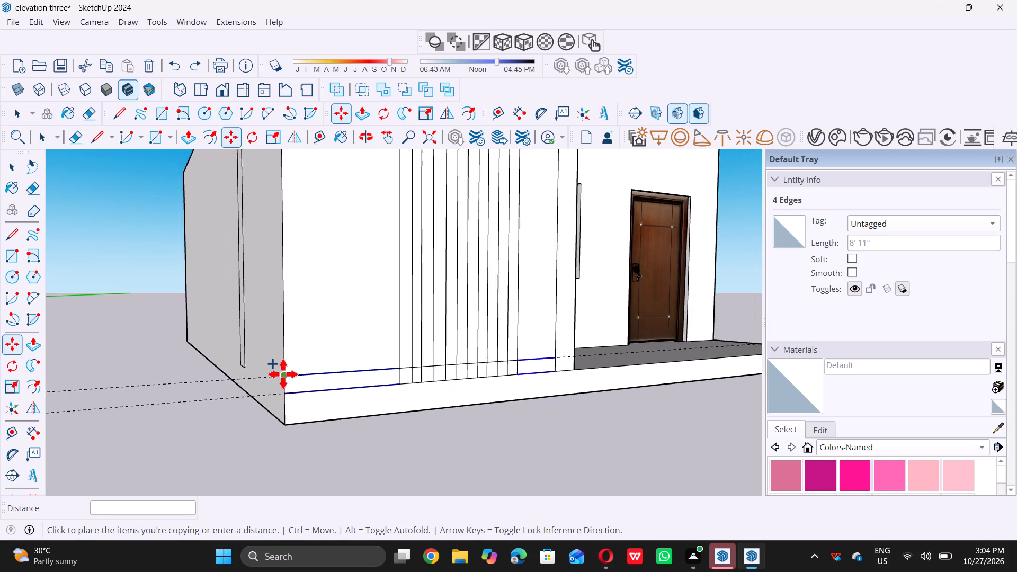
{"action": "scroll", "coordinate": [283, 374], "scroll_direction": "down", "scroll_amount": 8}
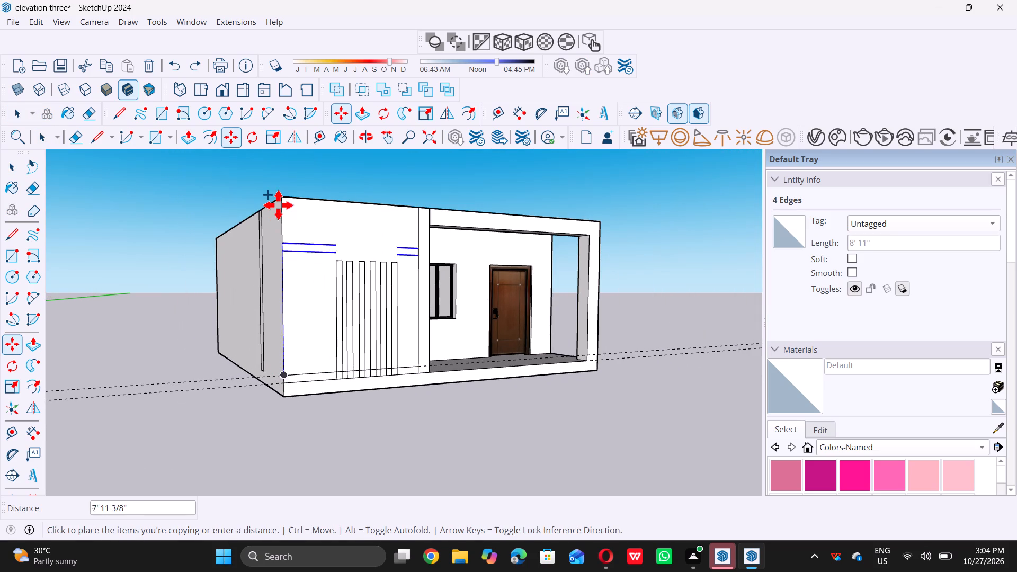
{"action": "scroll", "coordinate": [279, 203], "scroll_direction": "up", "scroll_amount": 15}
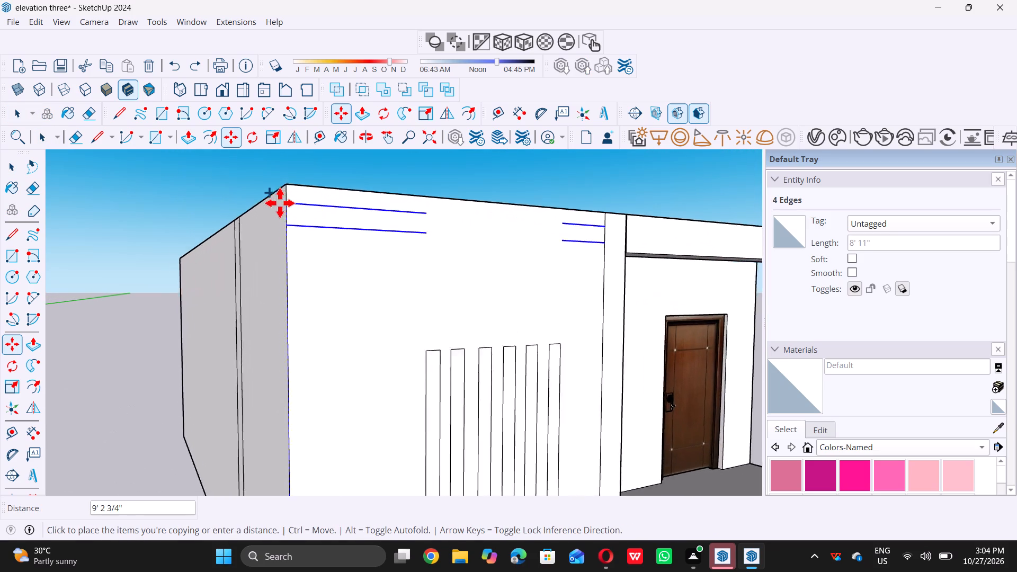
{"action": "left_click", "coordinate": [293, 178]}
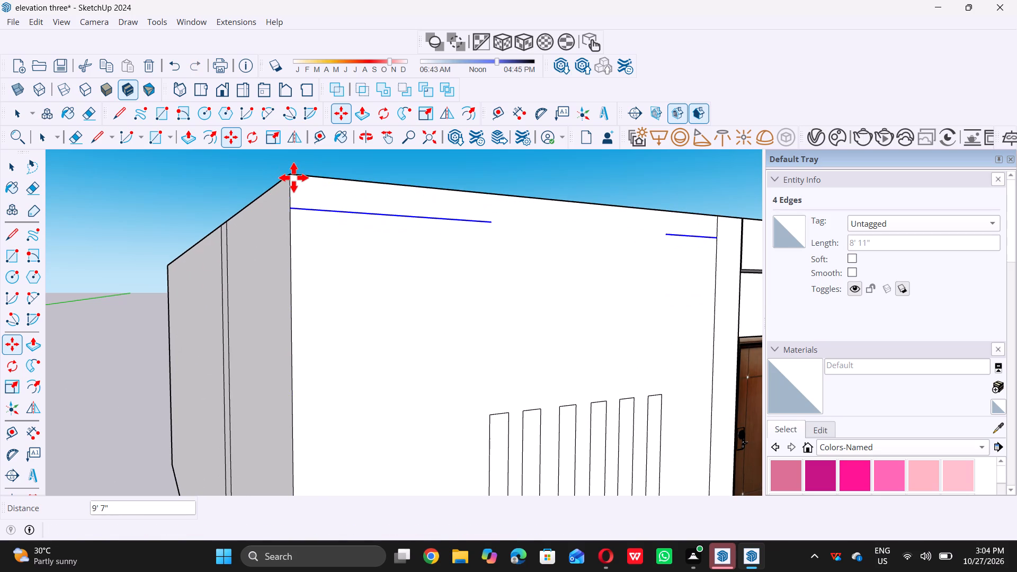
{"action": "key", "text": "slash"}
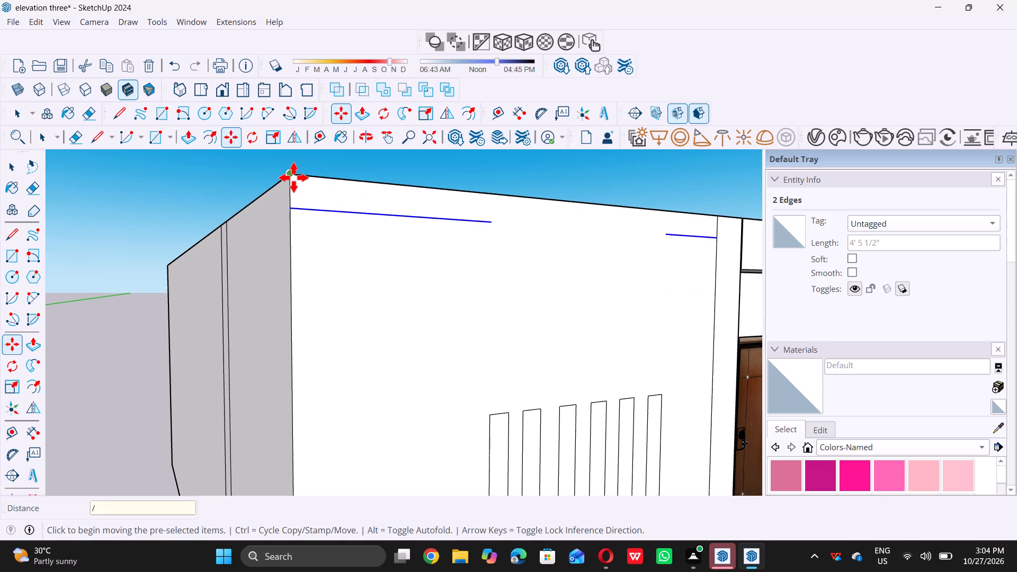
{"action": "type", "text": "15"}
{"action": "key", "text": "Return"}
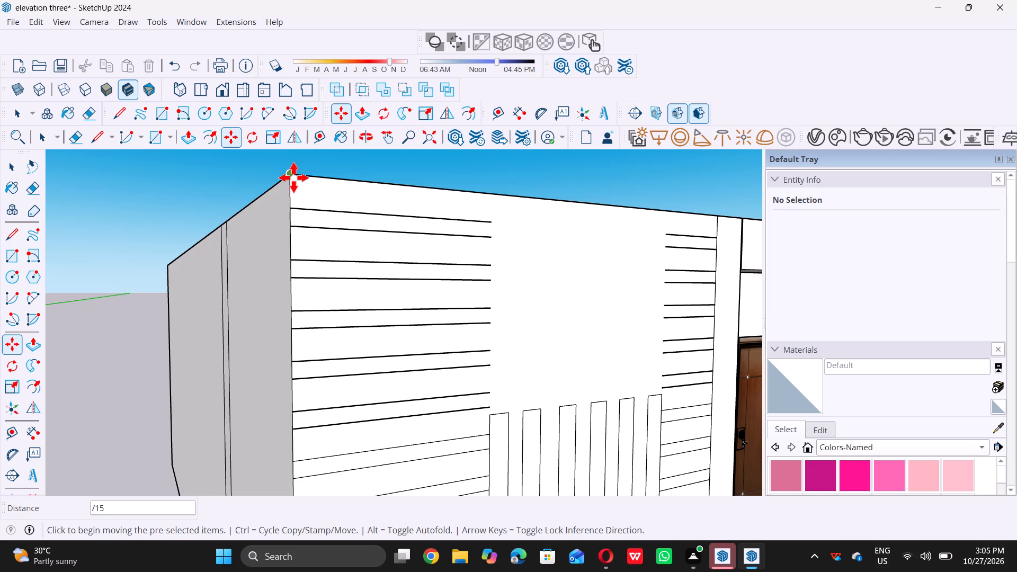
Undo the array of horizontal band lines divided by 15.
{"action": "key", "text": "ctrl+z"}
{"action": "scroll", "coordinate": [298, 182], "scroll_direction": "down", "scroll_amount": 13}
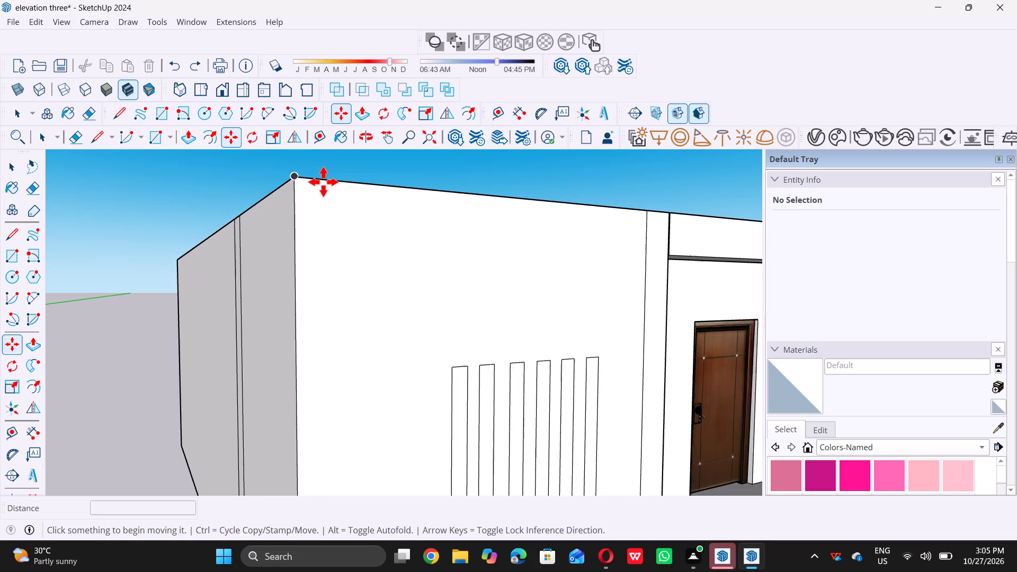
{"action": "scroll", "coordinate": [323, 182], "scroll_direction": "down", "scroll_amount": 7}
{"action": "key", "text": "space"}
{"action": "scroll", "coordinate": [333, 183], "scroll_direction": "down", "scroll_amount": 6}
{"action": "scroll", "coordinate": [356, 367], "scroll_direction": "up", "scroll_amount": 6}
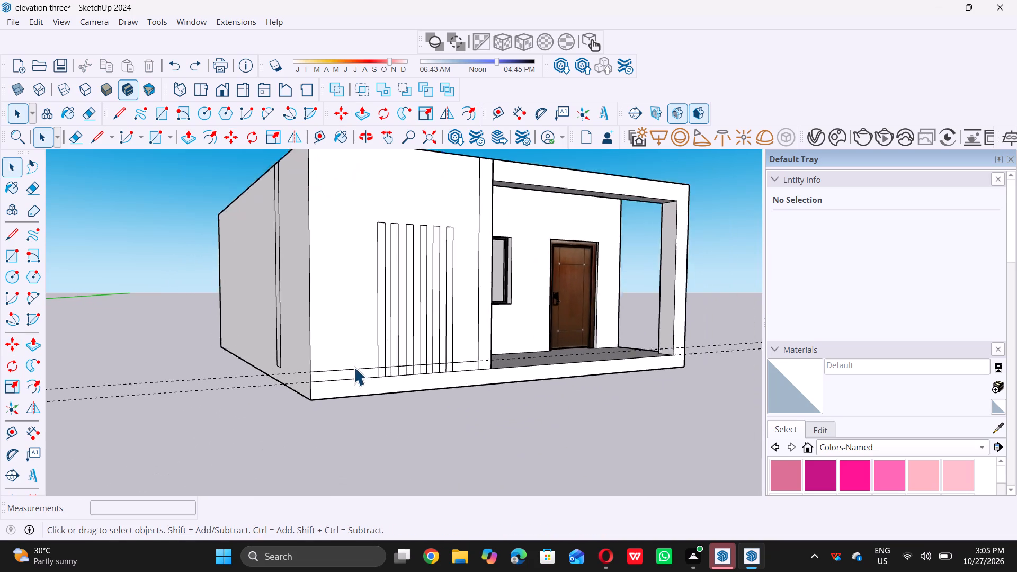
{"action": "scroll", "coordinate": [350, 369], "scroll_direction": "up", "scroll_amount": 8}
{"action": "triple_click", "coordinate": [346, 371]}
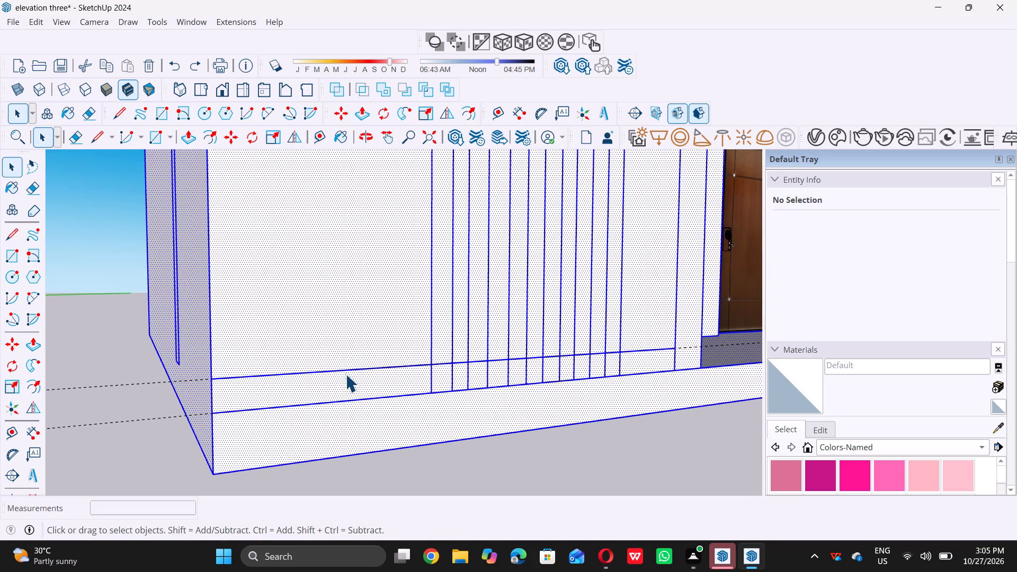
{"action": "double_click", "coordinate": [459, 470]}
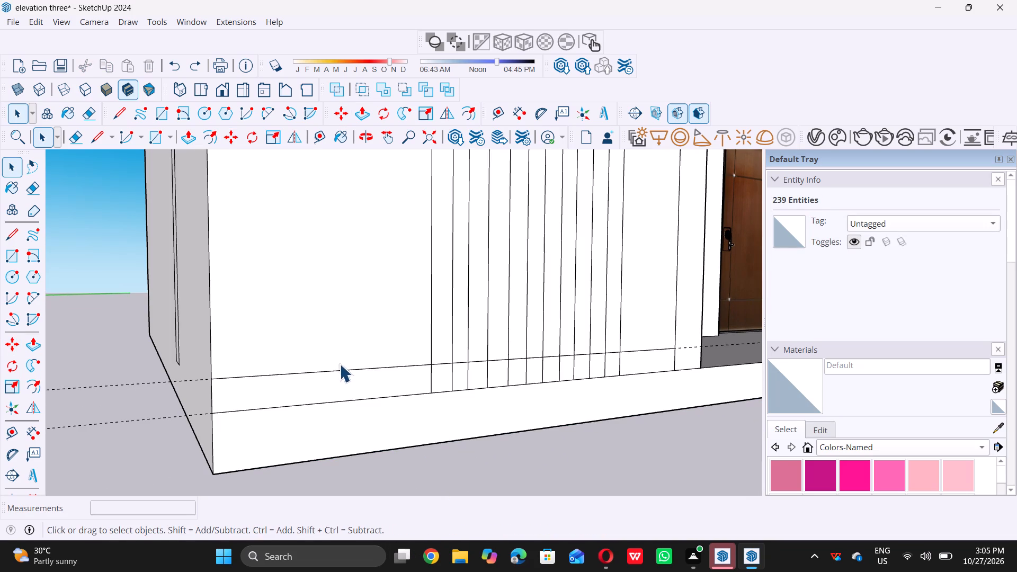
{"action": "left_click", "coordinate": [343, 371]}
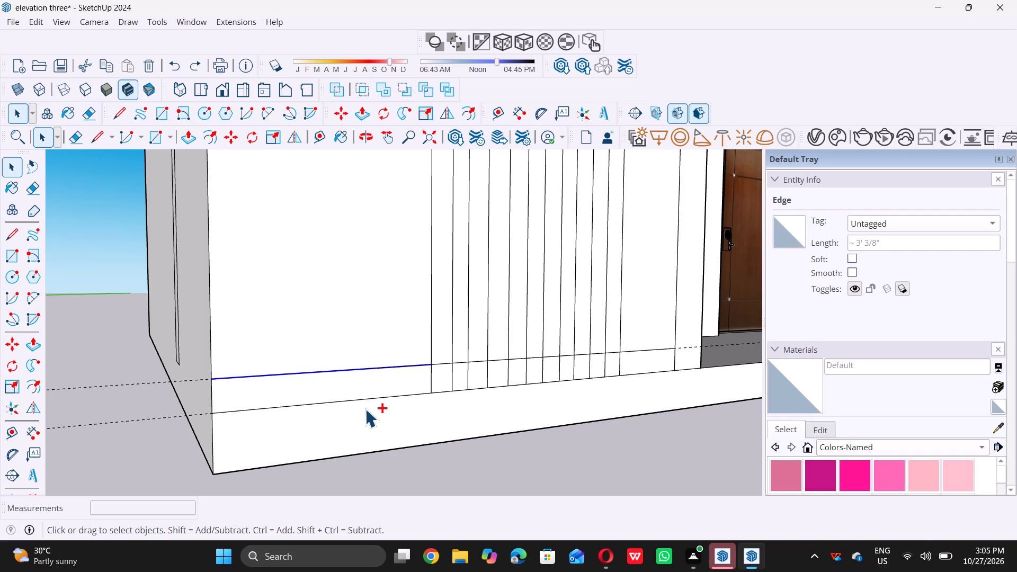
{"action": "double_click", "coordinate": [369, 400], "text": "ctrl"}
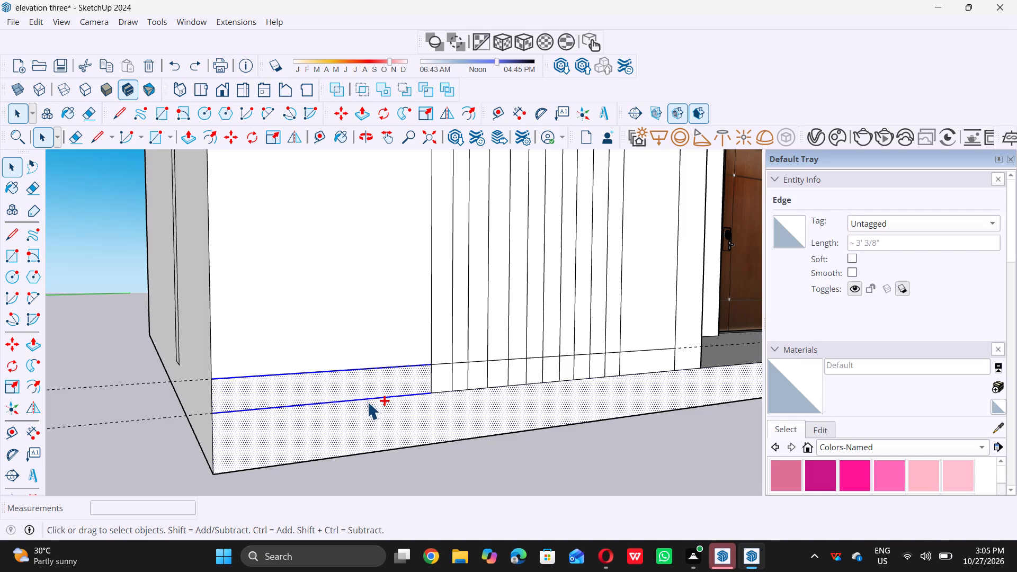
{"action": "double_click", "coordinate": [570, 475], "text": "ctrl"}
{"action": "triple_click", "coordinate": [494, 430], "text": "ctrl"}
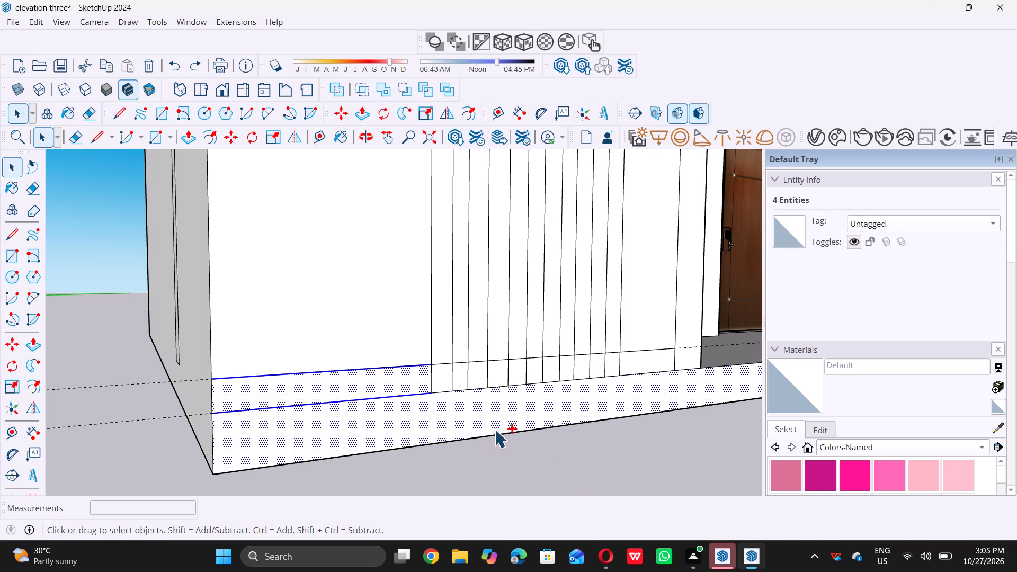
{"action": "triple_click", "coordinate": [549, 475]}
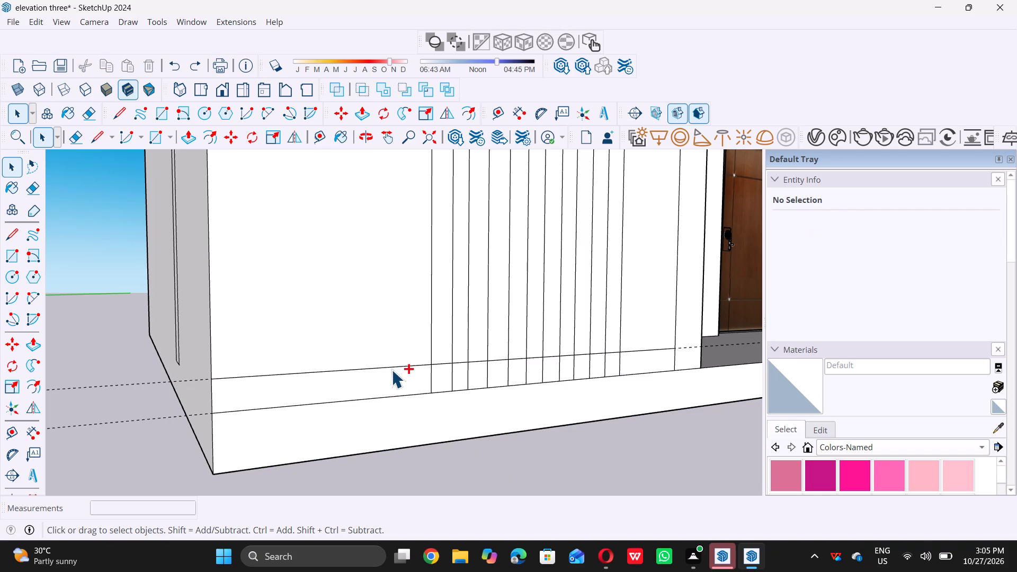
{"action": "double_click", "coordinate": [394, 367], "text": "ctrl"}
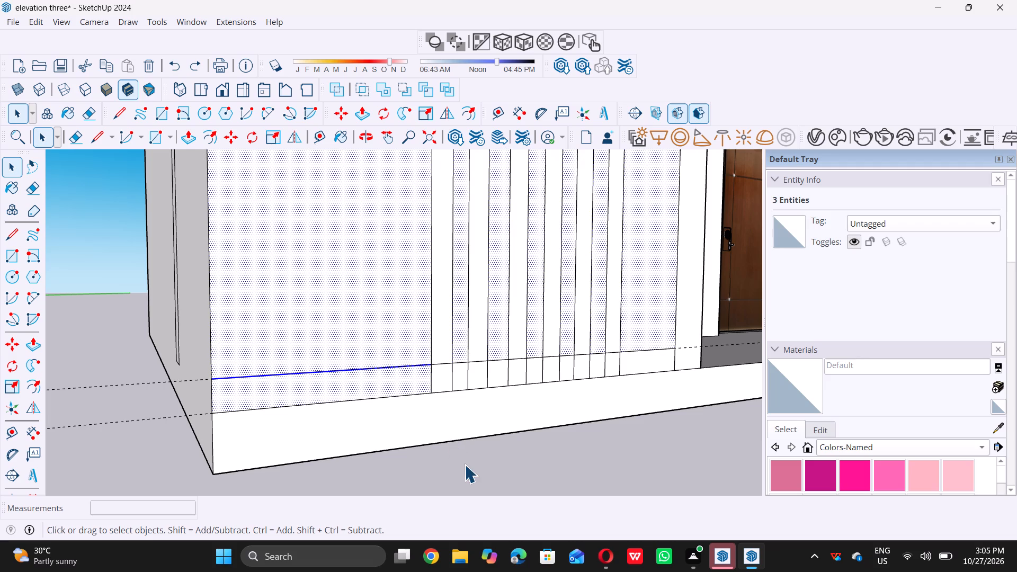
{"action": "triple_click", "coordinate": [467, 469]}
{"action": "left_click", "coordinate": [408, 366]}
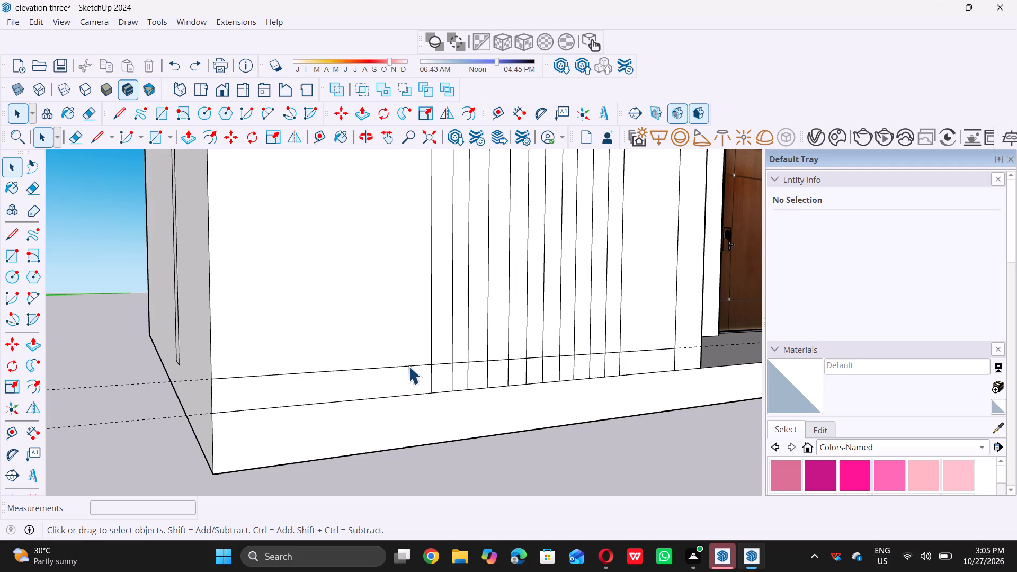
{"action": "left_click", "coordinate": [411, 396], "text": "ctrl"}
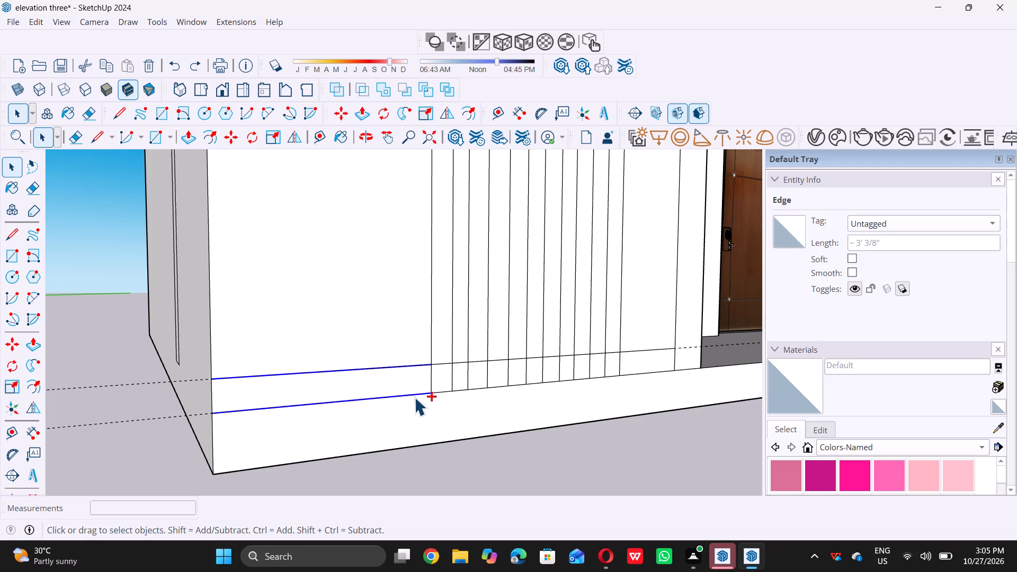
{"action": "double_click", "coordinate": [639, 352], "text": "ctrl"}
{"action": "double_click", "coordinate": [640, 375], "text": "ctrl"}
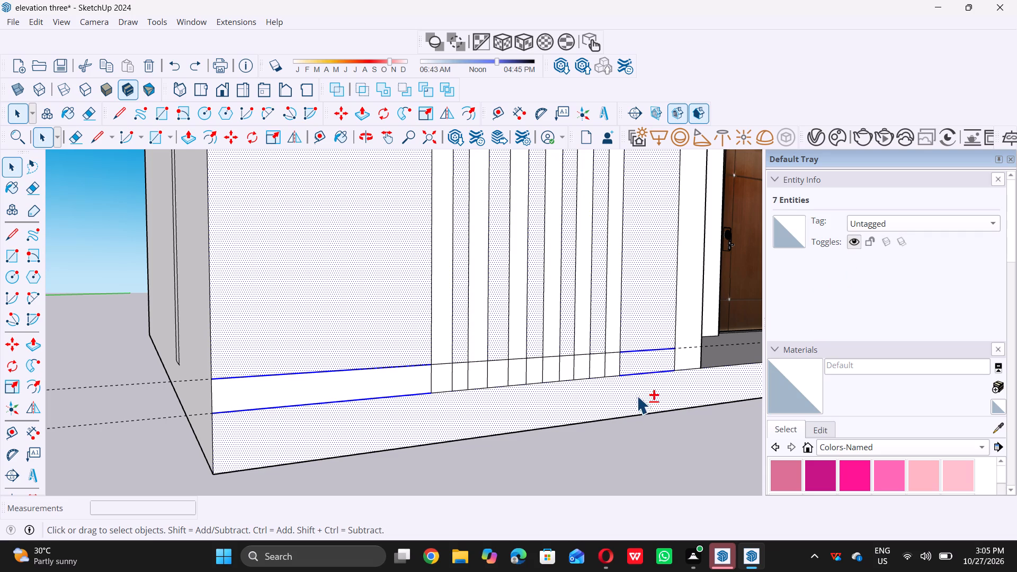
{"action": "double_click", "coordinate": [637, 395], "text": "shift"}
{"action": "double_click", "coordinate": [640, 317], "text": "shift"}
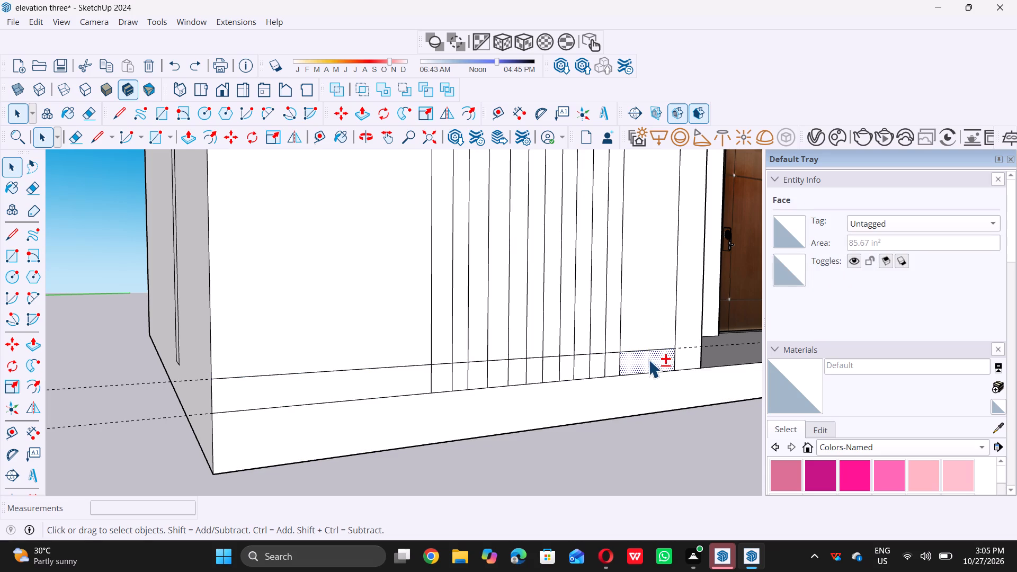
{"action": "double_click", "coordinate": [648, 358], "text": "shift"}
Copy the 5" band's four edge segments beside the vertical strips 9' 7" up to the box's top corner, dividing the distance by 20.
{"action": "scroll", "coordinate": [637, 355], "scroll_direction": "up", "scroll_amount": 5, "text": "ctrl"}
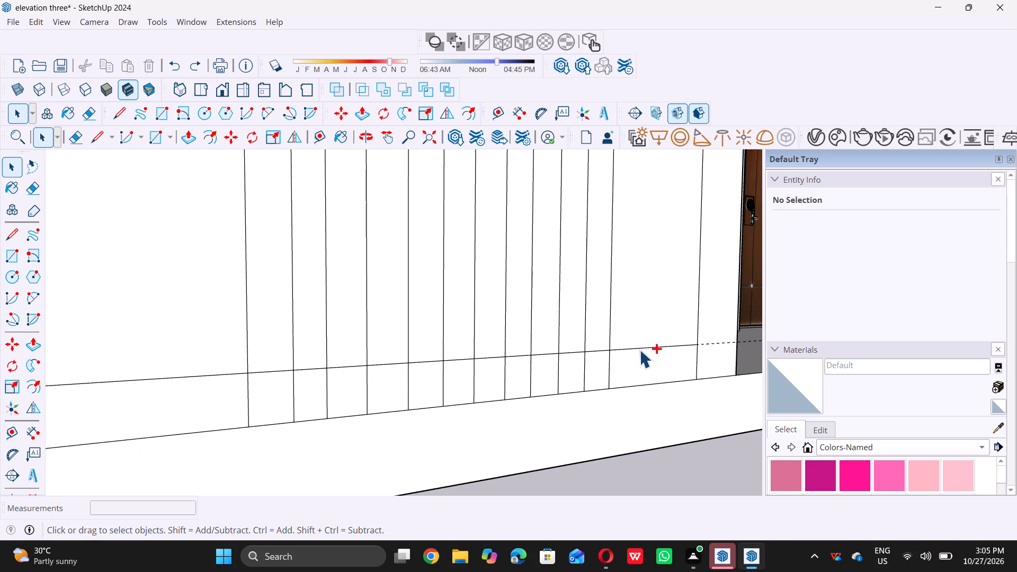
{"action": "double_click", "coordinate": [640, 348], "text": "ctrl"}
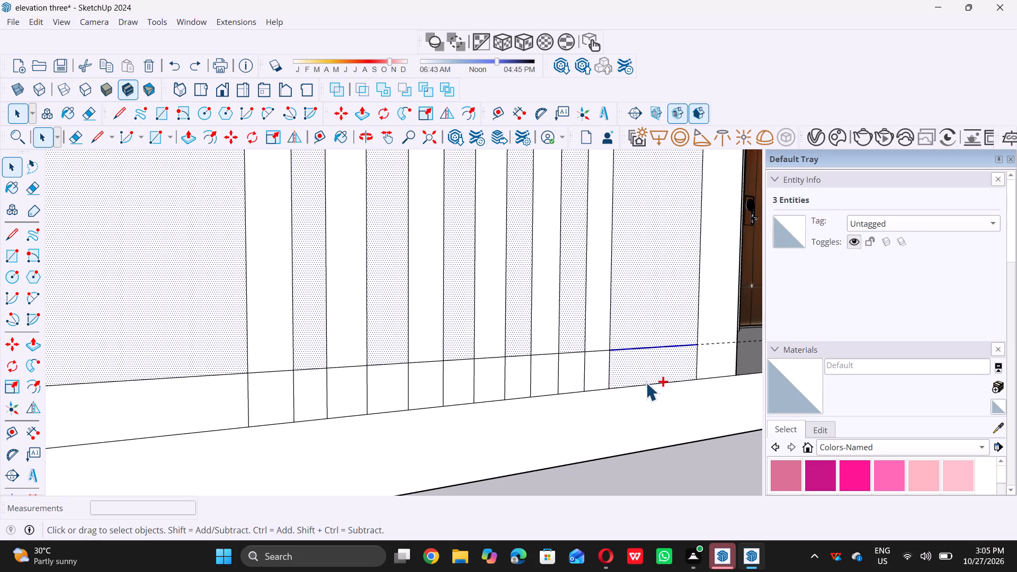
{"action": "triple_click", "coordinate": [647, 384], "text": "ctrl"}
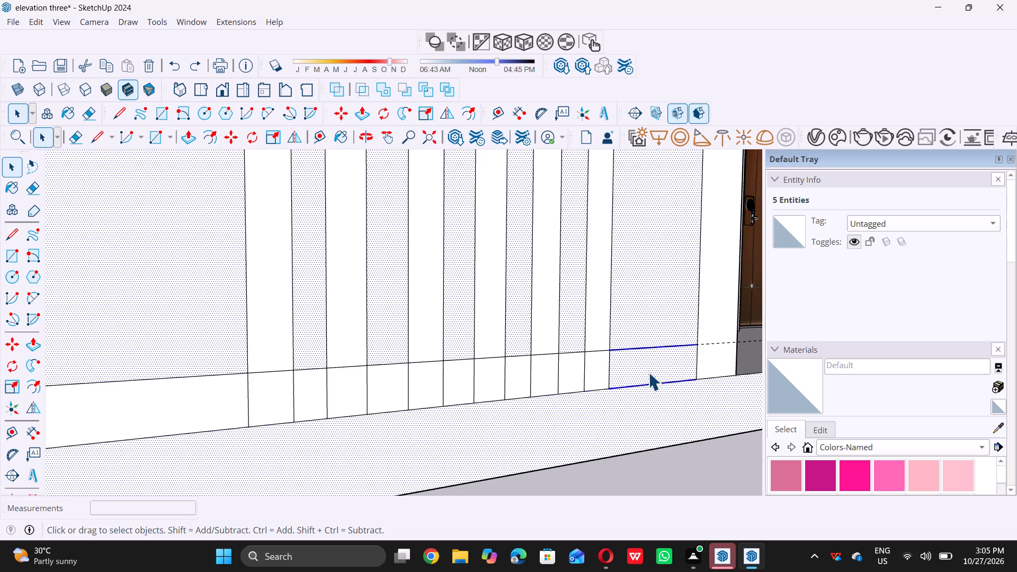
{"action": "left_click", "coordinate": [646, 369], "text": "shift"}
{"action": "double_click", "coordinate": [632, 305], "text": "shift"}
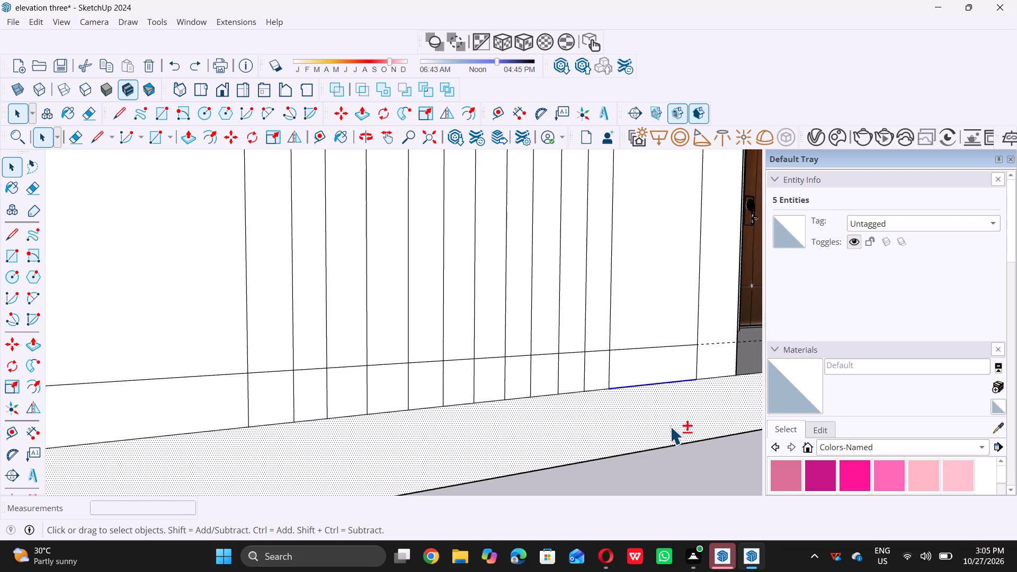
{"action": "left_click", "coordinate": [670, 426], "text": "shift"}
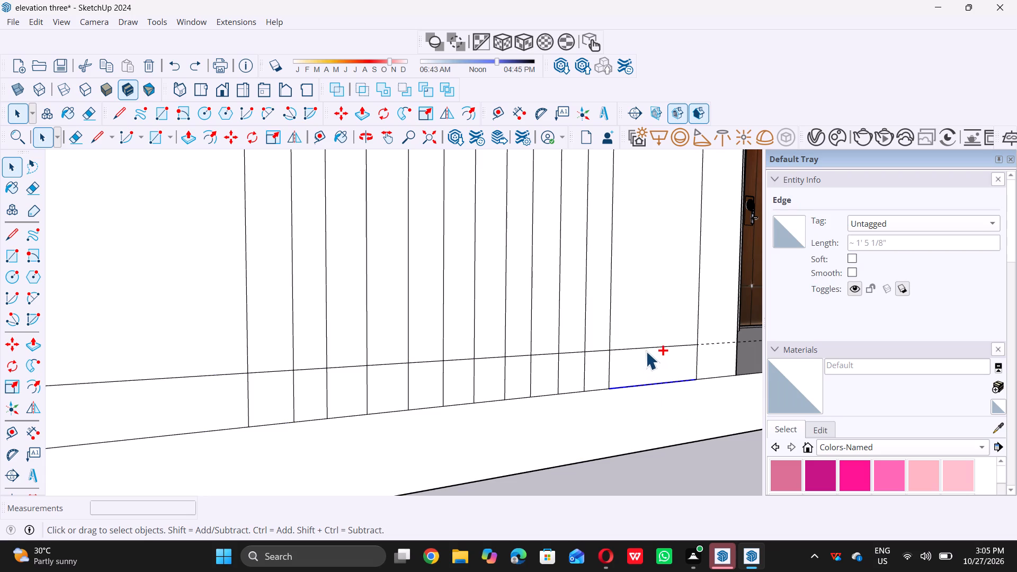
{"action": "left_click", "coordinate": [648, 349], "text": "ctrl"}
{"action": "scroll", "coordinate": [653, 347], "scroll_direction": "down", "scroll_amount": 6, "text": "ctrl"}
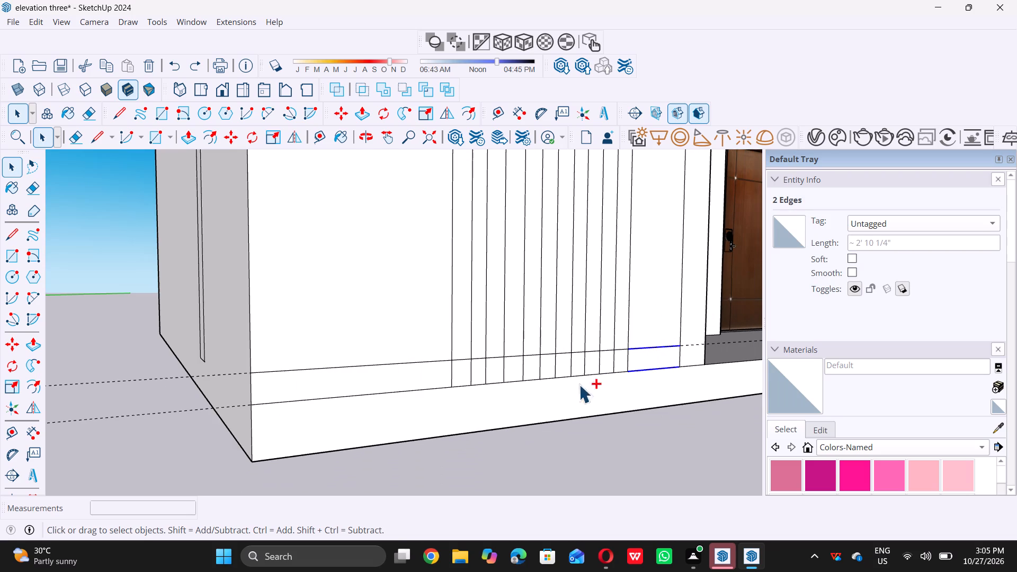
{"action": "left_click", "coordinate": [363, 367], "text": "ctrl"}
{"action": "left_click", "coordinate": [380, 394], "text": "ctrl"}
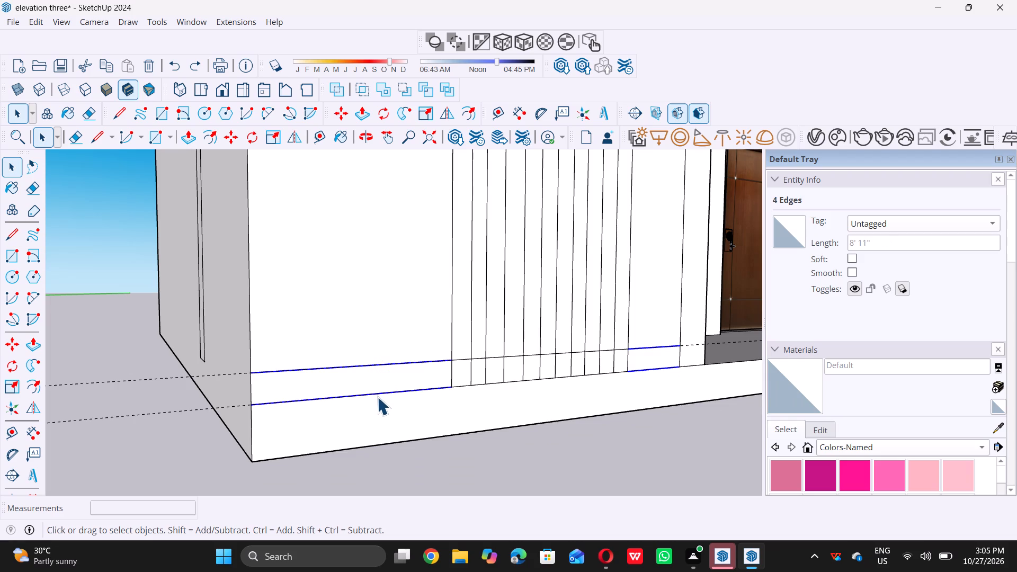
{"action": "key", "text": "m"}
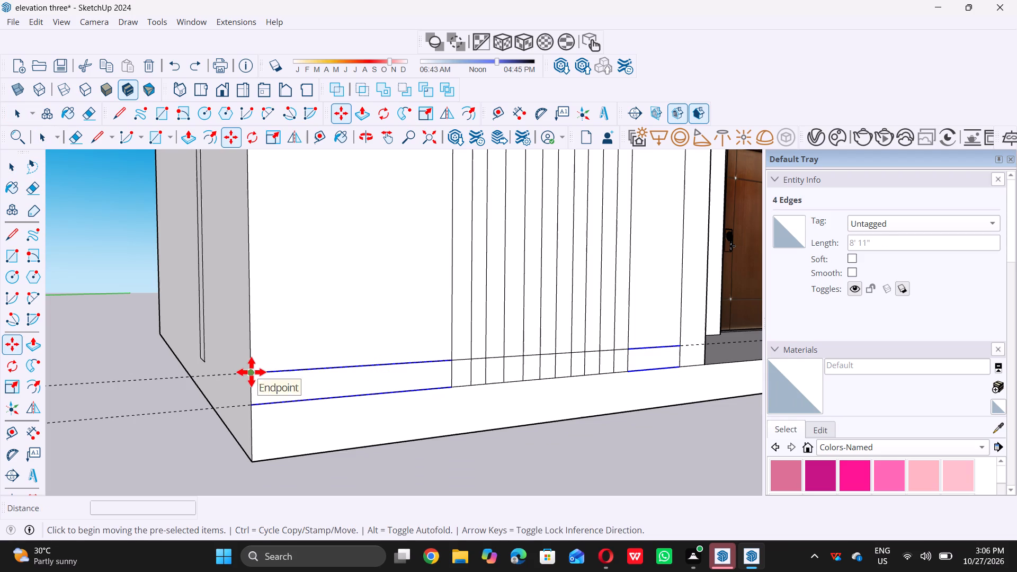
{"action": "left_click", "coordinate": [251, 372]}
{"action": "scroll", "coordinate": [251, 372], "scroll_direction": "down", "scroll_amount": 20}
{"action": "scroll", "coordinate": [251, 372], "scroll_direction": "down", "scroll_amount": 3}
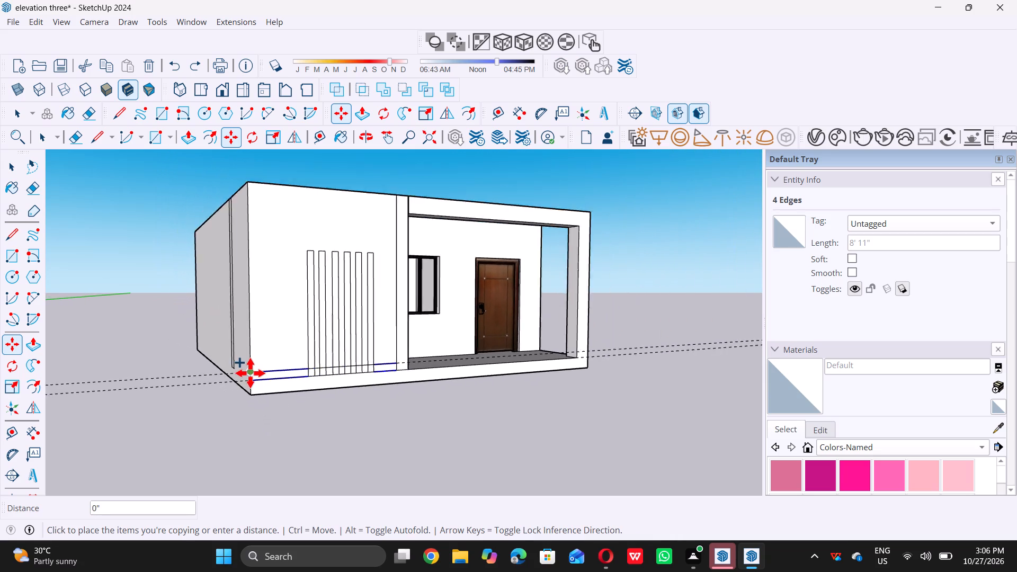
{"action": "scroll", "coordinate": [250, 373], "scroll_direction": "down", "scroll_amount": 2}
{"action": "scroll", "coordinate": [249, 249], "scroll_direction": "up", "scroll_amount": 17}
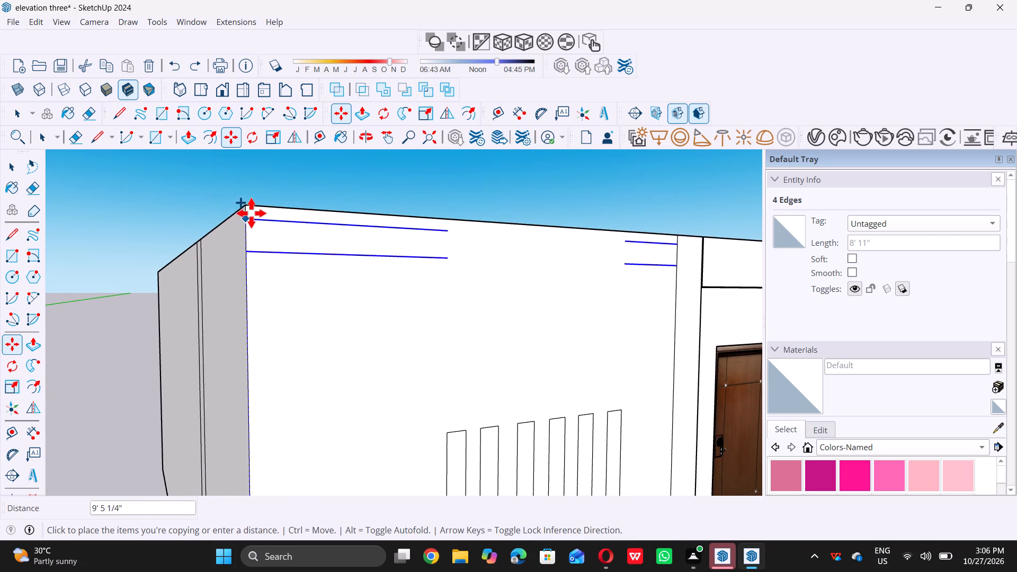
{"action": "left_click", "coordinate": [248, 209]}
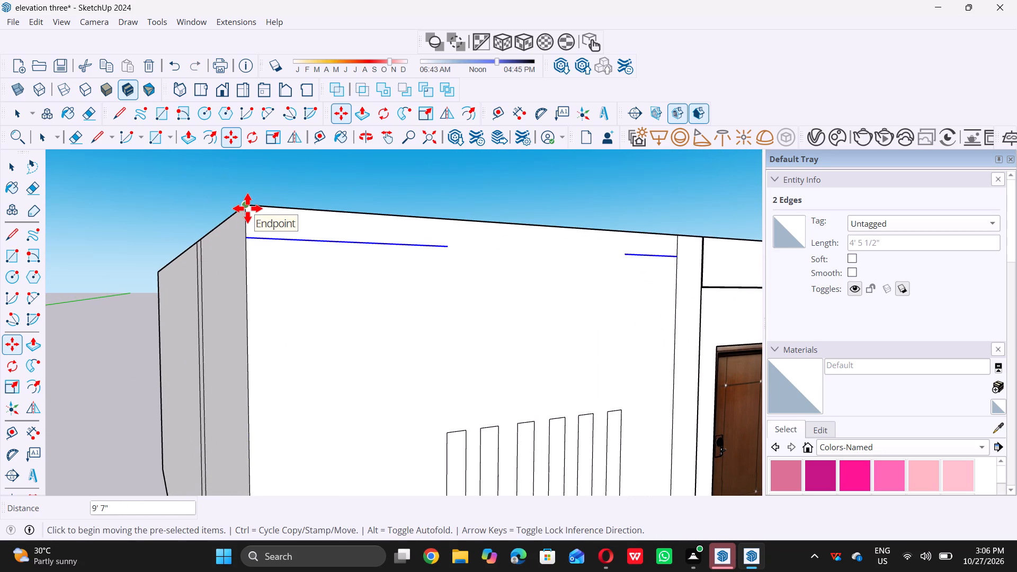
{"action": "type", "text": "/20"}
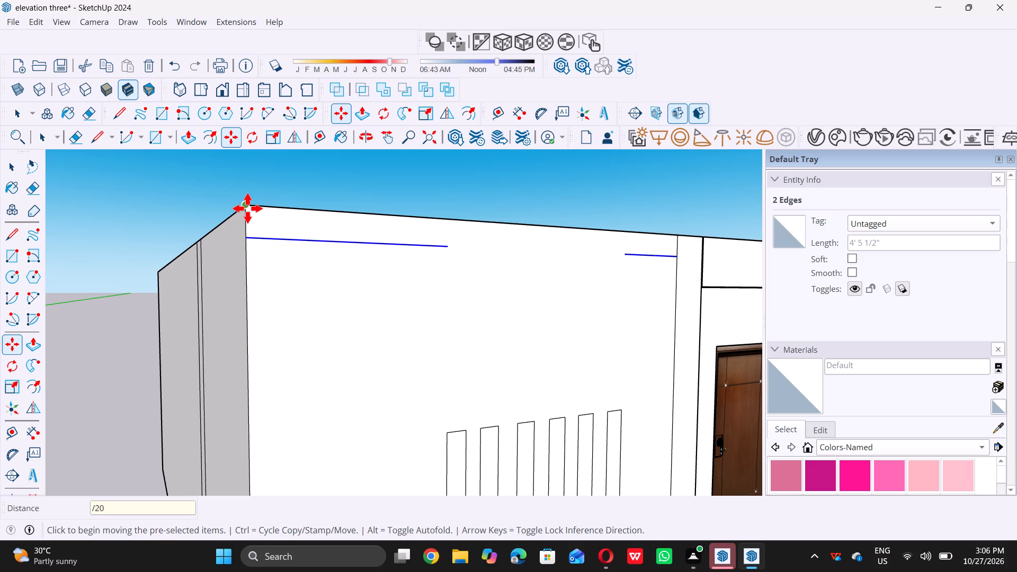
{"action": "key", "text": "Return"}
{"action": "key", "text": "space"}
Delete all the dashed construction guides from the model.
{"action": "scroll", "coordinate": [247, 209], "scroll_direction": "down", "scroll_amount": 9}
{"action": "scroll", "coordinate": [275, 245], "scroll_direction": "down", "scroll_amount": 2}
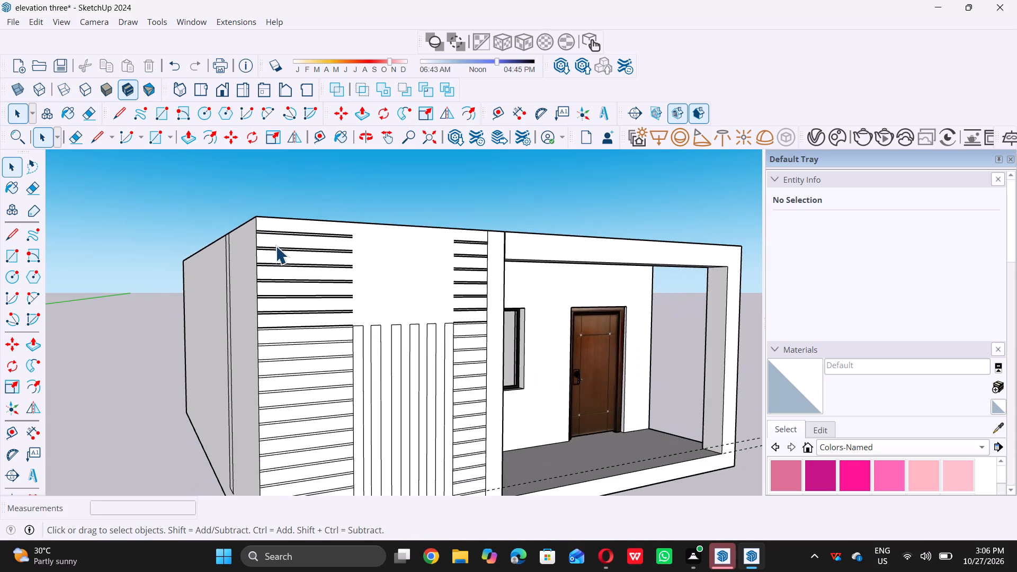
{"action": "scroll", "coordinate": [275, 246], "scroll_direction": "down", "scroll_amount": 2}
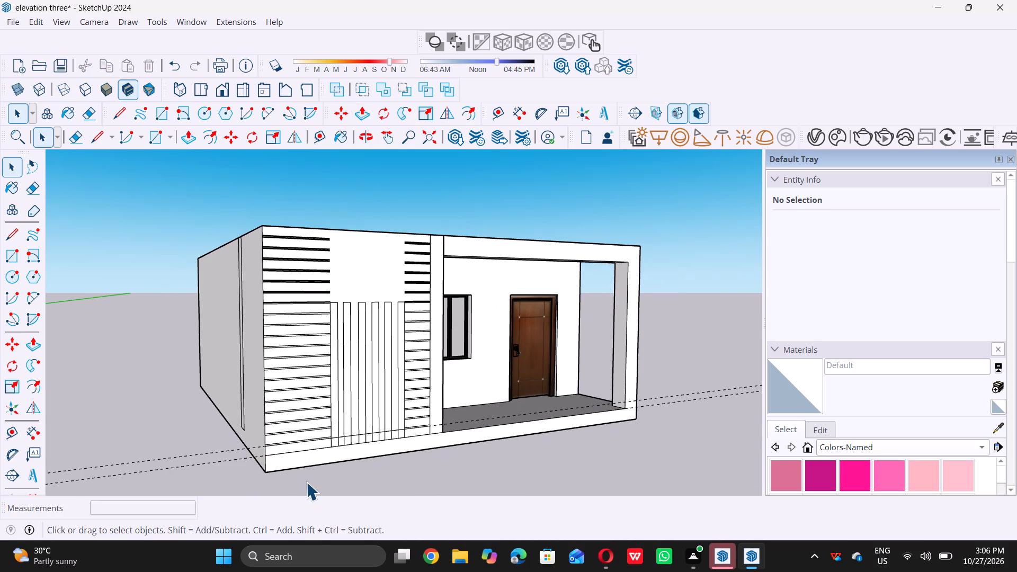
{"action": "middle_click_drag", "start_coordinate": [306, 482], "coordinate": [322, 496]}
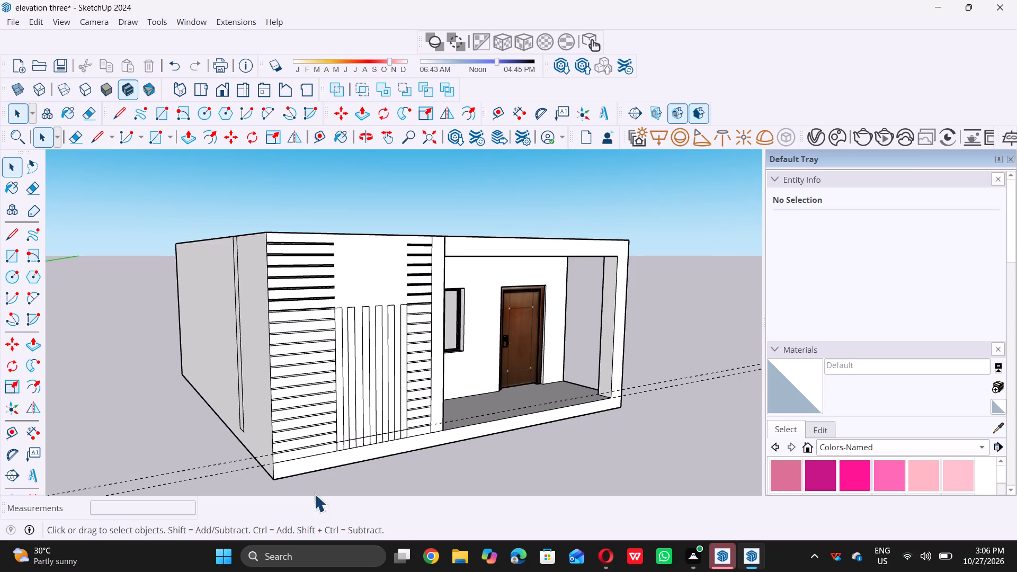
{"action": "key", "text": "space"}
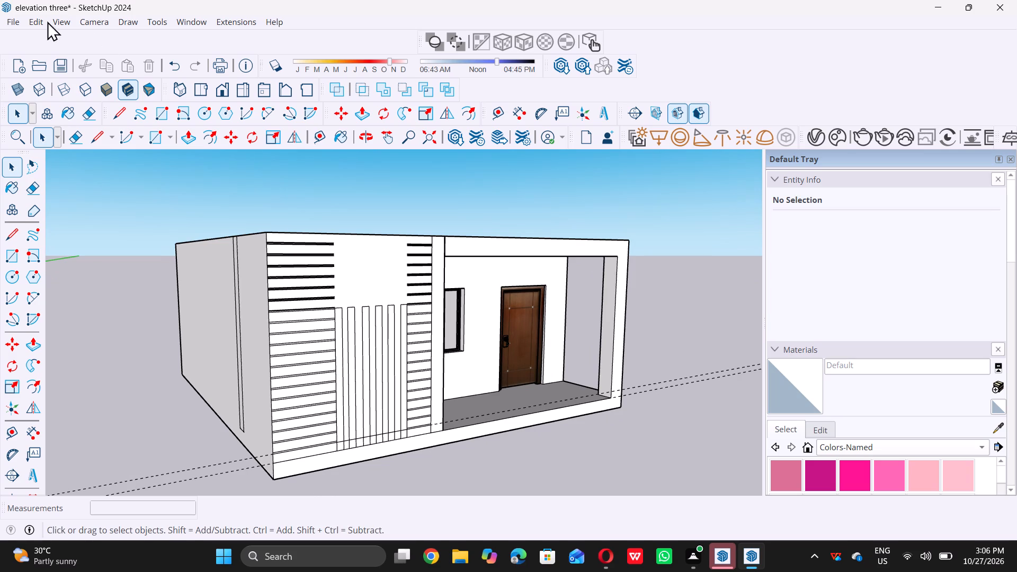
{"action": "double_click", "coordinate": [34, 19]}
{"action": "double_click", "coordinate": [34, 24]}
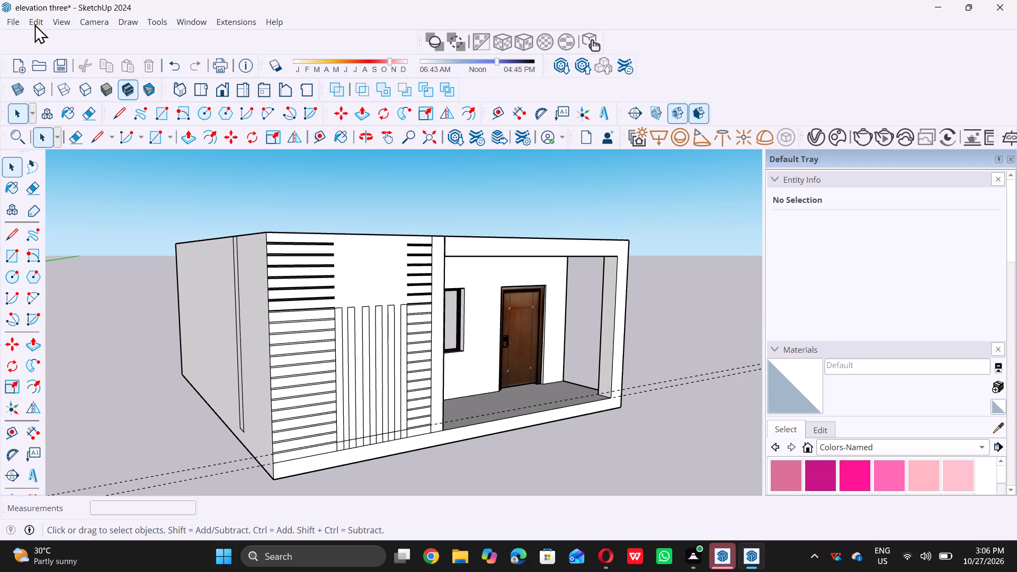
{"action": "left_click", "coordinate": [34, 24]}
{"action": "left_click", "coordinate": [81, 159]}
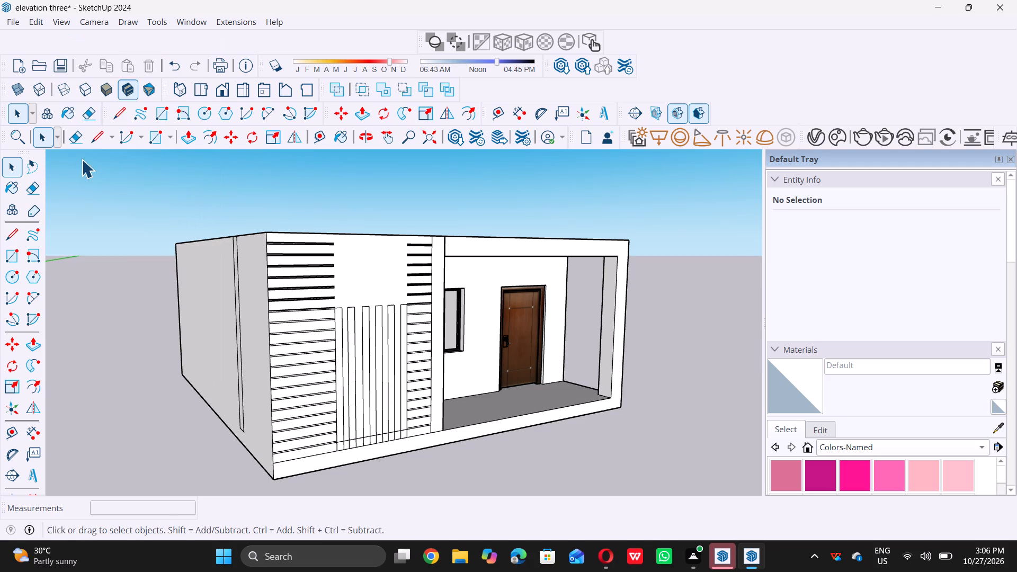
Draw a 3' 9 1/2" line above the vertical strips, joining the lower edges of the topmost bands on both sides.
{"action": "middle_click_drag", "start_coordinate": [336, 247], "coordinate": [349, 273]}
{"action": "scroll", "coordinate": [345, 274], "scroll_direction": "up", "scroll_amount": 12}
{"action": "scroll", "coordinate": [333, 220], "scroll_direction": "up", "scroll_amount": 9}
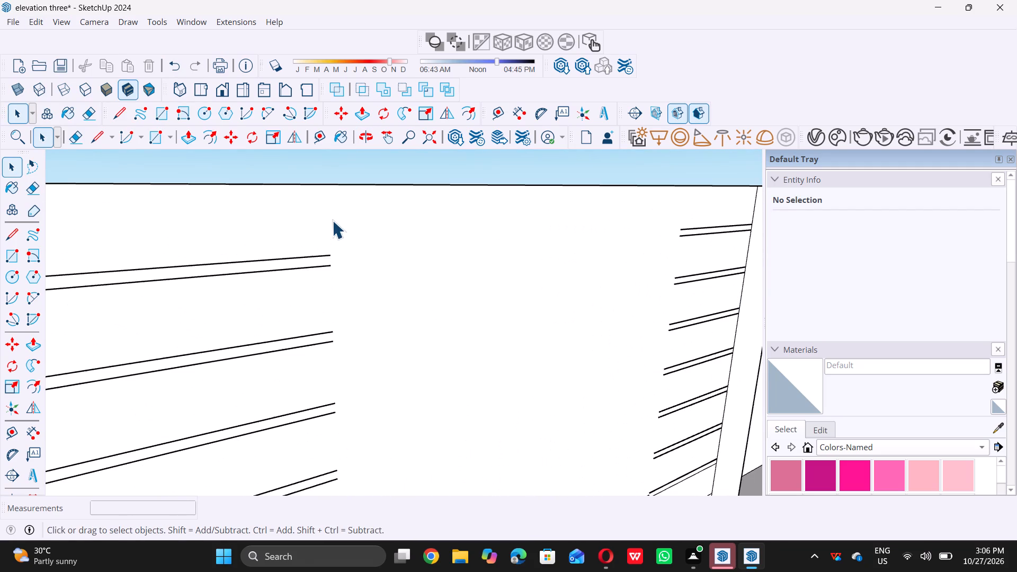
{"action": "key", "text": "l"}
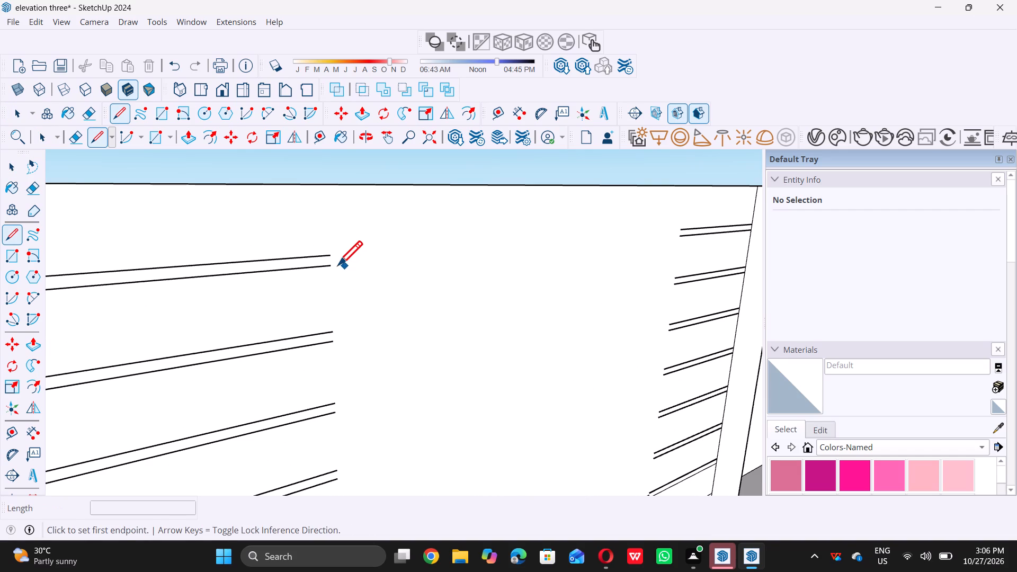
{"action": "left_click", "coordinate": [330, 266]}
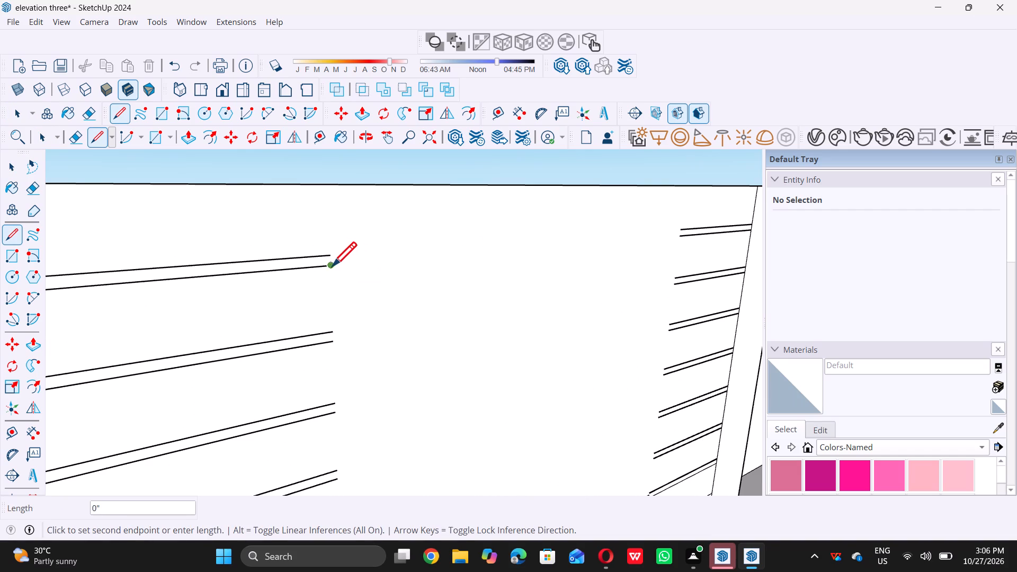
{"action": "double_click", "coordinate": [682, 237]}
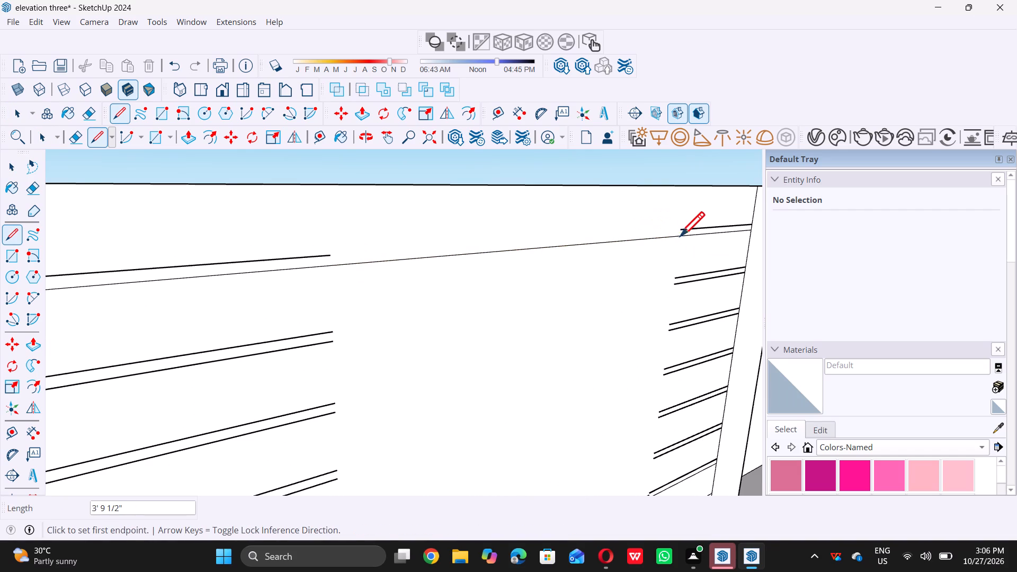
Draw a line above the vertical strips joining the upper edges of the topmost bands on both sides.
{"action": "left_click", "coordinate": [679, 227]}
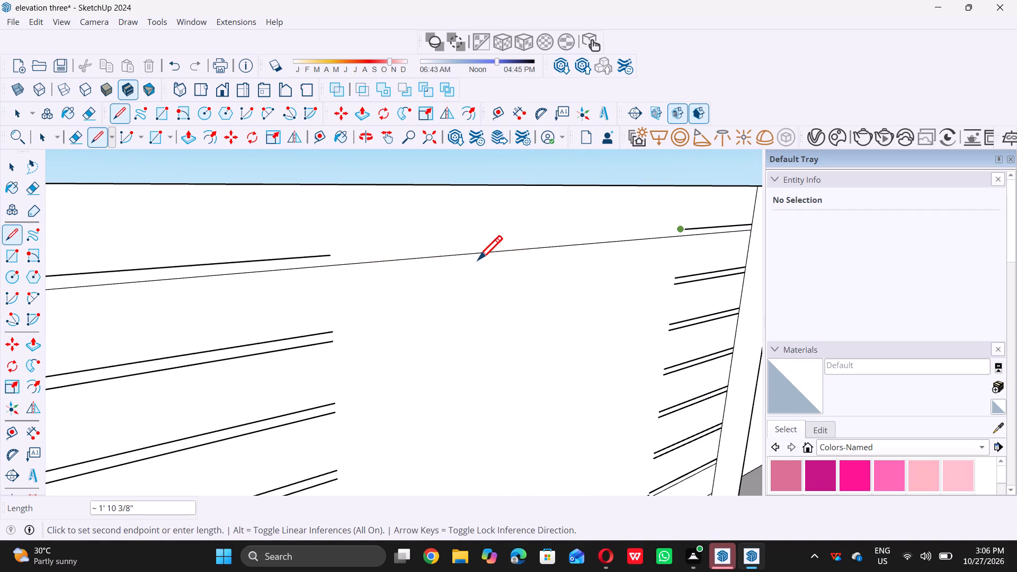
{"action": "triple_click", "coordinate": [327, 254]}
{"action": "scroll", "coordinate": [344, 254], "scroll_direction": "down", "scroll_amount": 5}
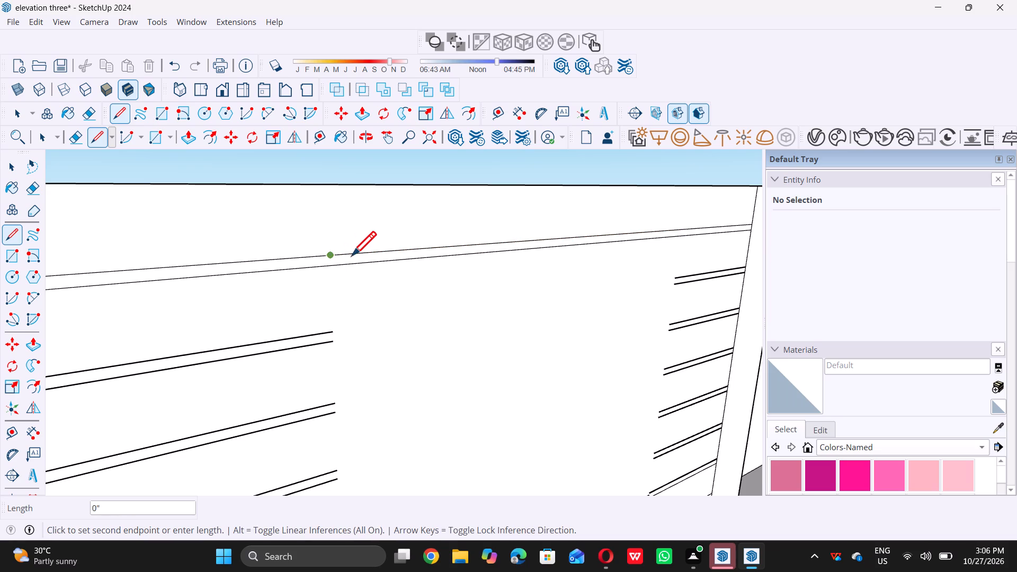
{"action": "scroll", "coordinate": [352, 255], "scroll_direction": "down", "scroll_amount": 1}
{"action": "scroll", "coordinate": [341, 309], "scroll_direction": "up", "scroll_amount": 6}
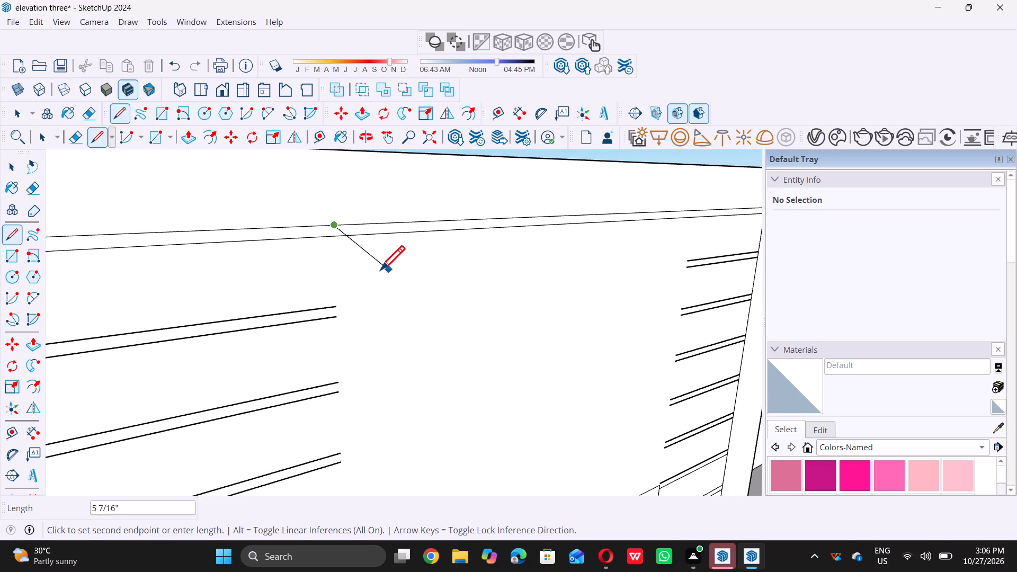
{"action": "key", "text": "space"}
Join the second band from the top across the gap above the strips with 3' 9 1/2" lines along its upper and lower edges.
{"action": "key", "text": "l"}
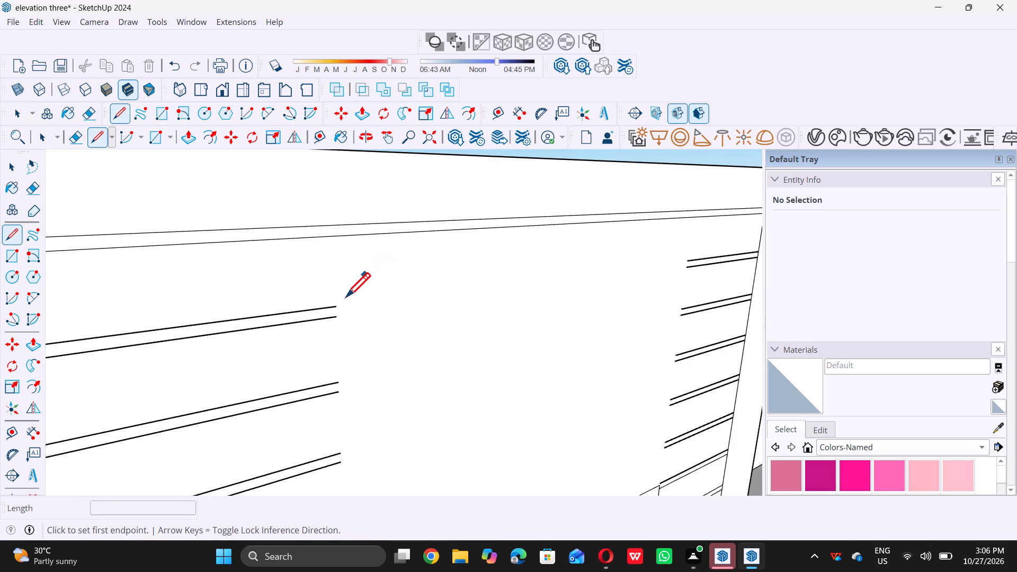
{"action": "left_click", "coordinate": [336, 307]}
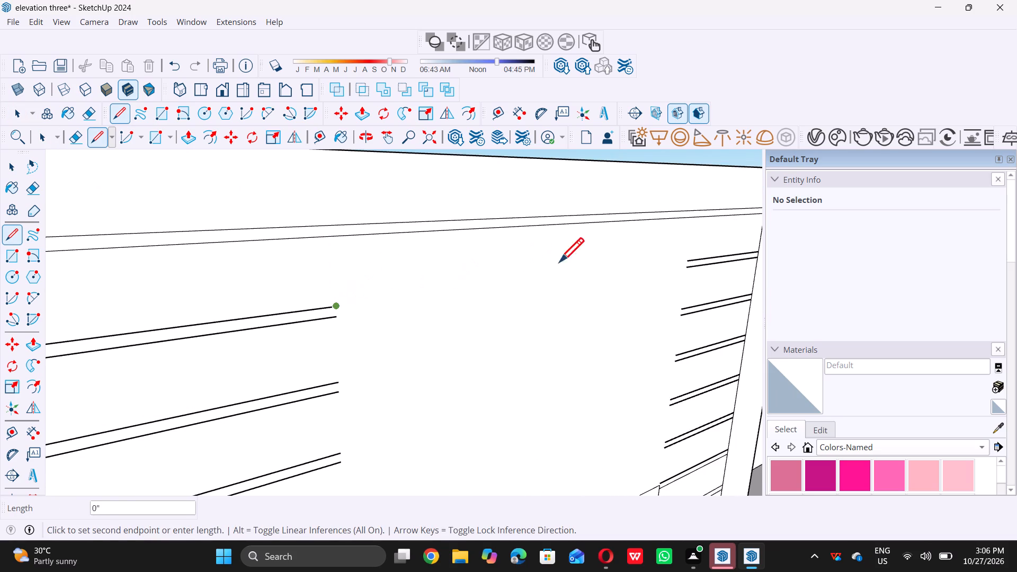
{"action": "left_click", "coordinate": [688, 257]}
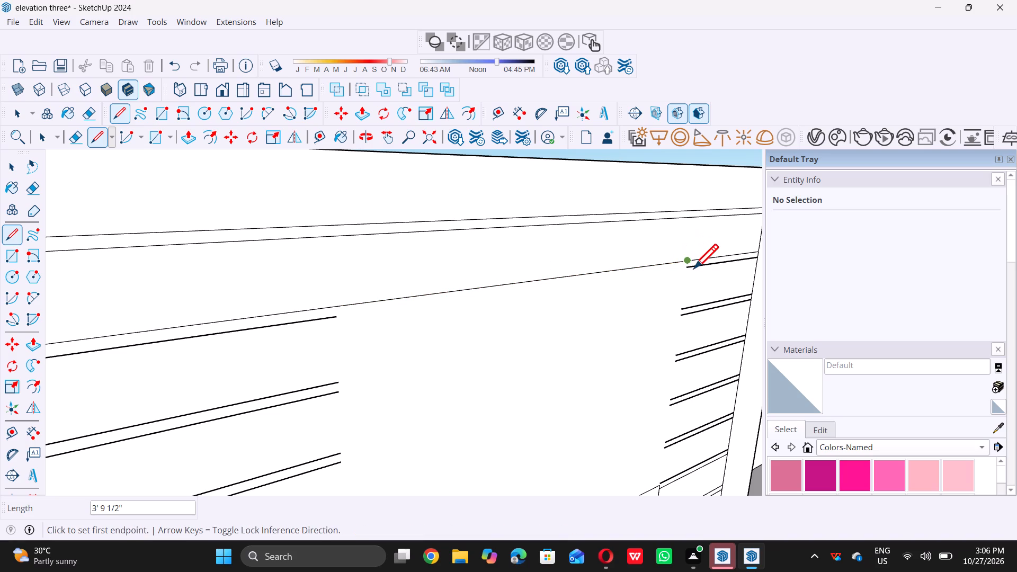
{"action": "scroll", "coordinate": [680, 288], "scroll_direction": "up", "scroll_amount": 8}
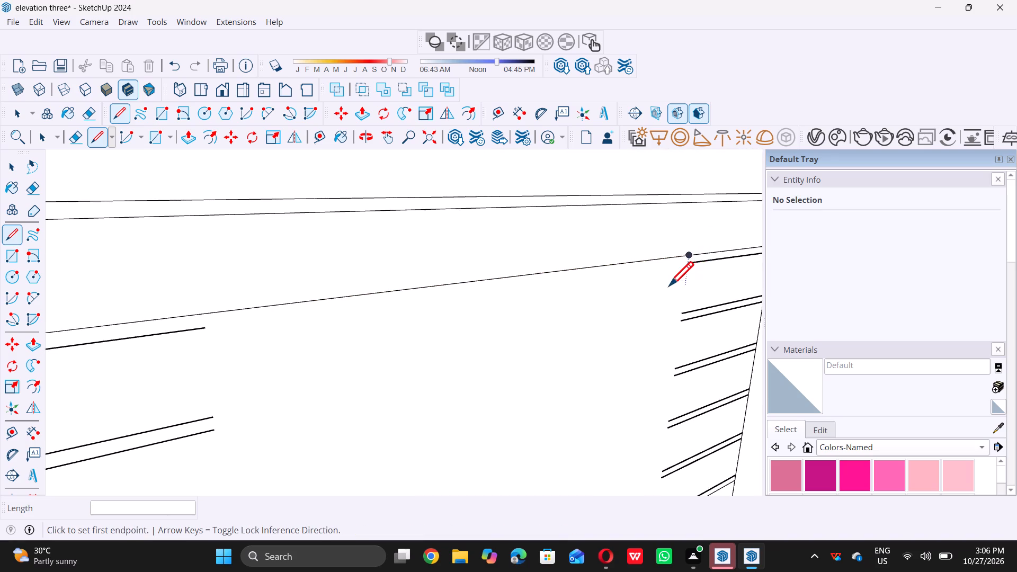
{"action": "scroll", "coordinate": [669, 285], "scroll_direction": "up", "scroll_amount": 3}
{"action": "key", "text": "space"}
{"action": "type", "text": "l"}
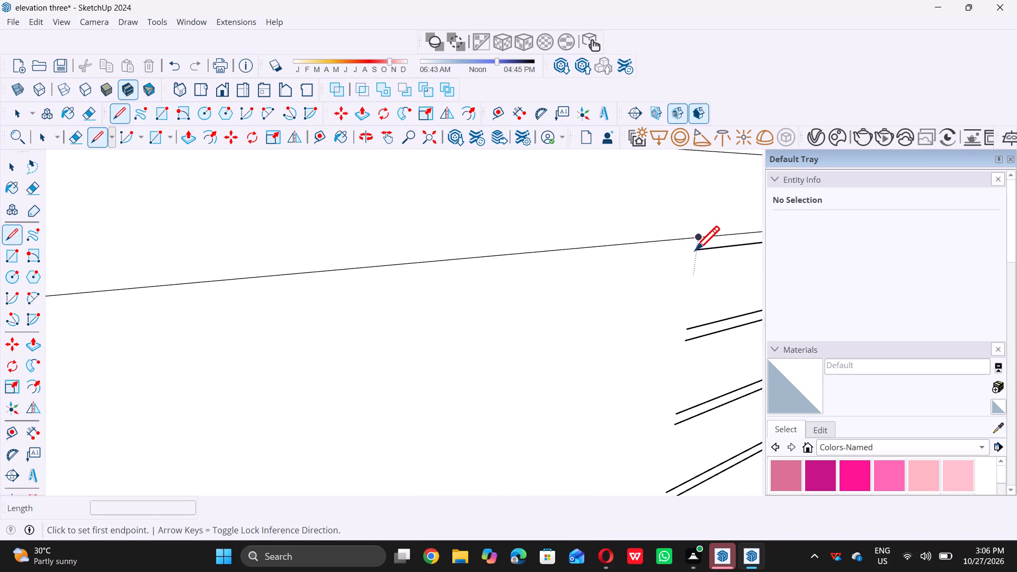
{"action": "double_click", "coordinate": [695, 251]}
{"action": "scroll", "coordinate": [695, 251], "scroll_direction": "down", "scroll_amount": 13}
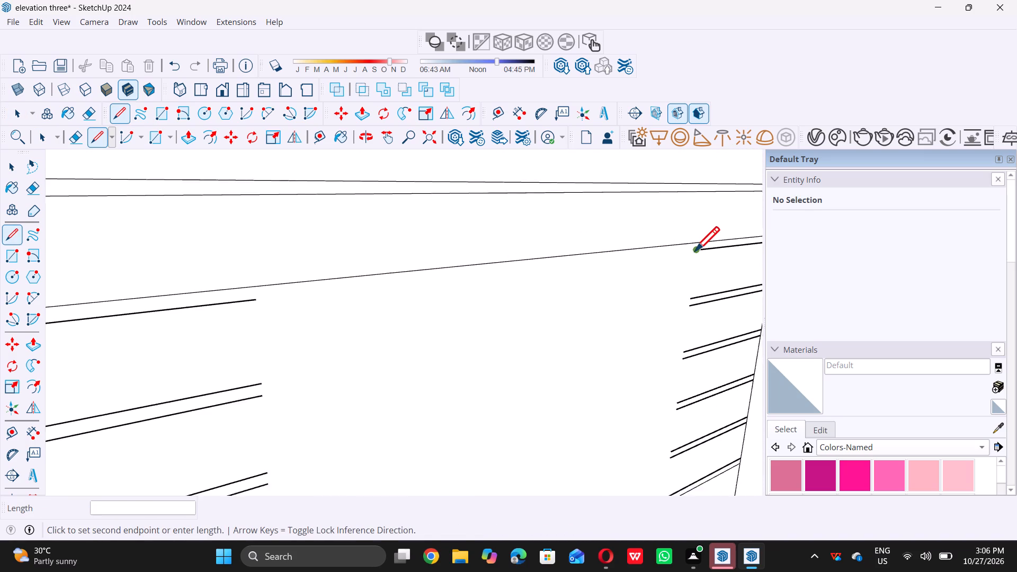
{"action": "scroll", "coordinate": [695, 251], "scroll_direction": "down", "scroll_amount": 2}
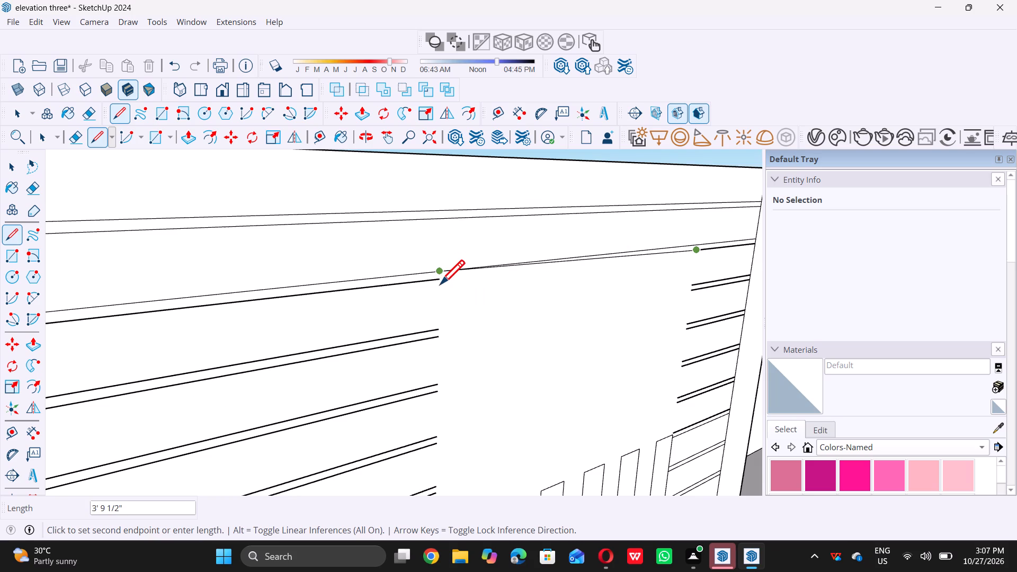
{"action": "left_click", "coordinate": [440, 284]}
{"action": "scroll", "coordinate": [435, 280], "scroll_direction": "down", "scroll_amount": 4}
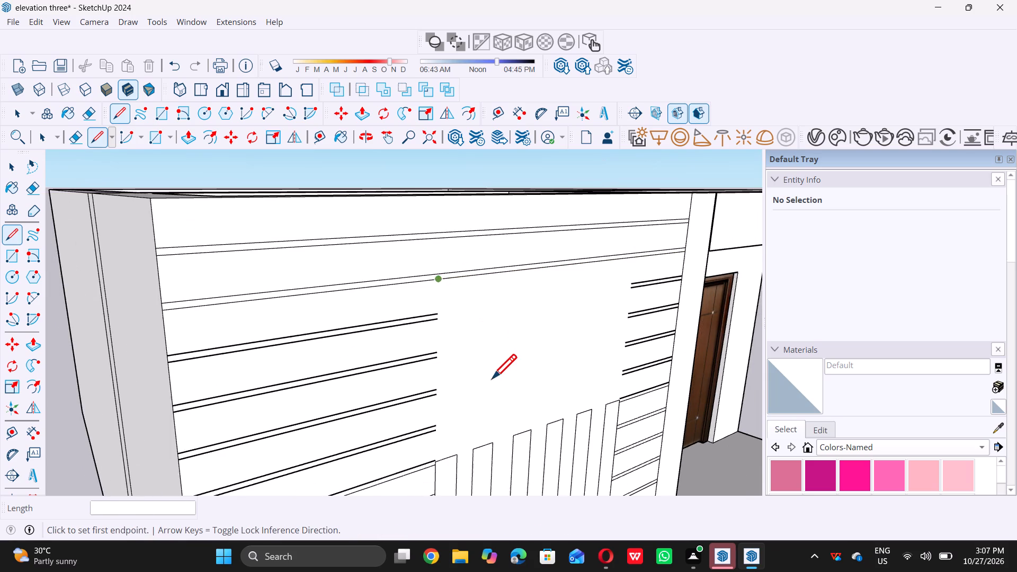
Continue the third band from the top across the gap with 3' 9 1/2" lines along its upper and lower edges.
{"action": "scroll", "coordinate": [483, 377], "scroll_direction": "up", "scroll_amount": 10}
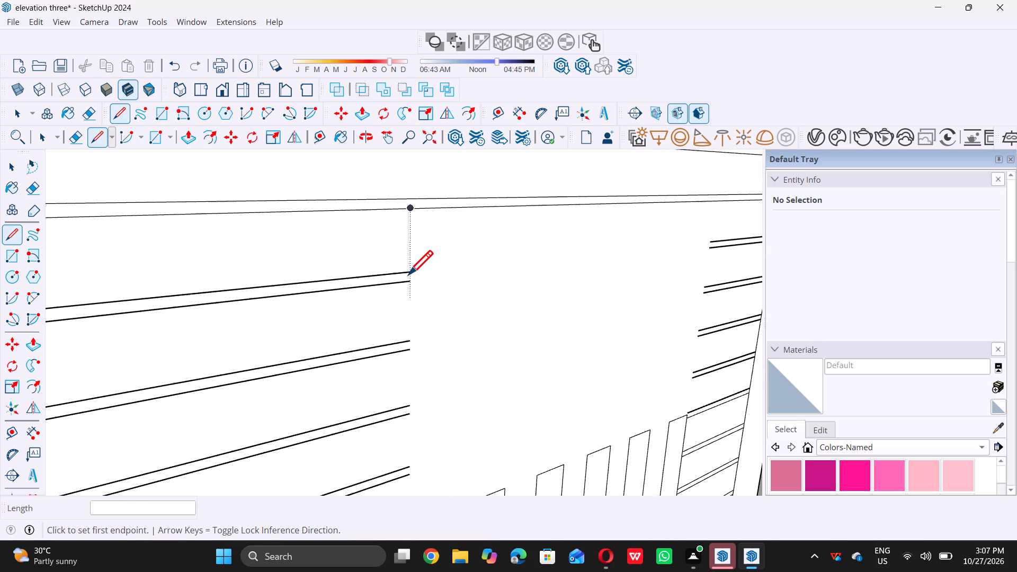
{"action": "left_click", "coordinate": [412, 271]}
{"action": "scroll", "coordinate": [409, 271], "scroll_direction": "down", "scroll_amount": 10}
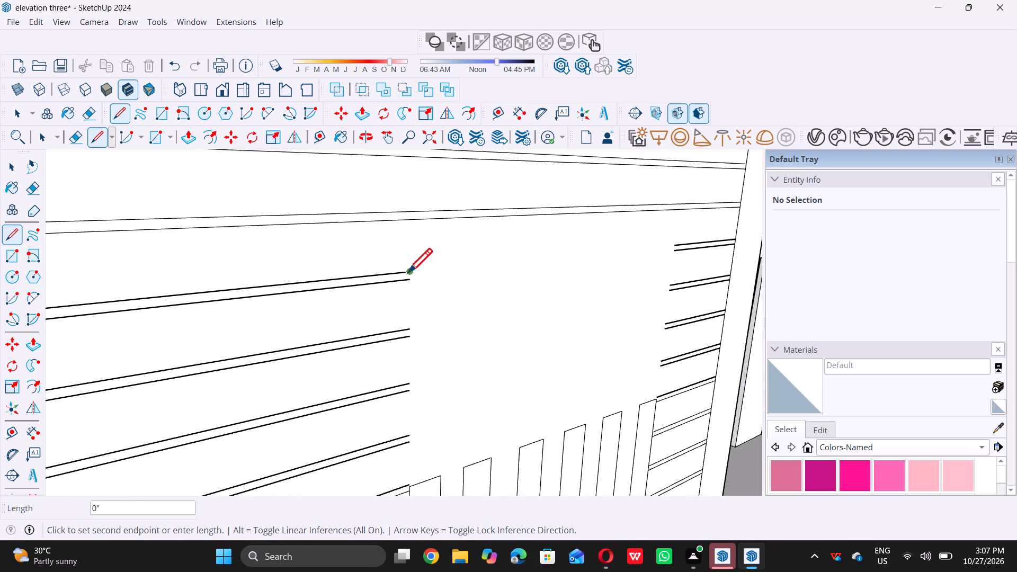
{"action": "left_click", "coordinate": [610, 247]}
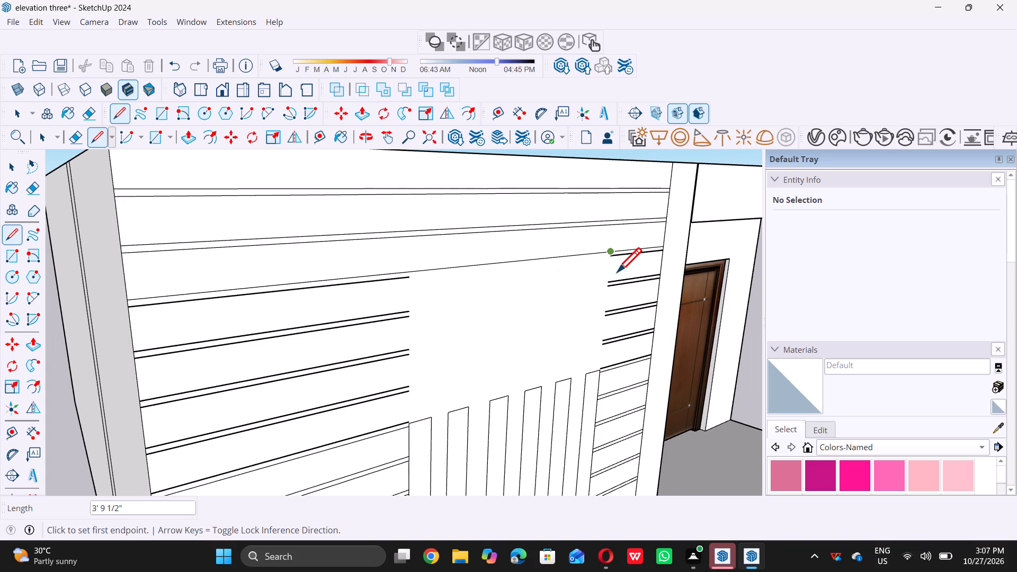
{"action": "scroll", "coordinate": [612, 266], "scroll_direction": "up", "scroll_amount": 14}
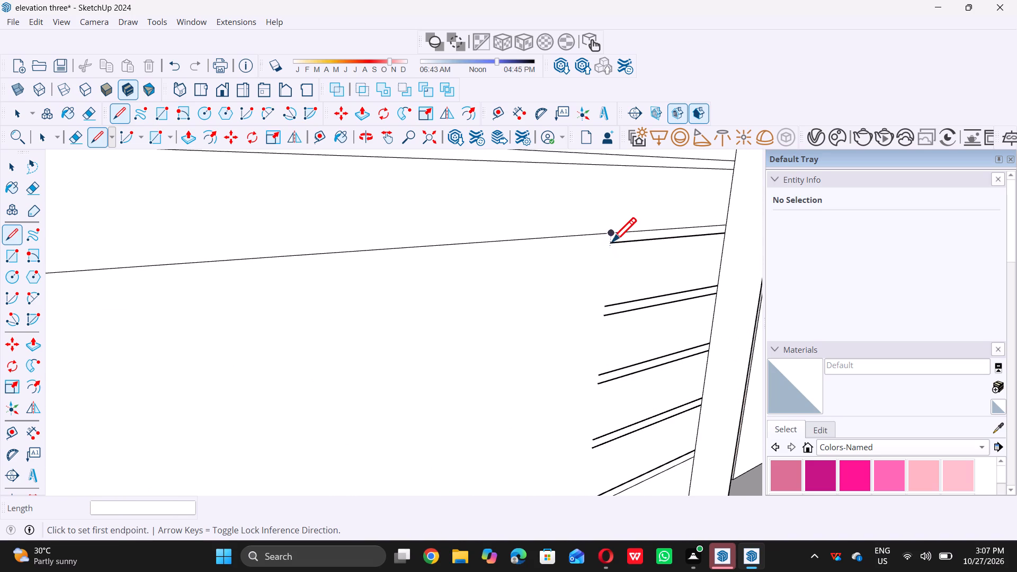
{"action": "left_click", "coordinate": [612, 242]}
{"action": "scroll", "coordinate": [612, 242], "scroll_direction": "down", "scroll_amount": 14}
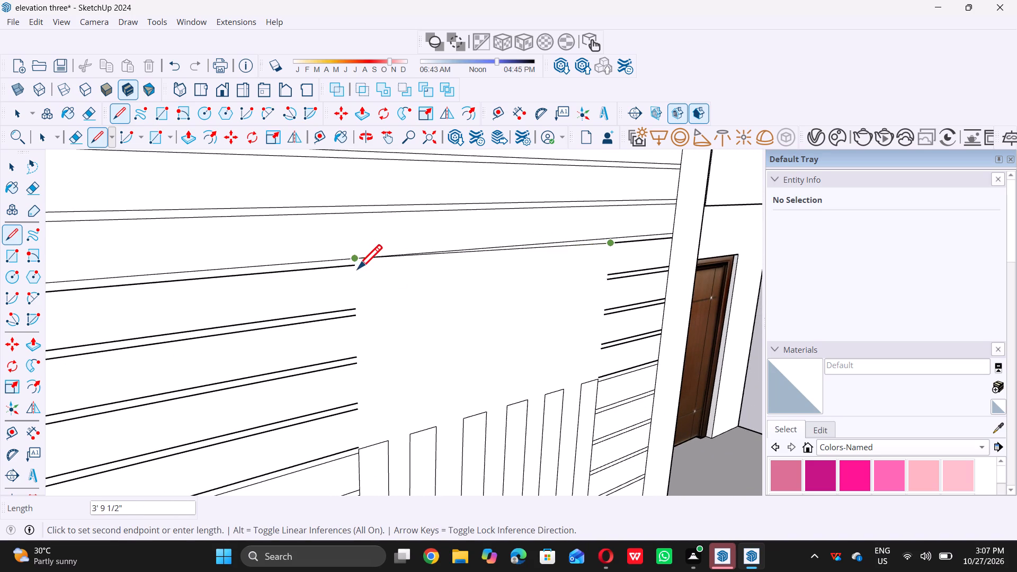
{"action": "scroll", "coordinate": [354, 270], "scroll_direction": "up", "scroll_amount": 2}
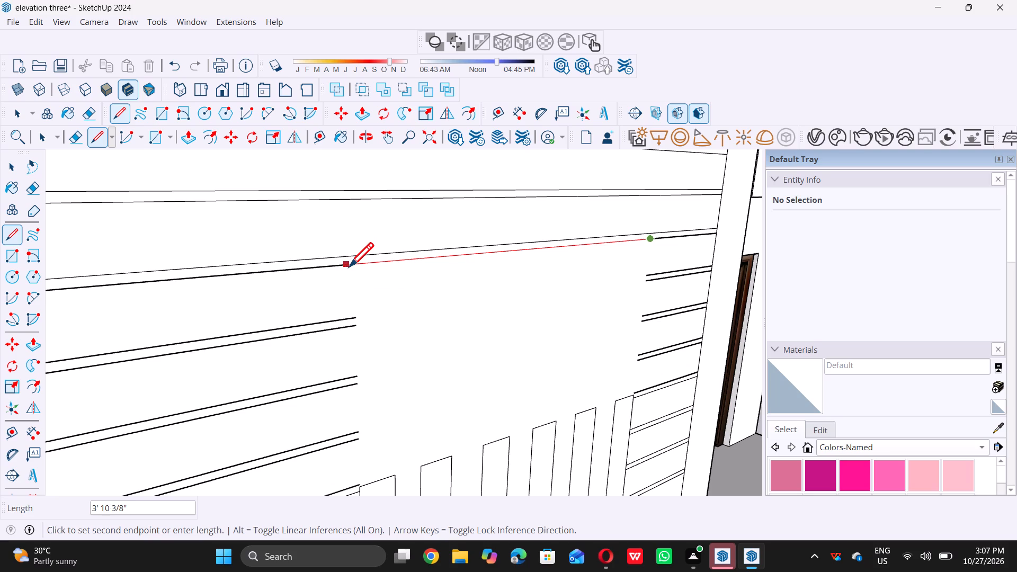
{"action": "double_click", "coordinate": [349, 266]}
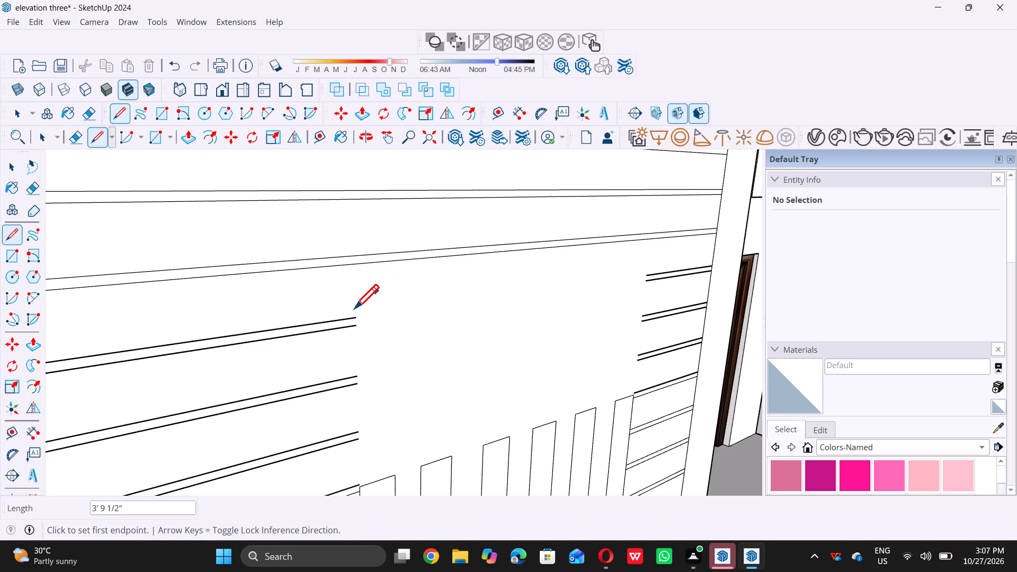
Continue the fourth band from the top across the gap with 3' 9 1/2" lines along its upper and lower edges.
{"action": "left_click", "coordinate": [354, 317]}
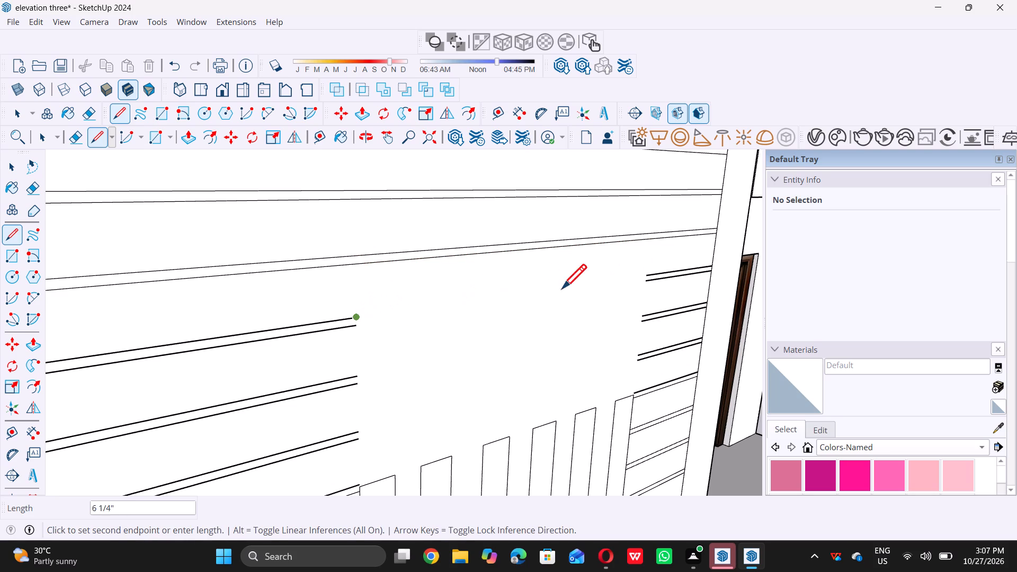
{"action": "double_click", "coordinate": [648, 275]}
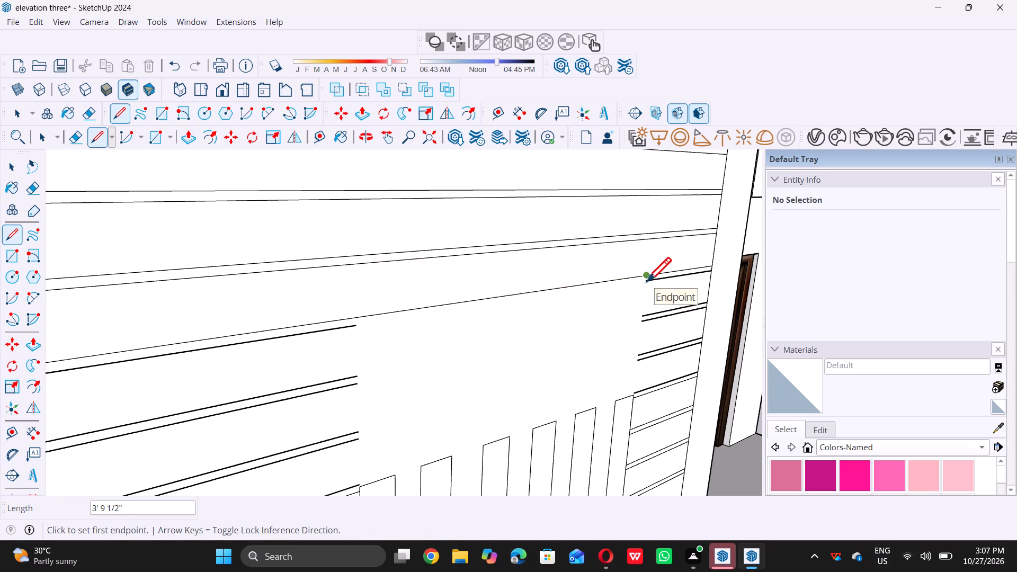
{"action": "scroll", "coordinate": [646, 288], "scroll_direction": "up", "scroll_amount": 14}
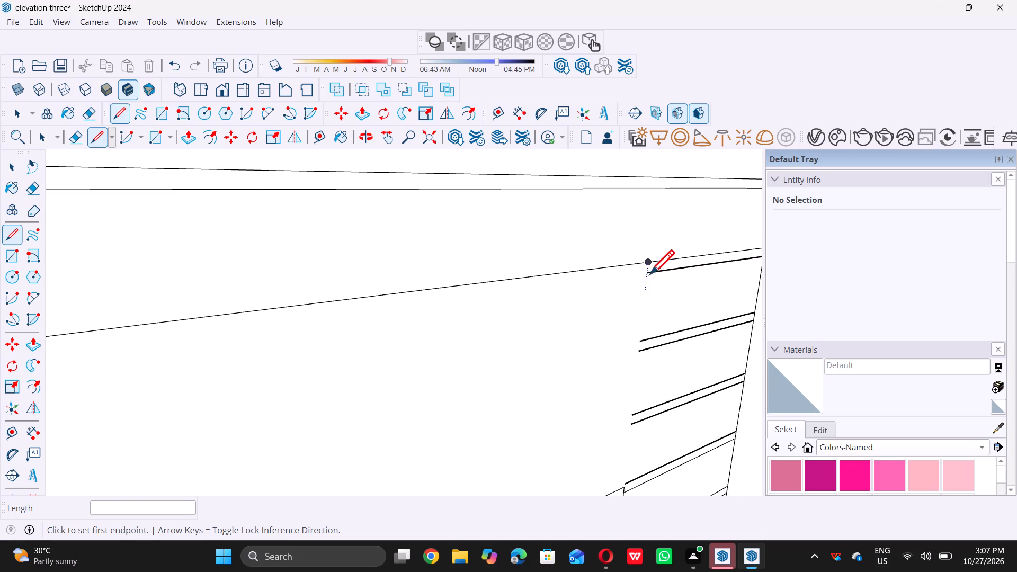
{"action": "left_click", "coordinate": [648, 274]}
{"action": "scroll", "coordinate": [648, 274], "scroll_direction": "down", "scroll_amount": 13}
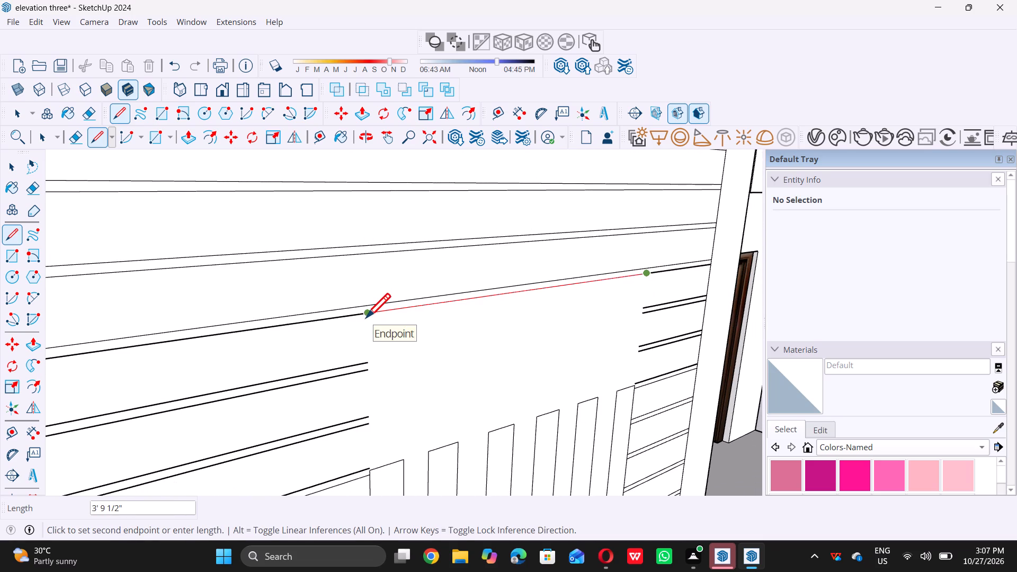
{"action": "double_click", "coordinate": [366, 317]}
Continue the fifth band from the top across the gap with 3' 9 1/2" lines along its upper and lower edges.
{"action": "scroll", "coordinate": [368, 320], "scroll_direction": "down", "scroll_amount": 9}
{"action": "scroll", "coordinate": [383, 351], "scroll_direction": "up", "scroll_amount": 5}
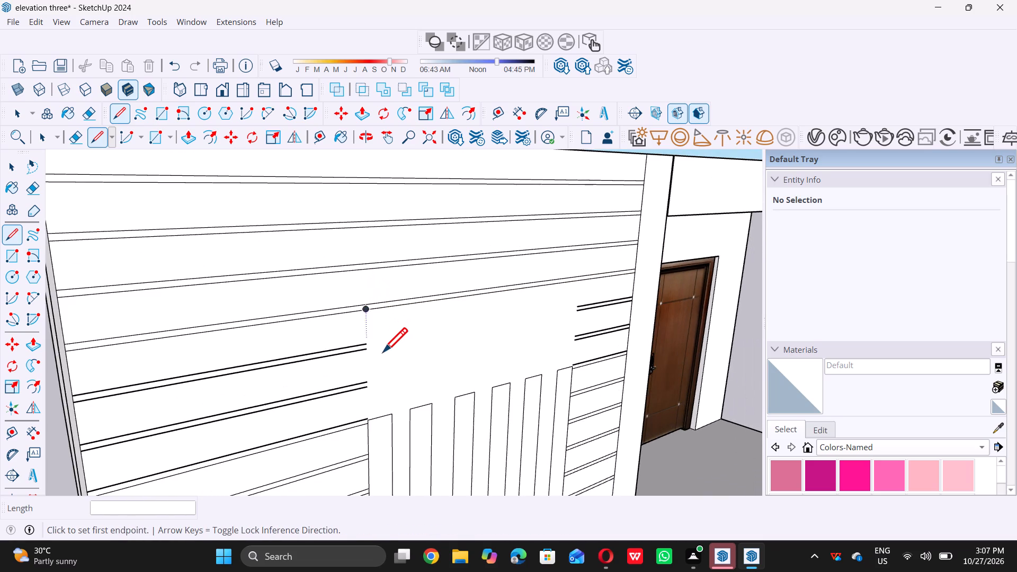
{"action": "scroll", "coordinate": [372, 347], "scroll_direction": "up", "scroll_amount": 12}
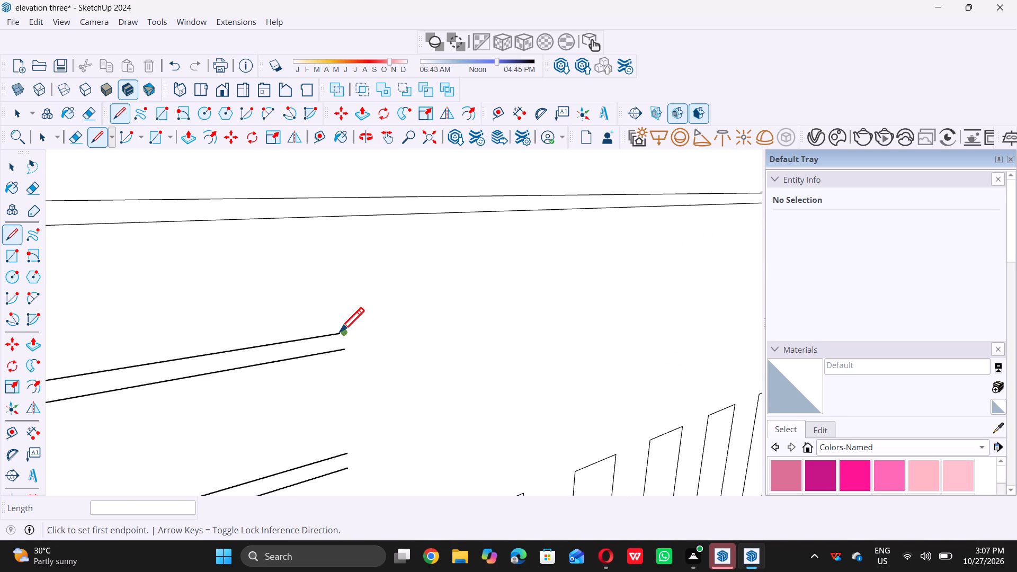
{"action": "scroll", "coordinate": [336, 340], "scroll_direction": "up", "scroll_amount": 4}
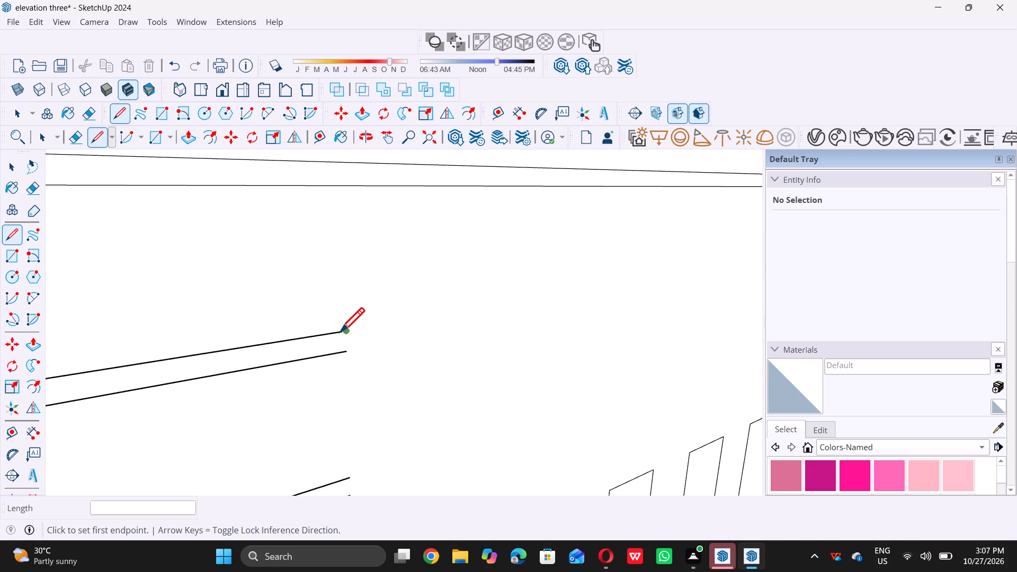
{"action": "scroll", "coordinate": [347, 333], "scroll_direction": "up", "scroll_amount": 5}
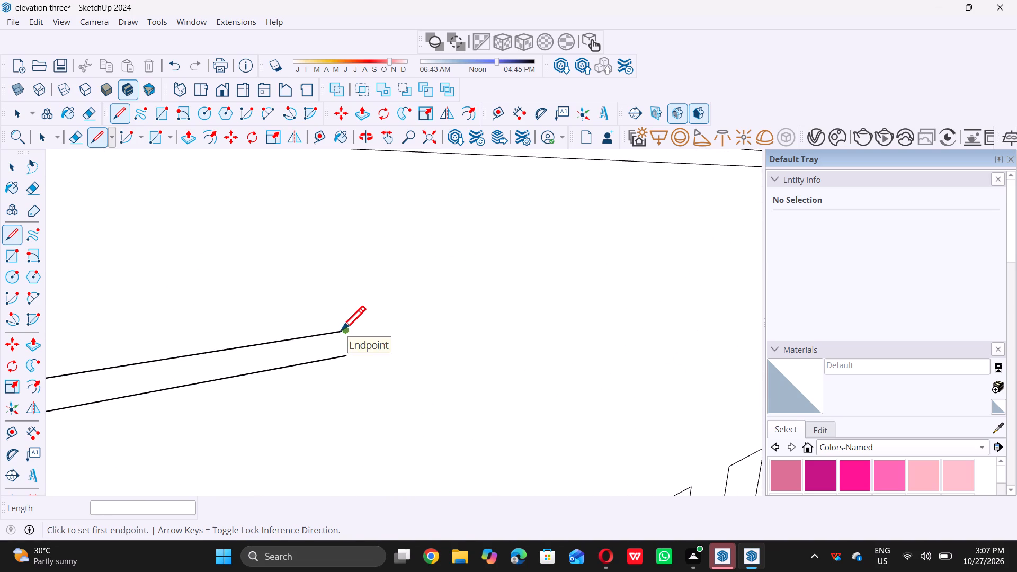
{"action": "double_click", "coordinate": [341, 330]}
{"action": "scroll", "coordinate": [410, 325], "scroll_direction": "down", "scroll_amount": 12}
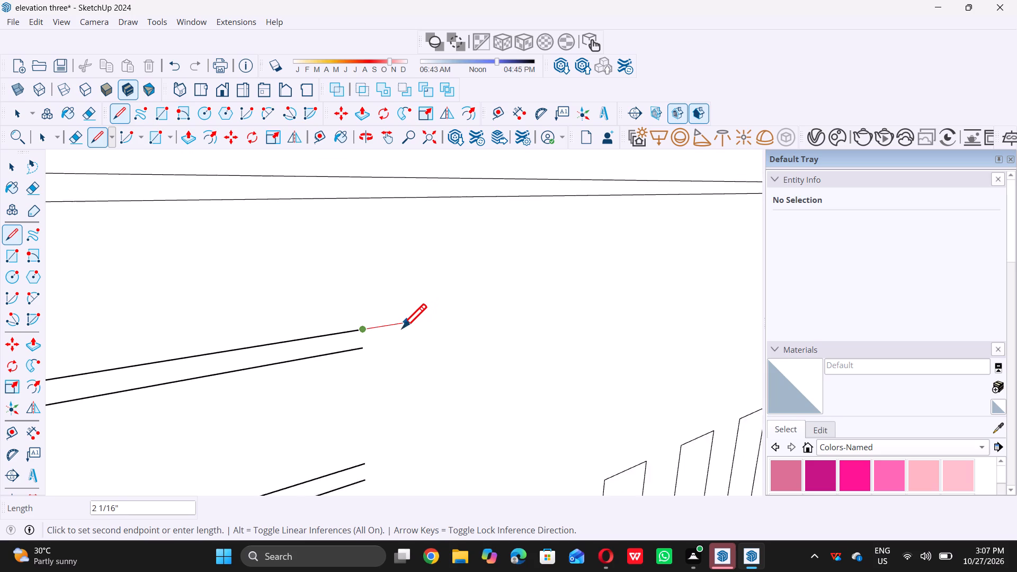
{"action": "scroll", "coordinate": [402, 328], "scroll_direction": "down", "scroll_amount": 16}
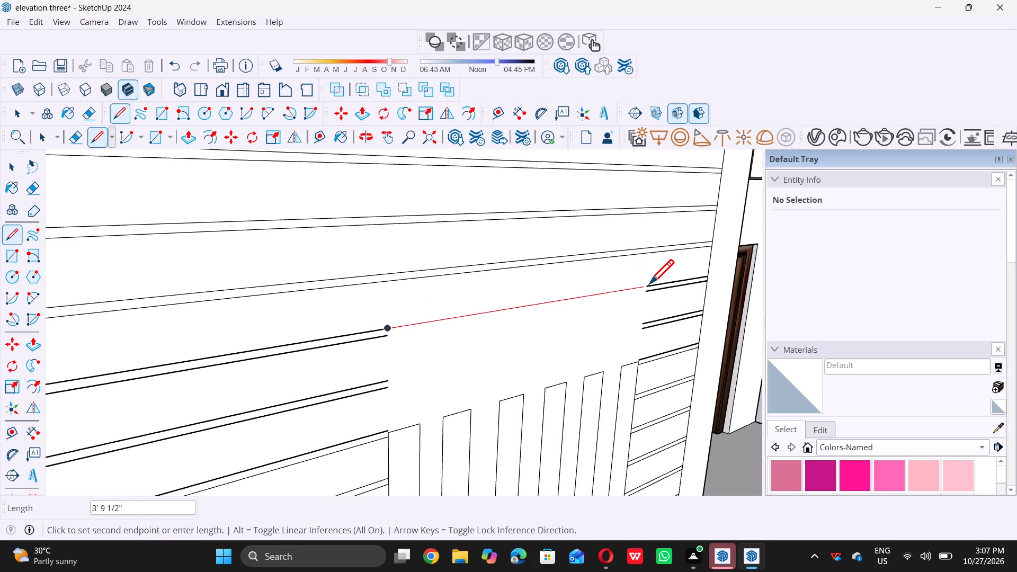
{"action": "left_click", "coordinate": [648, 284]}
{"action": "scroll", "coordinate": [643, 307], "scroll_direction": "up", "scroll_amount": 5}
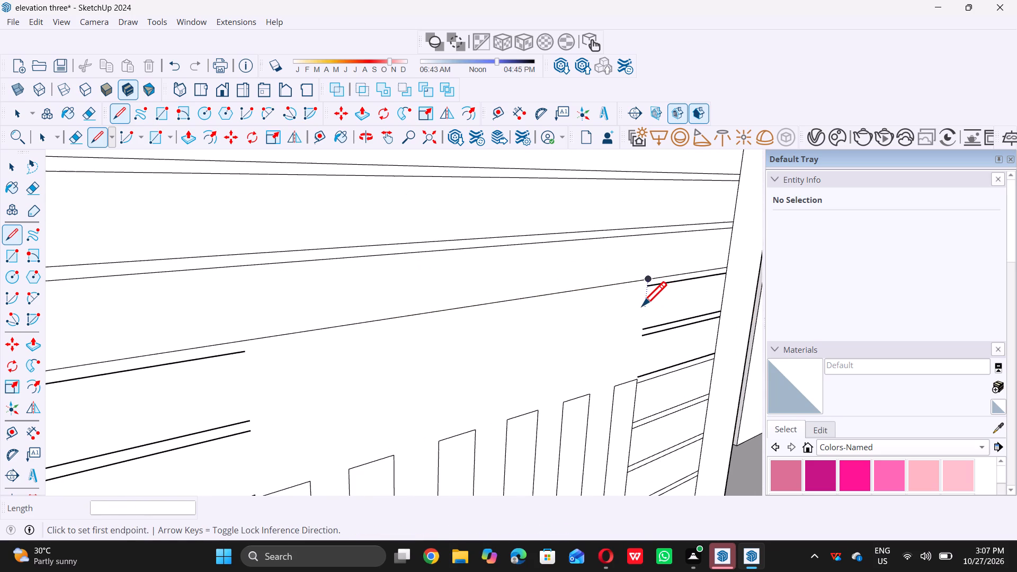
{"action": "scroll", "coordinate": [639, 306], "scroll_direction": "up", "scroll_amount": 9}
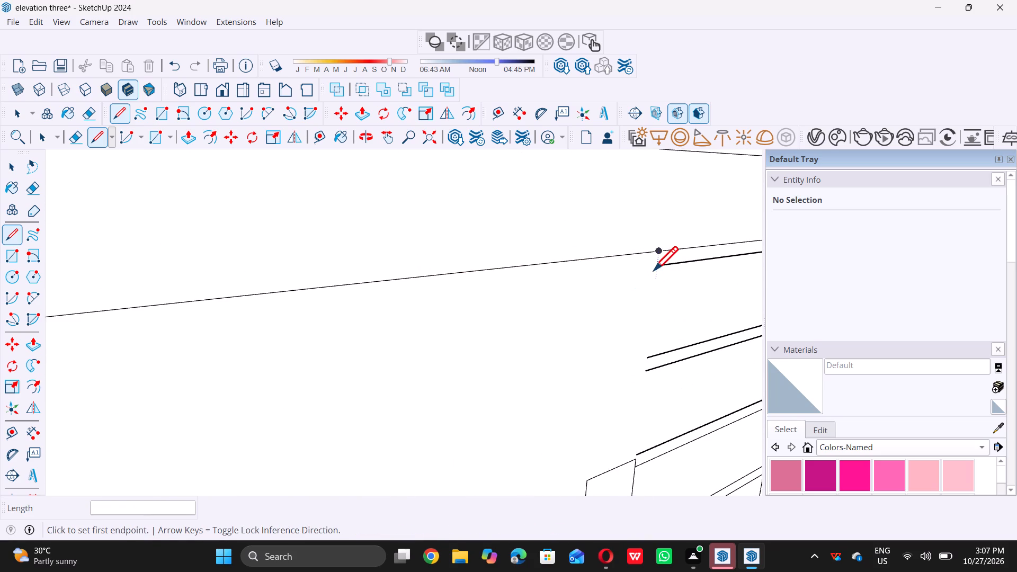
{"action": "left_click", "coordinate": [658, 266]}
{"action": "scroll", "coordinate": [657, 265], "scroll_direction": "down", "scroll_amount": 12}
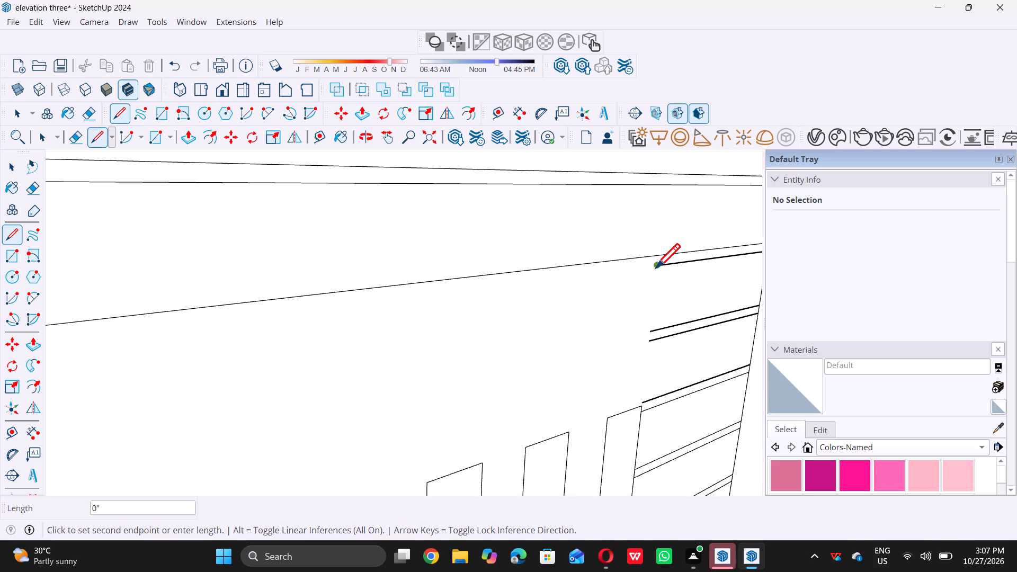
{"action": "scroll", "coordinate": [656, 267], "scroll_direction": "down", "scroll_amount": 3}
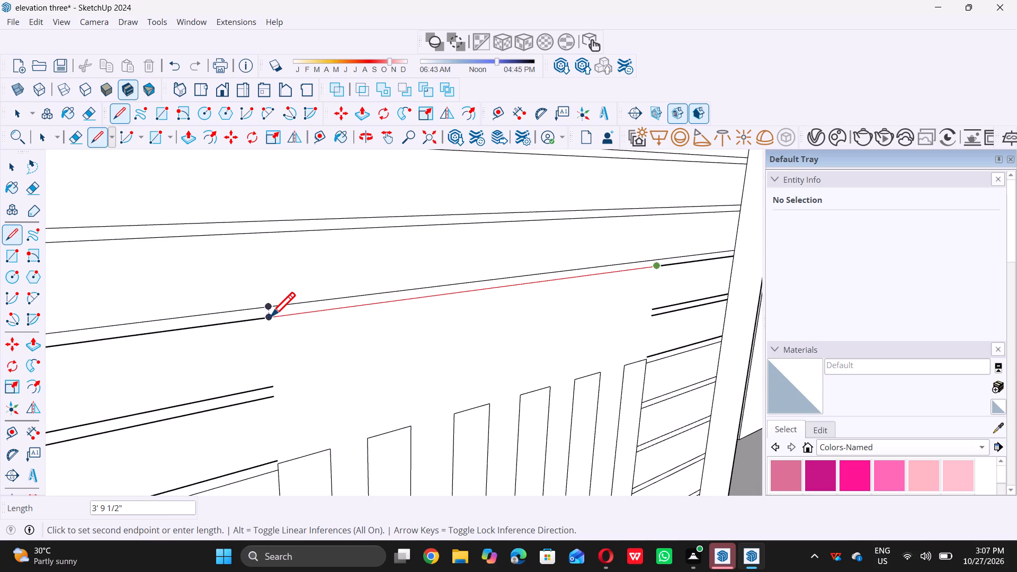
{"action": "double_click", "coordinate": [271, 316]}
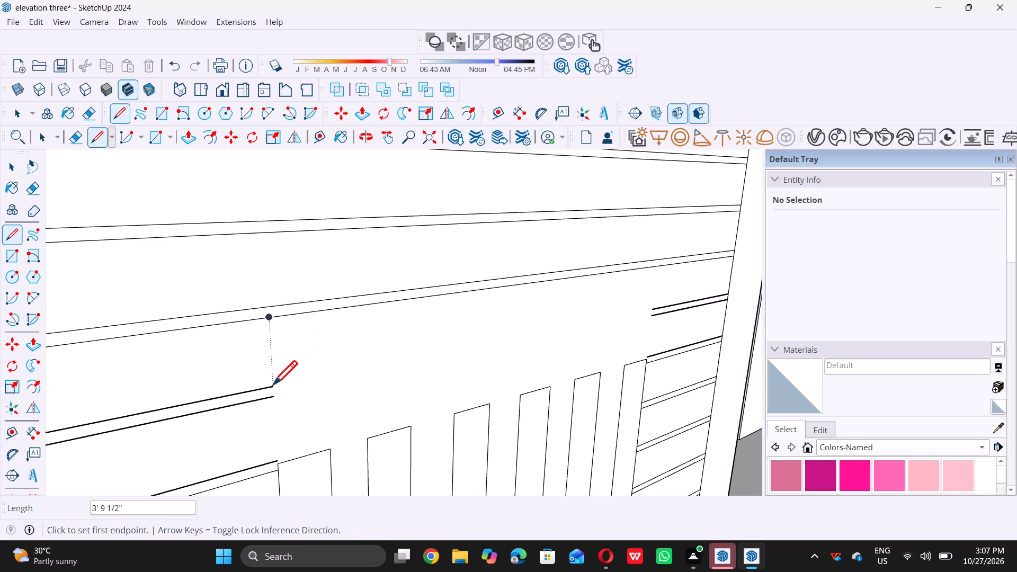
Continue the sixth band from the top across the gap with 3' 9 1/2" lines along its upper and lower edges.
{"action": "left_click", "coordinate": [272, 386]}
{"action": "left_click_drag", "start_coordinate": [272, 386], "coordinate": [278, 383]}
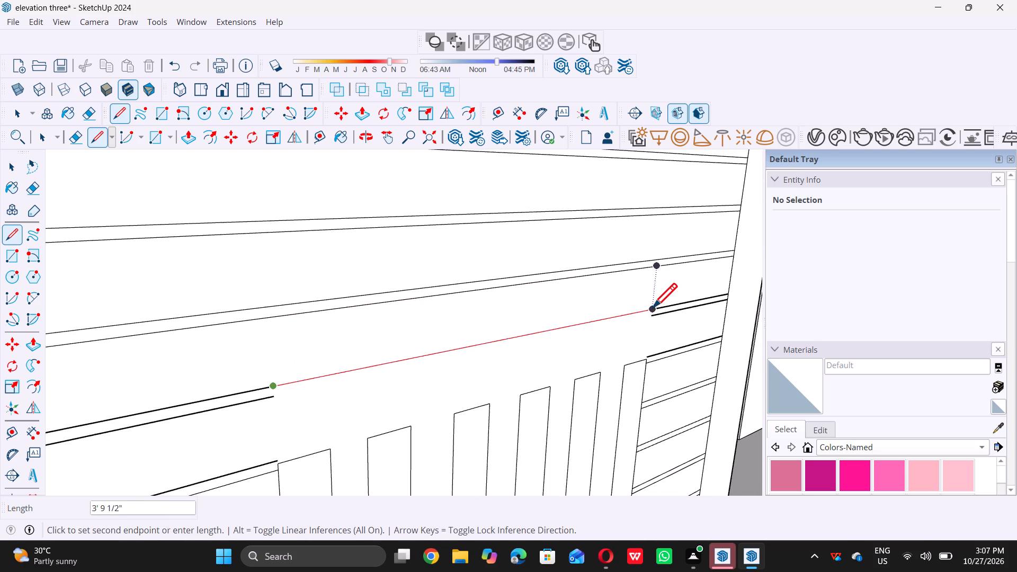
{"action": "left_click", "coordinate": [653, 307]}
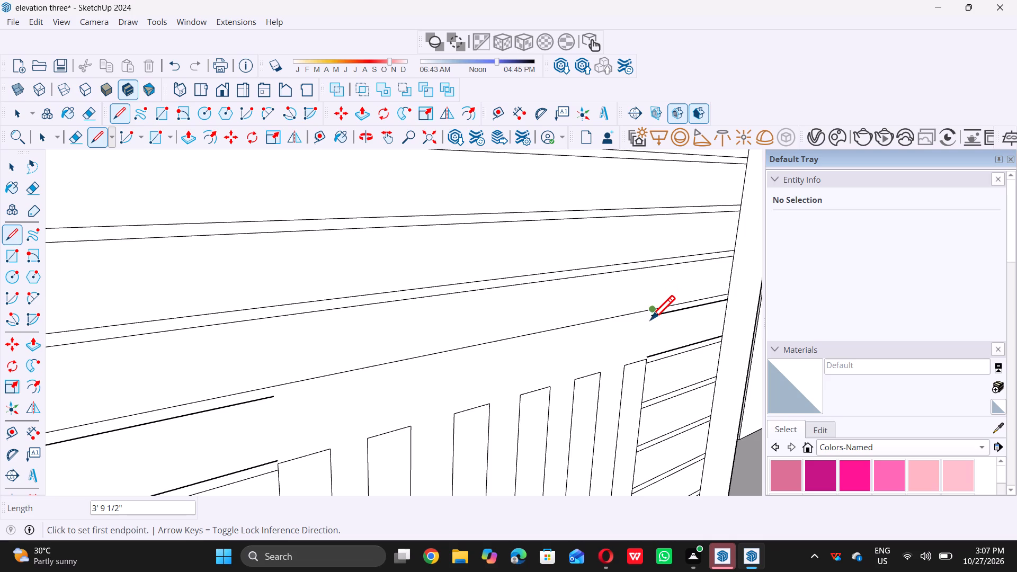
{"action": "scroll", "coordinate": [650, 322], "scroll_direction": "up", "scroll_amount": 14}
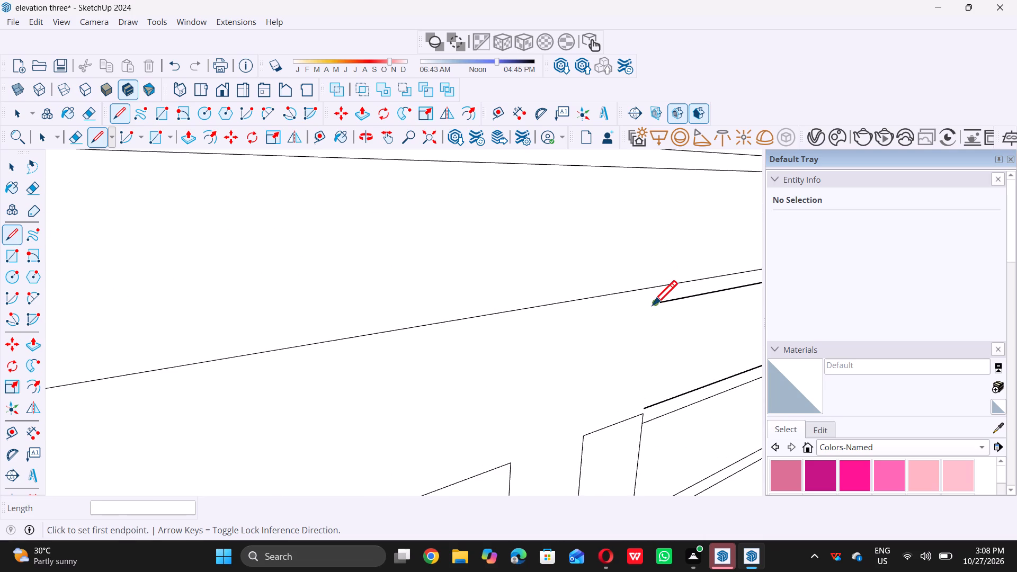
{"action": "left_click", "coordinate": [654, 303]}
{"action": "scroll", "coordinate": [653, 306], "scroll_direction": "down", "scroll_amount": 15}
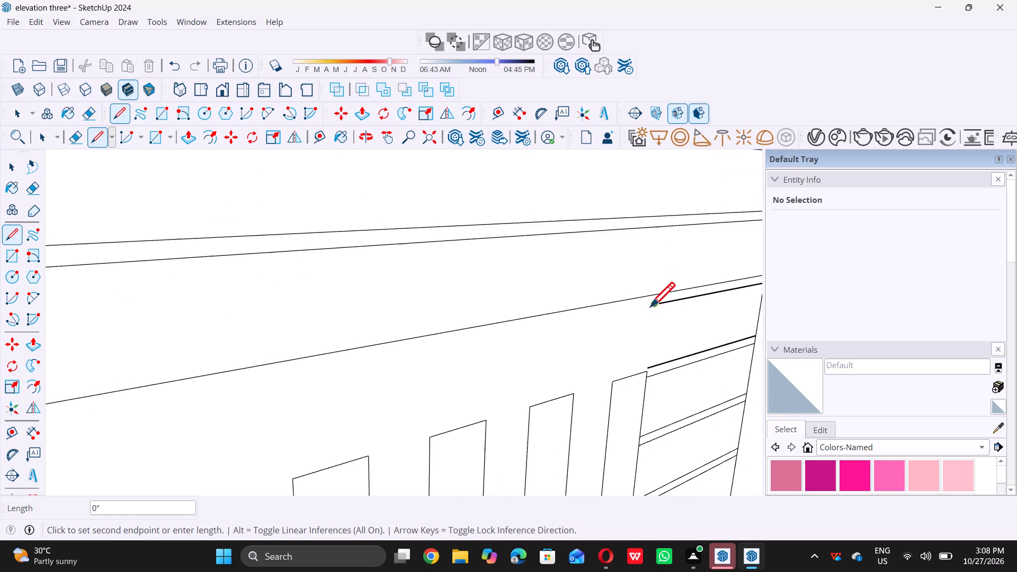
{"action": "scroll", "coordinate": [650, 306], "scroll_direction": "down", "scroll_amount": 6}
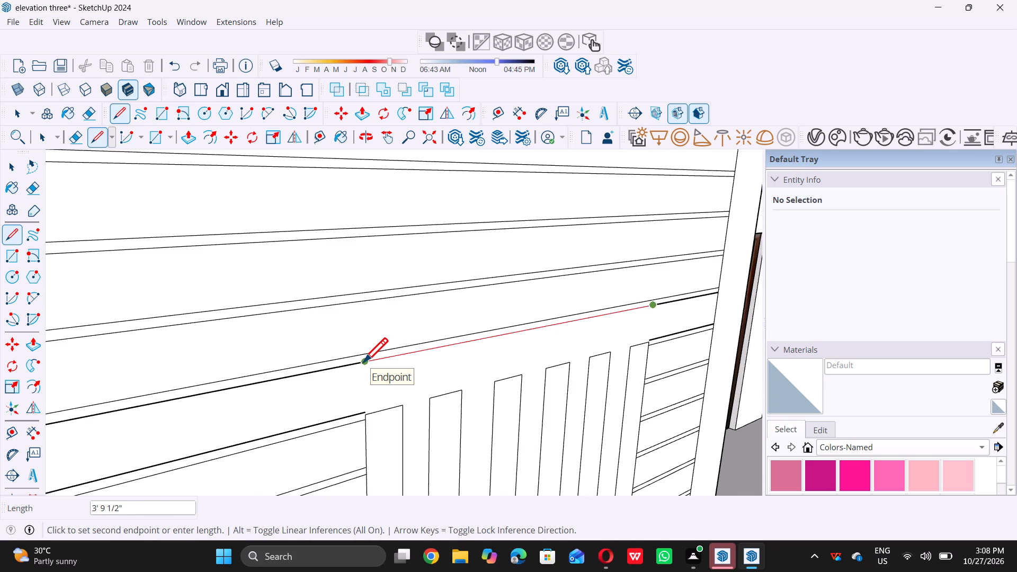
{"action": "double_click", "coordinate": [361, 362]}
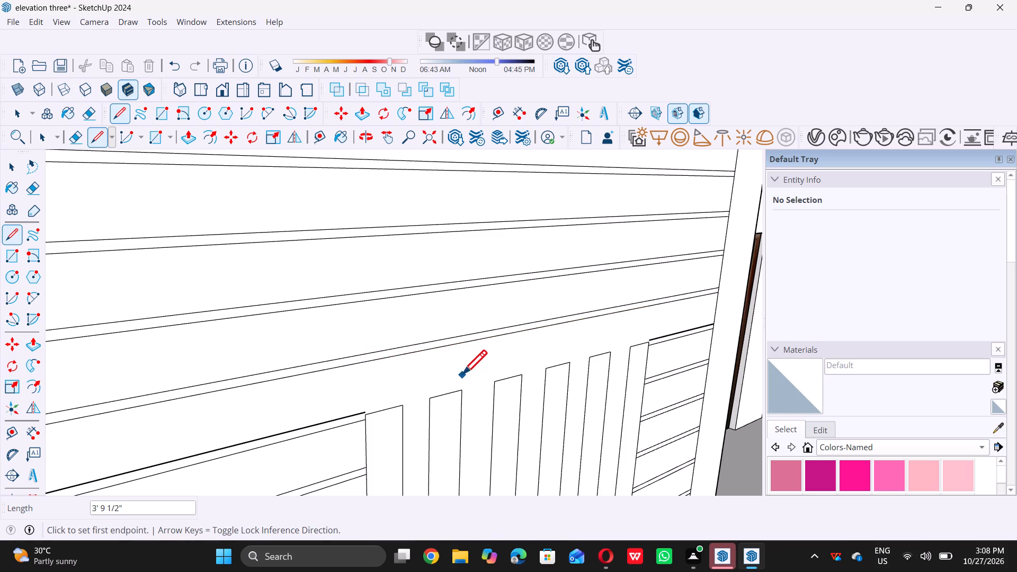
Continue the seventh band's upper edge across the gap with a 3' 9 1/2" line just above the vertical strips.
{"action": "scroll", "coordinate": [382, 409], "scroll_direction": "up", "scroll_amount": 15}
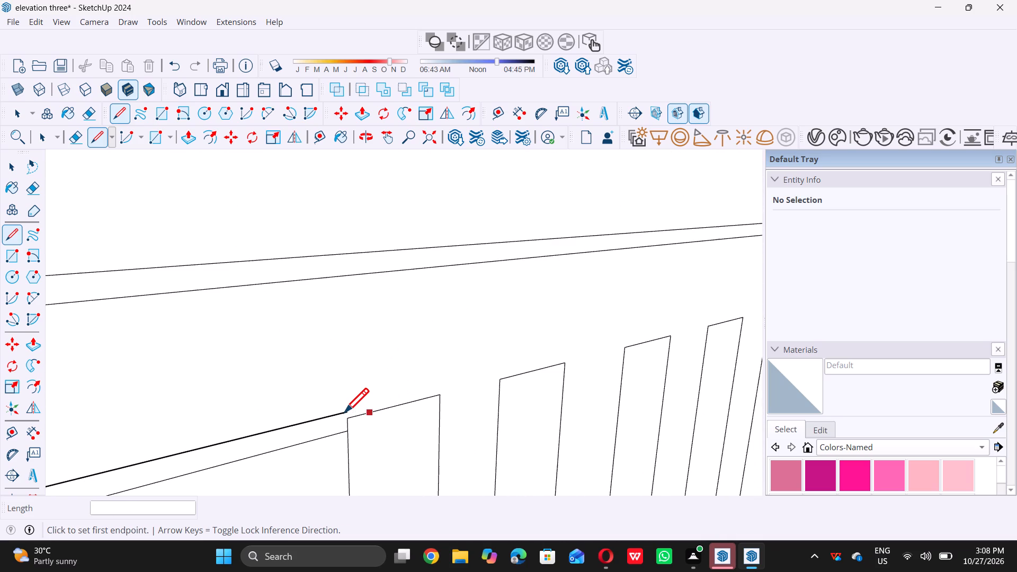
{"action": "left_click", "coordinate": [344, 412]}
{"action": "scroll", "coordinate": [344, 412], "scroll_direction": "down", "scroll_amount": 6}
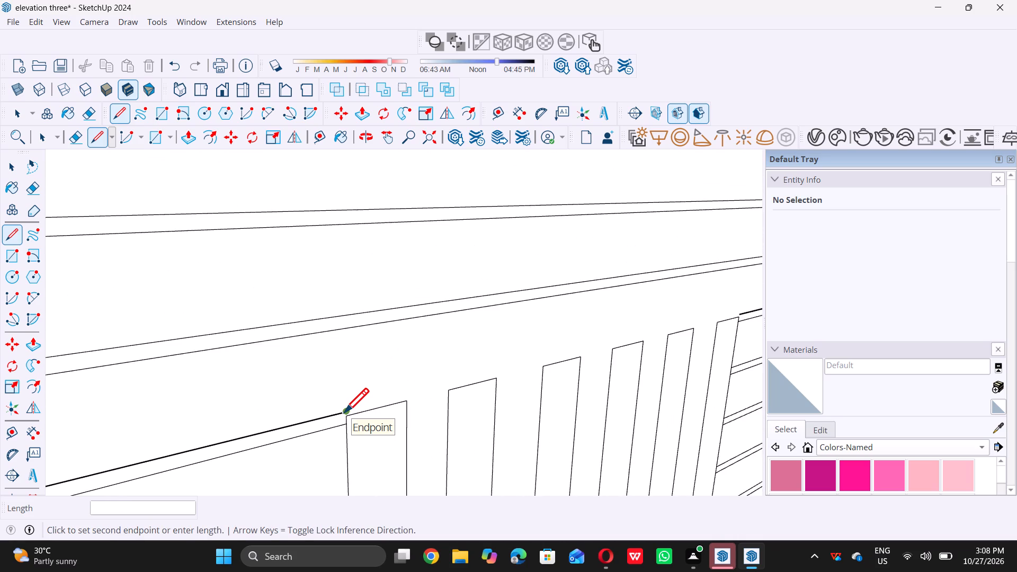
{"action": "scroll", "coordinate": [344, 412], "scroll_direction": "down", "scroll_amount": 4}
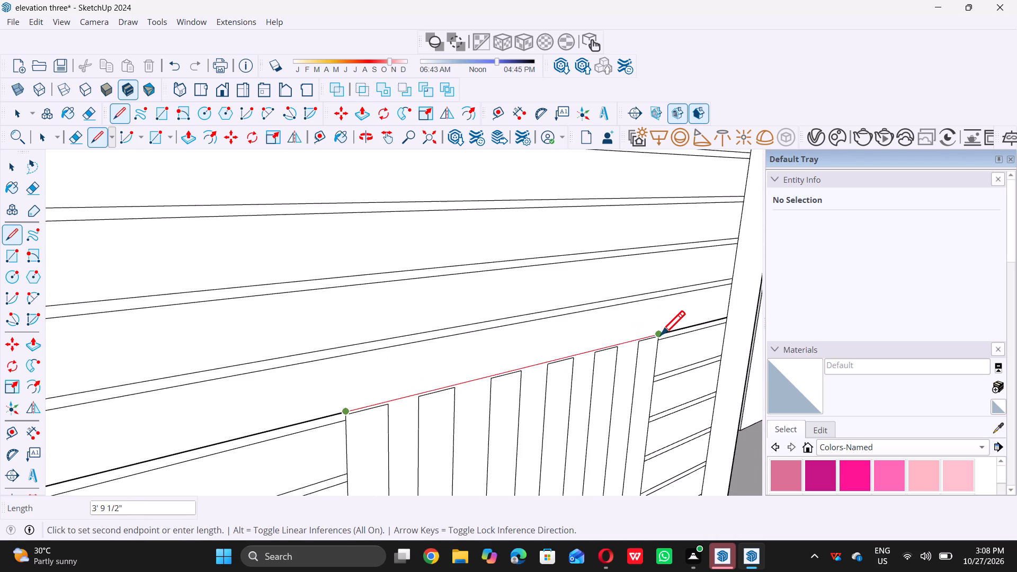
{"action": "scroll", "coordinate": [659, 333], "scroll_direction": "up", "scroll_amount": 8}
{"action": "left_click", "coordinate": [659, 333]}
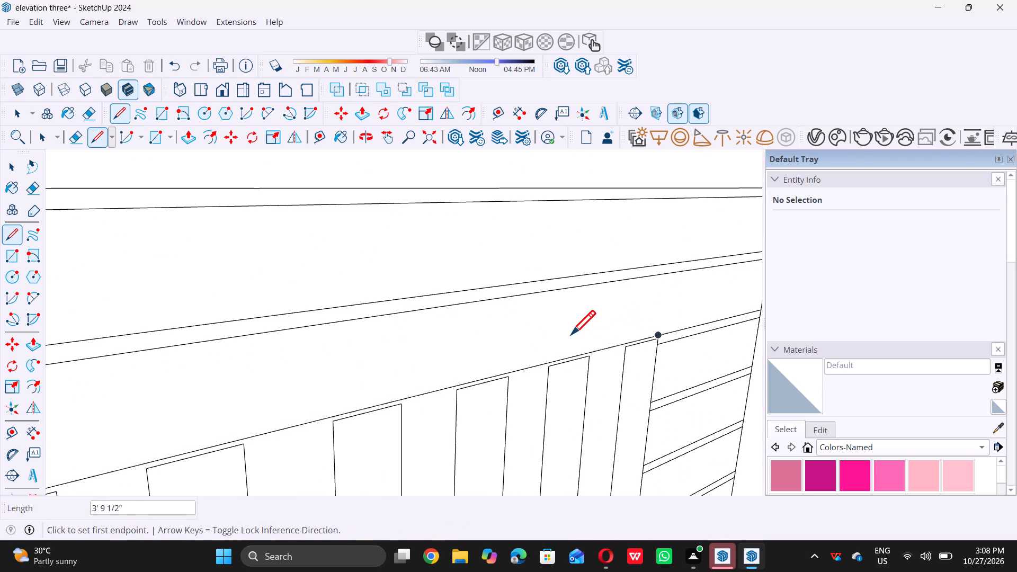
{"action": "key", "text": "space"}
Join the upper edge of the lowest band across the vertical strips with a 3' 9 1/2" line.
{"action": "scroll", "coordinate": [571, 334], "scroll_direction": "down", "scroll_amount": 10}
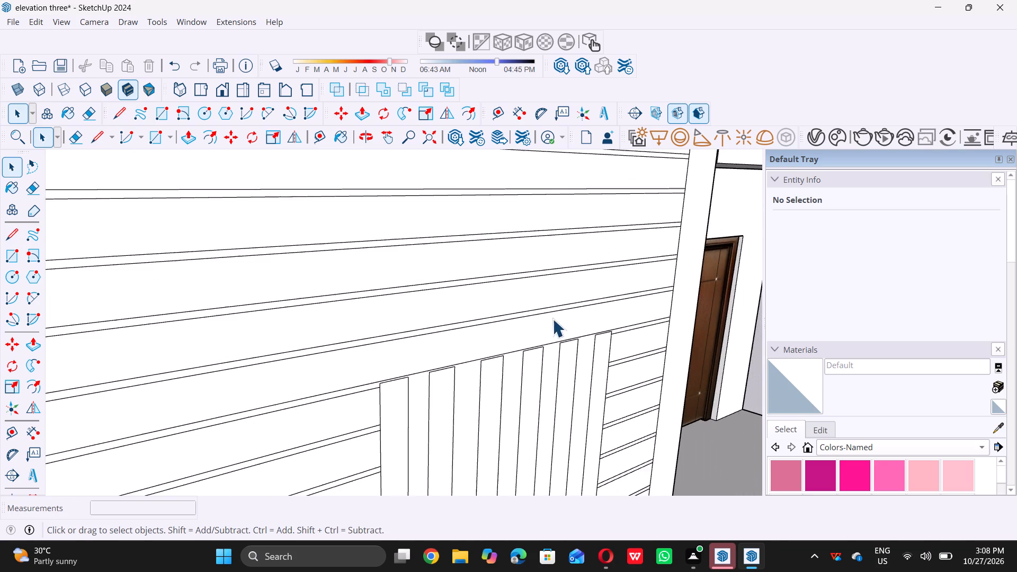
{"action": "scroll", "coordinate": [549, 316], "scroll_direction": "down", "scroll_amount": 4}
{"action": "scroll", "coordinate": [465, 367], "scroll_direction": "down", "scroll_amount": 6}
{"action": "scroll", "coordinate": [421, 297], "scroll_direction": "down", "scroll_amount": 5}
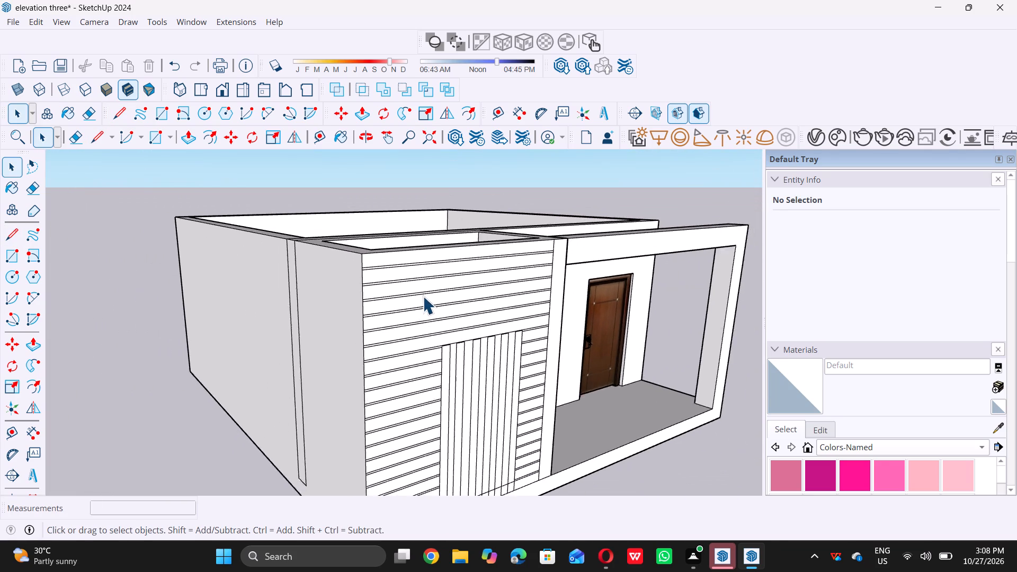
{"action": "middle_click_drag", "start_coordinate": [469, 425], "coordinate": [445, 402]}
{"action": "scroll", "coordinate": [442, 401], "scroll_direction": "down", "scroll_amount": 5}
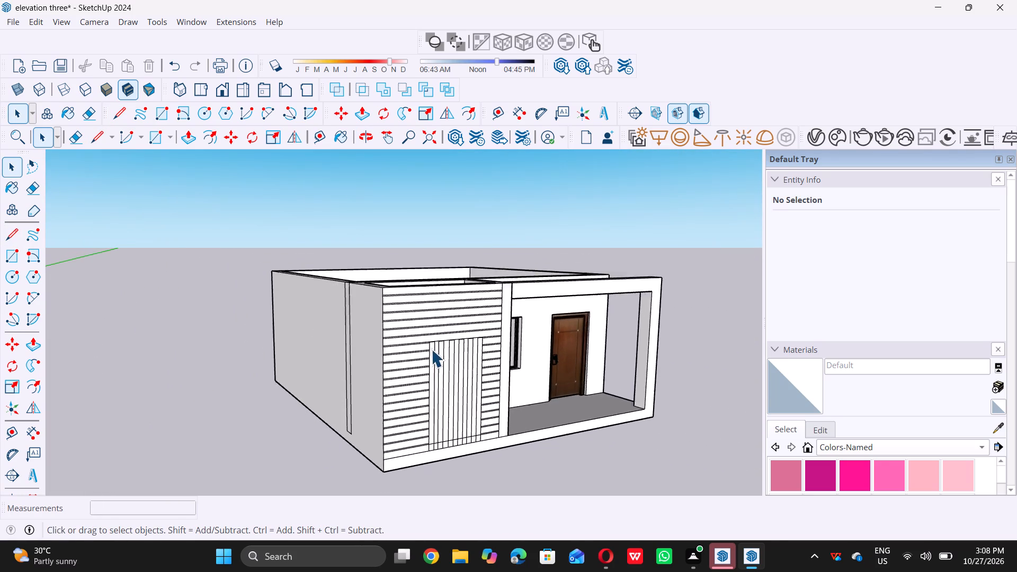
{"action": "scroll", "coordinate": [448, 403], "scroll_direction": "up", "scroll_amount": 6}
{"action": "scroll", "coordinate": [432, 458], "scroll_direction": "up", "scroll_amount": 13}
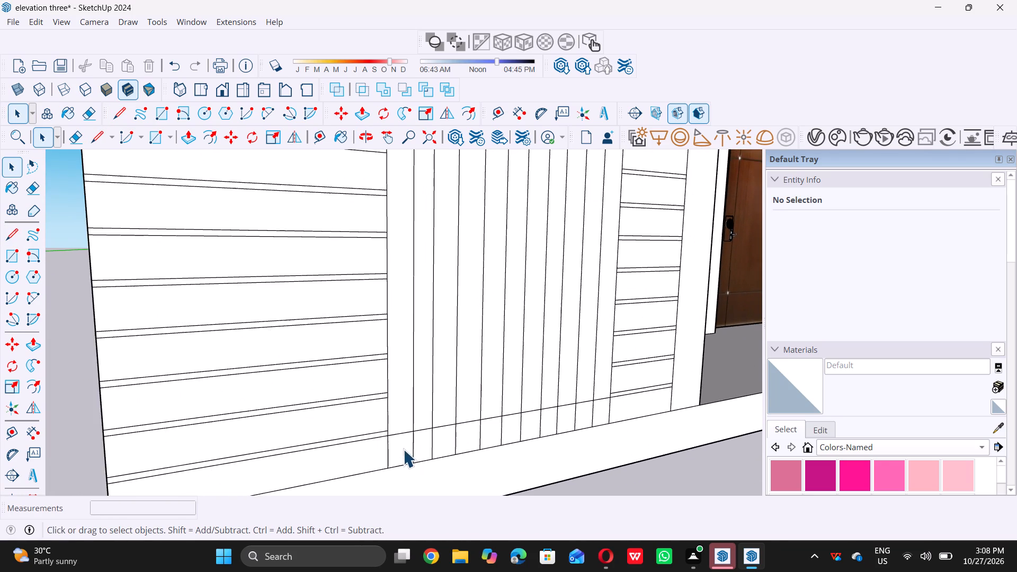
{"action": "scroll", "coordinate": [404, 445], "scroll_direction": "up", "scroll_amount": 1}
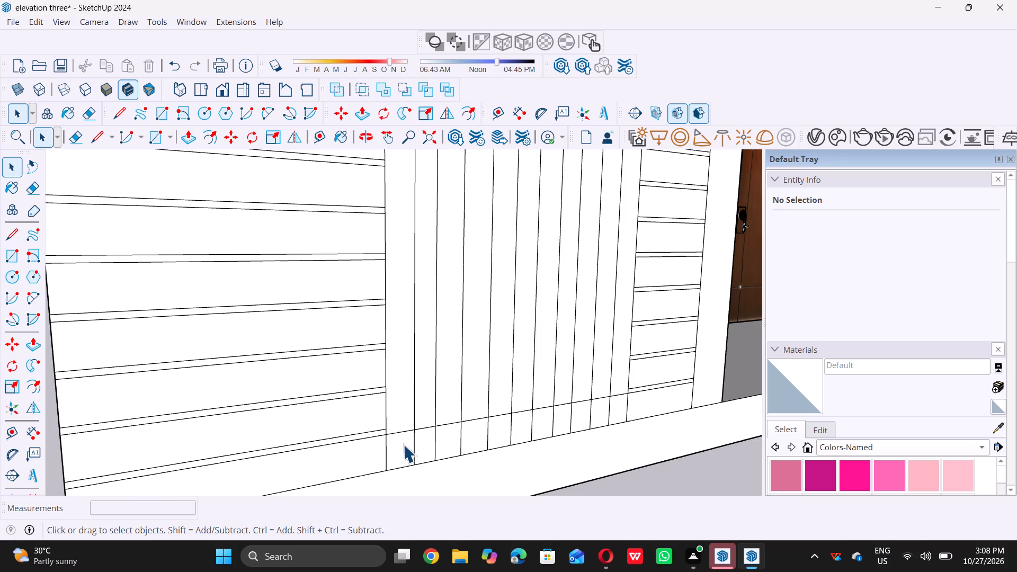
{"action": "key", "text": "l"}
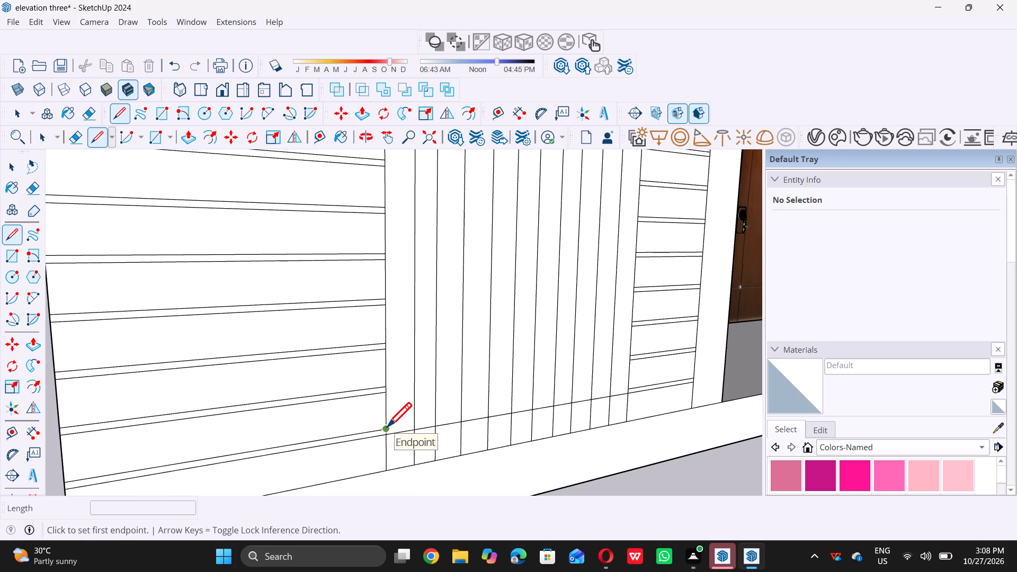
{"action": "left_click", "coordinate": [387, 426]}
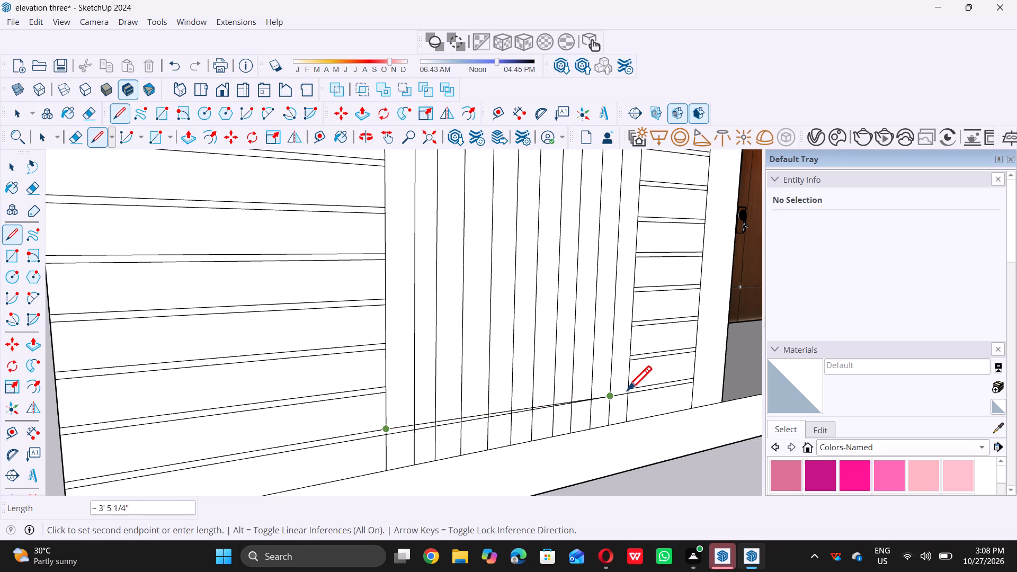
{"action": "left_click", "coordinate": [630, 386]}
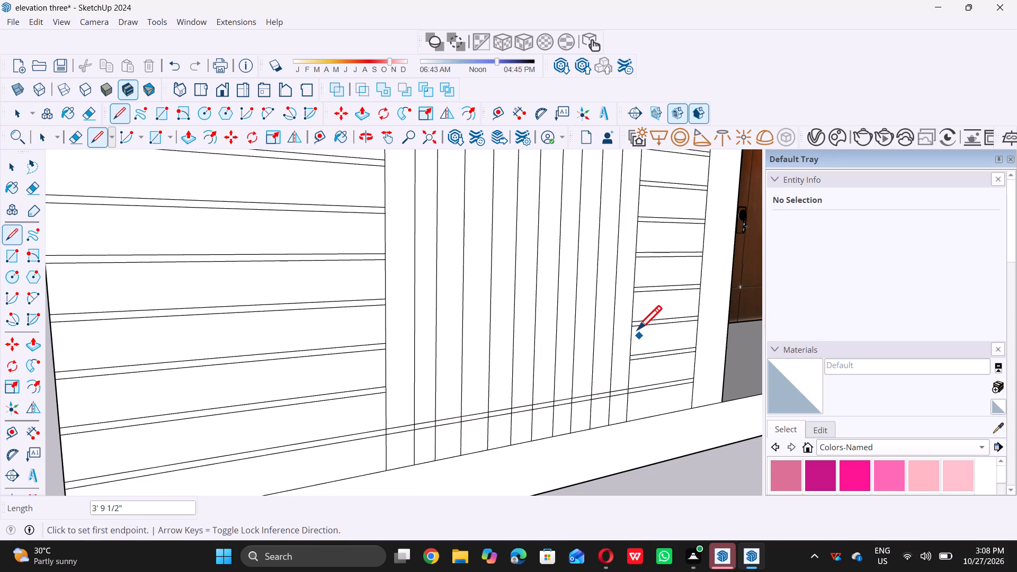
Continue the third band from the bottom across the strips with 3' 9 1/2" lines along its upper and lower edges.
{"action": "left_click", "coordinate": [631, 321]}
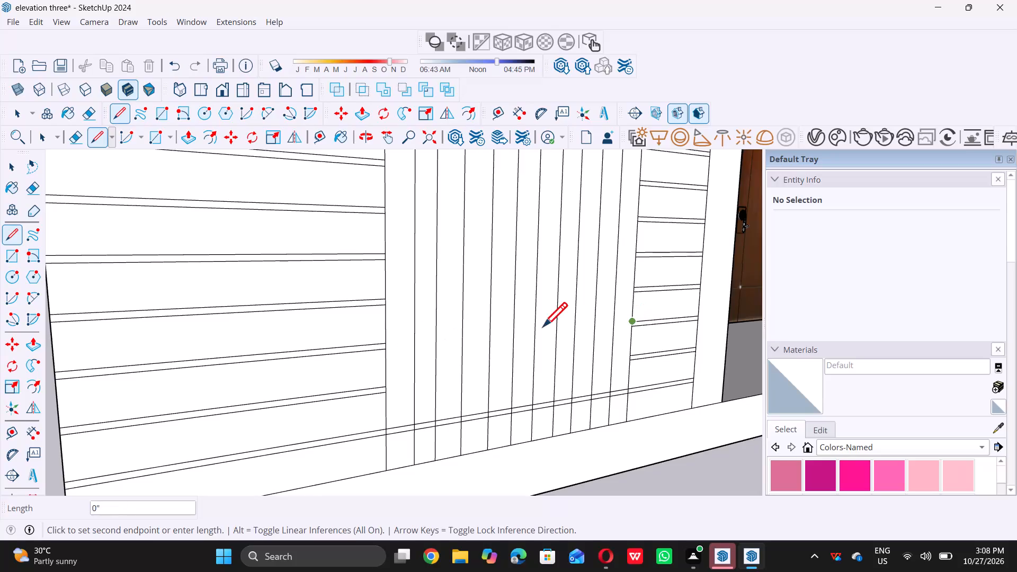
{"action": "left_click", "coordinate": [383, 342]}
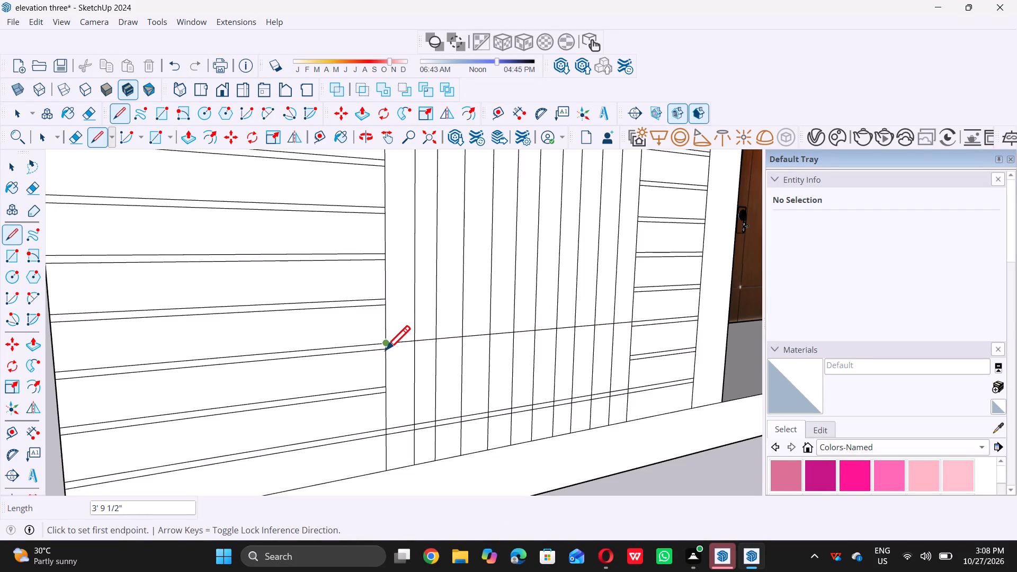
{"action": "left_click", "coordinate": [387, 350]}
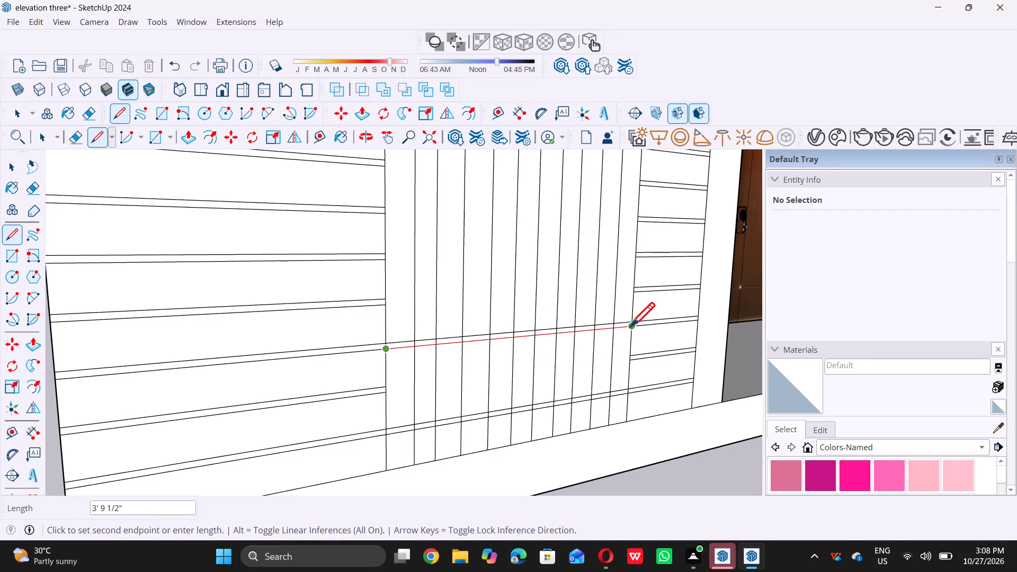
{"action": "left_click", "coordinate": [631, 326]}
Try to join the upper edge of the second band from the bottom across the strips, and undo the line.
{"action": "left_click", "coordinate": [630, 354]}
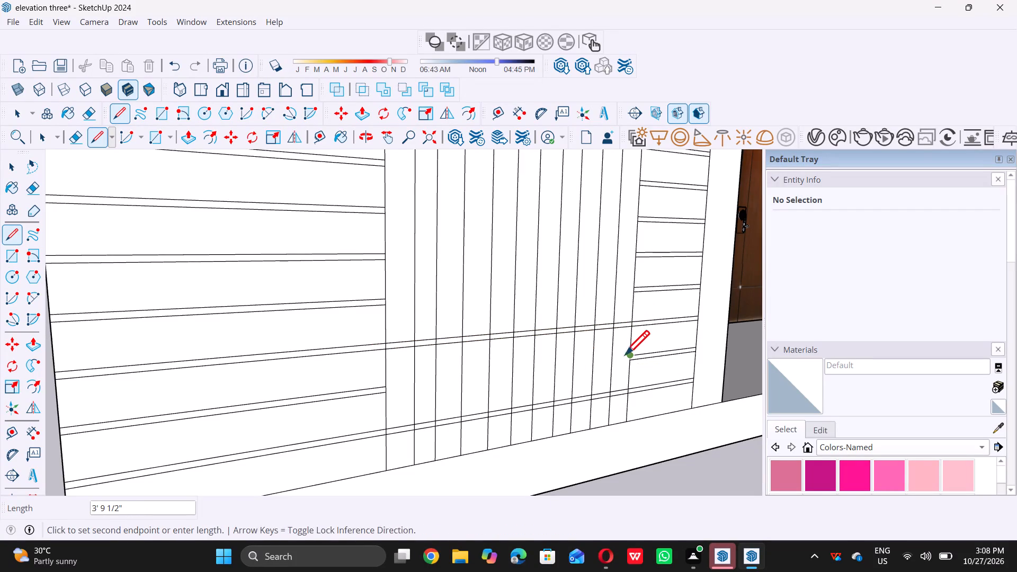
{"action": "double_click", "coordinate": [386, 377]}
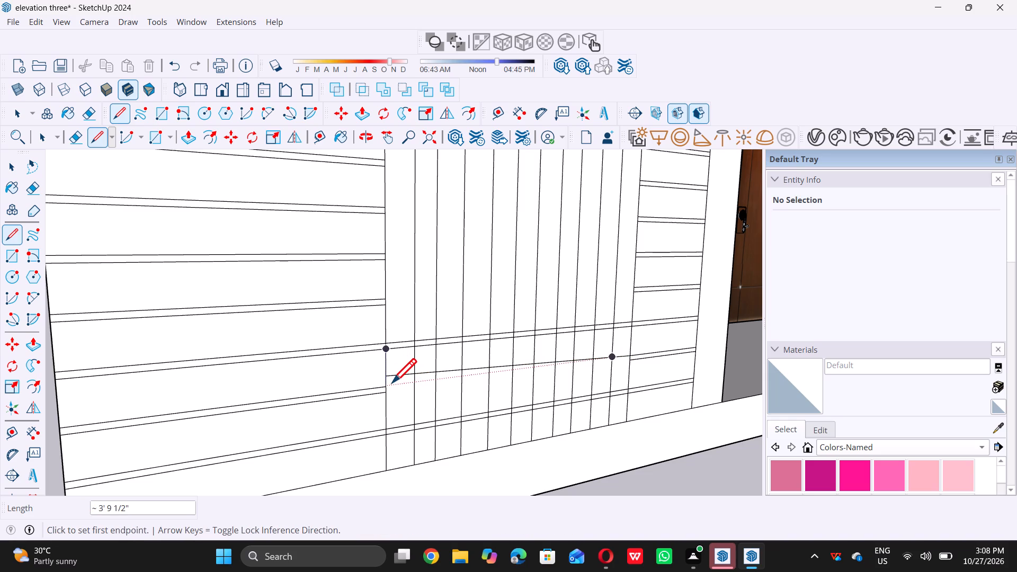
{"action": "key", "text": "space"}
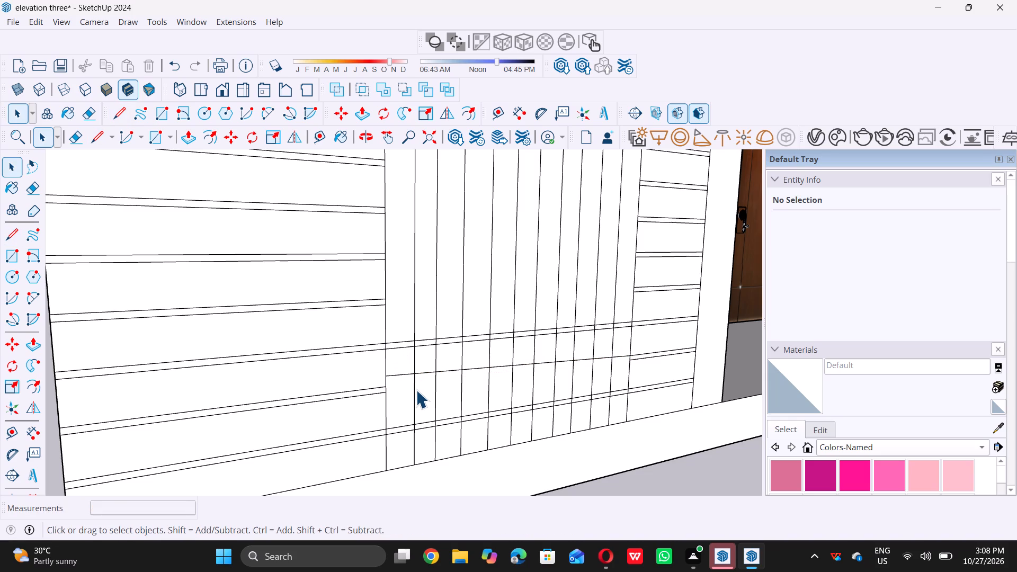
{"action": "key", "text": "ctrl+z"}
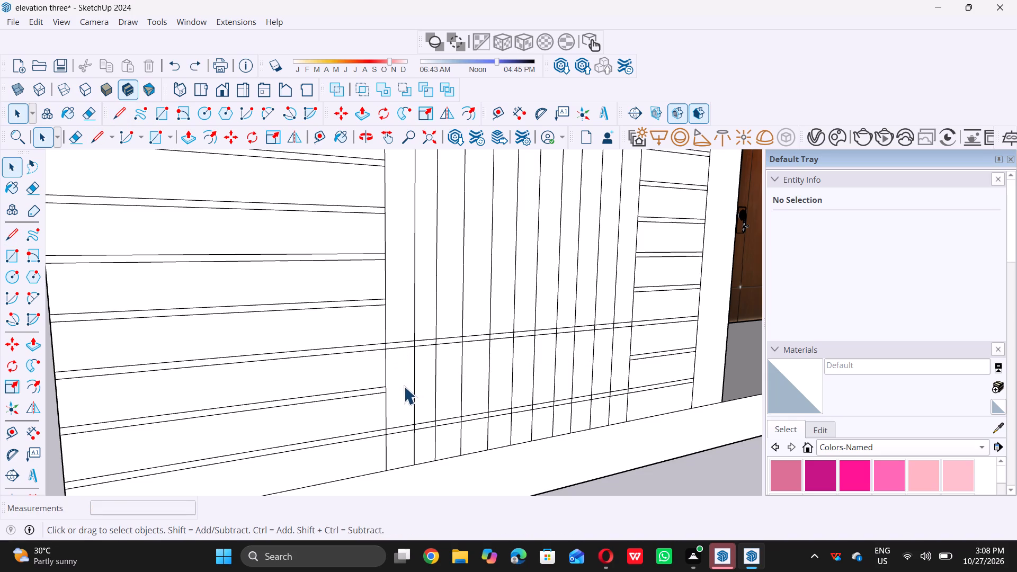
Continue the second band from the bottom across the strips with 3' 9 1/2" lines along its upper and lower edges.
{"action": "key", "text": "l"}
{"action": "left_click", "coordinate": [385, 385]}
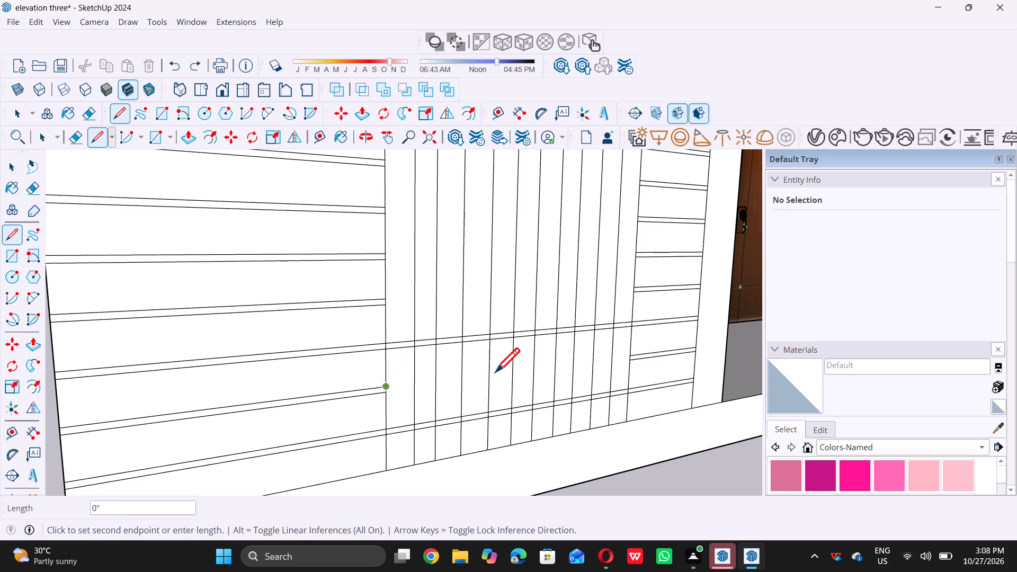
{"action": "left_click", "coordinate": [630, 355]}
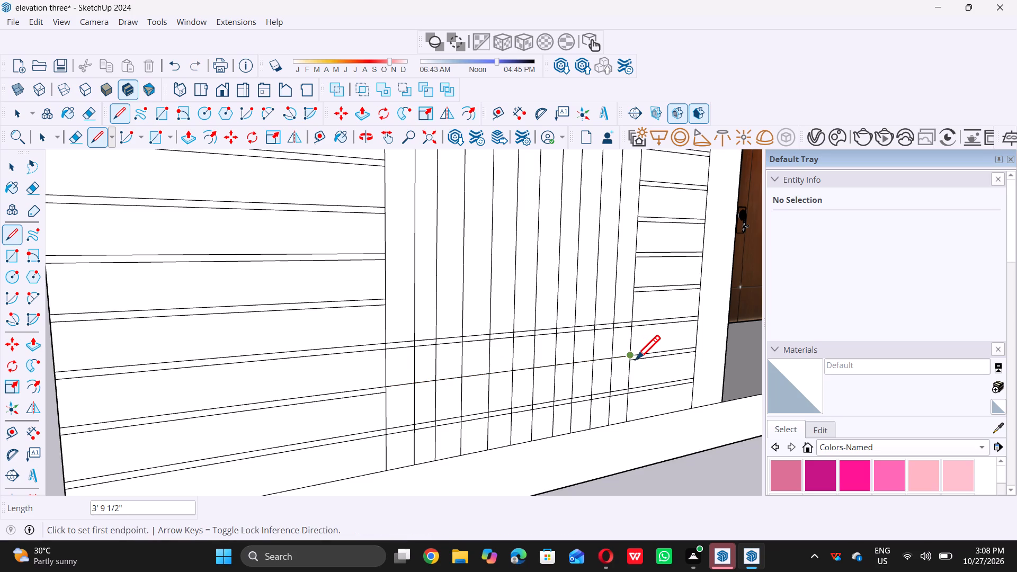
{"action": "left_click", "coordinate": [630, 359]}
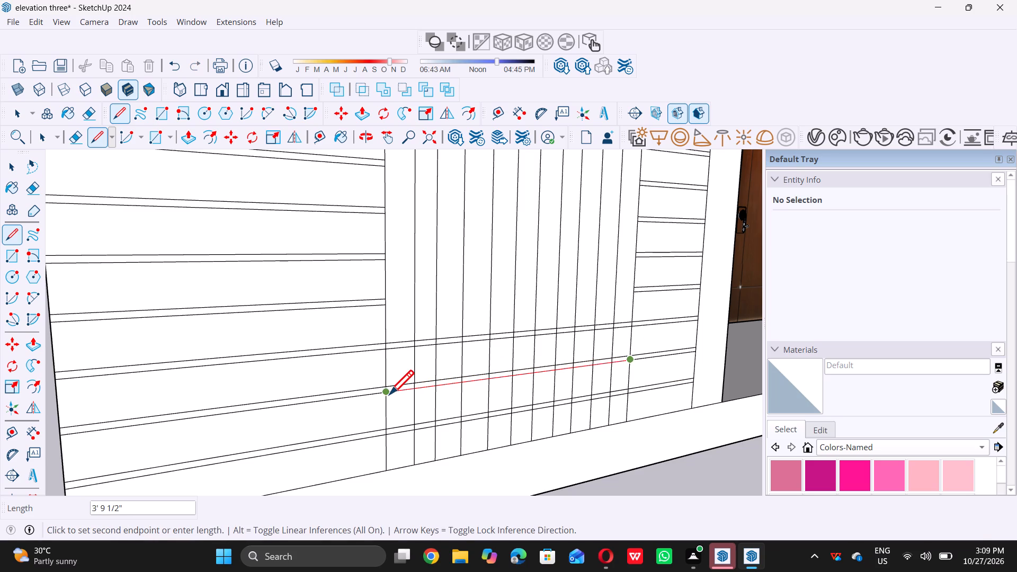
{"action": "left_click", "coordinate": [389, 394]}
Continue the fourth band from the bottom across the vertical strips with 3' 9 1/2" lines along its upper and lower edges.
{"action": "scroll", "coordinate": [410, 347], "scroll_direction": "down", "scroll_amount": 6}
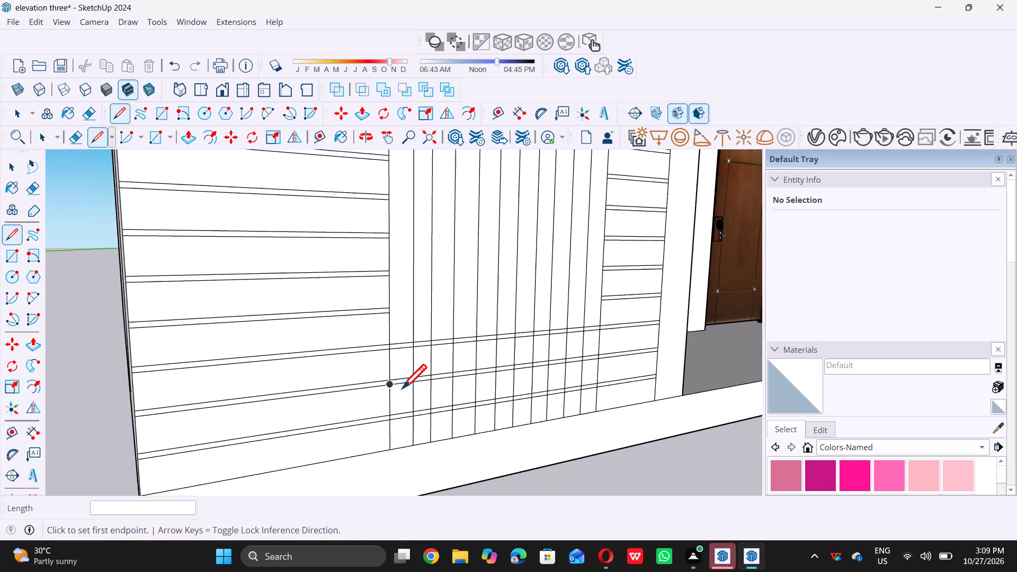
{"action": "scroll", "coordinate": [403, 389], "scroll_direction": "down", "scroll_amount": 4}
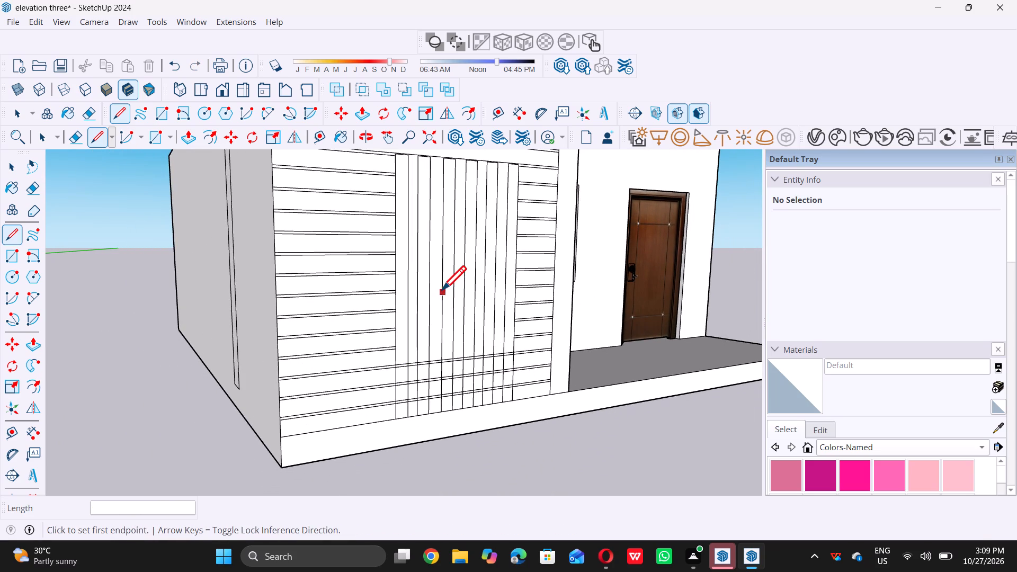
{"action": "scroll", "coordinate": [388, 328], "scroll_direction": "up", "scroll_amount": 3}
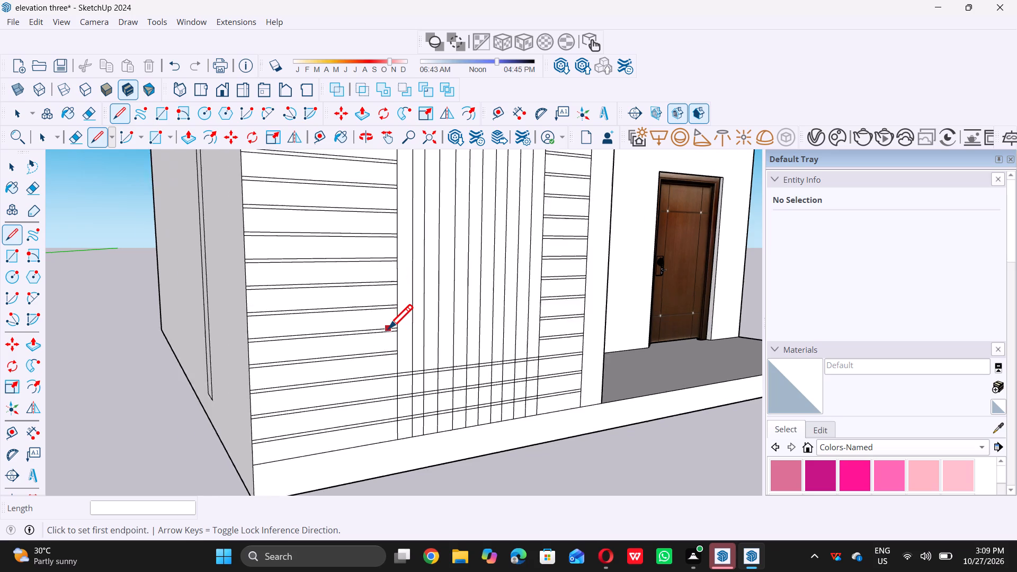
{"action": "scroll", "coordinate": [388, 328], "scroll_direction": "up", "scroll_amount": 9}
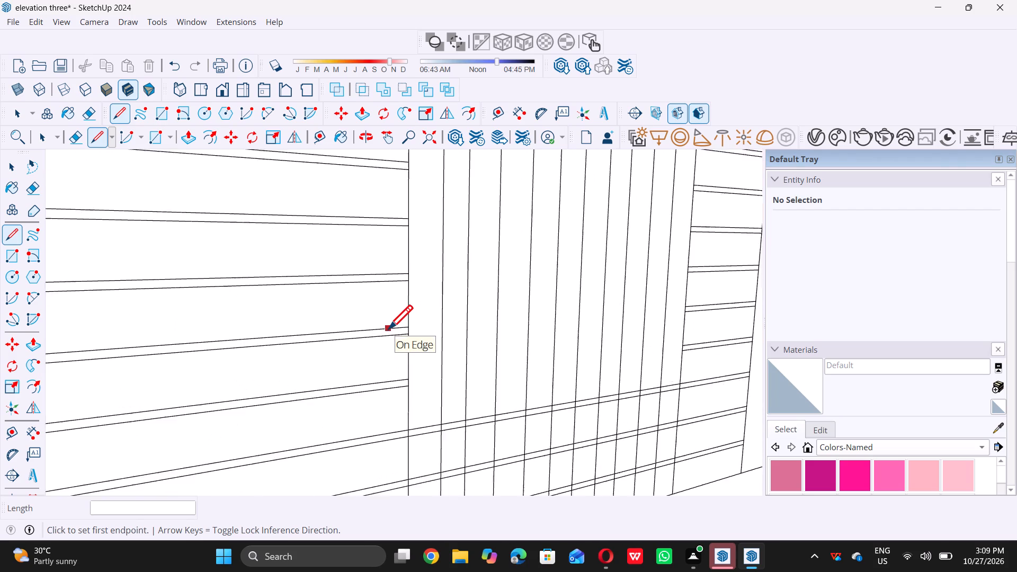
{"action": "left_click", "coordinate": [411, 389]}
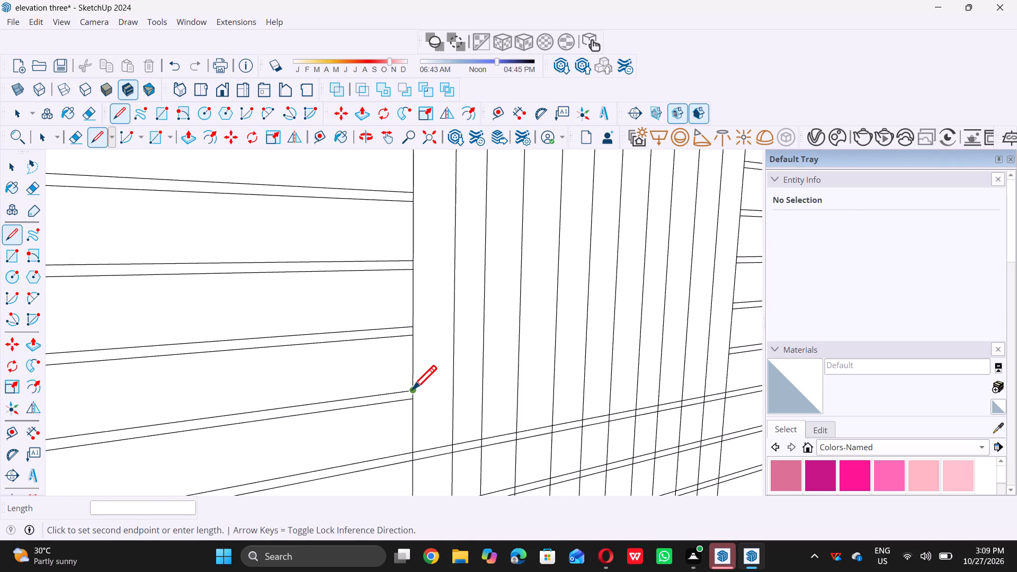
{"action": "left_click", "coordinate": [728, 347]}
{"action": "scroll", "coordinate": [727, 362], "scroll_direction": "up", "scroll_amount": 9}
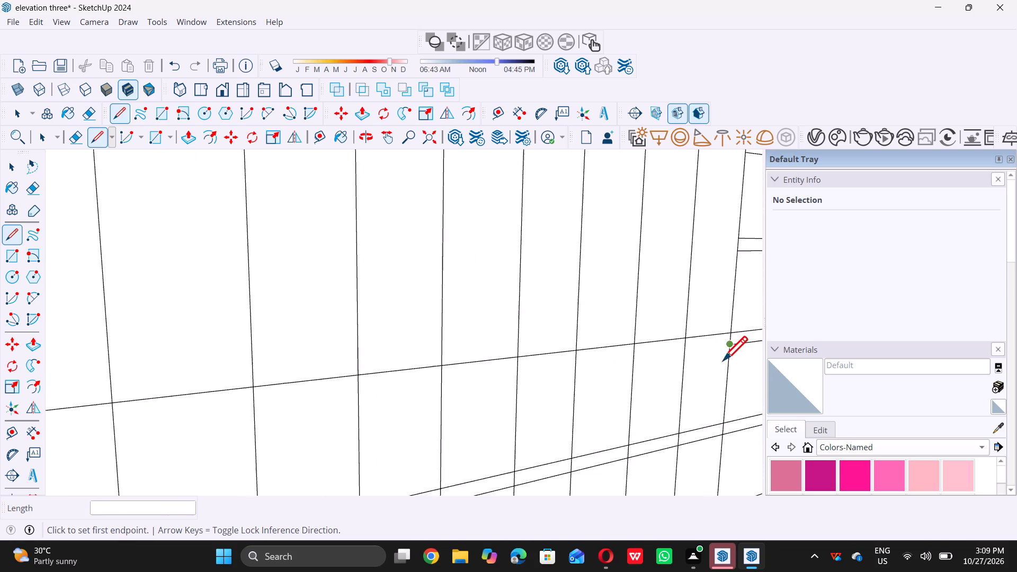
{"action": "left_click", "coordinate": [730, 345]}
{"action": "scroll", "coordinate": [728, 345], "scroll_direction": "down", "scroll_amount": 4}
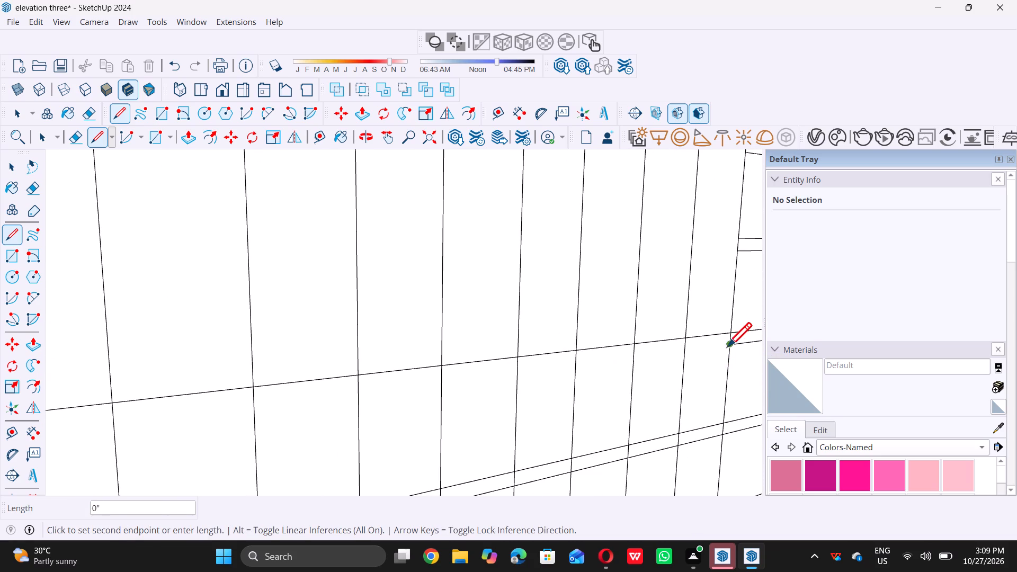
{"action": "scroll", "coordinate": [727, 346], "scroll_direction": "down", "scroll_amount": 15}
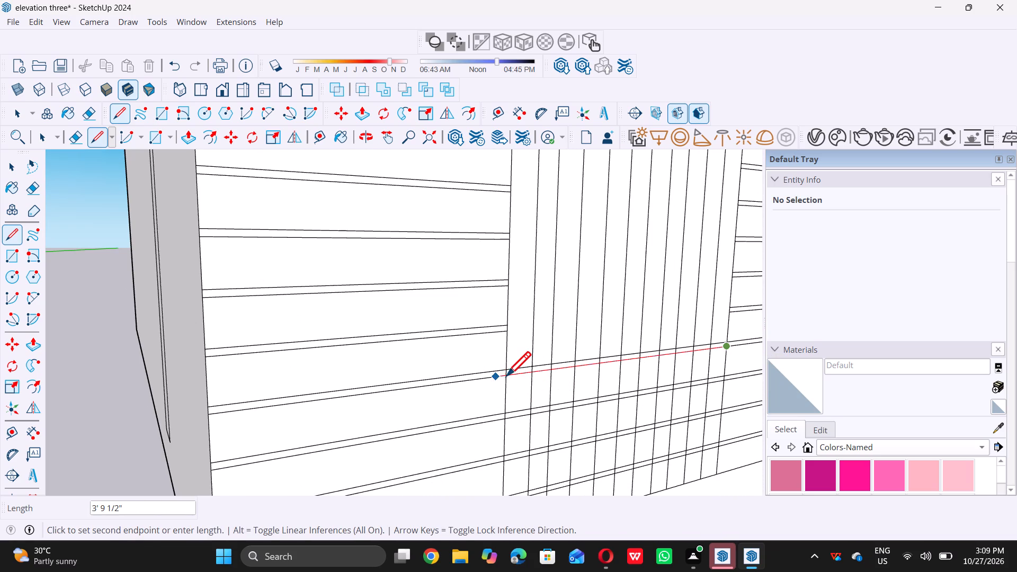
{"action": "left_click", "coordinate": [506, 376]}
Continue the fifth band from the bottom across the strips with 3' 9 1/2" lines along its upper and lower edges.
{"action": "scroll", "coordinate": [461, 389], "scroll_direction": "down", "scroll_amount": 5}
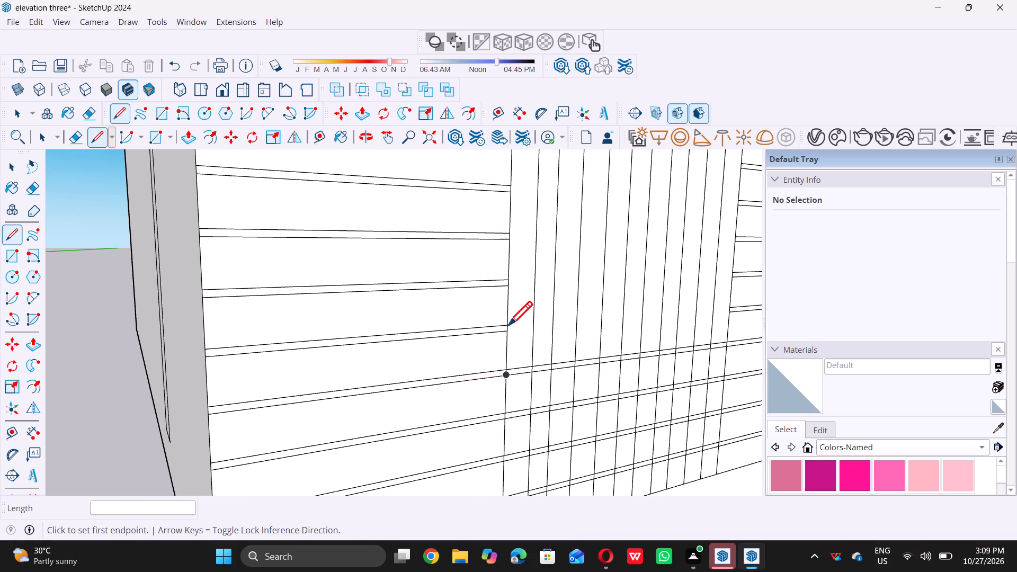
{"action": "scroll", "coordinate": [518, 320], "scroll_direction": "up", "scroll_amount": 11}
{"action": "scroll", "coordinate": [480, 365], "scroll_direction": "up", "scroll_amount": 4}
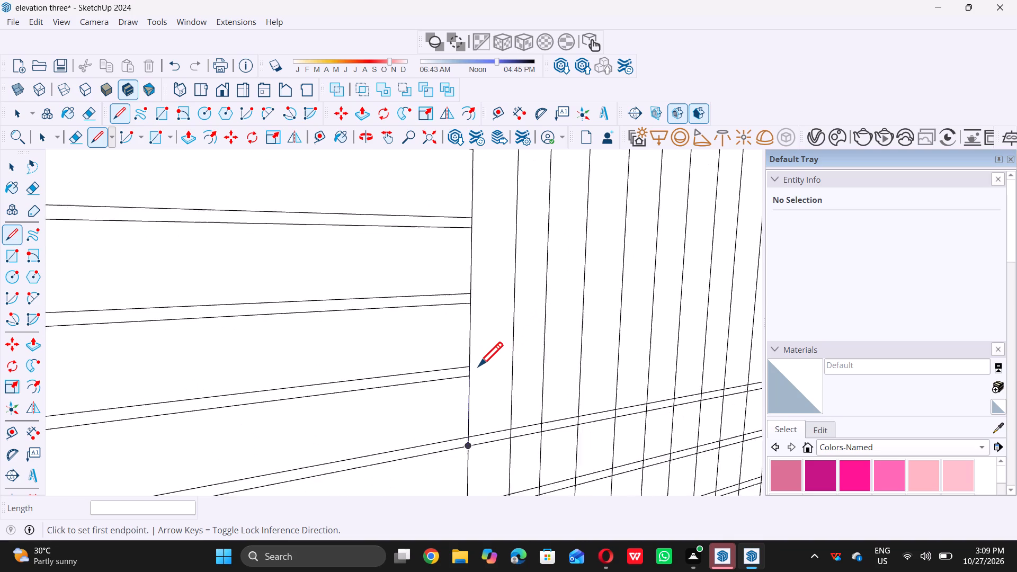
{"action": "left_click", "coordinate": [463, 365]}
{"action": "scroll", "coordinate": [463, 365], "scroll_direction": "down", "scroll_amount": 5}
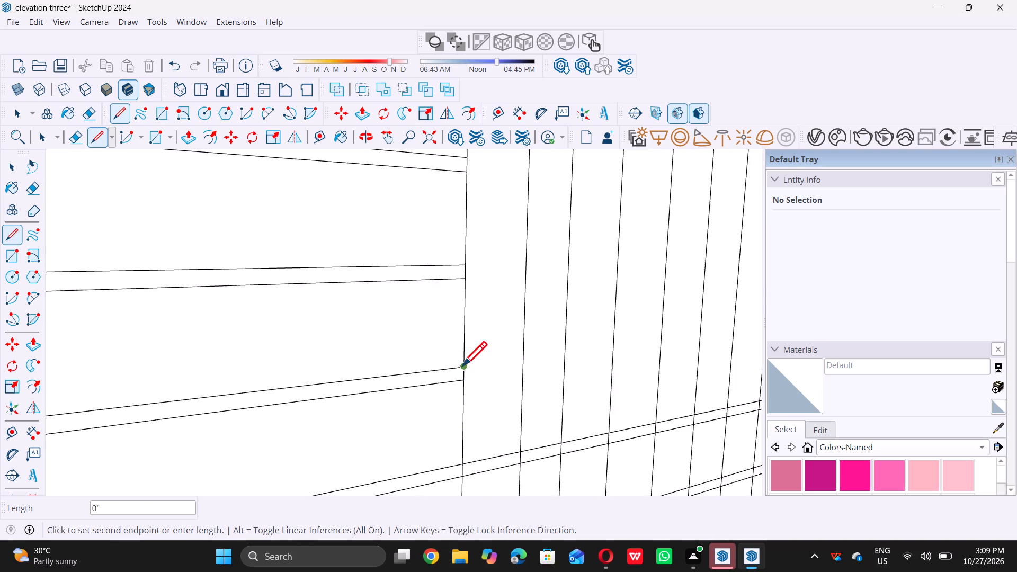
{"action": "scroll", "coordinate": [462, 365], "scroll_direction": "down", "scroll_amount": 14}
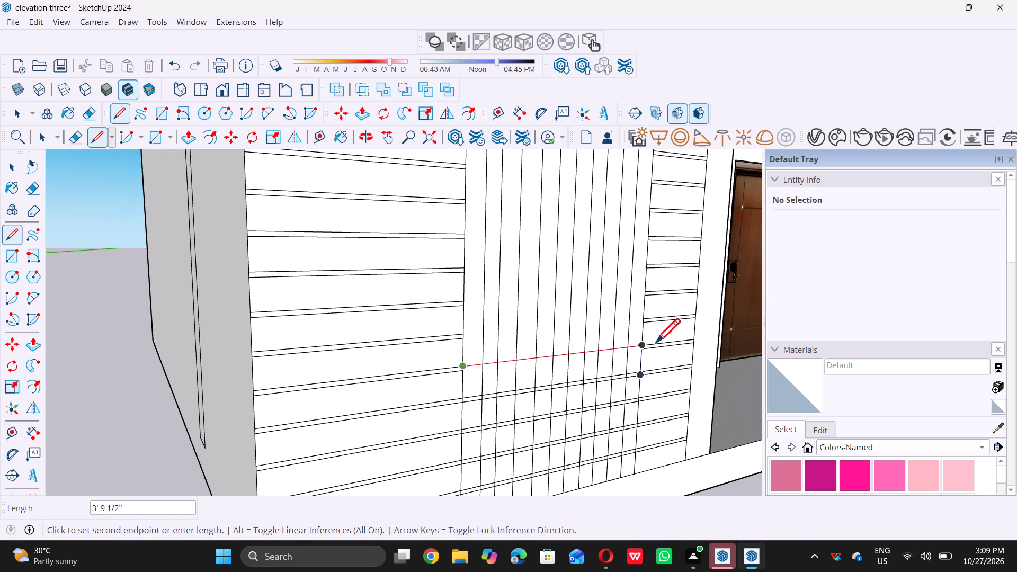
{"action": "scroll", "coordinate": [647, 345], "scroll_direction": "up", "scroll_amount": 5}
{"action": "left_click", "coordinate": [644, 347]}
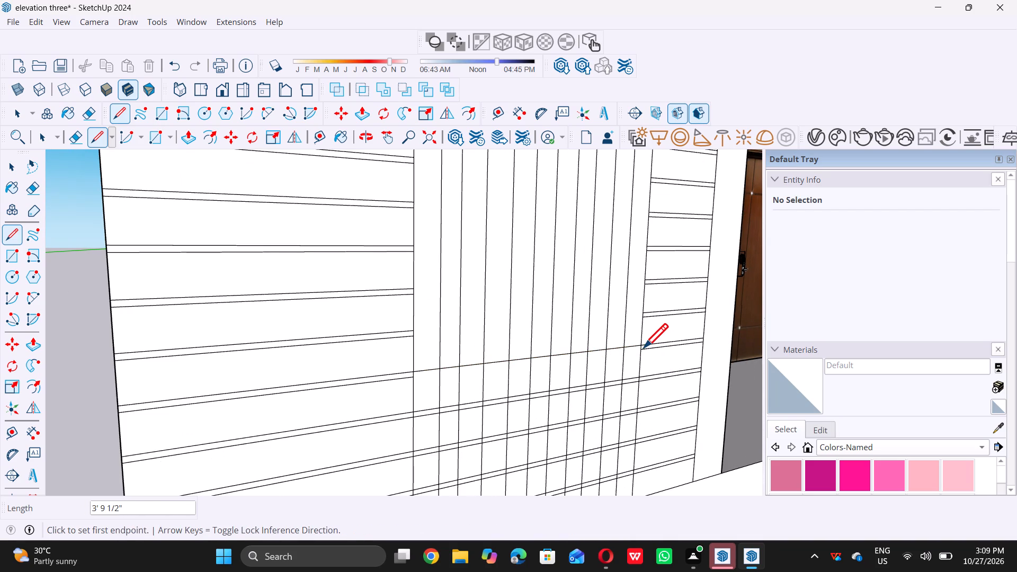
{"action": "scroll", "coordinate": [632, 358], "scroll_direction": "up", "scroll_amount": 14}
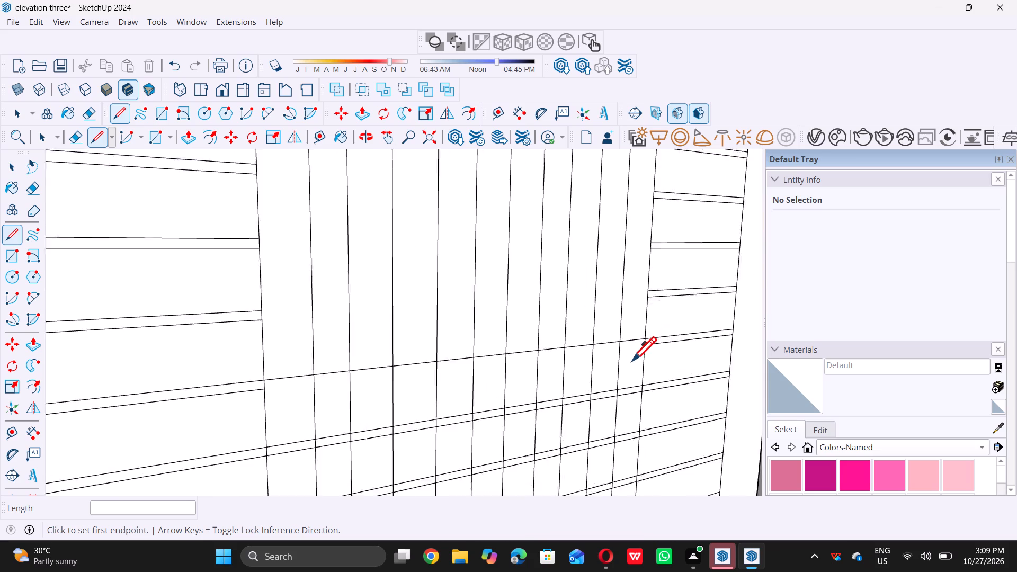
{"action": "scroll", "coordinate": [632, 361], "scroll_direction": "up", "scroll_amount": 4}
{"action": "left_click", "coordinate": [656, 330]}
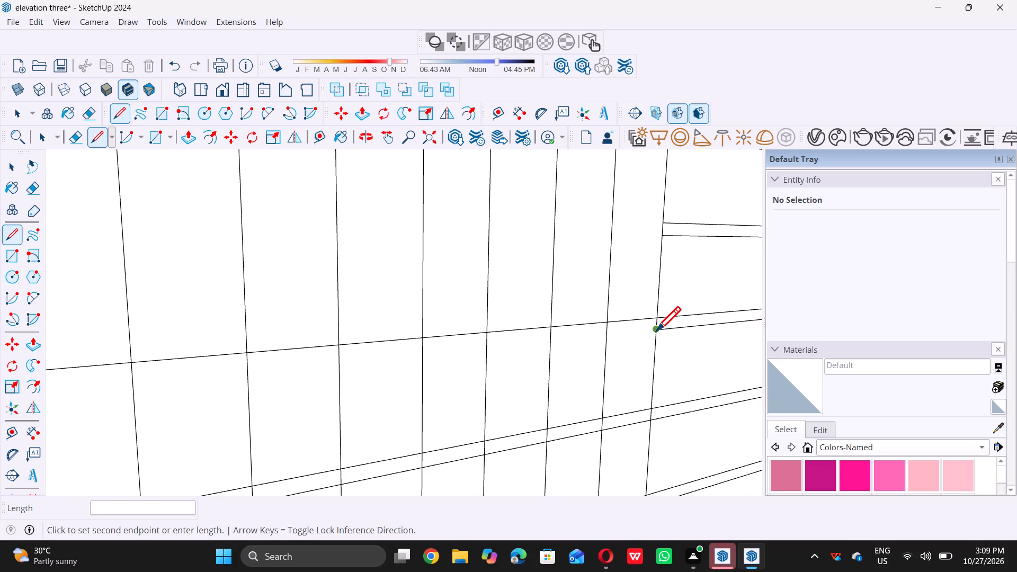
{"action": "scroll", "coordinate": [656, 330], "scroll_direction": "down", "scroll_amount": 18}
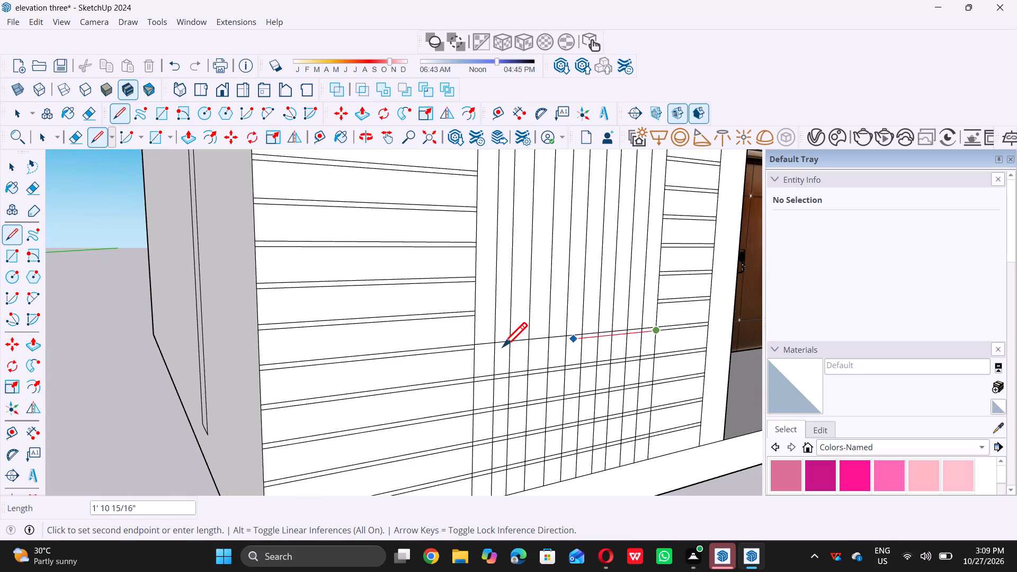
{"action": "left_click", "coordinate": [472, 353]}
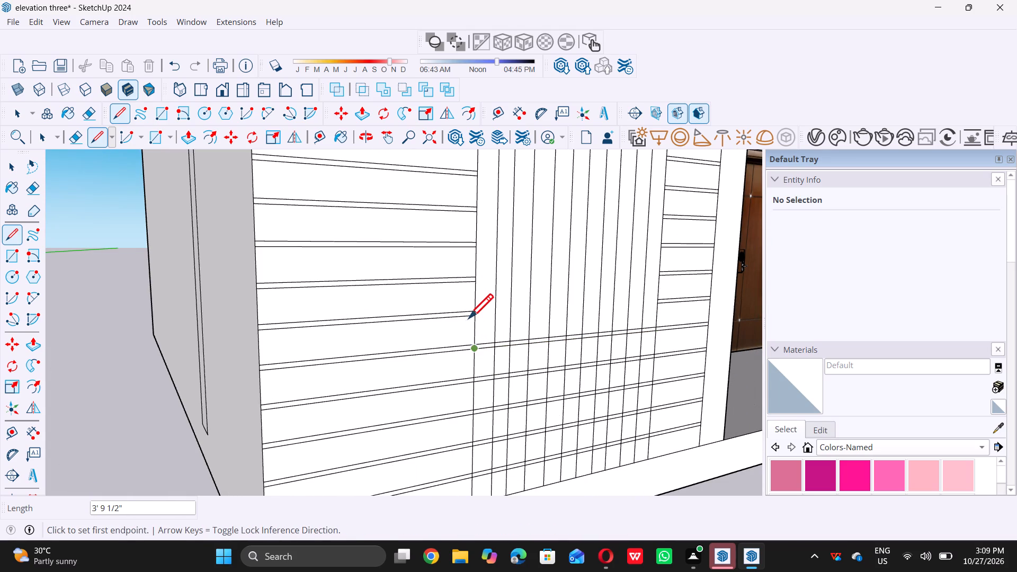
Continue the sixth band from the bottom across the strips with 3' 9 1/2" lines along its upper and lower edges.
{"action": "left_click", "coordinate": [476, 309]}
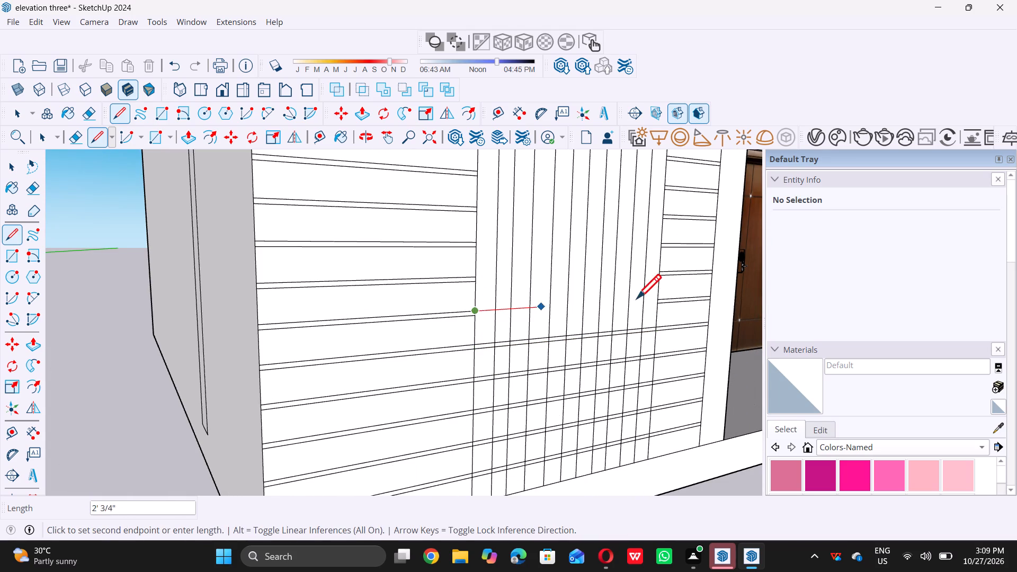
{"action": "double_click", "coordinate": [663, 299]}
{"action": "scroll", "coordinate": [655, 309], "scroll_direction": "up", "scroll_amount": 8}
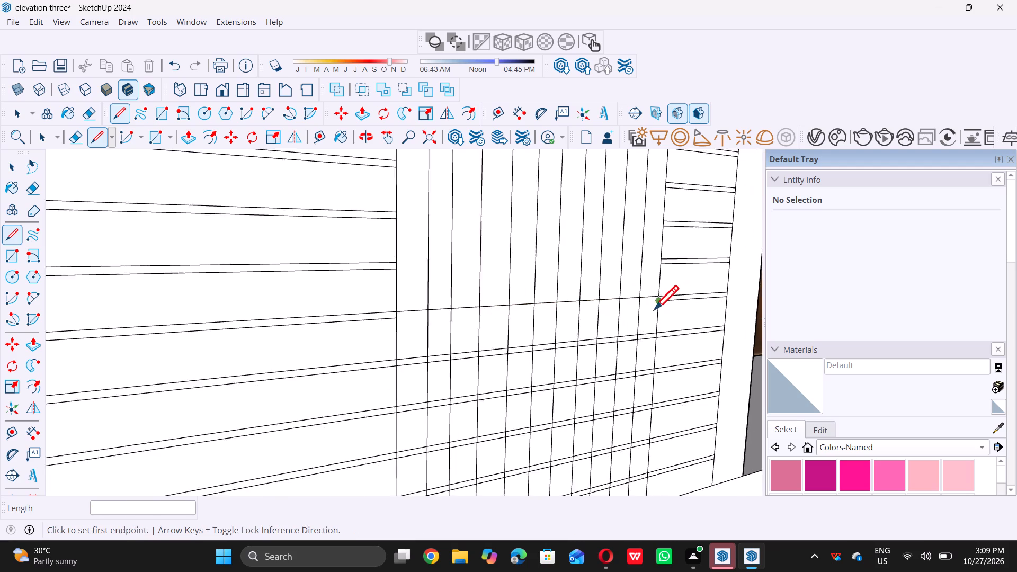
{"action": "scroll", "coordinate": [654, 309], "scroll_direction": "up", "scroll_amount": 6}
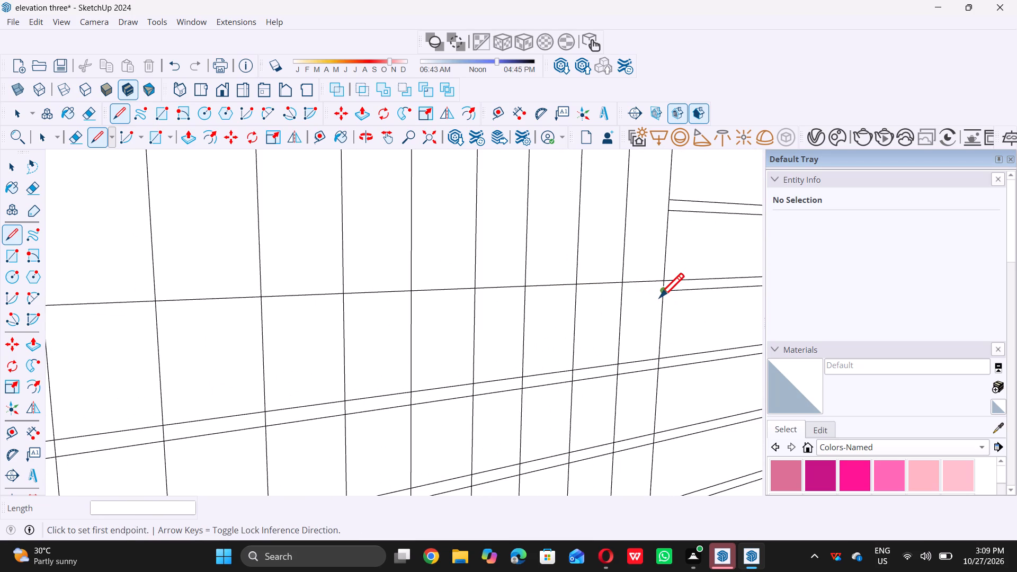
{"action": "left_click", "coordinate": [659, 297]}
{"action": "scroll", "coordinate": [658, 297], "scroll_direction": "down", "scroll_amount": 10}
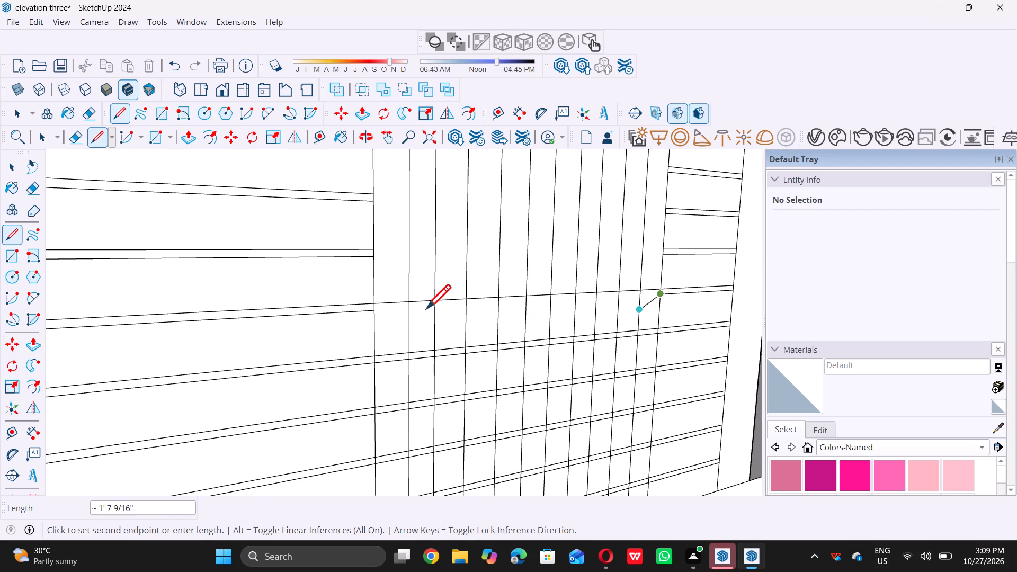
{"action": "left_click", "coordinate": [375, 313]}
Join the seventh band from the bottom across the vertical strips with lines along its upper and lower edges.
{"action": "scroll", "coordinate": [392, 341], "scroll_direction": "down", "scroll_amount": 2}
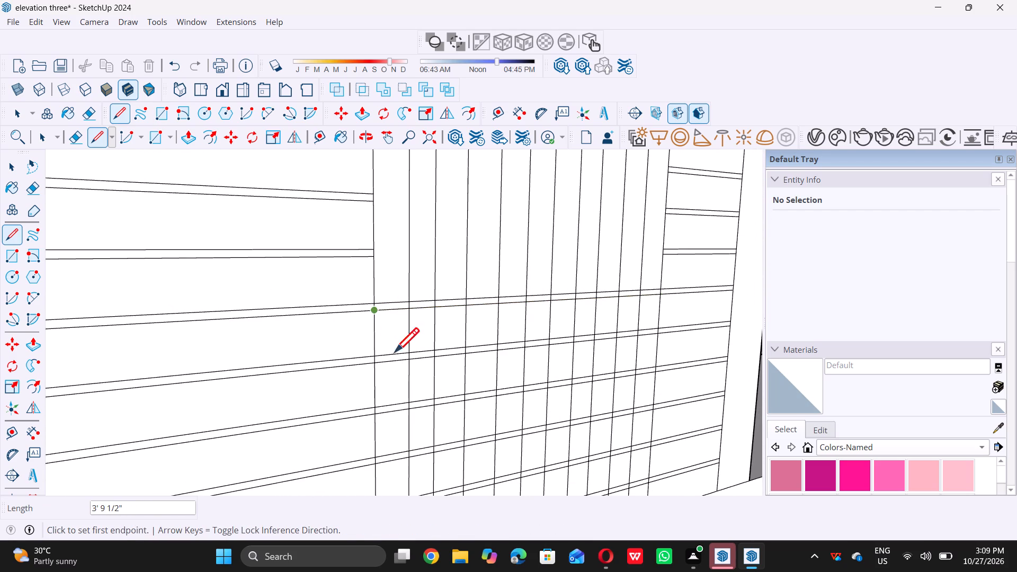
{"action": "scroll", "coordinate": [395, 352], "scroll_direction": "down", "scroll_amount": 4}
{"action": "scroll", "coordinate": [400, 270], "scroll_direction": "up", "scroll_amount": 6}
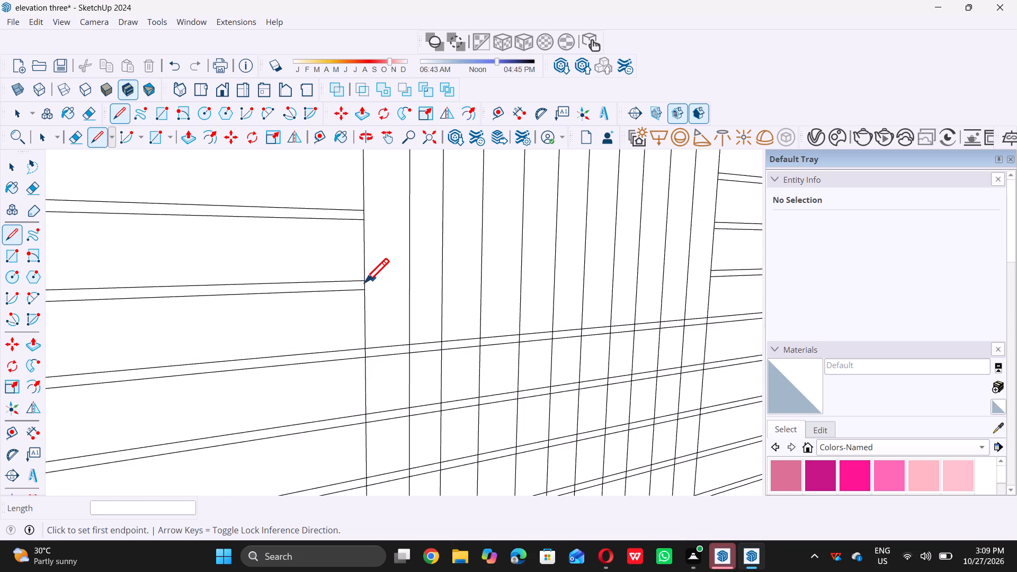
{"action": "left_click", "coordinate": [364, 282]}
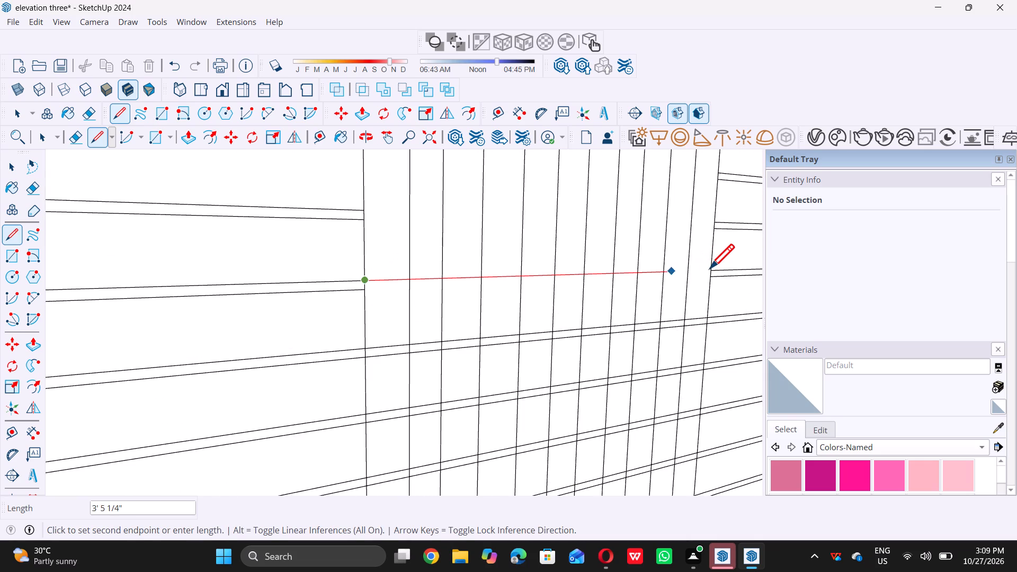
{"action": "double_click", "coordinate": [714, 269]}
{"action": "scroll", "coordinate": [718, 279], "scroll_direction": "up", "scroll_amount": 5}
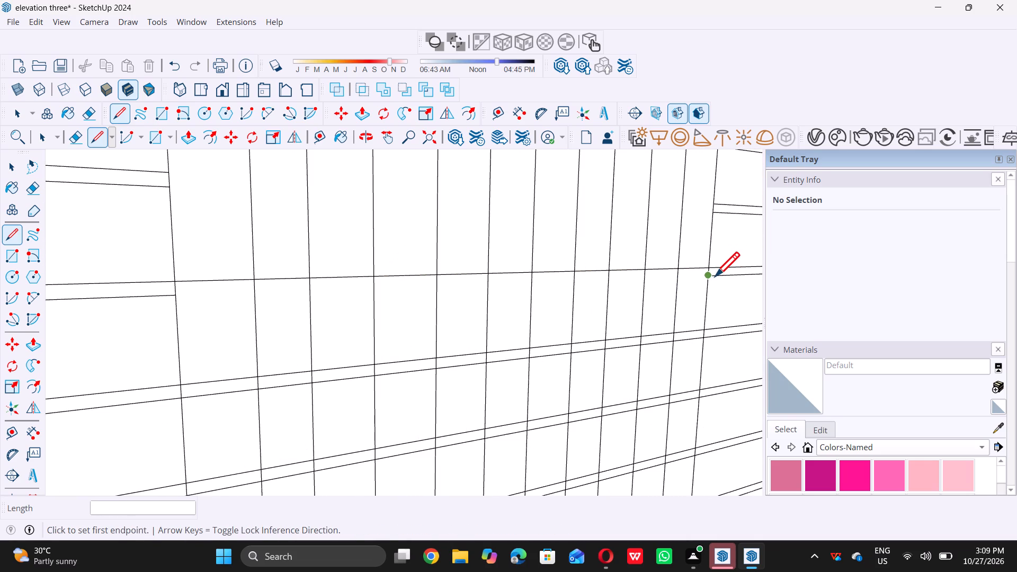
{"action": "triple_click", "coordinate": [714, 275]}
{"action": "scroll", "coordinate": [713, 274], "scroll_direction": "down", "scroll_amount": 6}
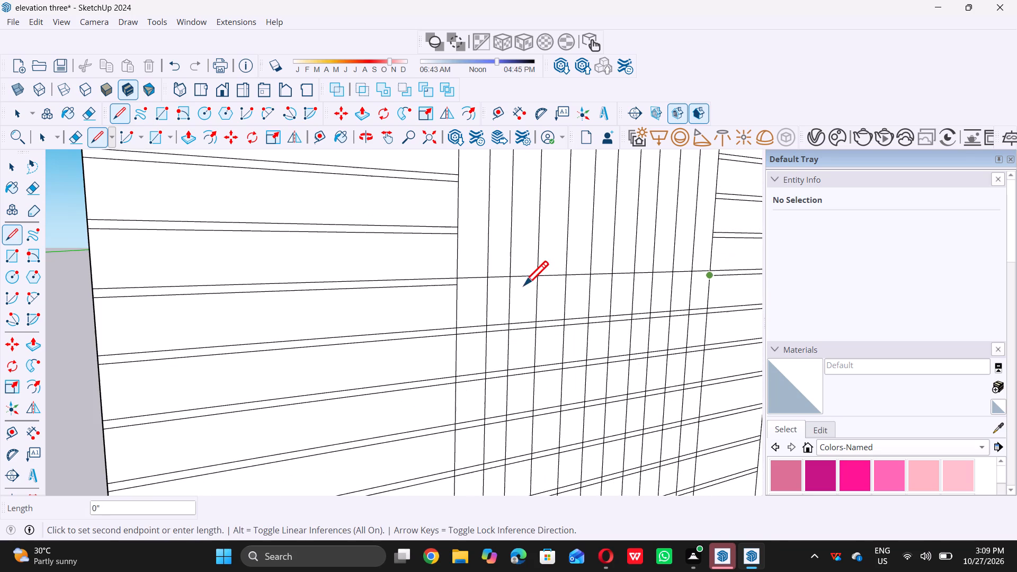
{"action": "left_click", "coordinate": [457, 287]}
Continue the eighth band from the bottom across the strips with 3' 9 1/2" lines along its upper and lower edges.
{"action": "scroll", "coordinate": [429, 321], "scroll_direction": "down", "scroll_amount": 6}
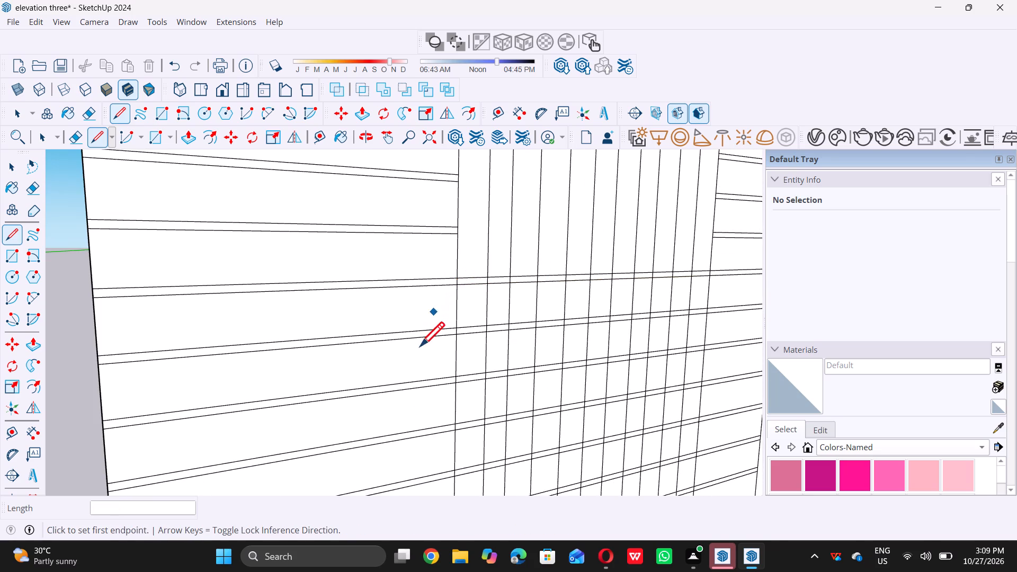
{"action": "scroll", "coordinate": [535, 247], "scroll_direction": "up", "scroll_amount": 5}
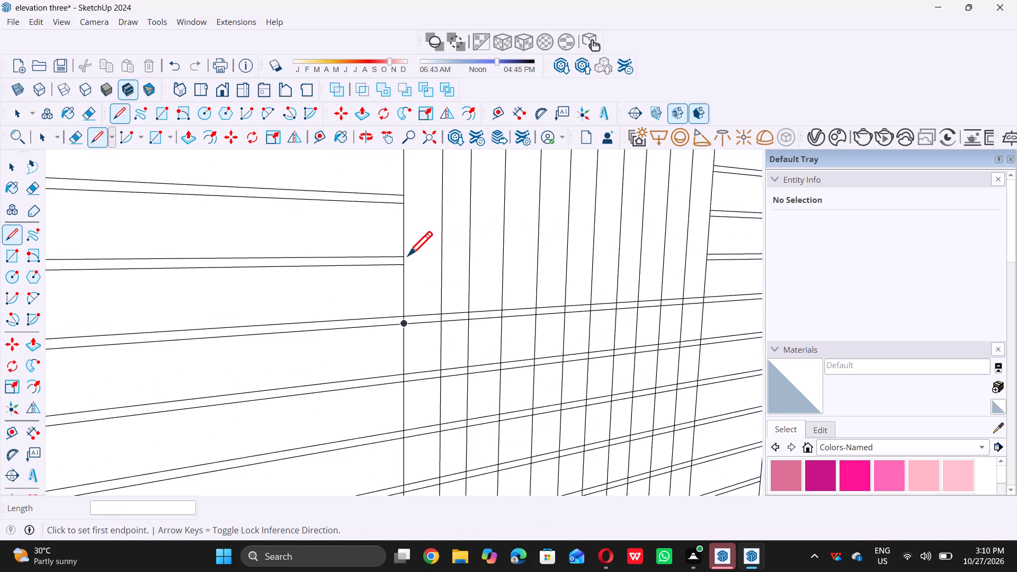
{"action": "left_click", "coordinate": [407, 255]}
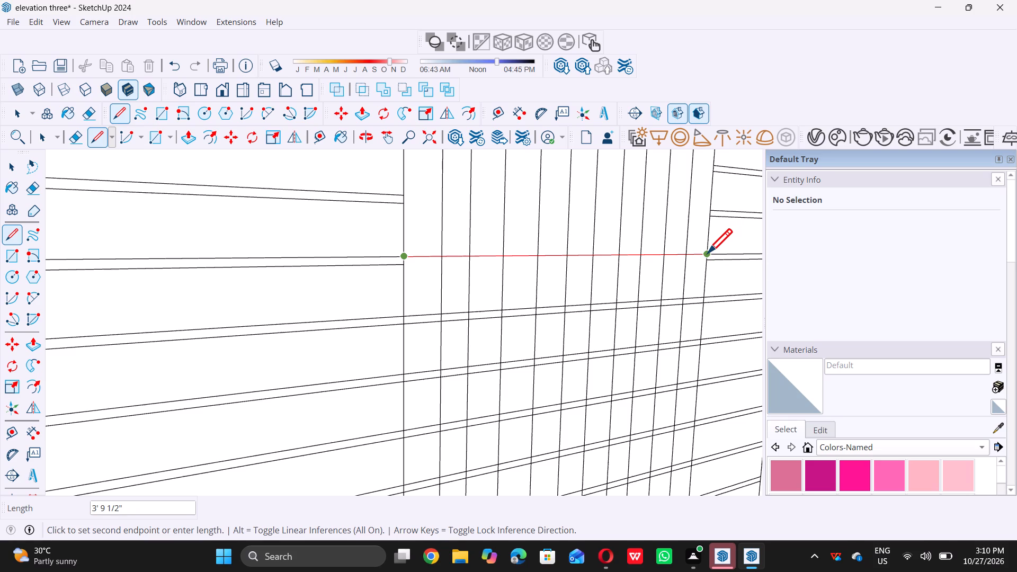
{"action": "left_click", "coordinate": [708, 253]}
{"action": "left_click", "coordinate": [708, 261]}
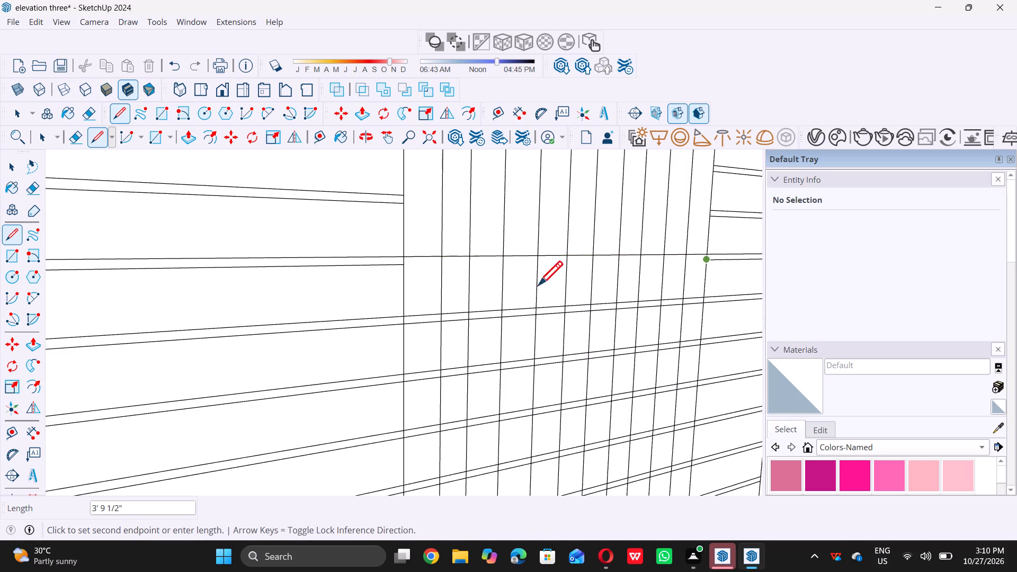
{"action": "left_click", "coordinate": [407, 263]}
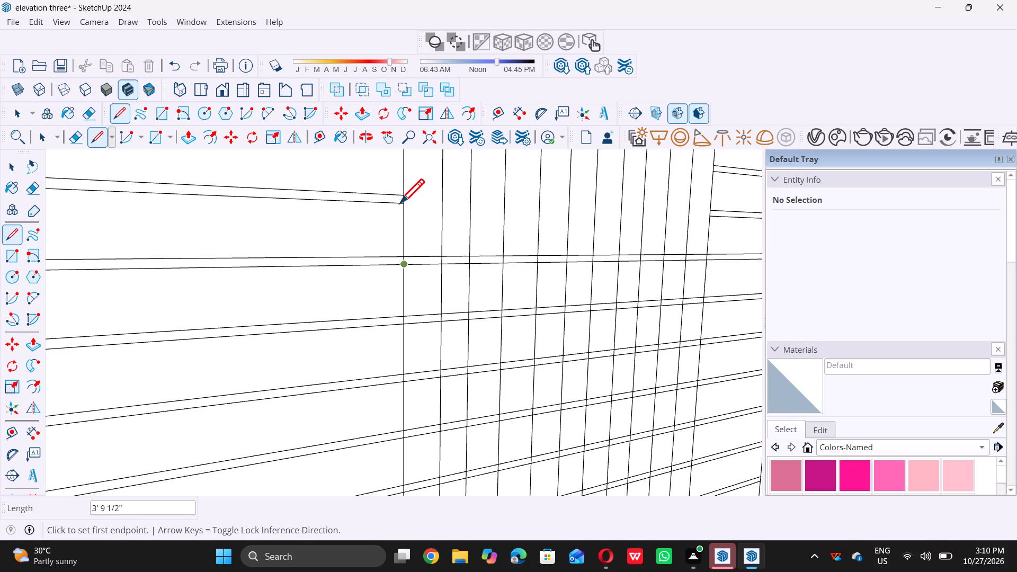
Continue the ninth band from the bottom across the strips with 3' 9 1/2" lines along its upper and lower edges.
{"action": "left_click", "coordinate": [405, 194]}
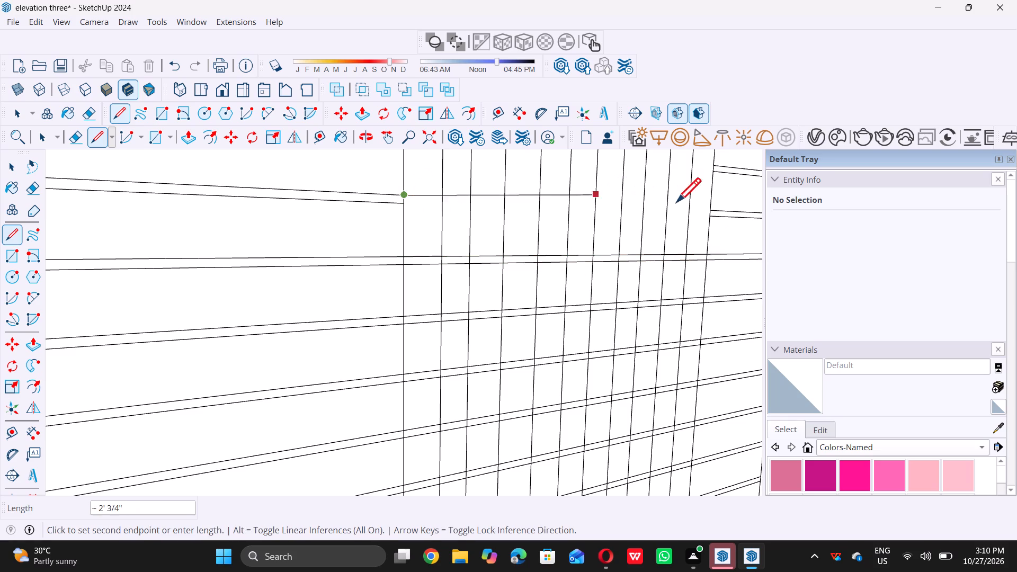
{"action": "left_click", "coordinate": [716, 209]}
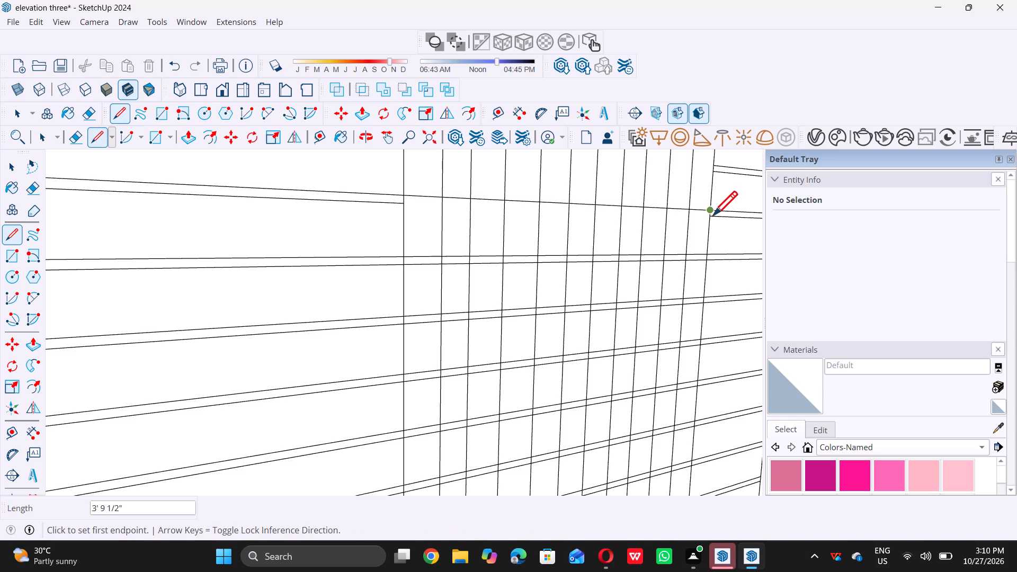
{"action": "left_click", "coordinate": [711, 217]}
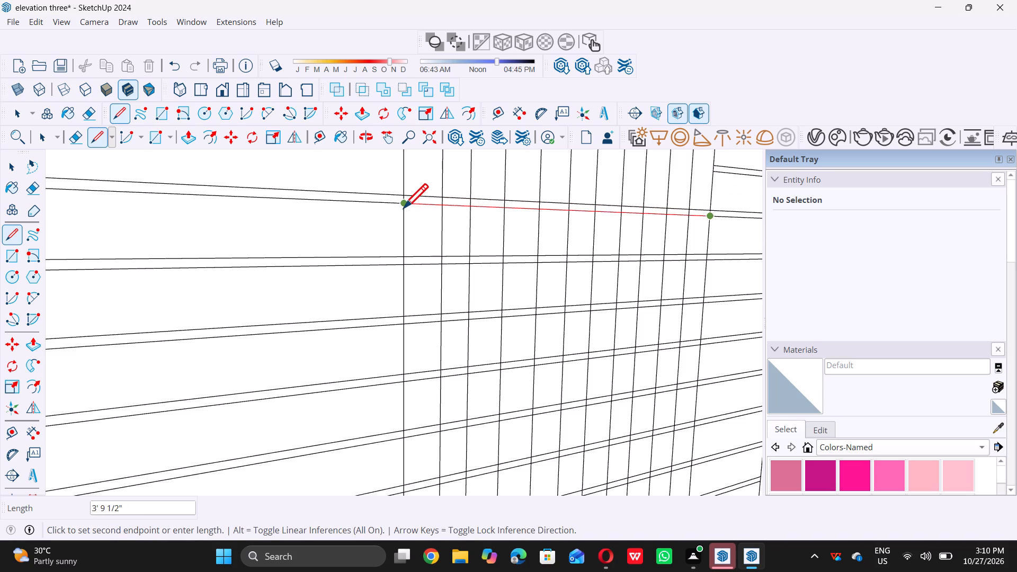
{"action": "left_click", "coordinate": [404, 207]}
{"action": "scroll", "coordinate": [396, 293], "scroll_direction": "down", "scroll_amount": 16}
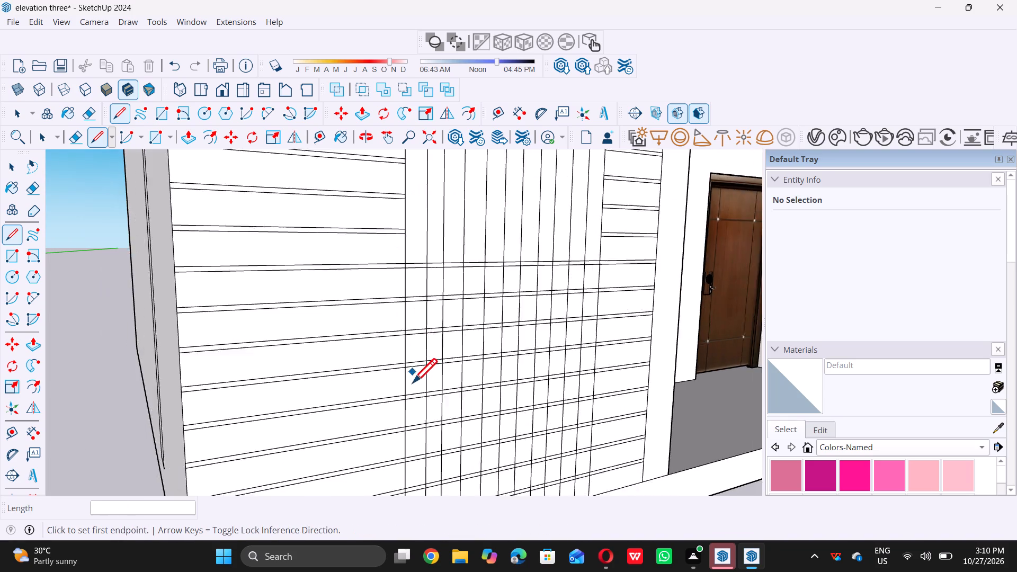
Continue the tenth band from the bottom across the vertical strips with 3' 9 1/2" lines along its upper and lower edges.
{"action": "scroll", "coordinate": [529, 276], "scroll_direction": "up", "scroll_amount": 19}
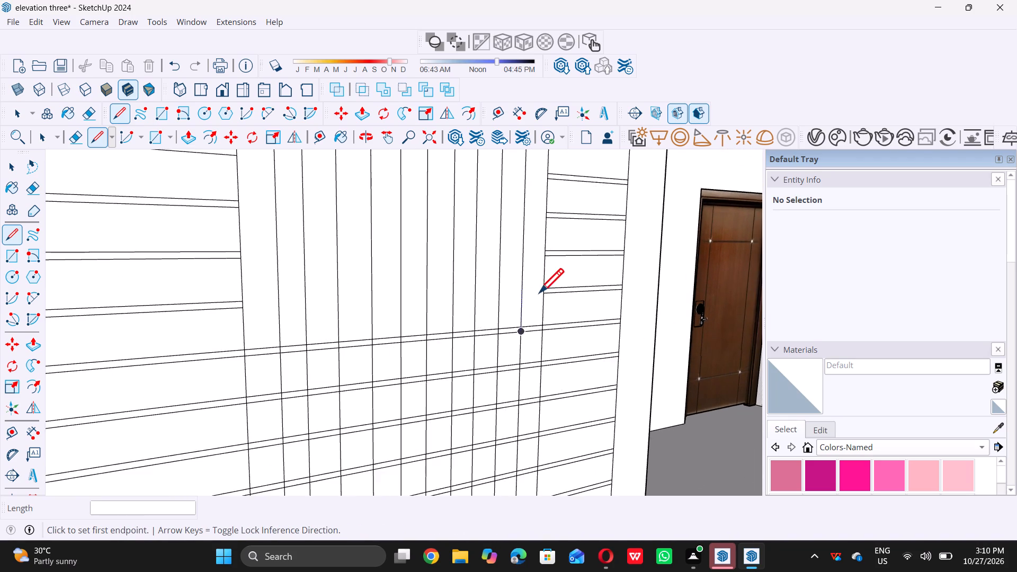
{"action": "scroll", "coordinate": [539, 292], "scroll_direction": "up", "scroll_amount": 3}
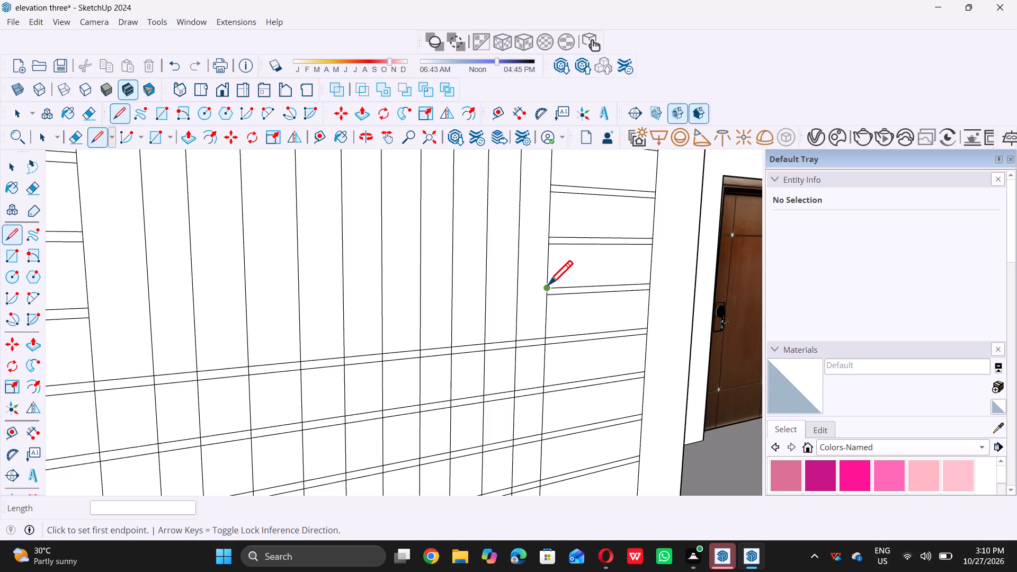
{"action": "left_click", "coordinate": [548, 284]}
{"action": "scroll", "coordinate": [547, 284], "scroll_direction": "down", "scroll_amount": 4}
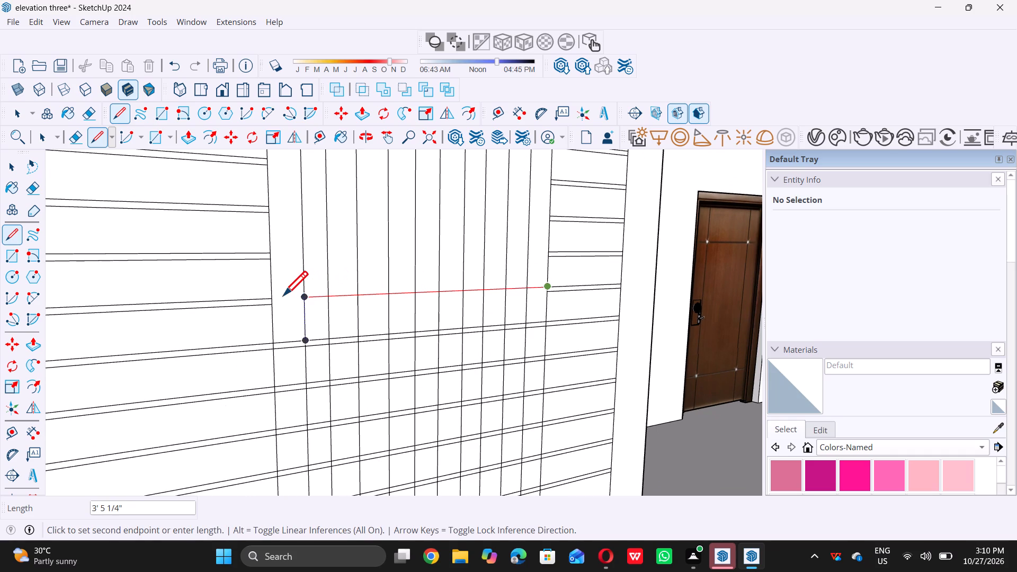
{"action": "left_click", "coordinate": [274, 299]}
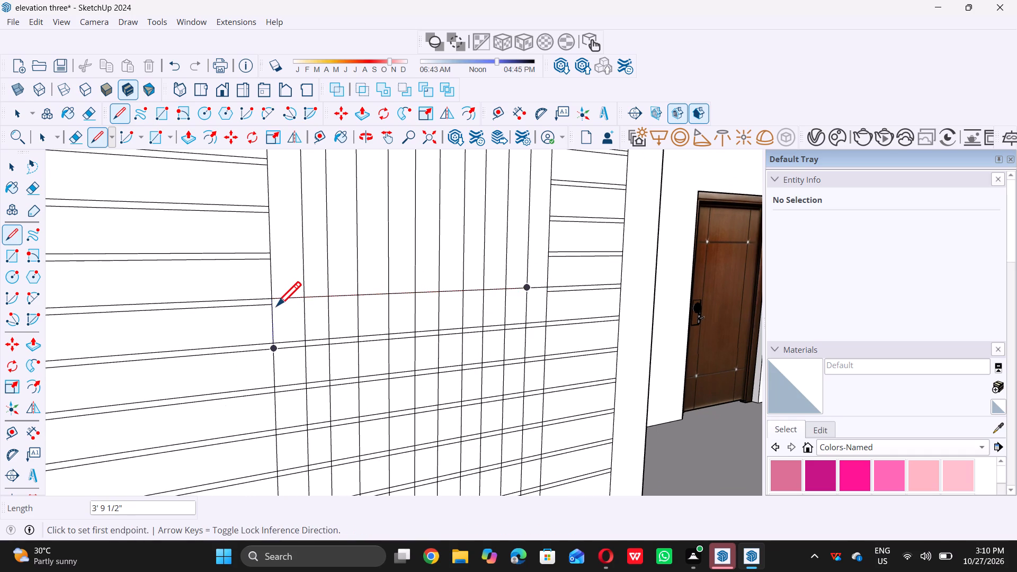
{"action": "scroll", "coordinate": [275, 310], "scroll_direction": "up", "scroll_amount": 10}
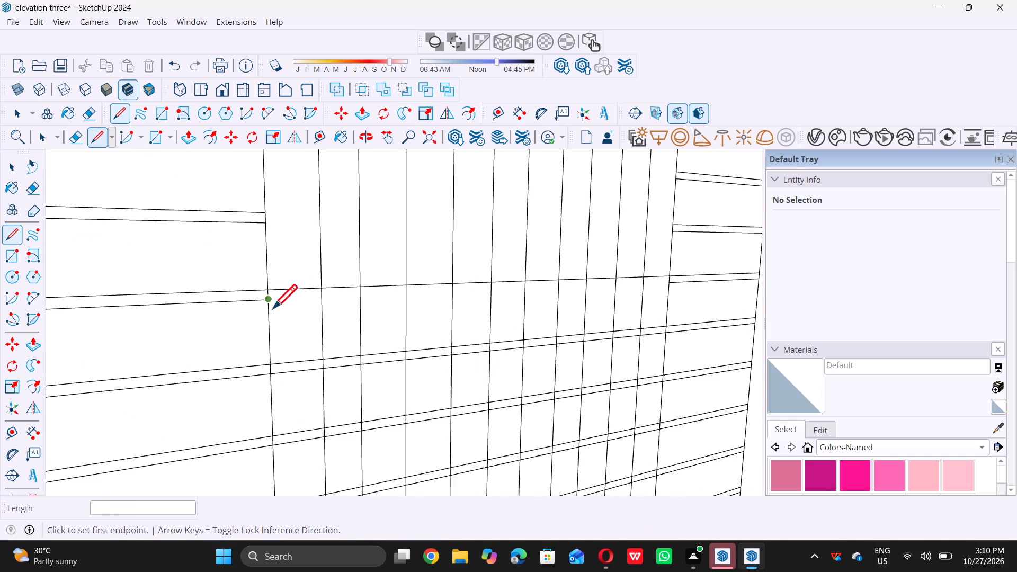
{"action": "left_click", "coordinate": [269, 301]}
{"action": "scroll", "coordinate": [269, 301], "scroll_direction": "down", "scroll_amount": 4}
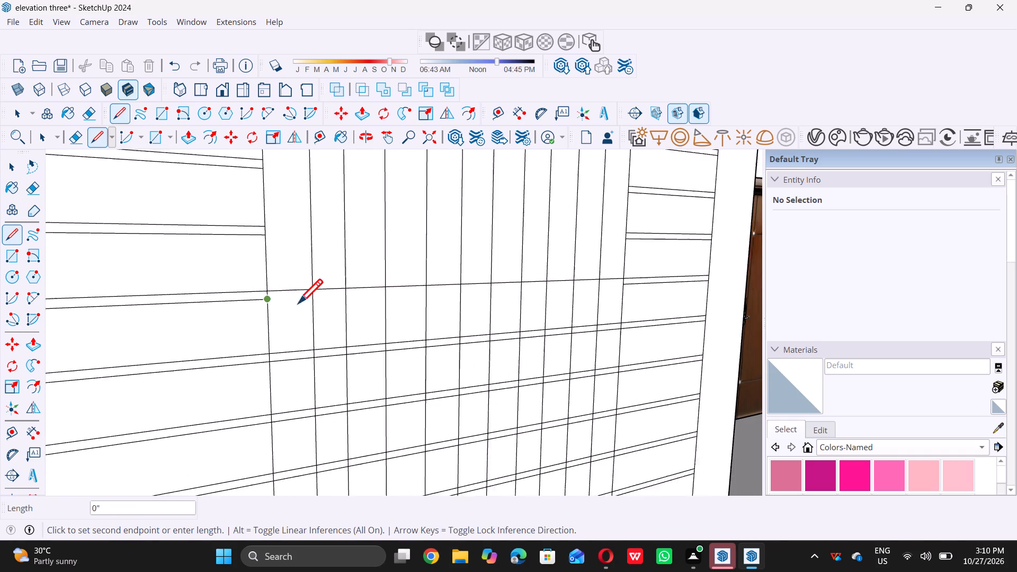
{"action": "scroll", "coordinate": [603, 291], "scroll_direction": "up", "scroll_amount": 9}
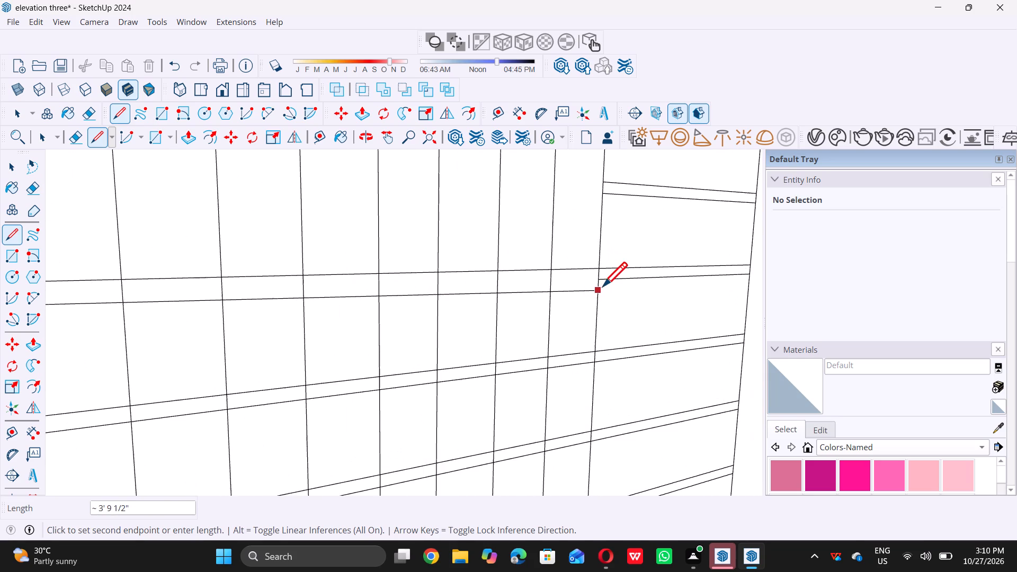
{"action": "left_click", "coordinate": [602, 279]}
Continue the eleventh band from the bottom across the strips with lines along its upper (3' 9 1/2") and lower edges.
{"action": "scroll", "coordinate": [600, 289], "scroll_direction": "down", "scroll_amount": 12}
{"action": "scroll", "coordinate": [605, 233], "scroll_direction": "up", "scroll_amount": 10}
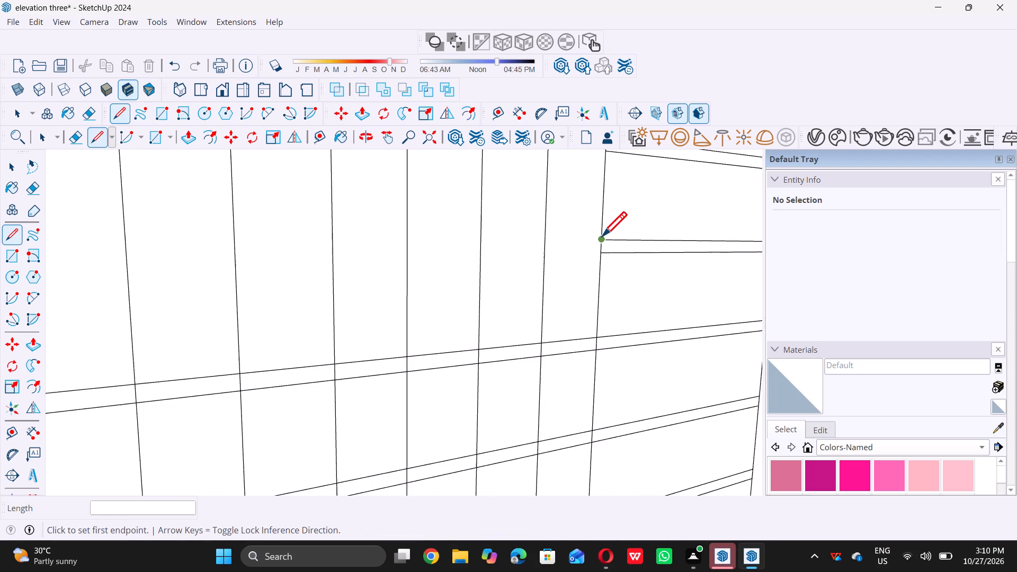
{"action": "left_click", "coordinate": [601, 235]}
{"action": "scroll", "coordinate": [601, 235], "scroll_direction": "down", "scroll_amount": 9}
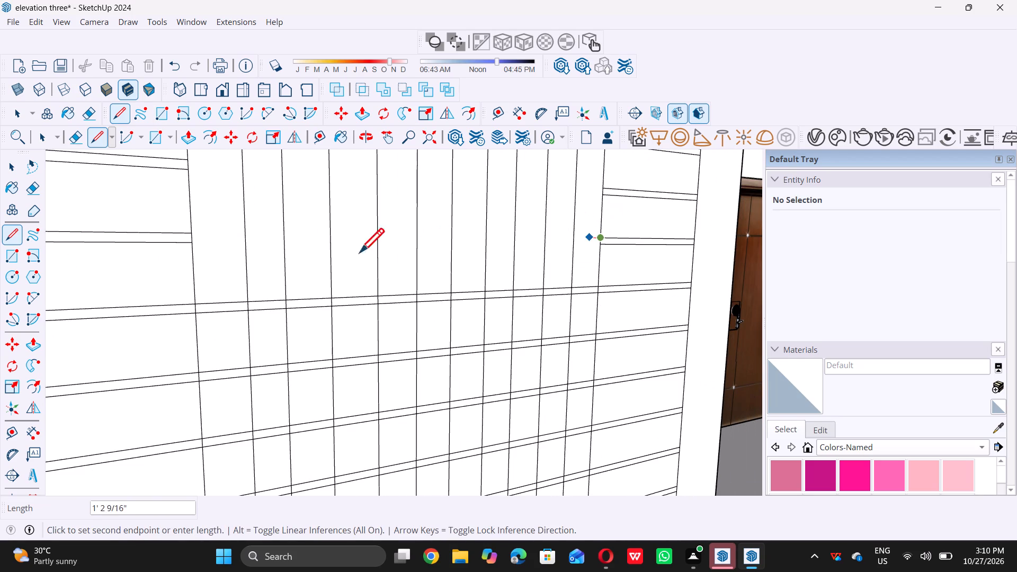
{"action": "left_click", "coordinate": [192, 234]}
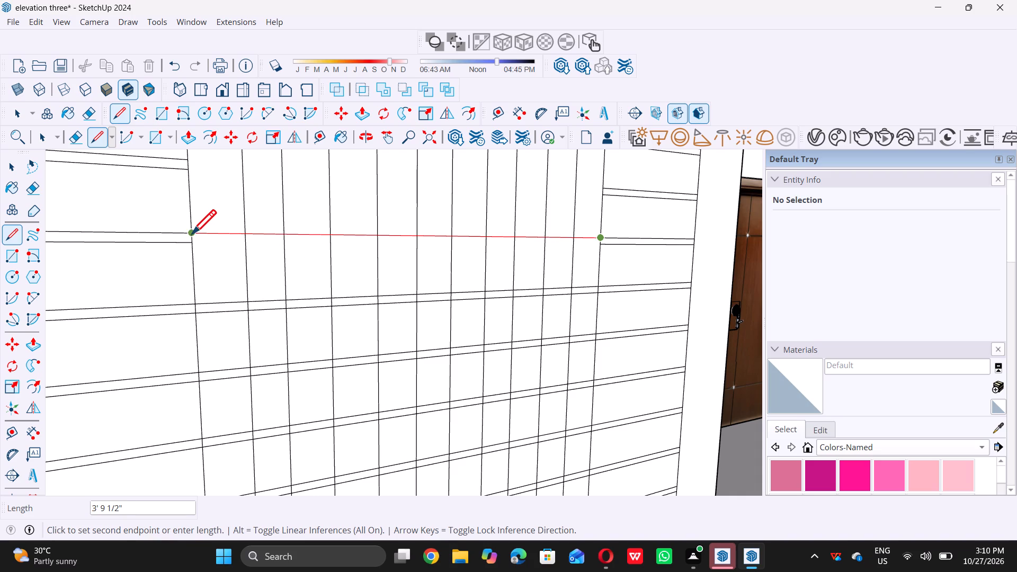
{"action": "left_click", "coordinate": [192, 243]}
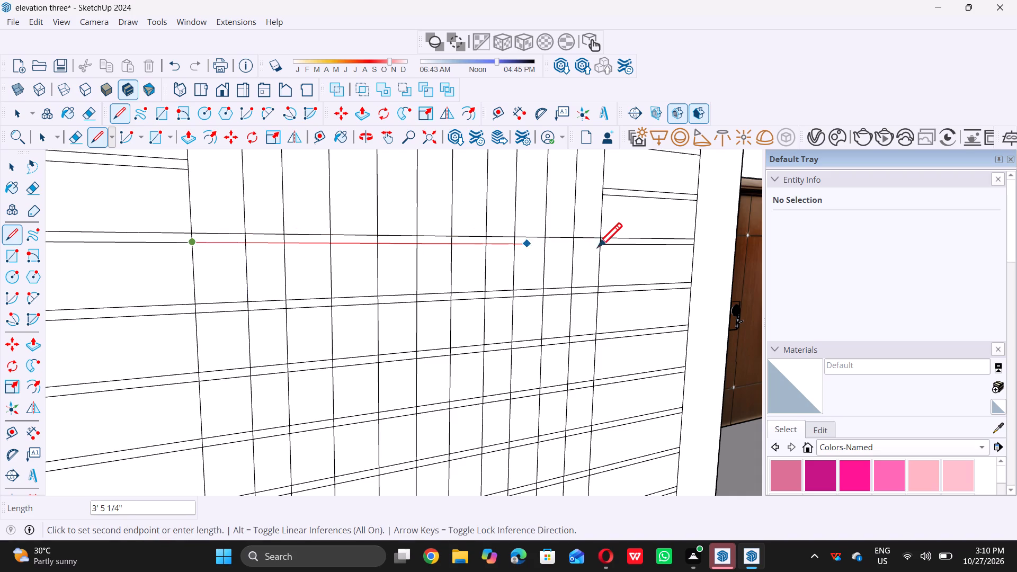
{"action": "triple_click", "coordinate": [603, 245]}
{"action": "scroll", "coordinate": [583, 271], "scroll_direction": "down", "scroll_amount": 12}
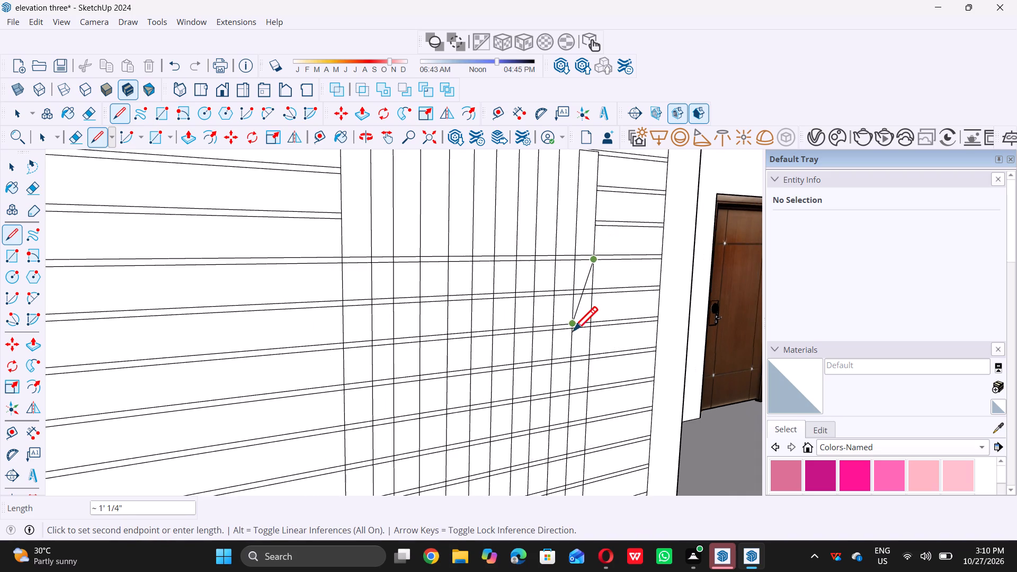
Continue the twelfth band from the bottom across the strips with 3' 9 1/2" lines along its upper and lower edges.
{"action": "scroll", "coordinate": [592, 256], "scroll_direction": "up", "scroll_amount": 10}
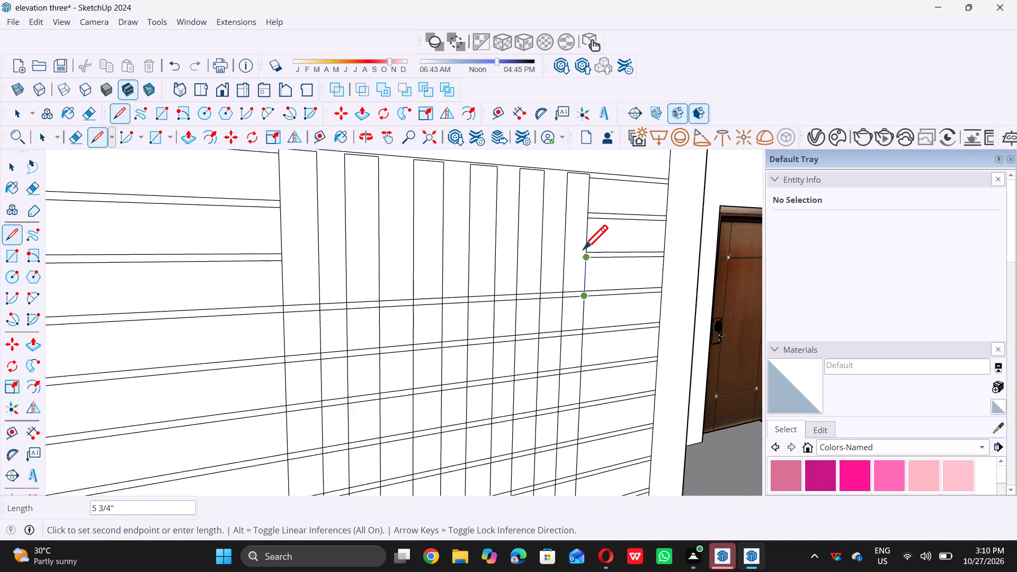
{"action": "left_click", "coordinate": [585, 249]}
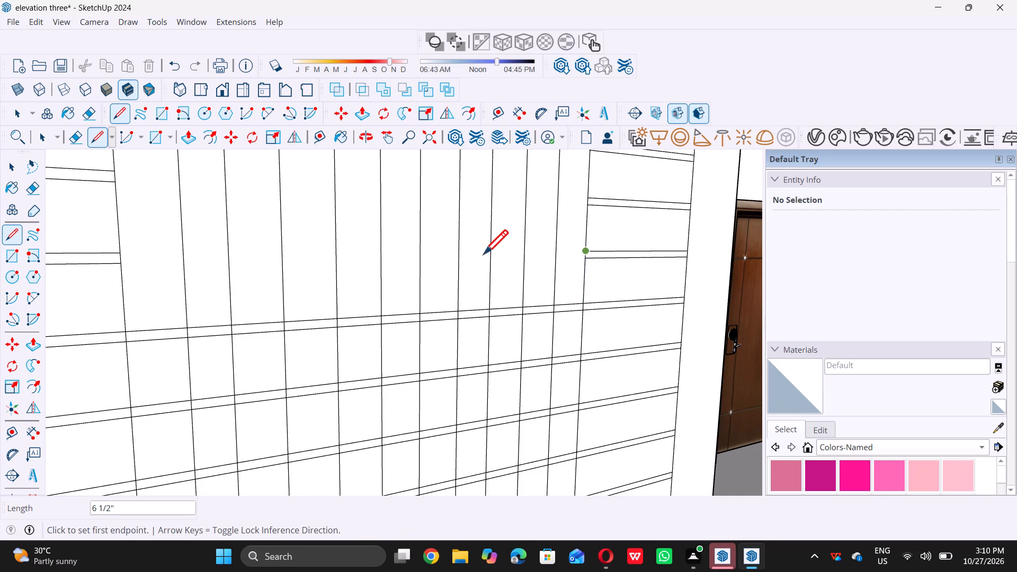
{"action": "double_click", "coordinate": [584, 250]}
{"action": "scroll", "coordinate": [584, 250], "scroll_direction": "down", "scroll_amount": 4}
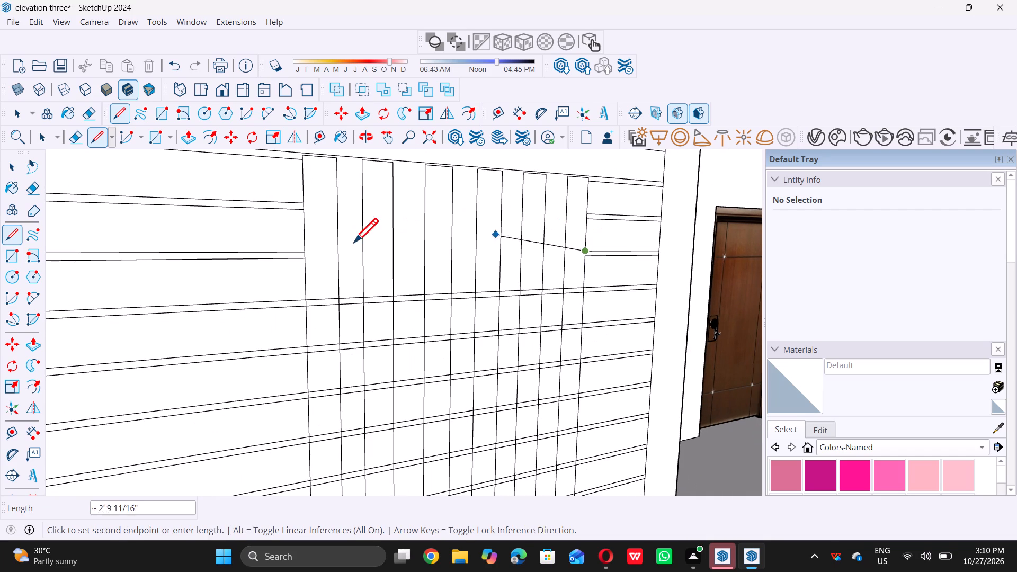
{"action": "left_click", "coordinate": [308, 248]}
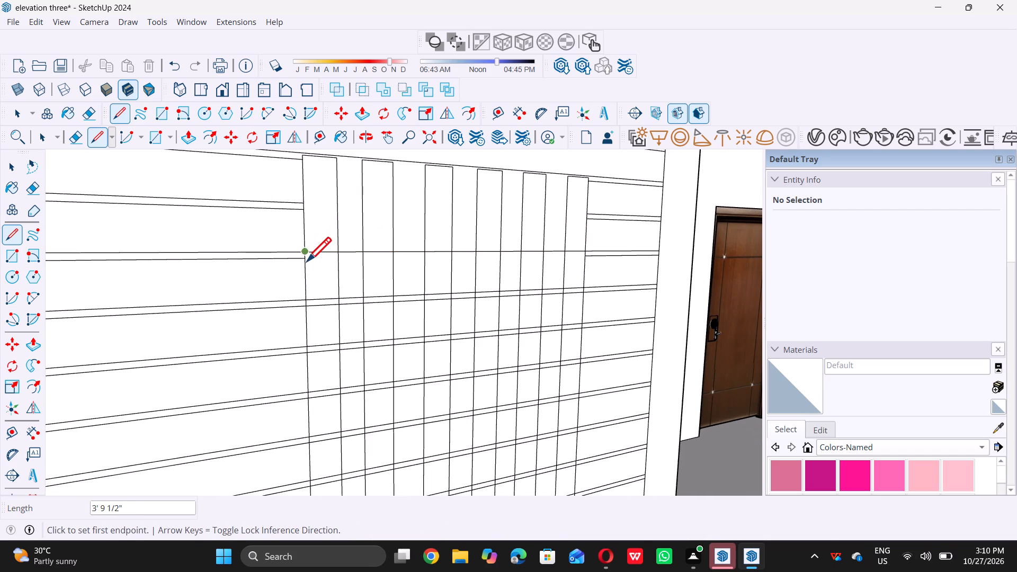
{"action": "left_click", "coordinate": [307, 261]}
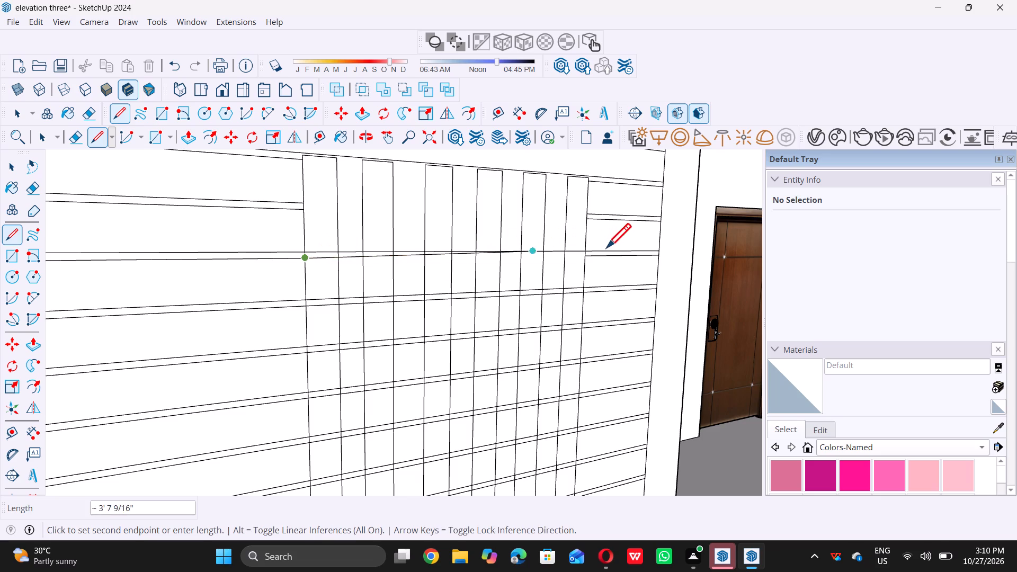
{"action": "left_click", "coordinate": [587, 258]}
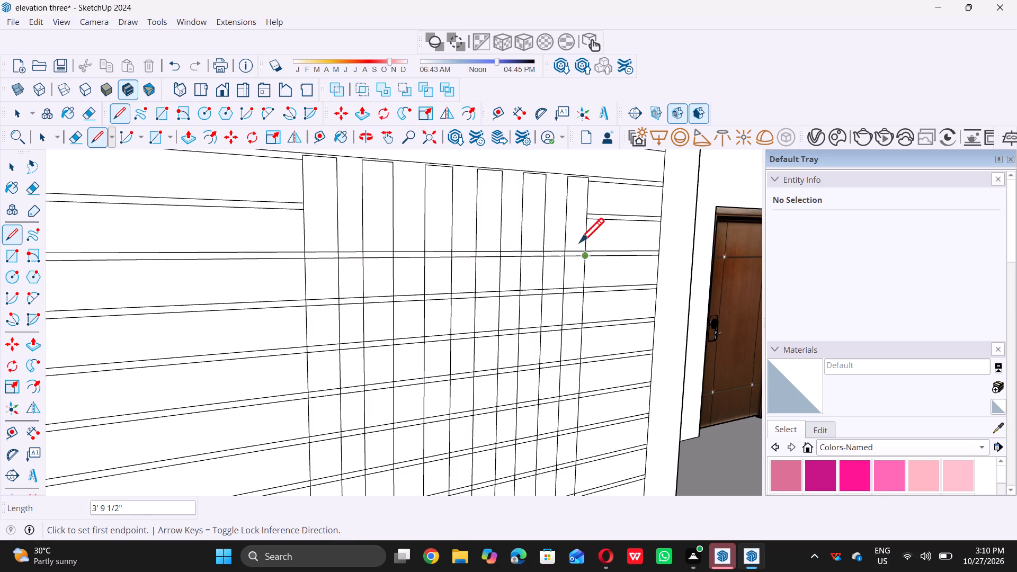
Join the thirteenth band, just below the strips' tops, across the strips with lines along its upper and lower edges.
{"action": "double_click", "coordinate": [585, 211]}
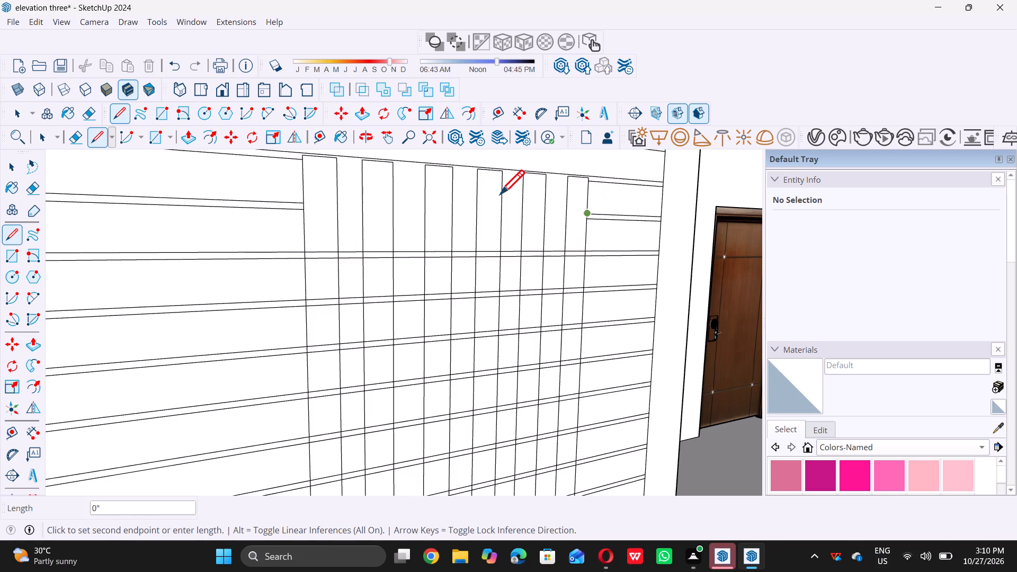
{"action": "triple_click", "coordinate": [305, 202]}
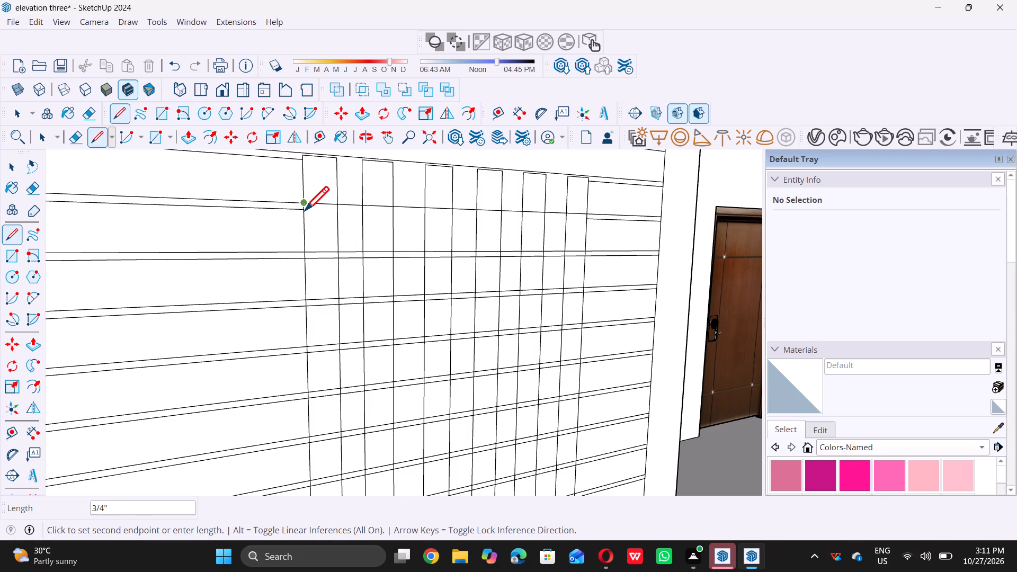
{"action": "double_click", "coordinate": [305, 210]}
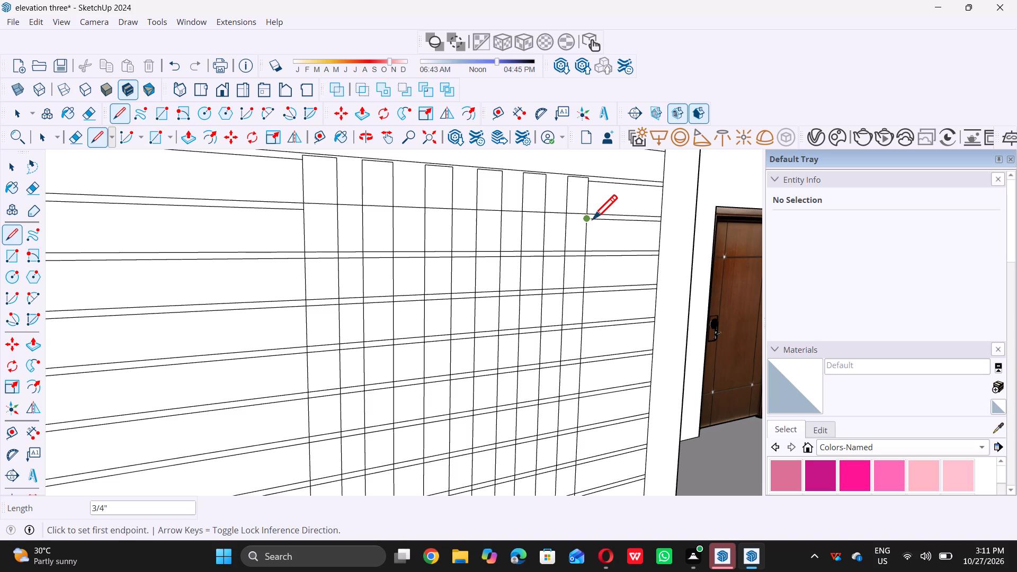
{"action": "left_click", "coordinate": [589, 219]}
{"action": "left_click_drag", "start_coordinate": [589, 218], "coordinate": [584, 218]}
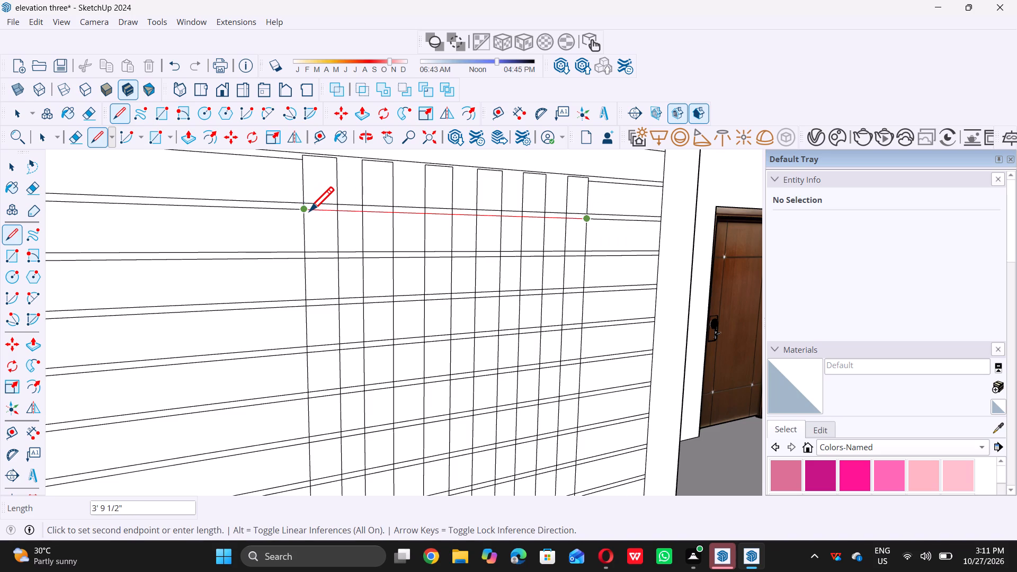
{"action": "double_click", "coordinate": [308, 211]}
Erase the line segments of the three lowest bands inside the leftmost vertical strip.
{"action": "key", "text": "space"}
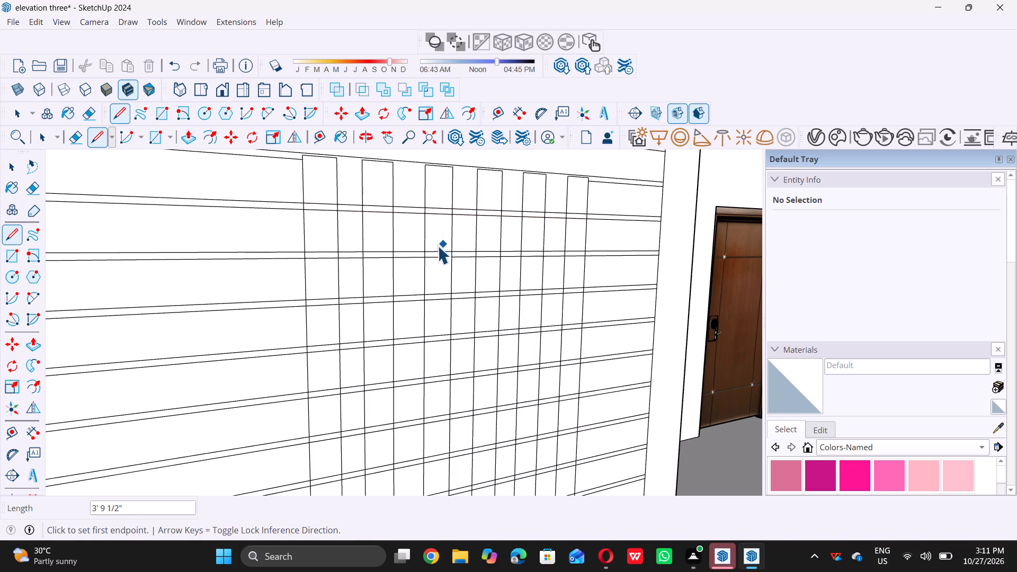
{"action": "scroll", "coordinate": [411, 256], "scroll_direction": "down", "scroll_amount": 14}
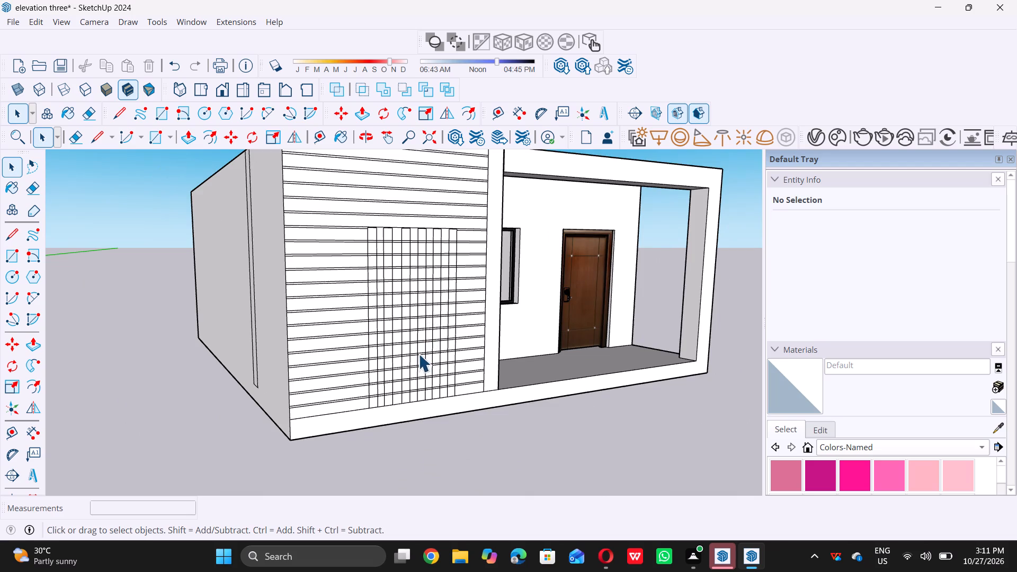
{"action": "scroll", "coordinate": [418, 354], "scroll_direction": "up", "scroll_amount": 7}
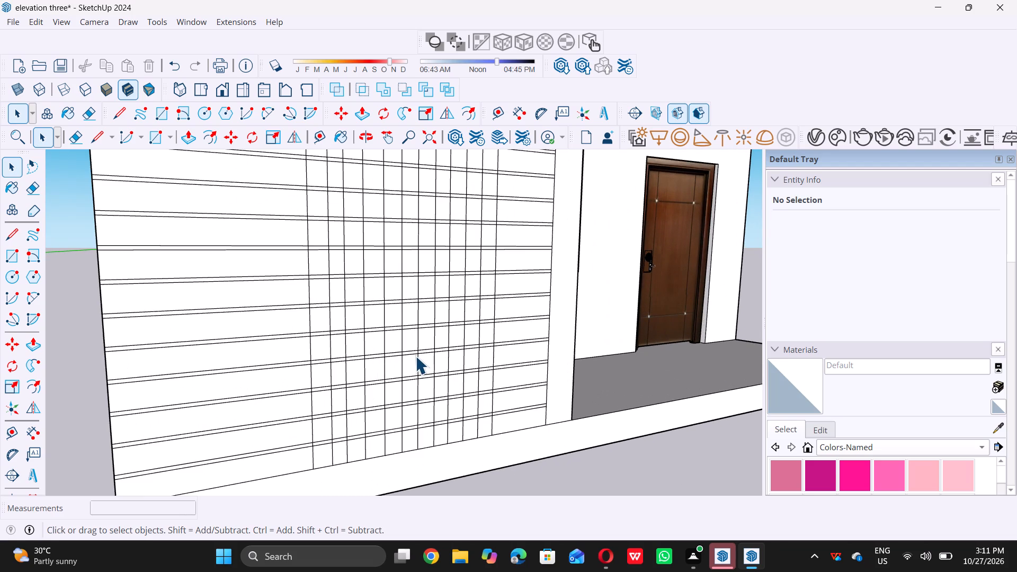
{"action": "key", "text": "e"}
{"action": "scroll", "coordinate": [365, 371], "scroll_direction": "down", "scroll_amount": 4}
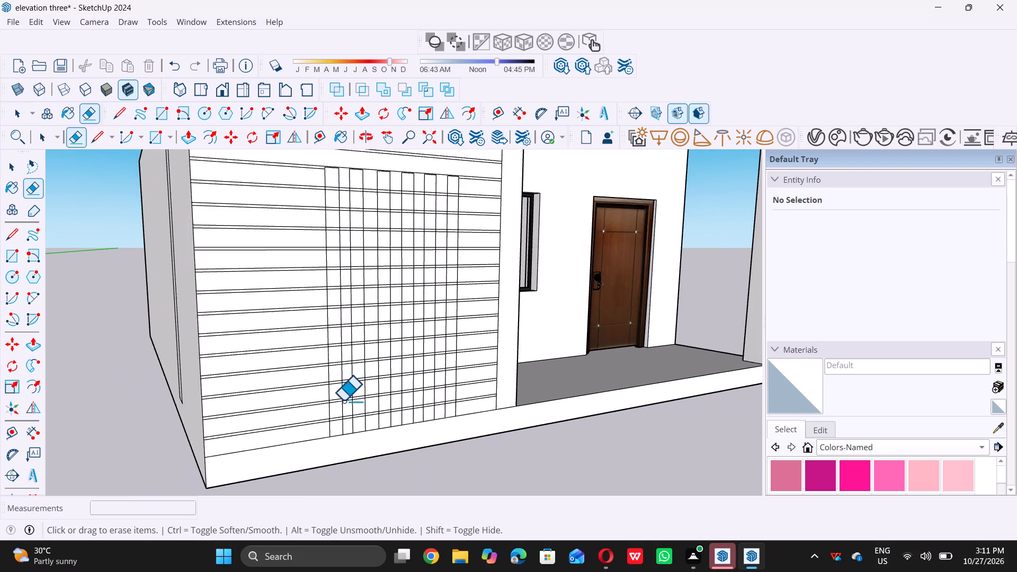
{"action": "scroll", "coordinate": [340, 419], "scroll_direction": "up", "scroll_amount": 15}
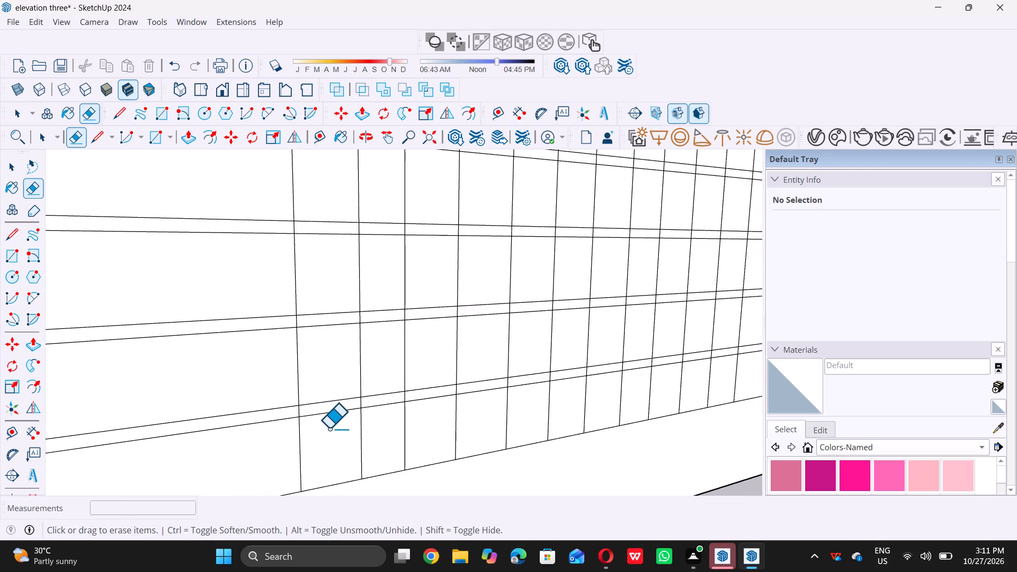
{"action": "left_click_drag", "start_coordinate": [329, 428], "coordinate": [322, 237]}
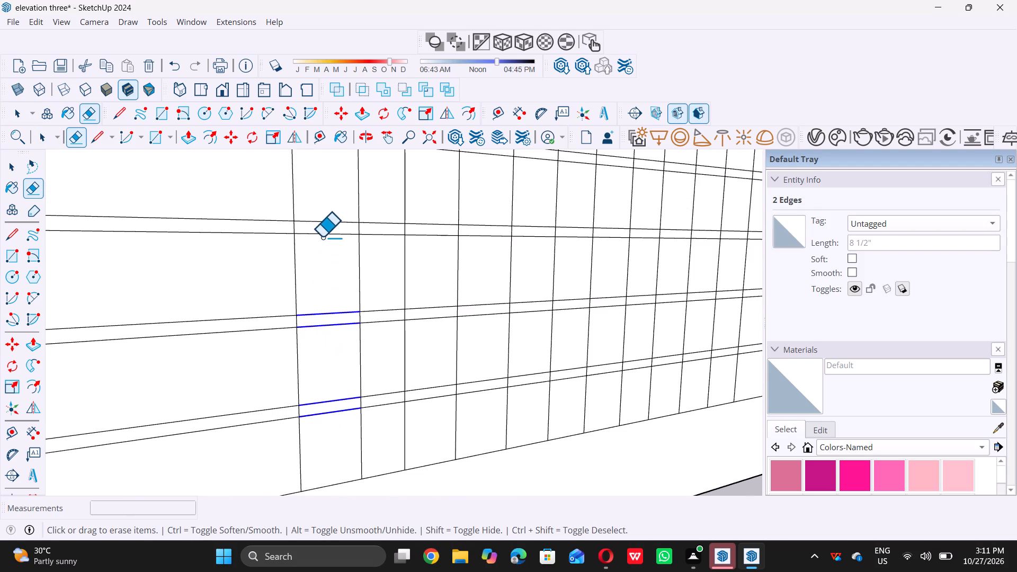
{"action": "left_click_drag", "start_coordinate": [322, 237], "coordinate": [322, 199]}
{"action": "scroll", "coordinate": [318, 305], "scroll_direction": "down", "scroll_amount": 17}
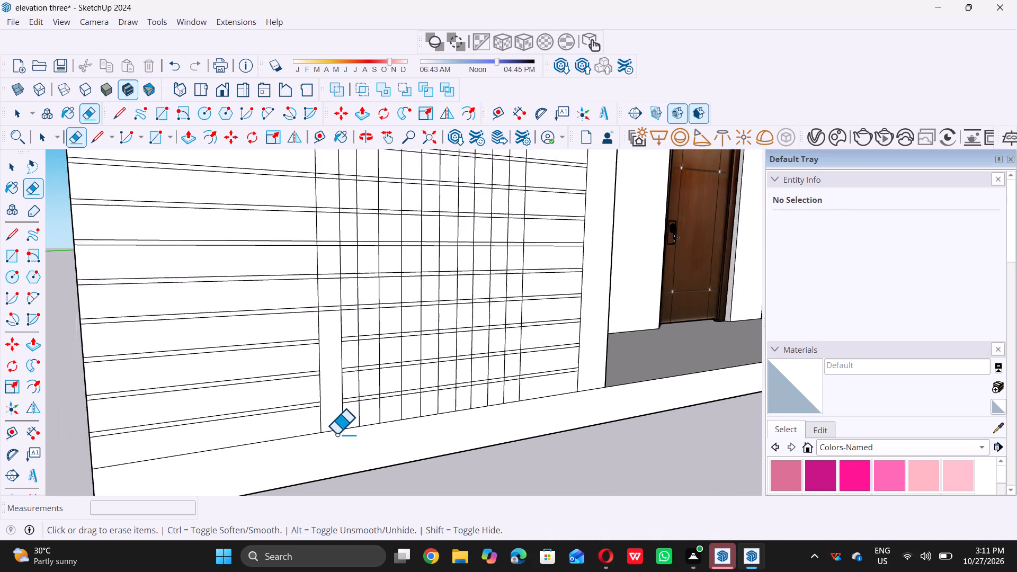
Erase the remaining band line segments inside the leftmost vertical strip, from the fourth band up to its top.
{"action": "scroll", "coordinate": [345, 321], "scroll_direction": "up", "scroll_amount": 7}
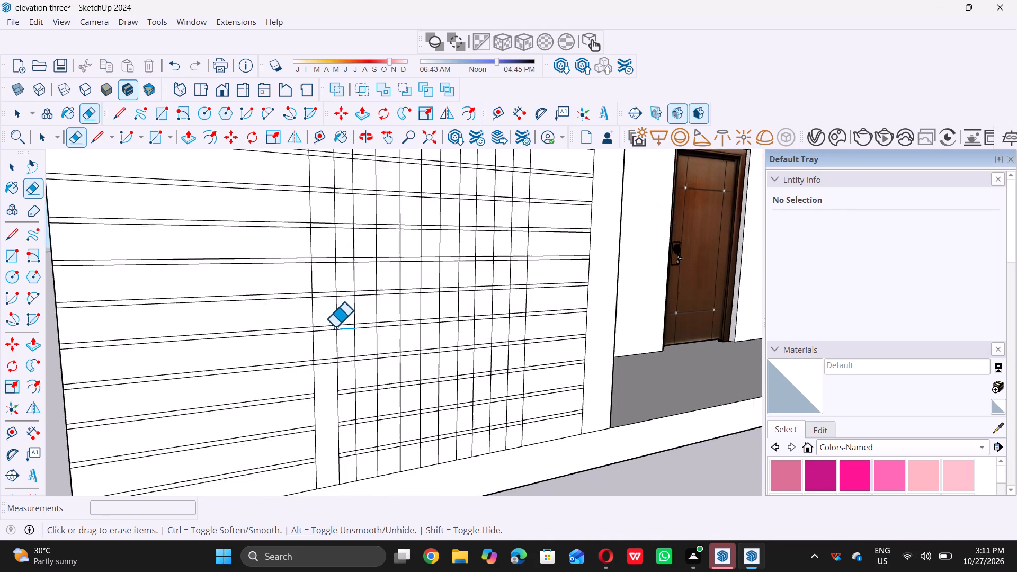
{"action": "left_click_drag", "start_coordinate": [319, 397], "coordinate": [318, 335]}
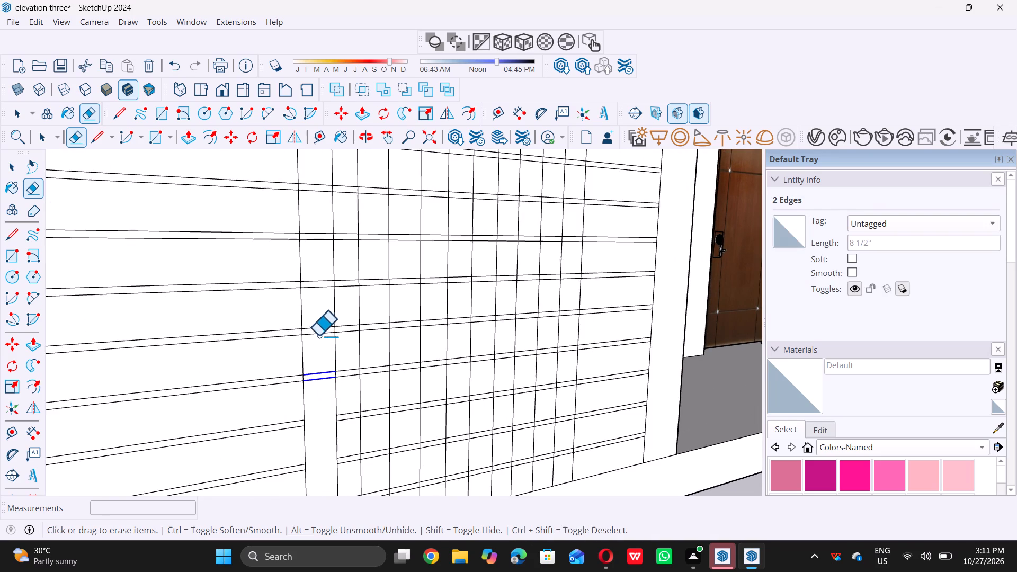
{"action": "left_click_drag", "start_coordinate": [318, 335], "coordinate": [307, 184]}
{"action": "scroll", "coordinate": [276, 317], "scroll_direction": "down", "scroll_amount": 18}
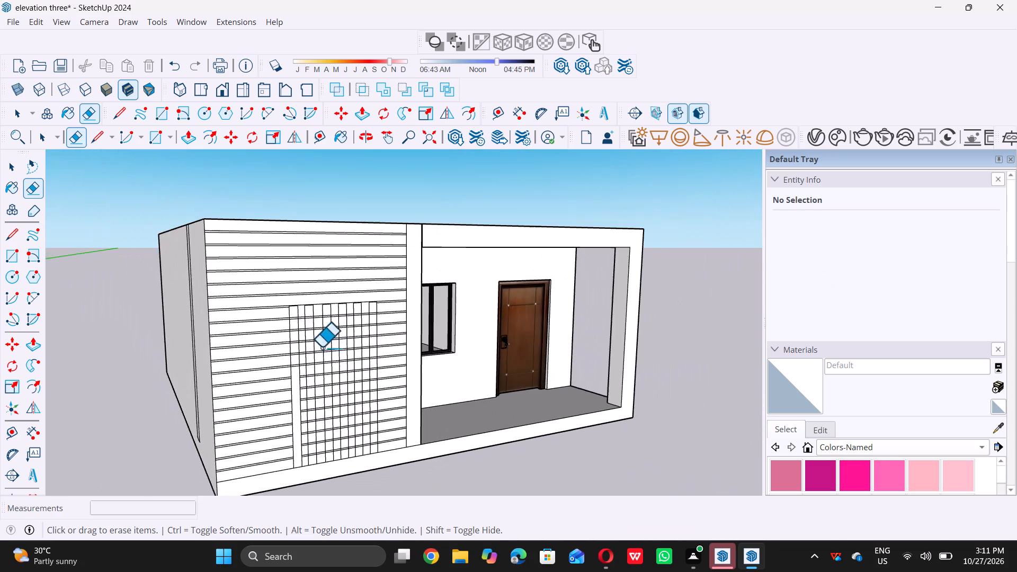
{"action": "scroll", "coordinate": [304, 334], "scroll_direction": "up", "scroll_amount": 13}
{"action": "scroll", "coordinate": [286, 373], "scroll_direction": "up", "scroll_amount": 3}
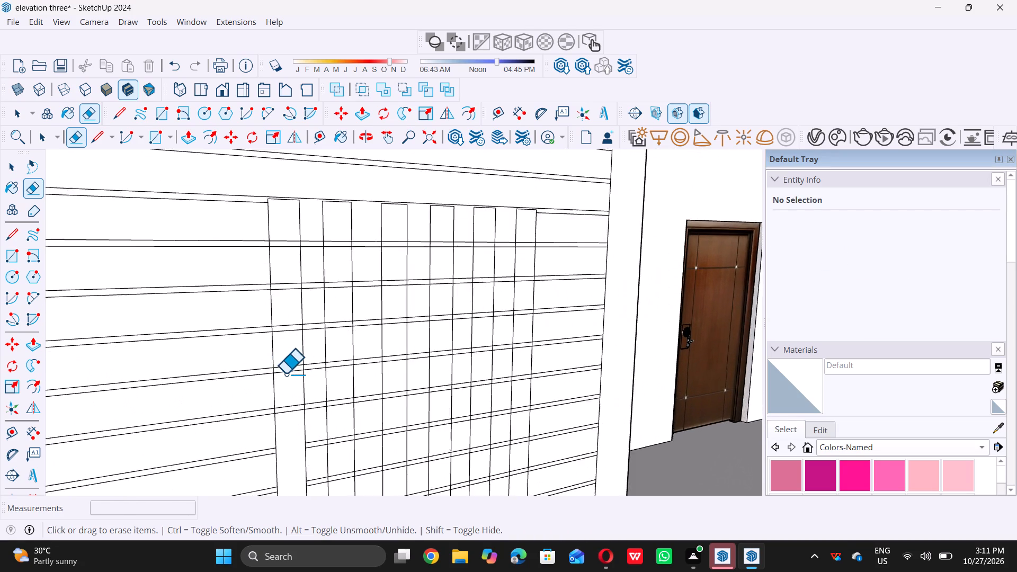
{"action": "left_click_drag", "start_coordinate": [291, 434], "coordinate": [283, 309]}
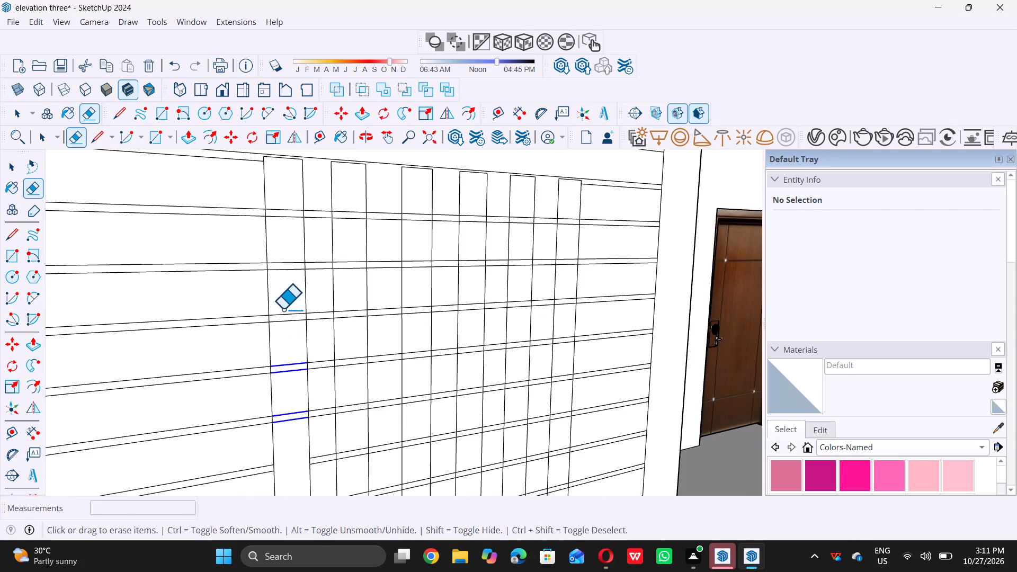
{"action": "left_click_drag", "start_coordinate": [283, 309], "coordinate": [286, 199]}
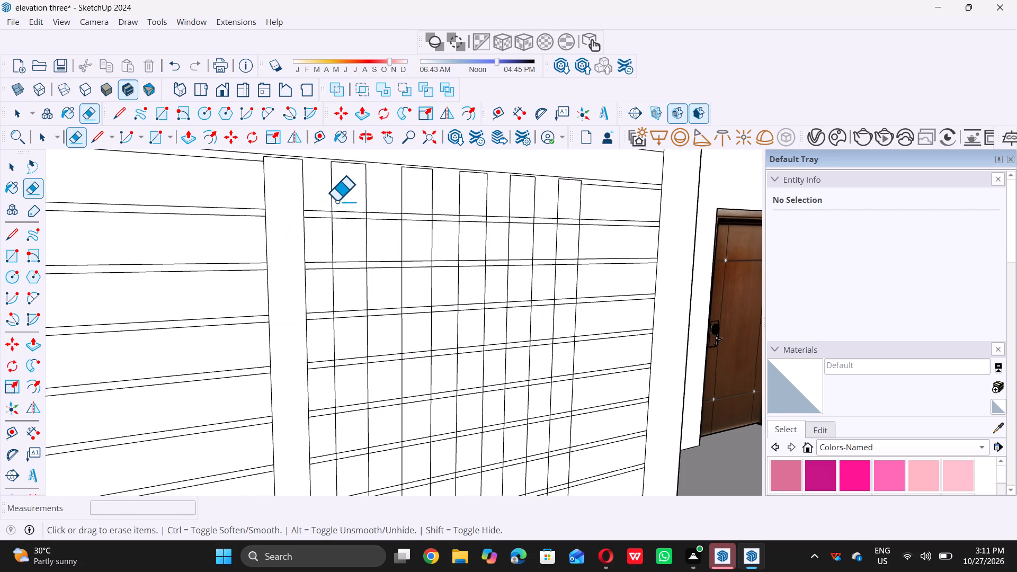
Erase the upper bands' line segments inside the second and third vertical strips from the left.
{"action": "left_click_drag", "start_coordinate": [346, 202], "coordinate": [354, 300]}
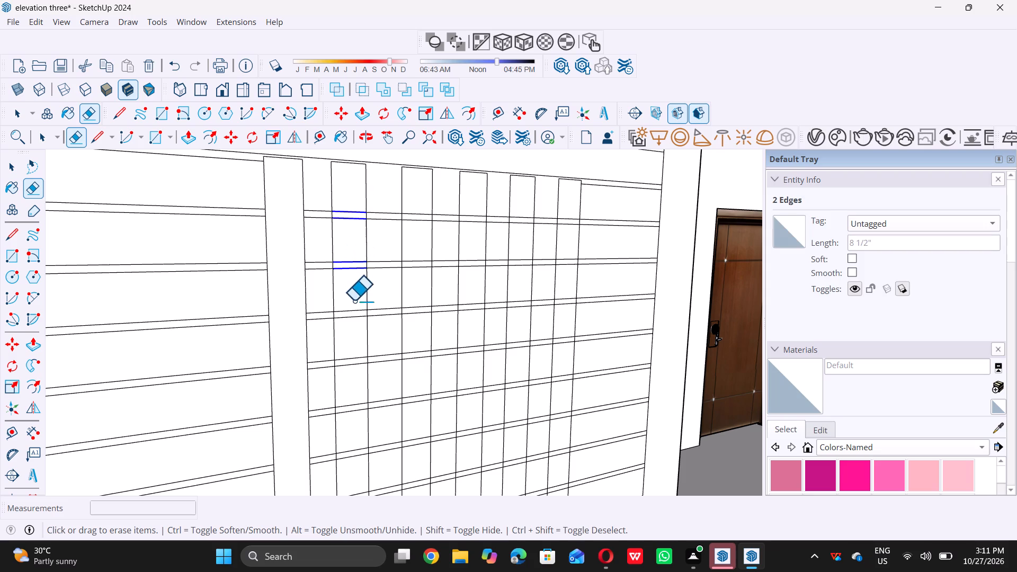
{"action": "left_click_drag", "start_coordinate": [354, 300], "coordinate": [355, 427]}
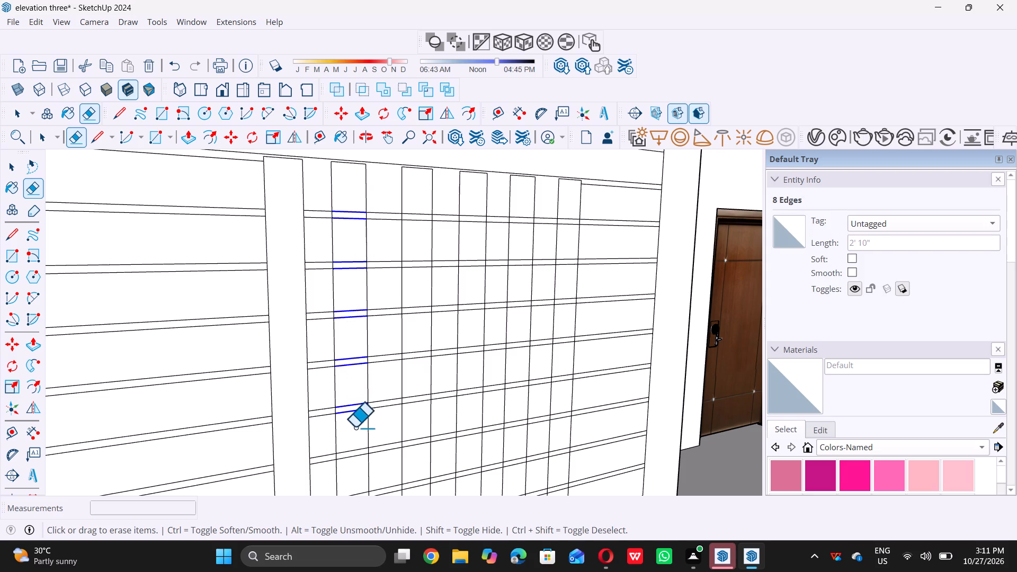
{"action": "left_click_drag", "start_coordinate": [355, 427], "coordinate": [353, 467]}
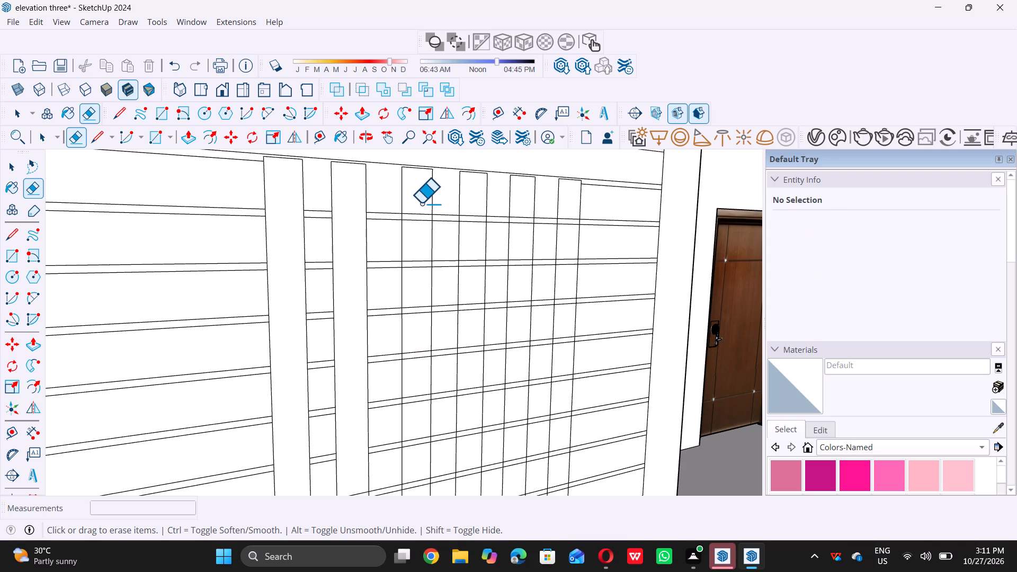
{"action": "left_click_drag", "start_coordinate": [418, 199], "coordinate": [417, 267]}
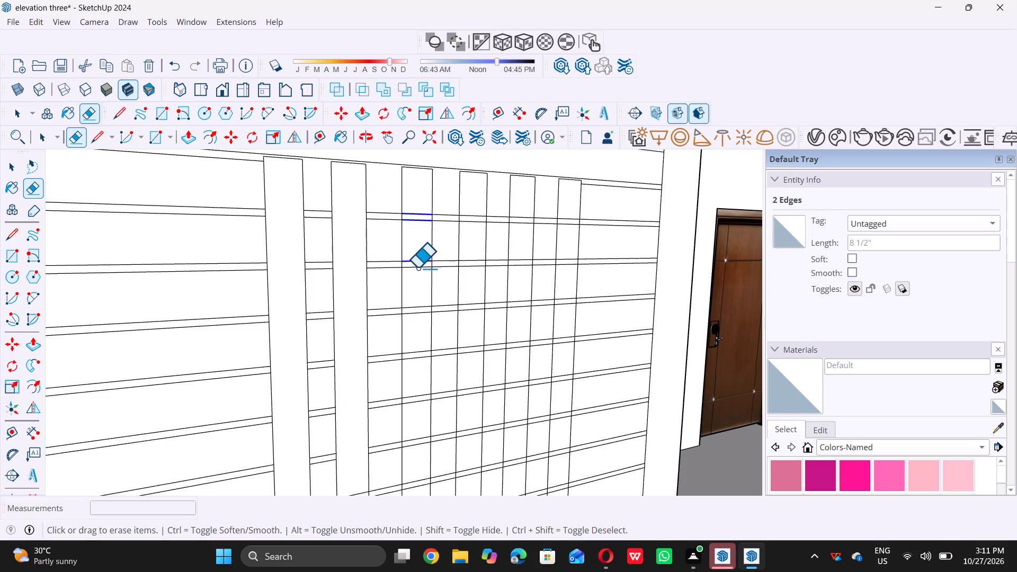
{"action": "left_click_drag", "start_coordinate": [417, 267], "coordinate": [422, 381]}
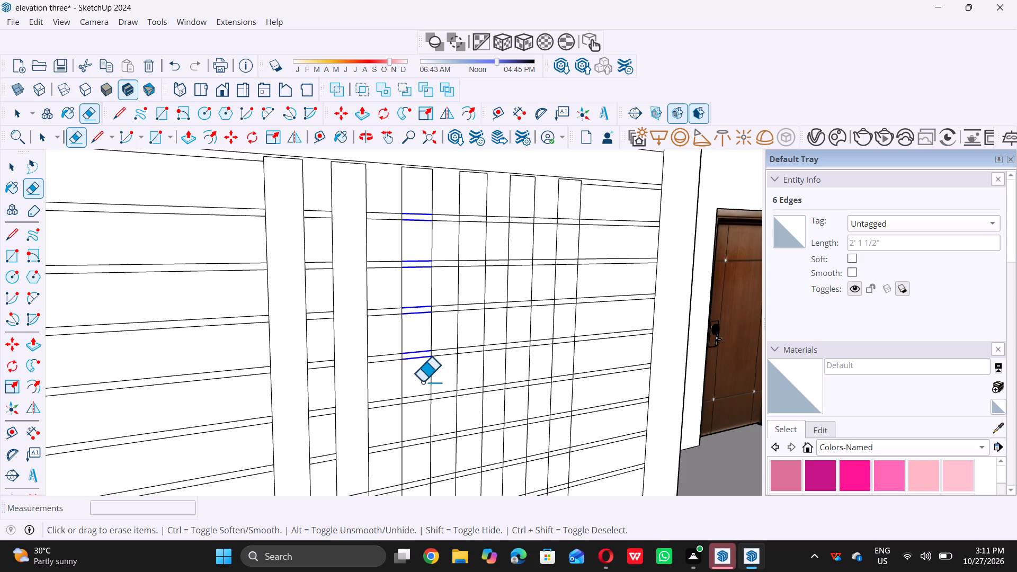
{"action": "left_click_drag", "start_coordinate": [422, 381], "coordinate": [417, 459]}
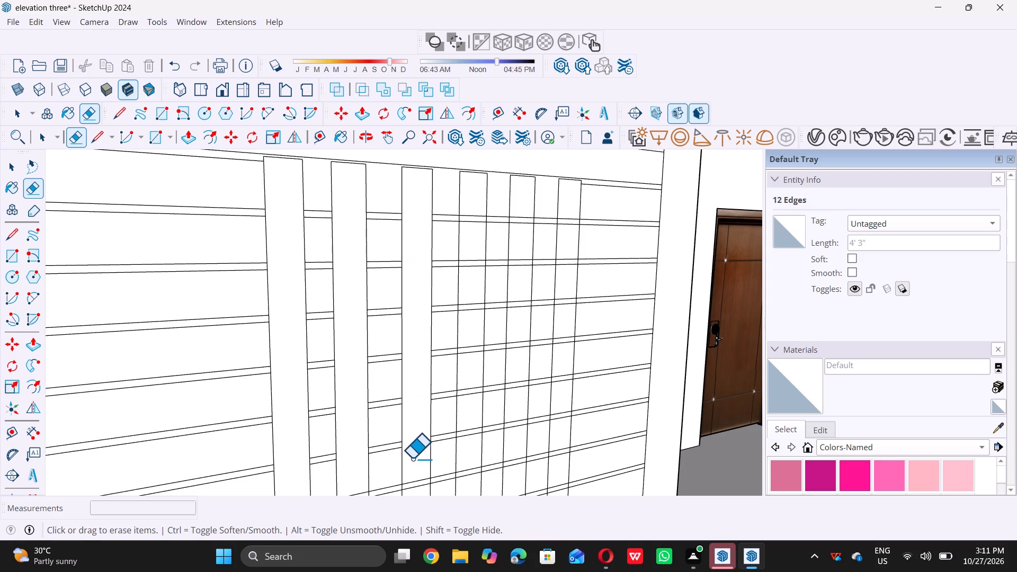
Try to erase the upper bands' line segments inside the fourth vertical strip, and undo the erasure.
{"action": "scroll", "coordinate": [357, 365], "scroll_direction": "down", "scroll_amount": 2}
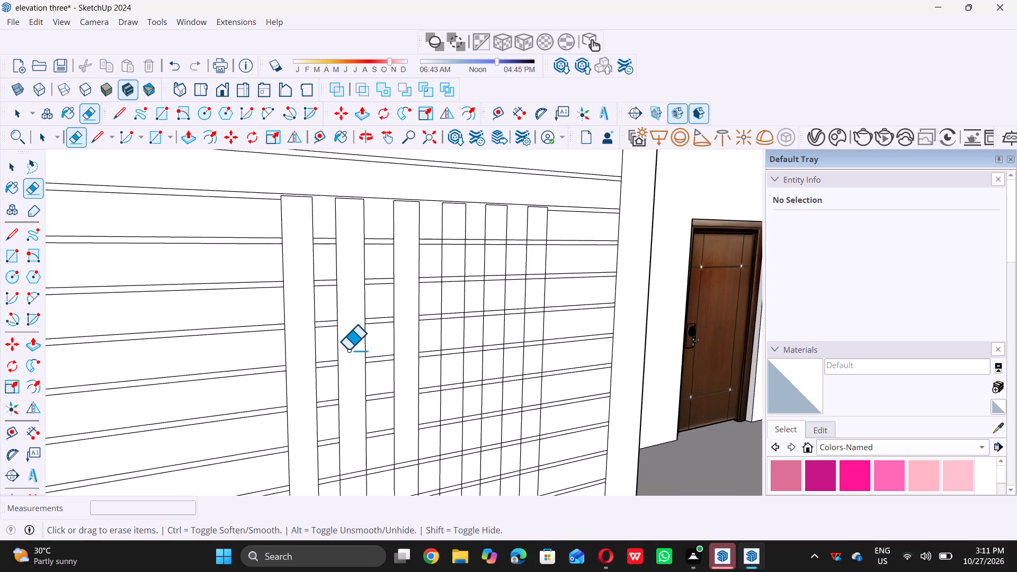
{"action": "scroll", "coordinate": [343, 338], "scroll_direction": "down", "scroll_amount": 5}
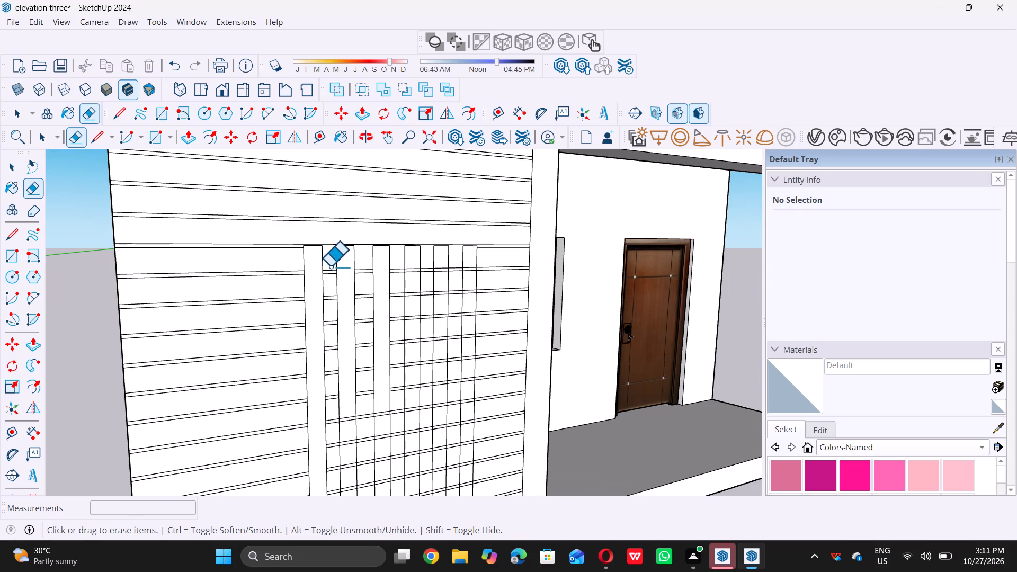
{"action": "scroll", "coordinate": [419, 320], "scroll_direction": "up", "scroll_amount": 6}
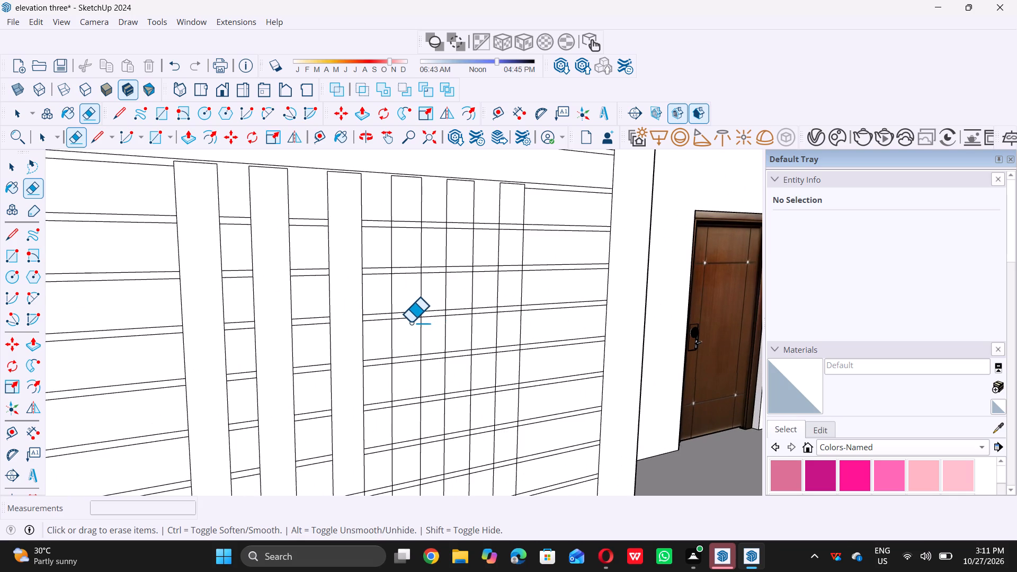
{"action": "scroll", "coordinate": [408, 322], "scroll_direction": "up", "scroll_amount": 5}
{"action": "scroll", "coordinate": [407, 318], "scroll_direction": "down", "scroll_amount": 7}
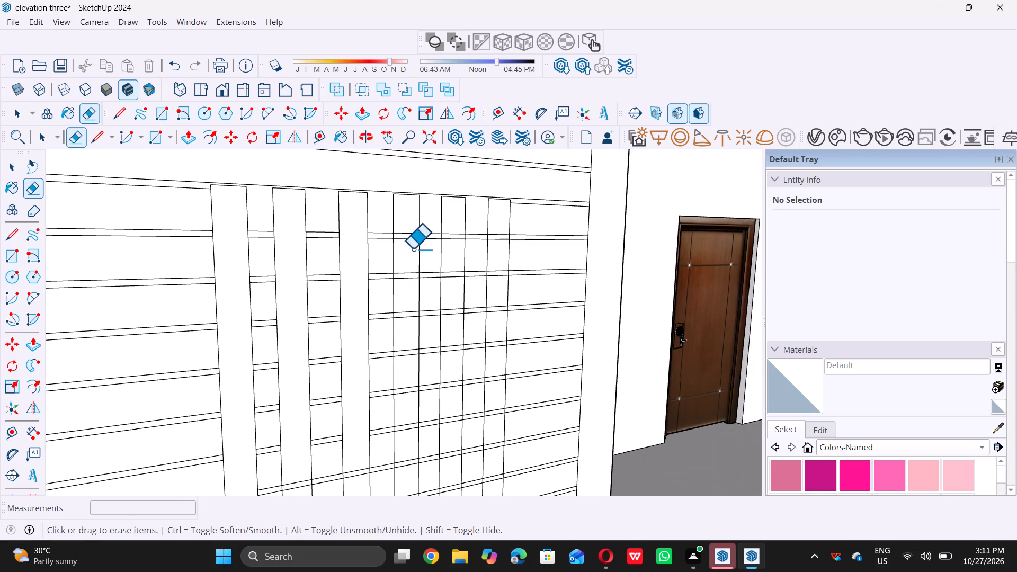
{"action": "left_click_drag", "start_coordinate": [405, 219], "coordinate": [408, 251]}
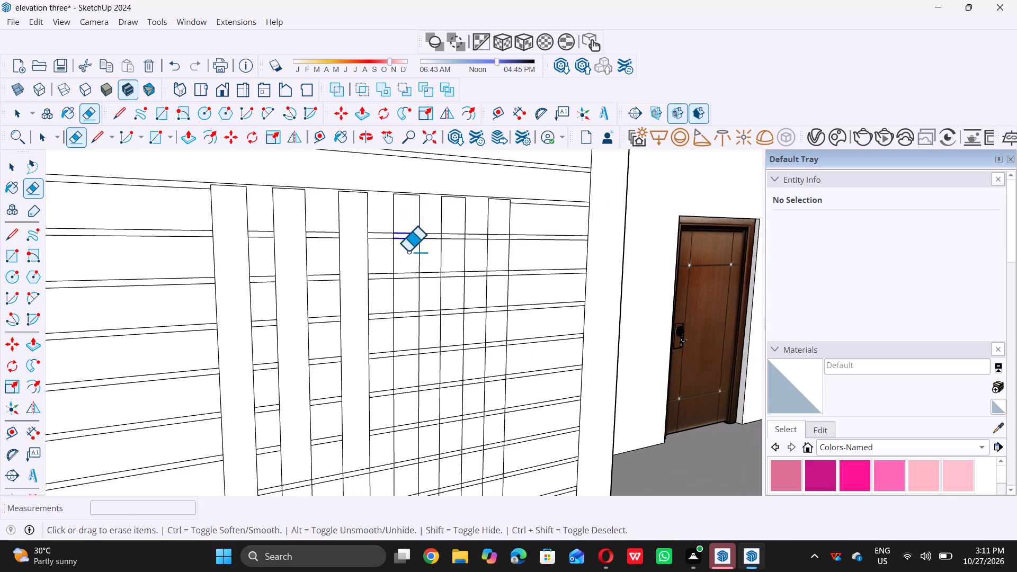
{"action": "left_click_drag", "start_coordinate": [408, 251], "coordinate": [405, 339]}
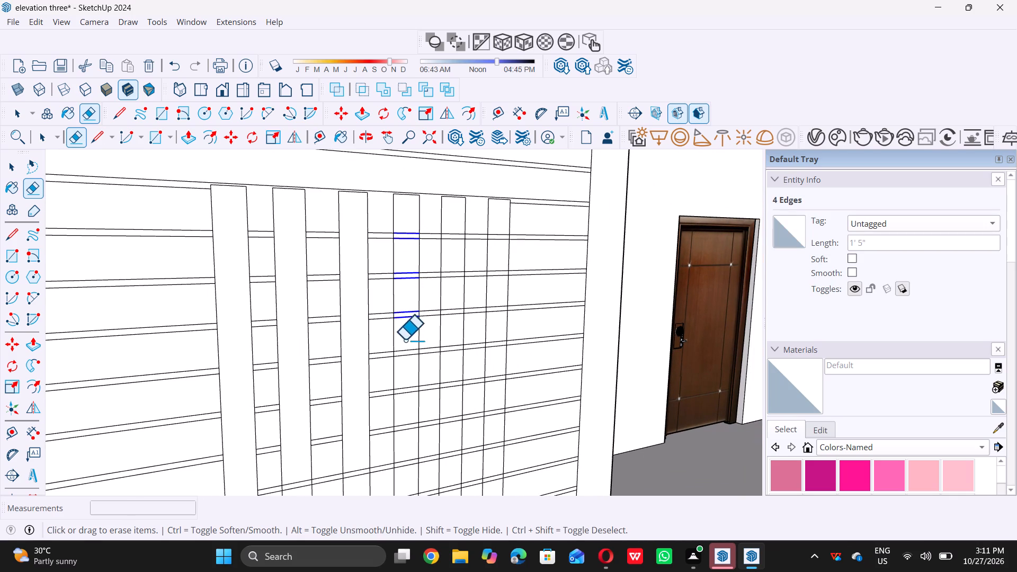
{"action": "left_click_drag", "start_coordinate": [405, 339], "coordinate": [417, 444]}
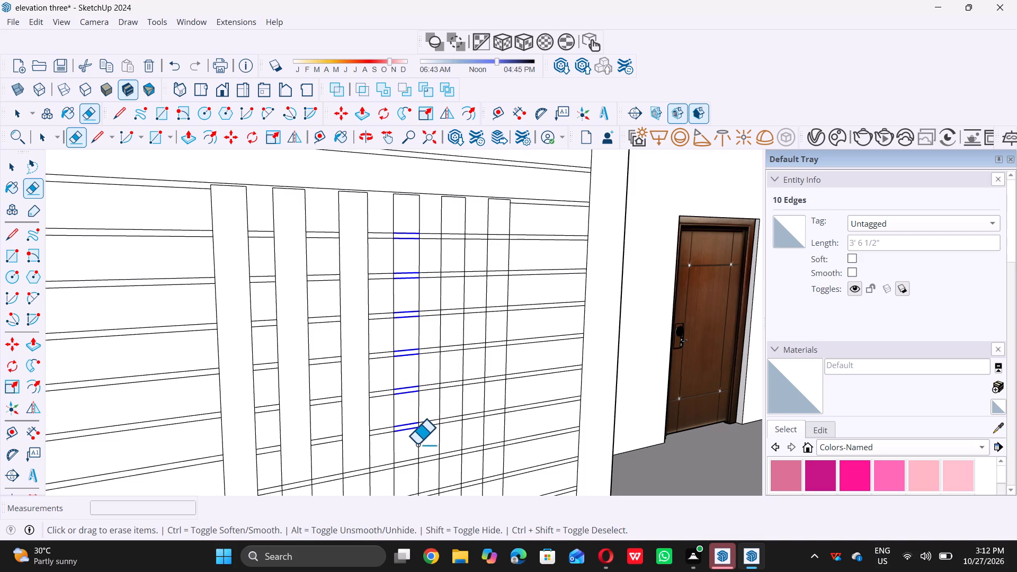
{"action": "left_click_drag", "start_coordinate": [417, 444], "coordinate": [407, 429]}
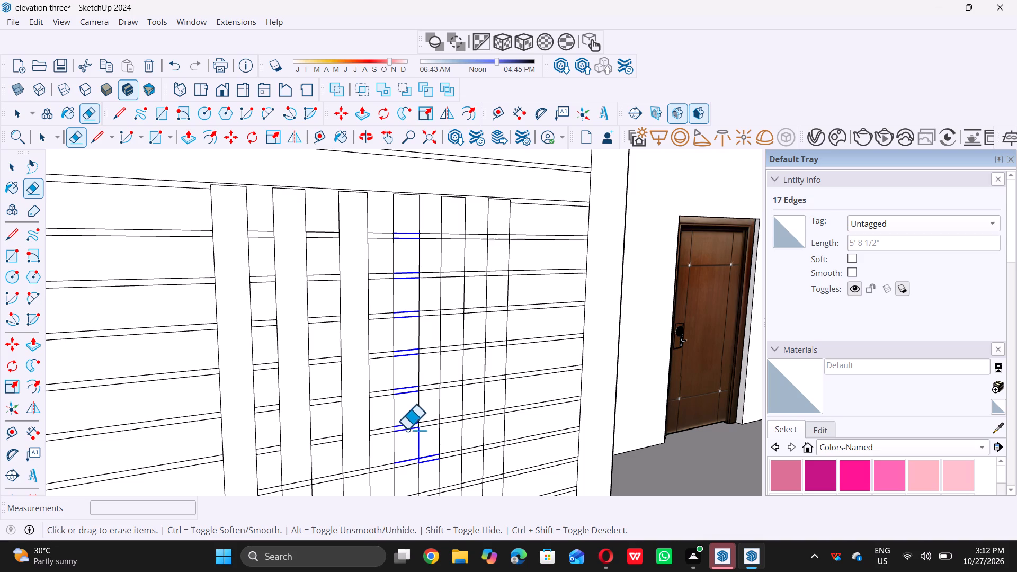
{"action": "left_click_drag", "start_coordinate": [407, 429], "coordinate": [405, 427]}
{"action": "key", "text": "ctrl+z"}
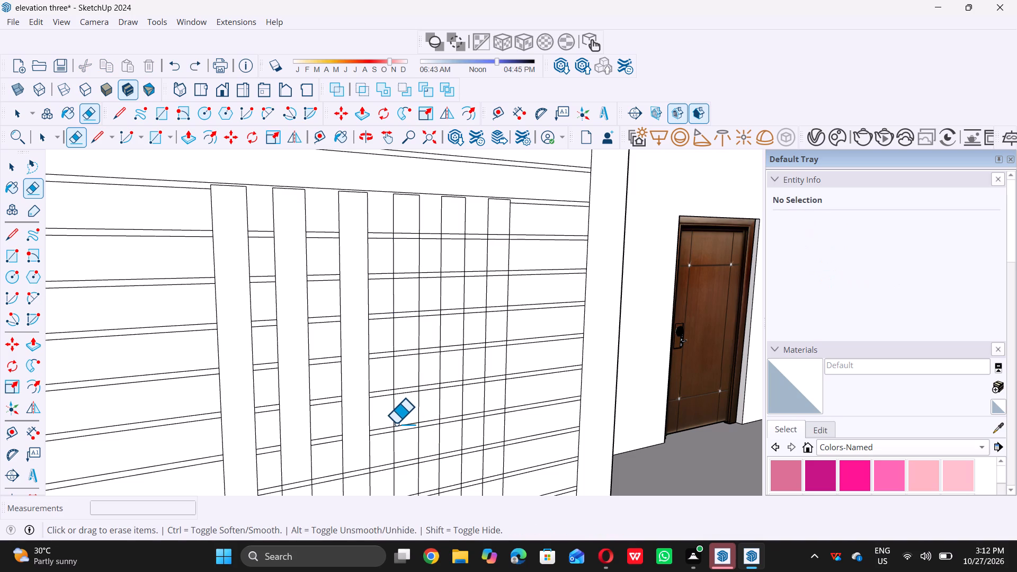
Erase the line segments of the second to fifth bands below the top inside the fourth vertical strip.
{"action": "left_click", "coordinate": [403, 226]}
{"action": "left_click_drag", "start_coordinate": [403, 226], "coordinate": [403, 235]}
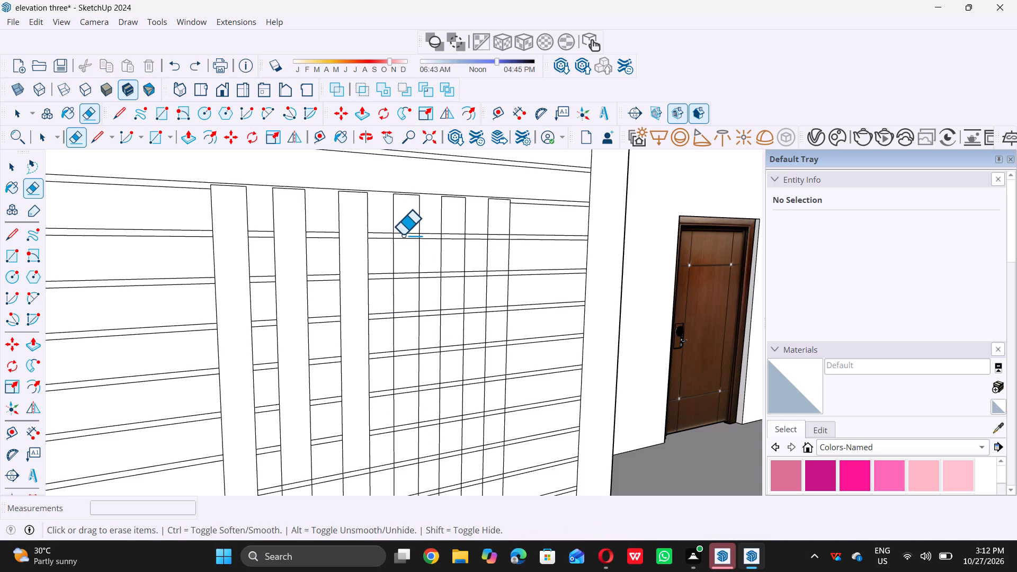
{"action": "left_click_drag", "start_coordinate": [403, 235], "coordinate": [410, 310]}
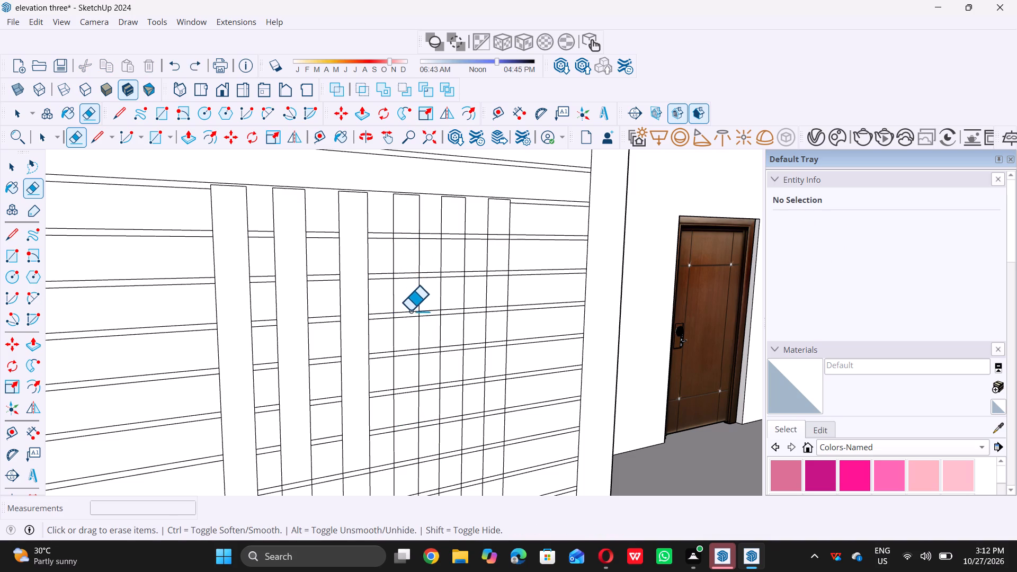
{"action": "left_click_drag", "start_coordinate": [410, 310], "coordinate": [411, 381]}
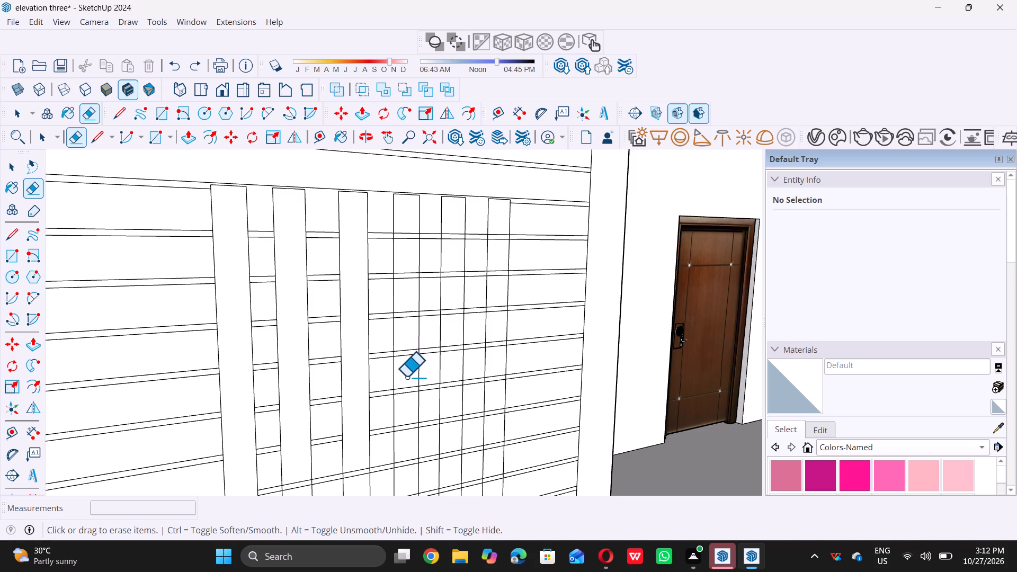
{"action": "scroll", "coordinate": [397, 333], "scroll_direction": "up", "scroll_amount": 4}
{"action": "left_click", "coordinate": [408, 174]}
{"action": "left_click_drag", "start_coordinate": [408, 174], "coordinate": [407, 175]}
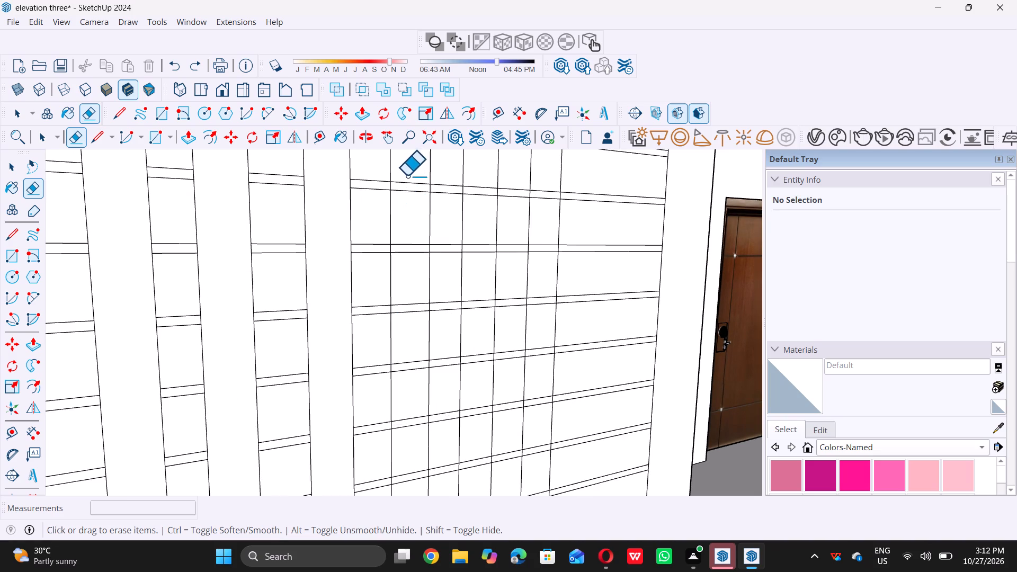
{"action": "left_click_drag", "start_coordinate": [407, 175], "coordinate": [412, 209]}
{"action": "middle_click", "coordinate": [412, 209]}
{"action": "left_click_drag", "start_coordinate": [413, 212], "coordinate": [417, 217]}
{"action": "middle_click", "coordinate": [417, 217]}
{"action": "left_click_drag", "start_coordinate": [417, 218], "coordinate": [408, 323]}
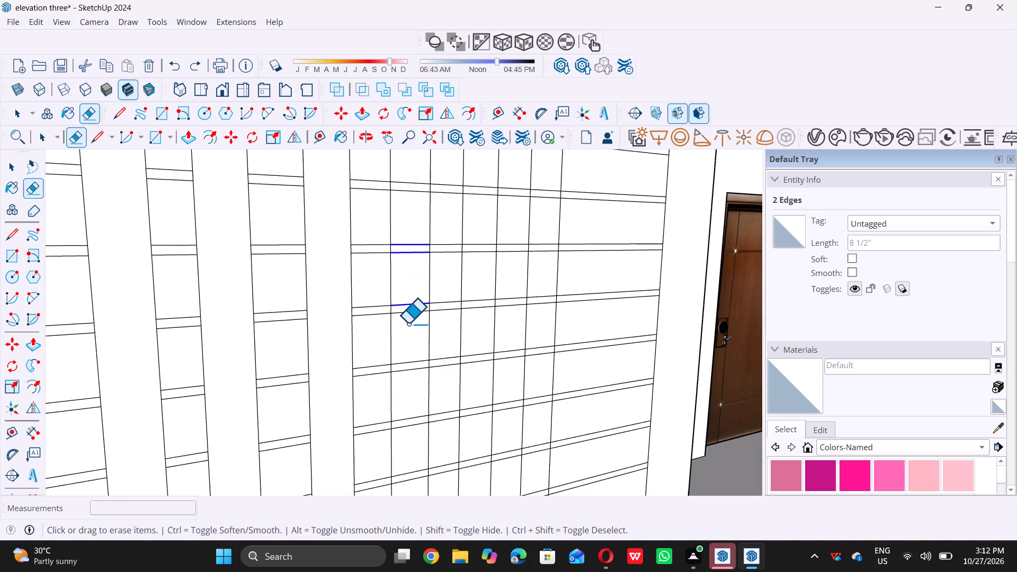
{"action": "left_click_drag", "start_coordinate": [408, 323], "coordinate": [409, 437]}
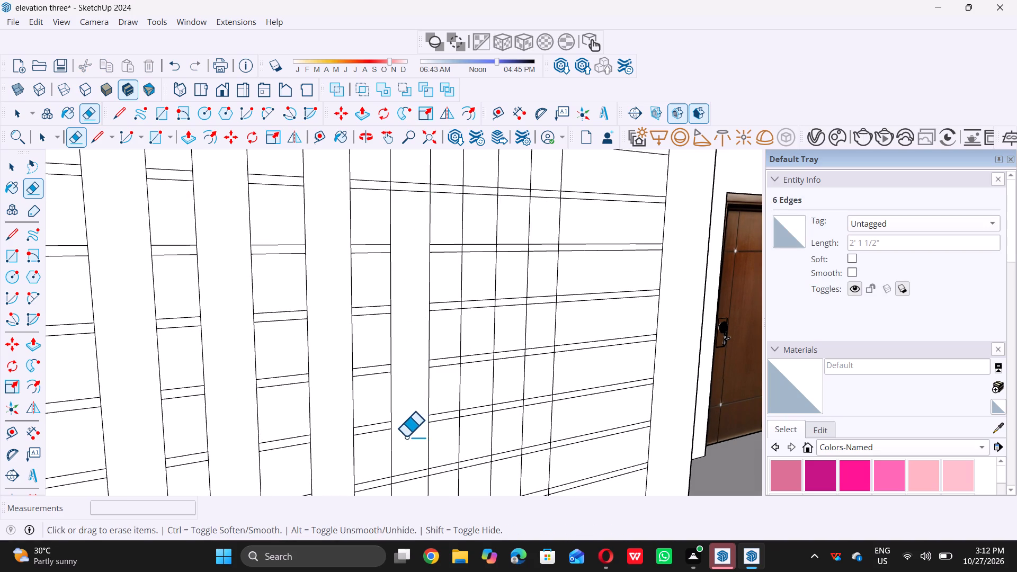
Erase the two edges of the topmost remaining band inside the fourth vertical strip.
{"action": "scroll", "coordinate": [405, 389], "scroll_direction": "up", "scroll_amount": 1}
{"action": "scroll", "coordinate": [404, 389], "scroll_direction": "down", "scroll_amount": 2}
{"action": "double_click", "coordinate": [407, 233]}
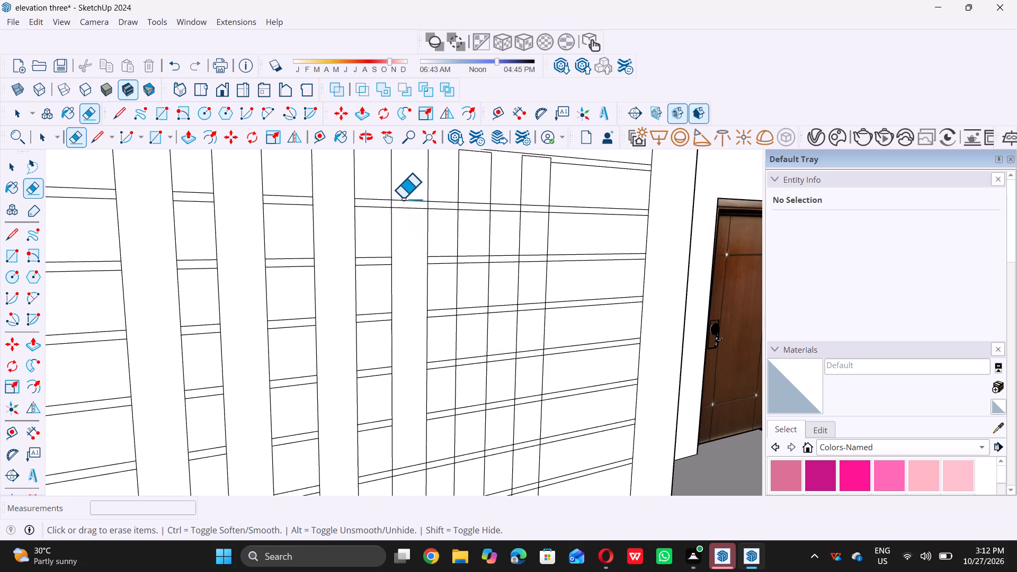
{"action": "left_click", "coordinate": [407, 230]}
{"action": "scroll", "coordinate": [399, 199], "scroll_direction": "up", "scroll_amount": 4}
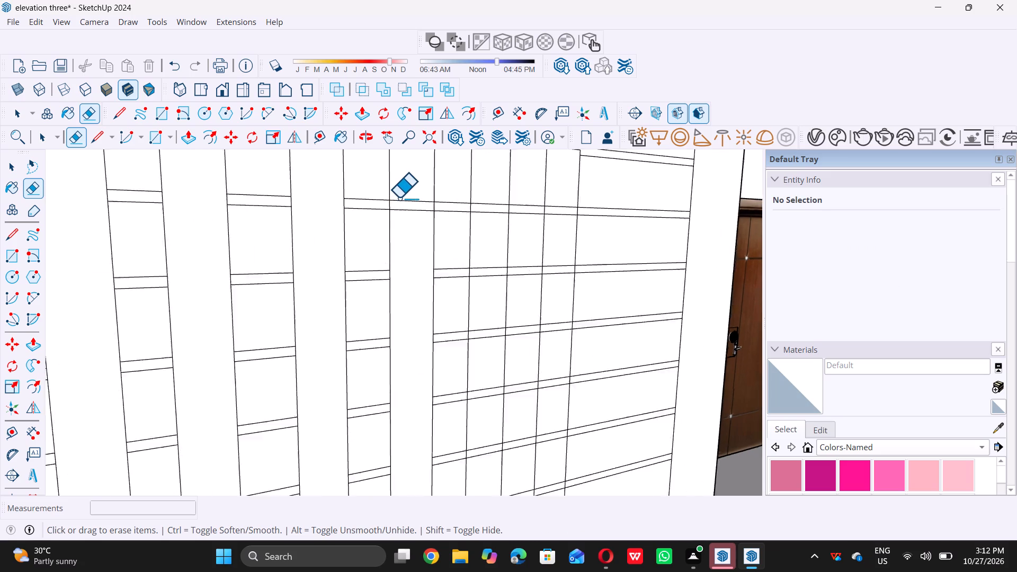
{"action": "left_click", "coordinate": [400, 200]}
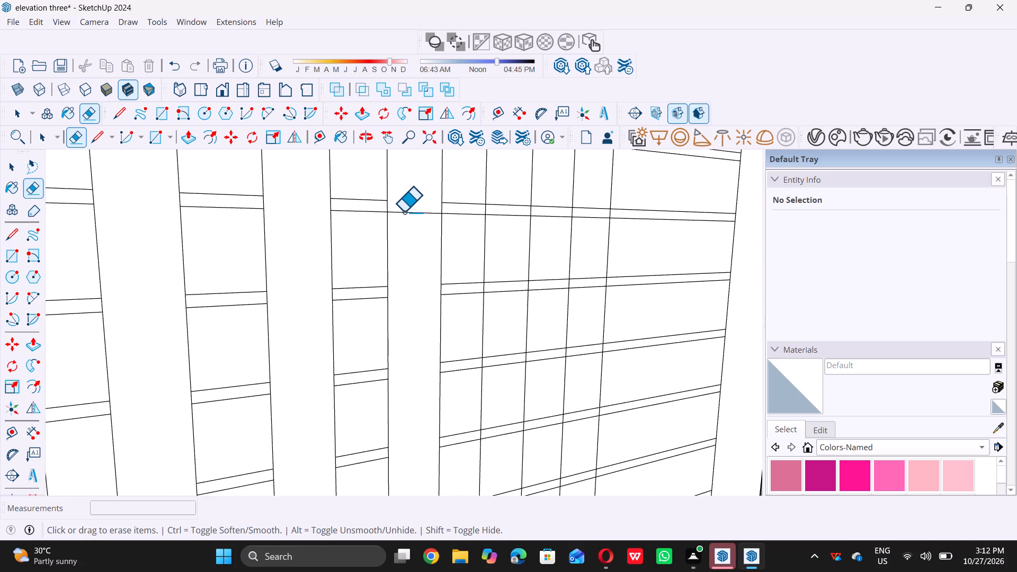
{"action": "triple_click", "coordinate": [404, 211]}
Erase the remaining lower band line segments inside the second vertical strip, down to the wall's base.
{"action": "scroll", "coordinate": [403, 213], "scroll_direction": "down", "scroll_amount": 20}
{"action": "scroll", "coordinate": [403, 213], "scroll_direction": "down", "scroll_amount": 1}
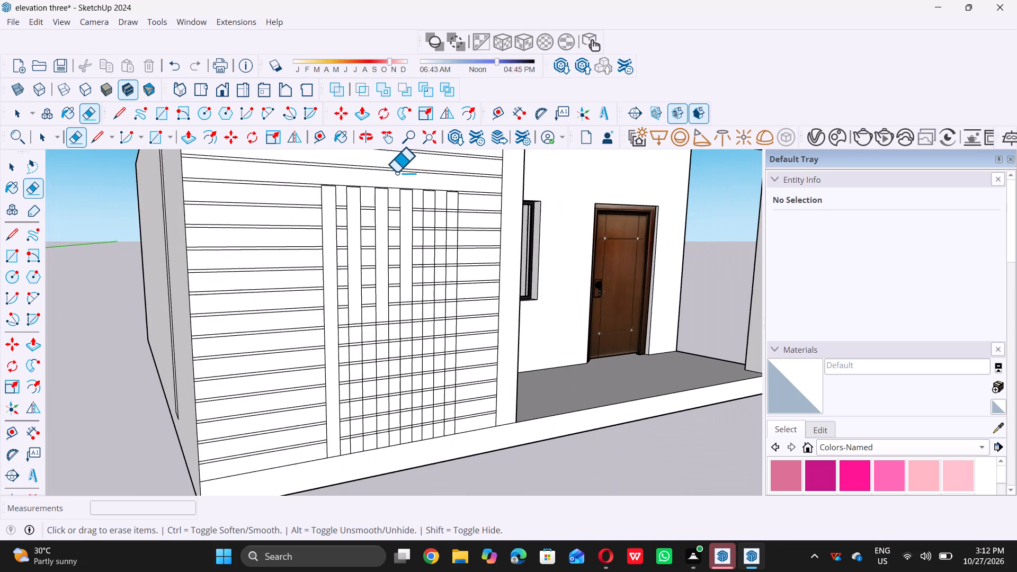
{"action": "scroll", "coordinate": [361, 442], "scroll_direction": "up", "scroll_amount": 4}
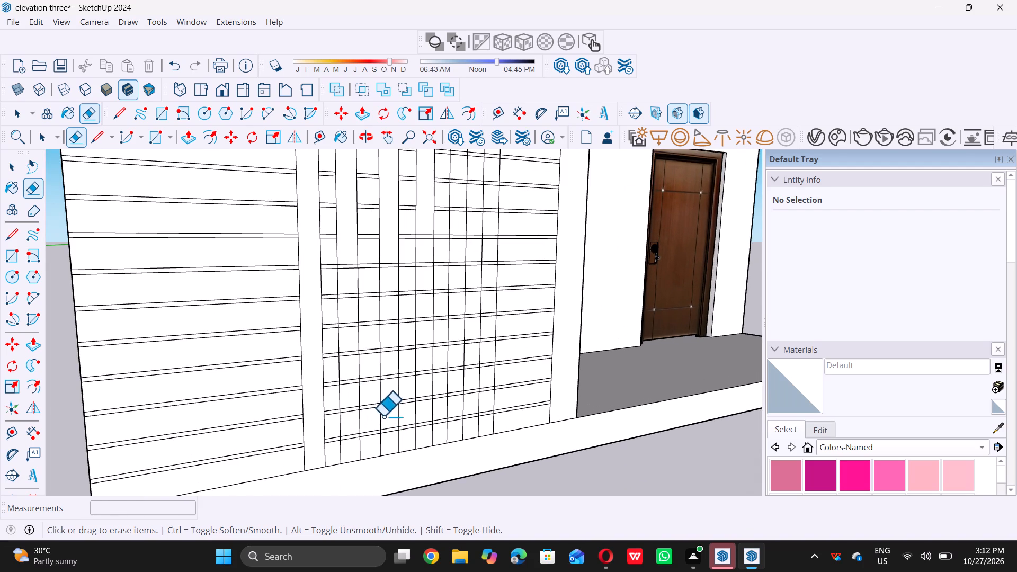
{"action": "scroll", "coordinate": [362, 346], "scroll_direction": "down", "scroll_amount": 4}
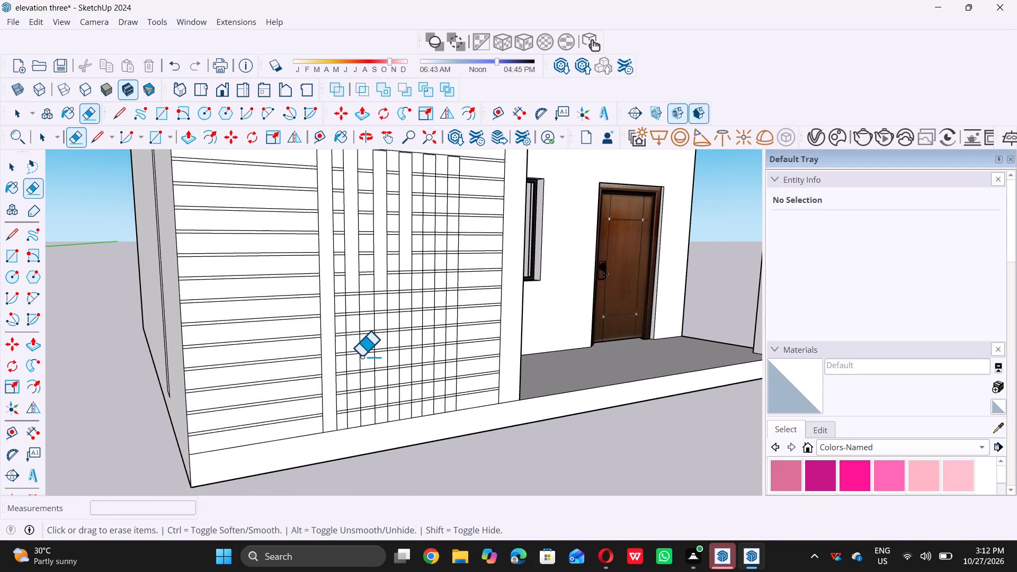
{"action": "scroll", "coordinate": [361, 356], "scroll_direction": "up", "scroll_amount": 4}
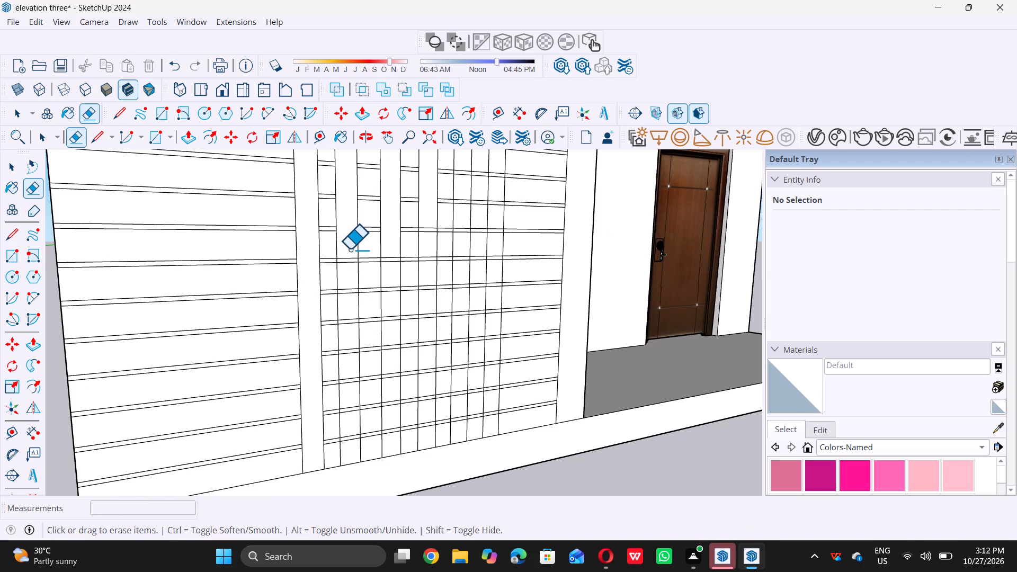
{"action": "double_click", "coordinate": [347, 248]}
{"action": "left_click_drag", "start_coordinate": [345, 256], "coordinate": [345, 261]}
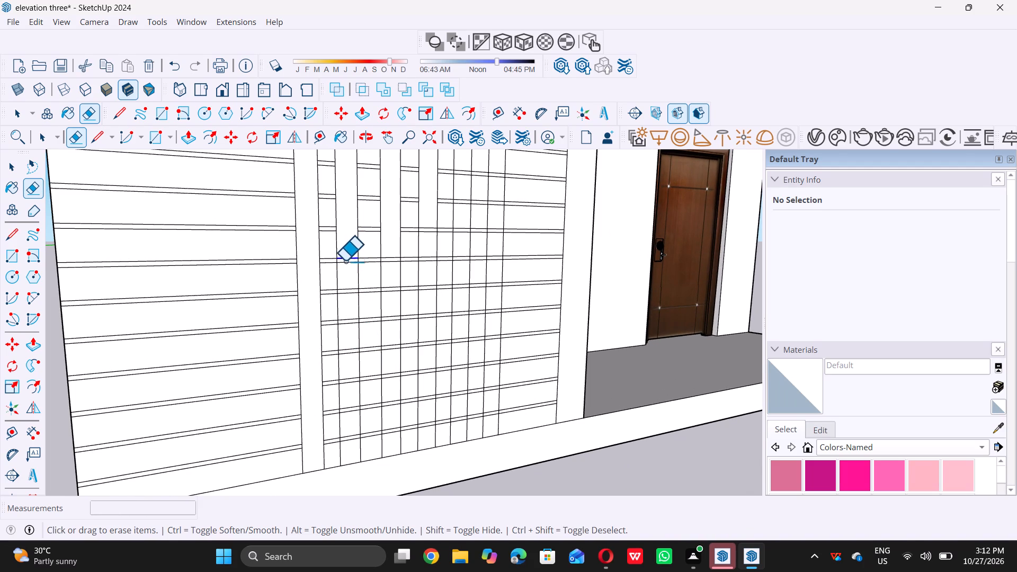
{"action": "left_click_drag", "start_coordinate": [345, 261], "coordinate": [347, 347]}
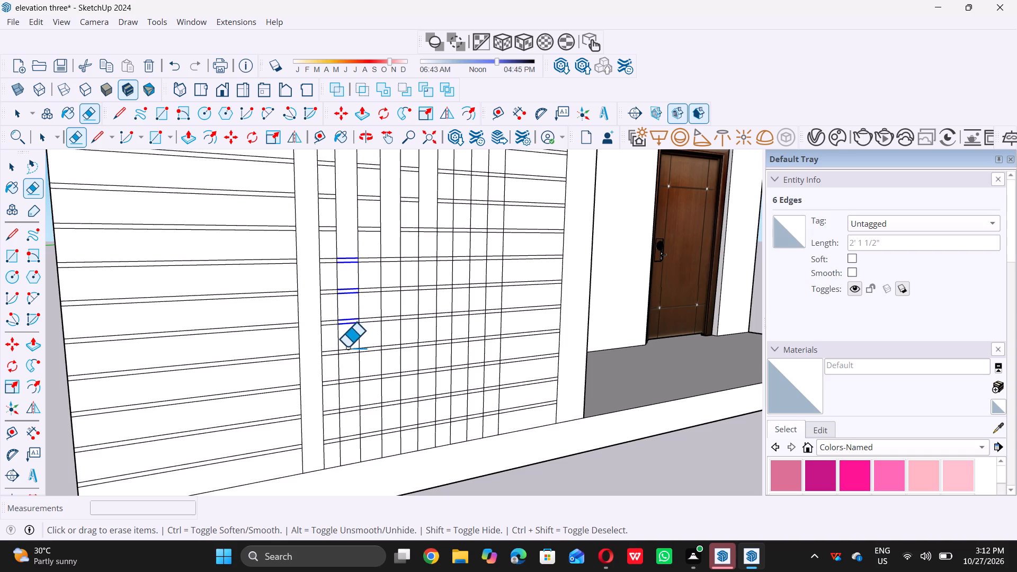
{"action": "left_click_drag", "start_coordinate": [347, 347], "coordinate": [354, 413]}
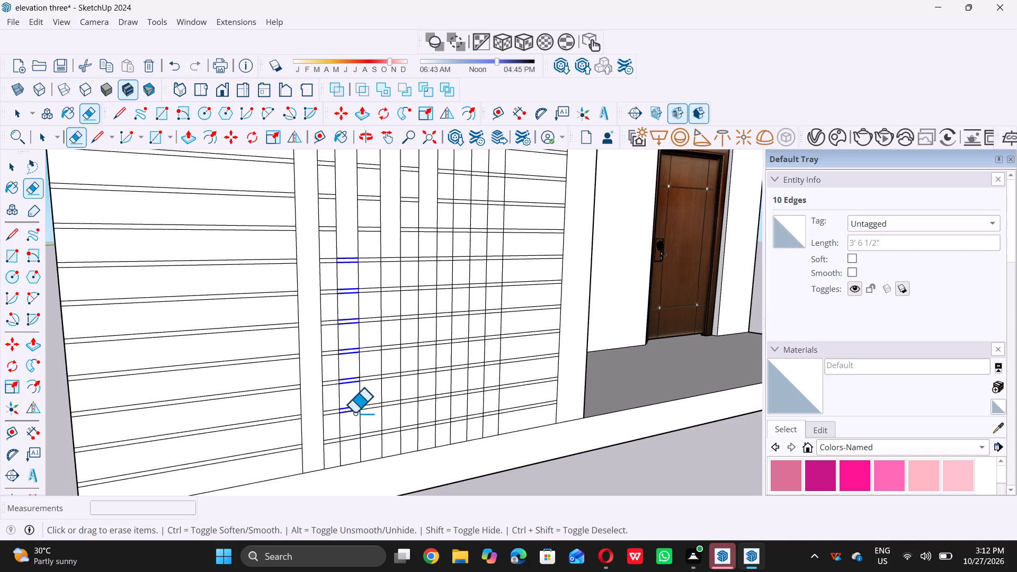
{"action": "left_click_drag", "start_coordinate": [354, 413], "coordinate": [352, 449]}
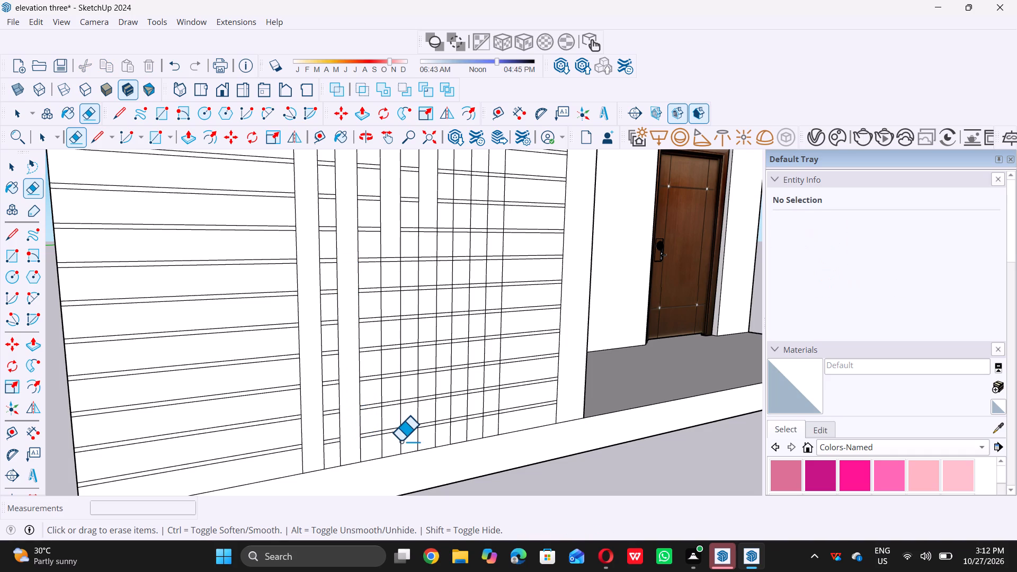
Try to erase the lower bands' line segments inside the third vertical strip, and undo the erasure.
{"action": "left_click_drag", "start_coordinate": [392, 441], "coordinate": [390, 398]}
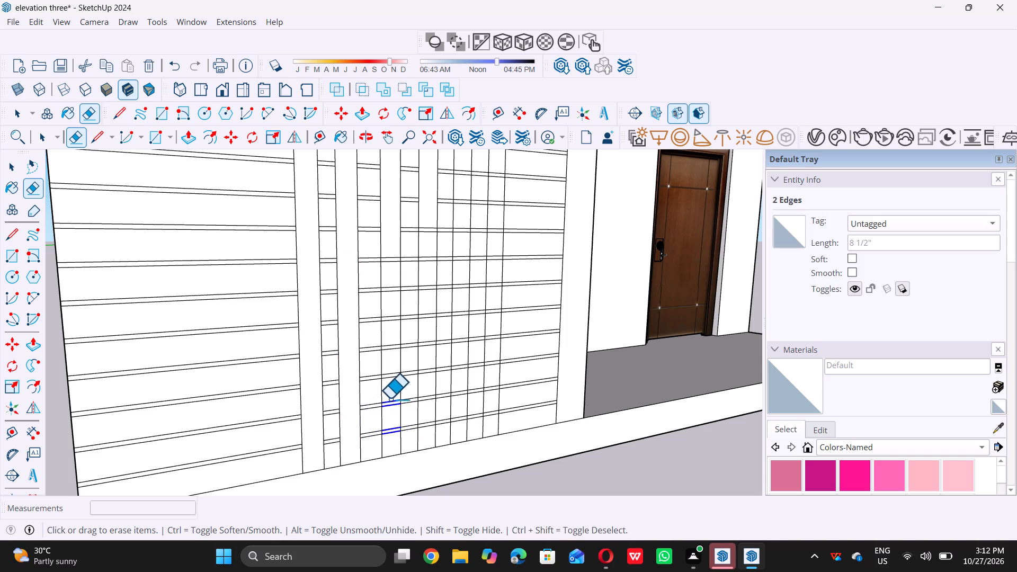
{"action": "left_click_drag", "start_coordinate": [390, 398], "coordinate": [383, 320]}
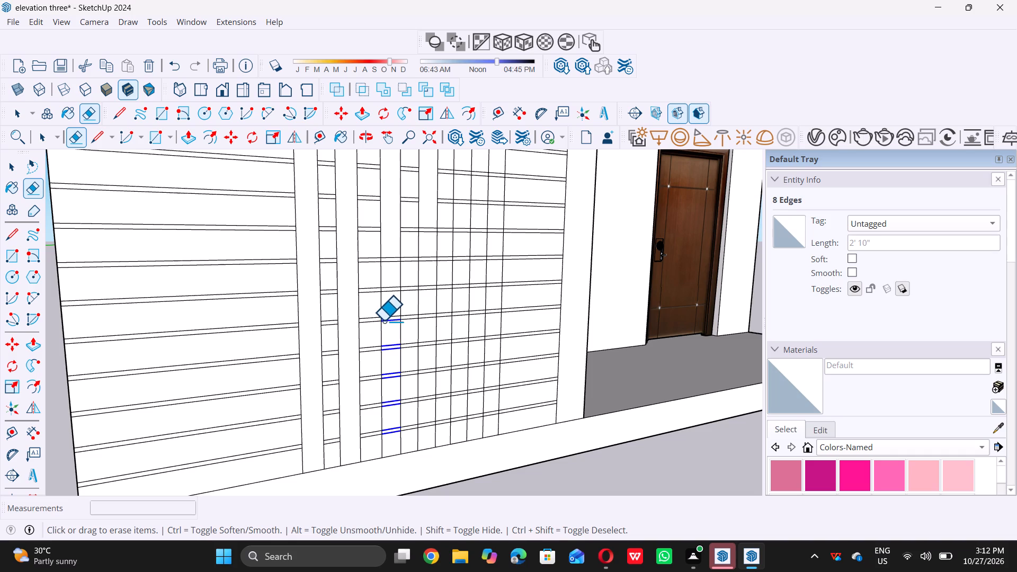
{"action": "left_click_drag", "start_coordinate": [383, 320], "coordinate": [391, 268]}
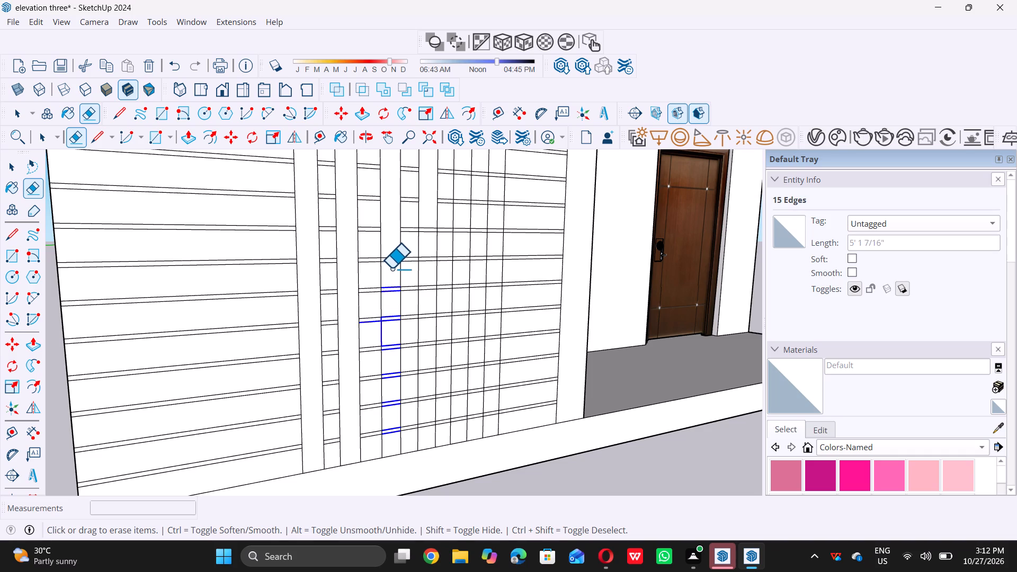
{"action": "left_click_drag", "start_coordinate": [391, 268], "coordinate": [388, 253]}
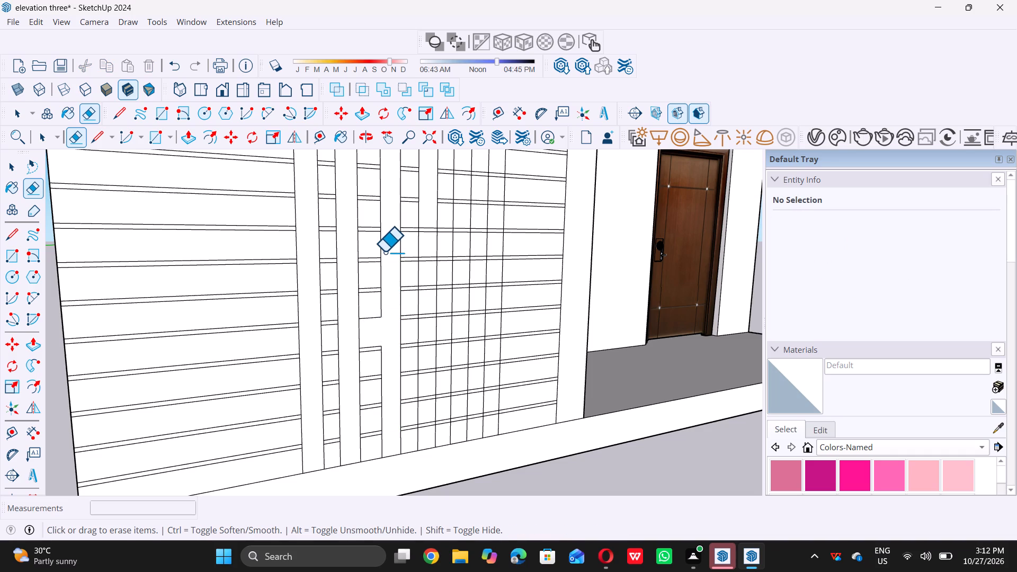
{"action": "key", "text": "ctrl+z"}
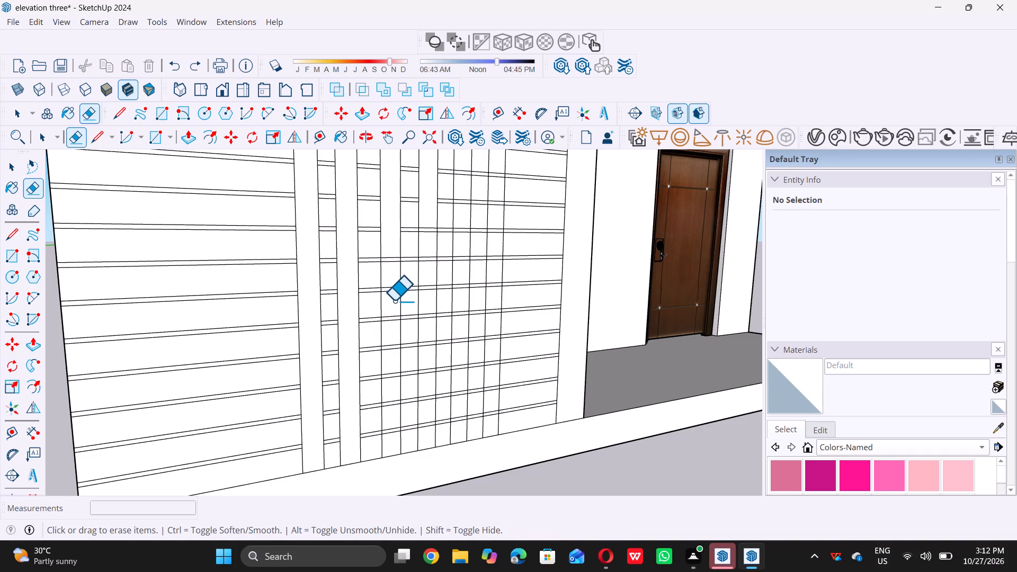
Erase the remaining lower band line segments inside the third vertical strip, down to the wall's base.
{"action": "left_click_drag", "start_coordinate": [394, 299], "coordinate": [389, 254]}
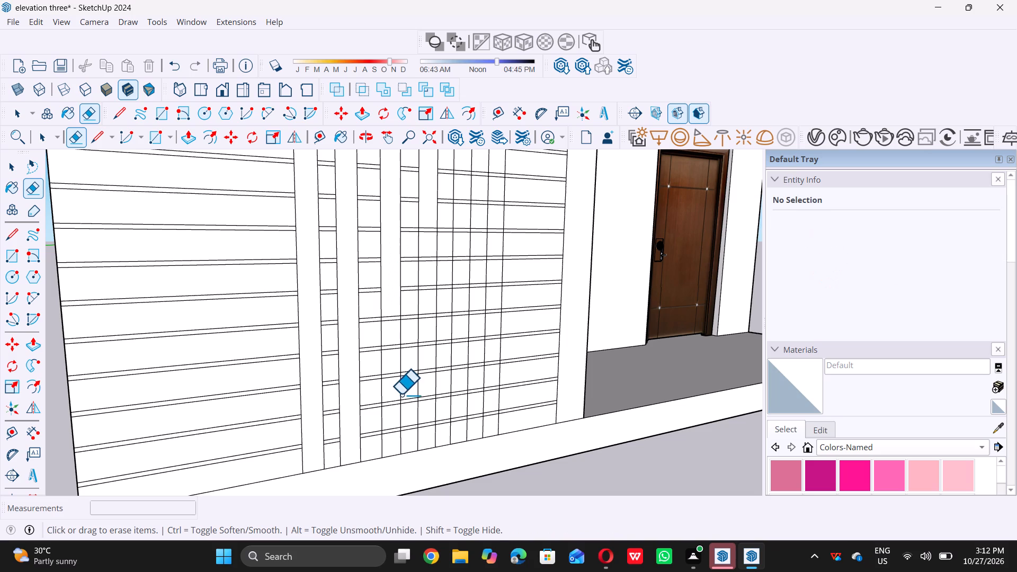
{"action": "left_click_drag", "start_coordinate": [394, 388], "coordinate": [385, 335]}
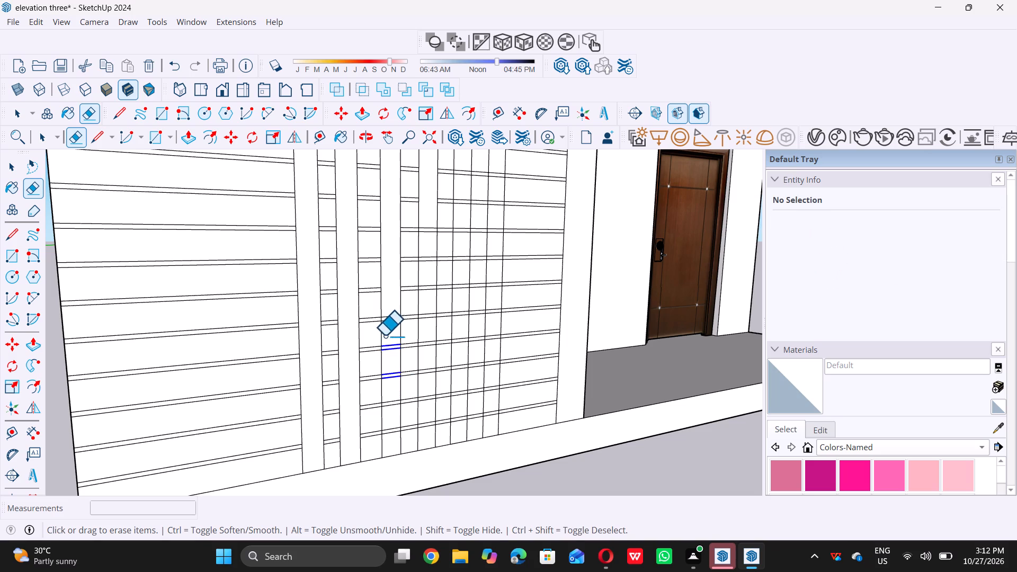
{"action": "left_click_drag", "start_coordinate": [385, 335], "coordinate": [391, 320]}
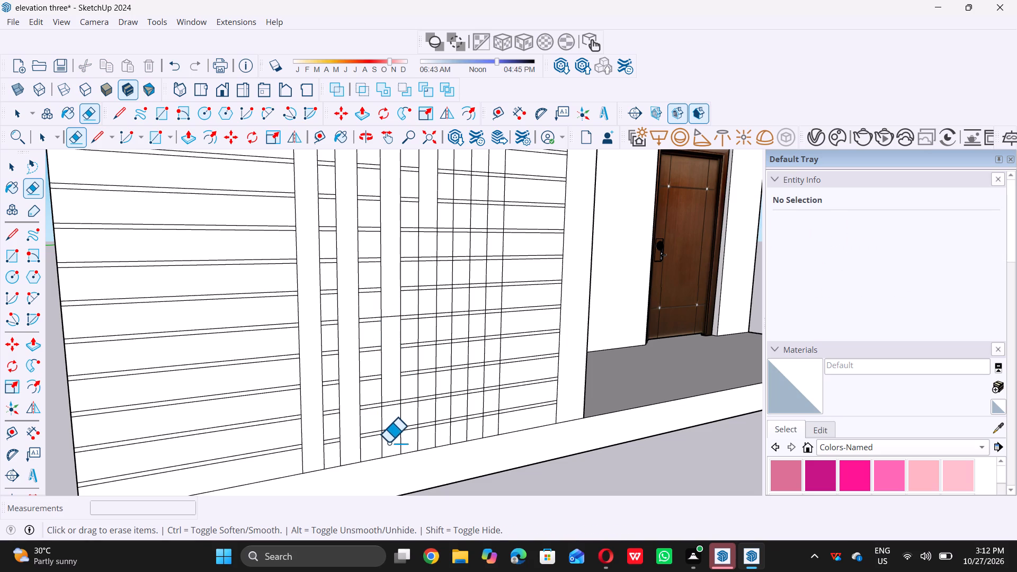
{"action": "left_click_drag", "start_coordinate": [392, 439], "coordinate": [392, 395]}
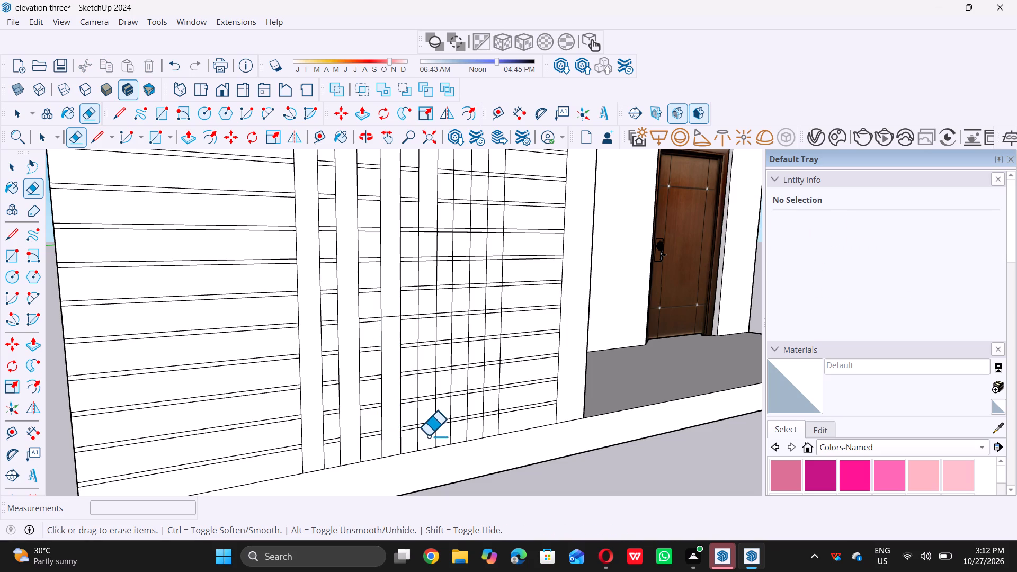
Erase the remaining band line segments inside the fourth vertical strip, from the wall's base upward.
{"action": "left_click", "coordinate": [427, 435]}
{"action": "middle_click", "coordinate": [427, 433]}
{"action": "left_click_drag", "start_coordinate": [427, 432], "coordinate": [427, 366]}
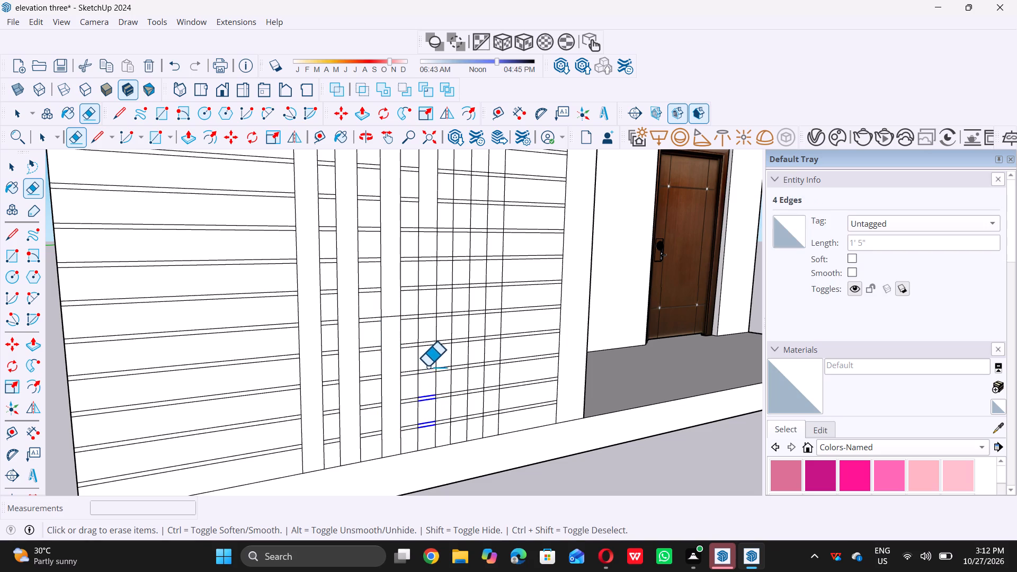
{"action": "left_click_drag", "start_coordinate": [427, 366], "coordinate": [428, 341]}
{"action": "left_click", "coordinate": [428, 341]}
{"action": "scroll", "coordinate": [391, 381], "scroll_direction": "down", "scroll_amount": 4}
{"action": "scroll", "coordinate": [415, 338], "scroll_direction": "up", "scroll_amount": 2}
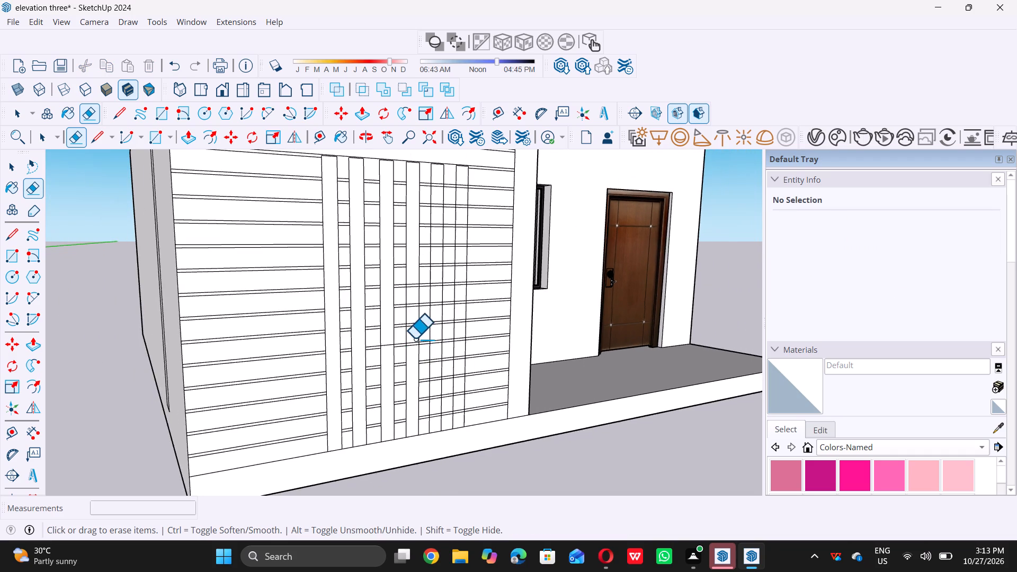
{"action": "scroll", "coordinate": [415, 338], "scroll_direction": "up", "scroll_amount": 5}
{"action": "left_click", "coordinate": [409, 371]}
{"action": "left_click_drag", "start_coordinate": [409, 365], "coordinate": [409, 317]}
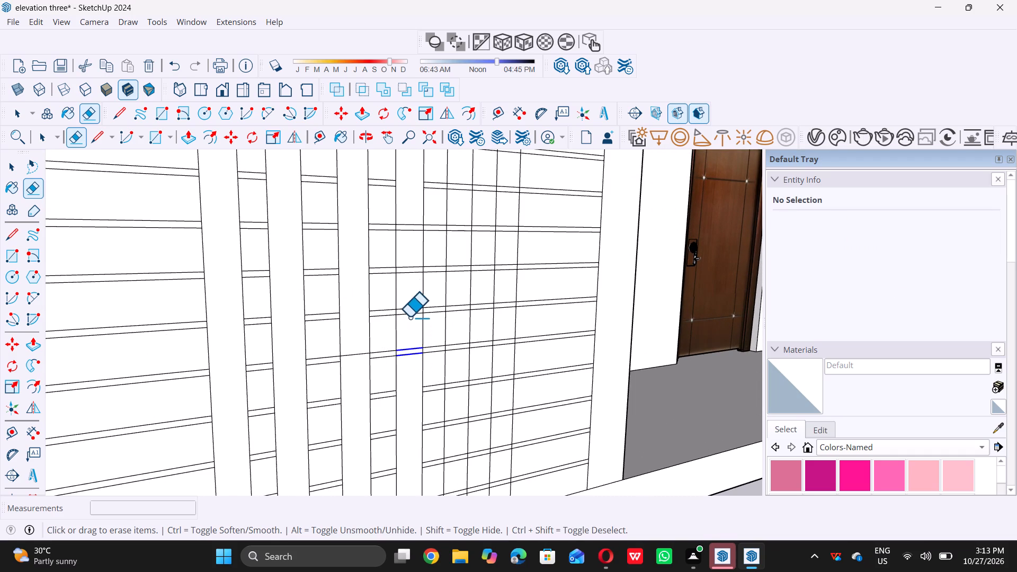
{"action": "left_click_drag", "start_coordinate": [409, 317], "coordinate": [410, 257]}
{"action": "scroll", "coordinate": [373, 343], "scroll_direction": "down", "scroll_amount": 7}
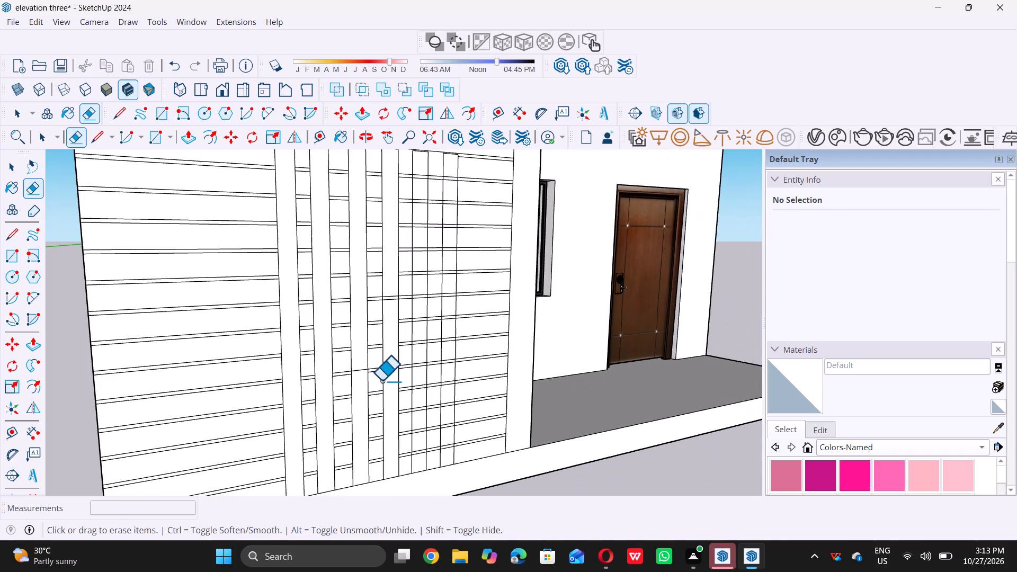
{"action": "scroll", "coordinate": [396, 317], "scroll_direction": "up", "scroll_amount": 6}
{"action": "left_click_drag", "start_coordinate": [384, 296], "coordinate": [383, 290]}
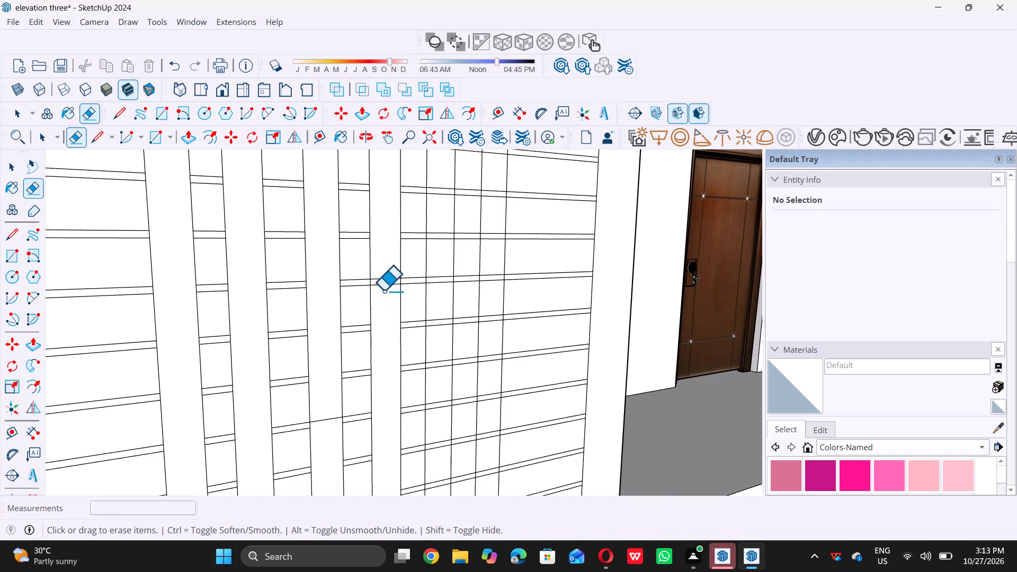
{"action": "left_click_drag", "start_coordinate": [383, 290], "coordinate": [386, 275]}
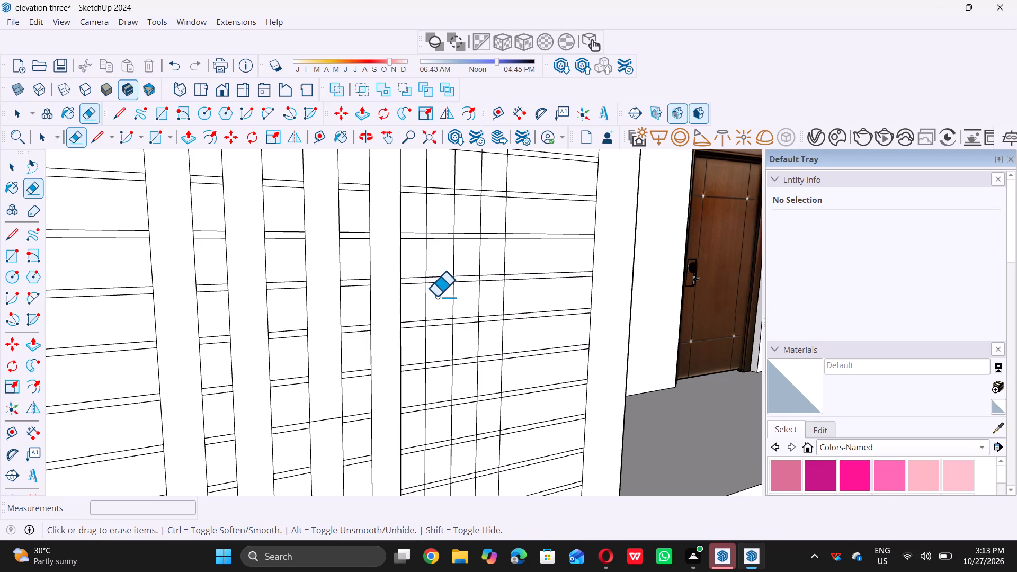
Erase three middle bands' line segments and the lowest four bands' segments inside the fifth vertical strip.
{"action": "left_click_drag", "start_coordinate": [441, 300], "coordinate": [441, 212]}
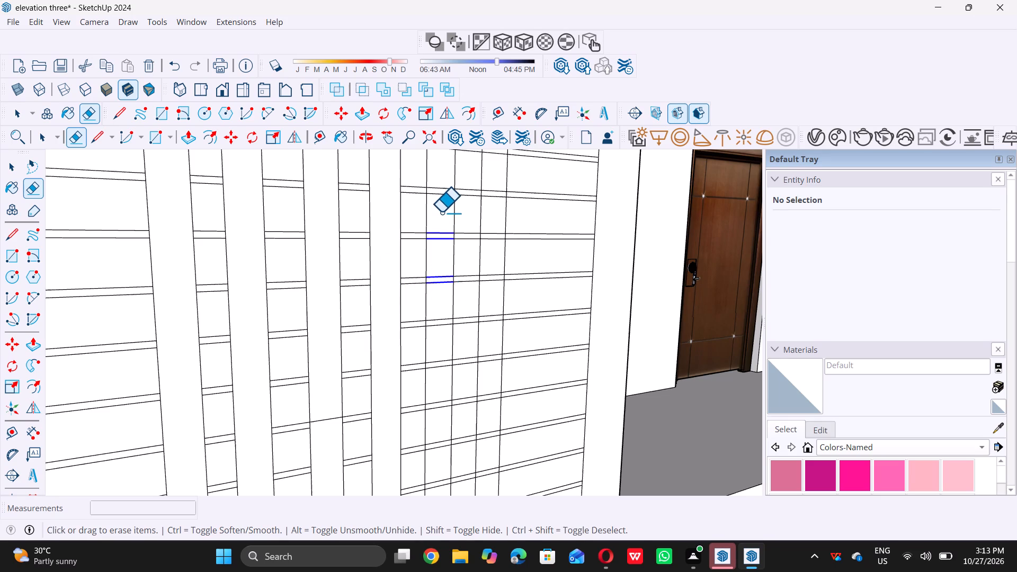
{"action": "left_click_drag", "start_coordinate": [441, 212], "coordinate": [441, 178]}
{"action": "scroll", "coordinate": [384, 277], "scroll_direction": "down", "scroll_amount": 6}
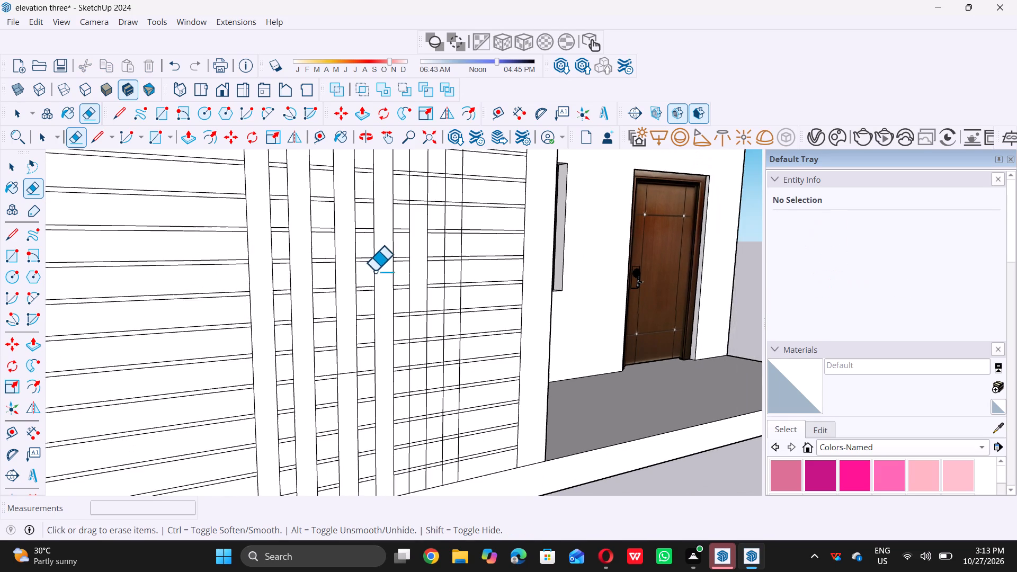
{"action": "scroll", "coordinate": [377, 230], "scroll_direction": "down", "scroll_amount": 3}
{"action": "scroll", "coordinate": [422, 424], "scroll_direction": "up", "scroll_amount": 4}
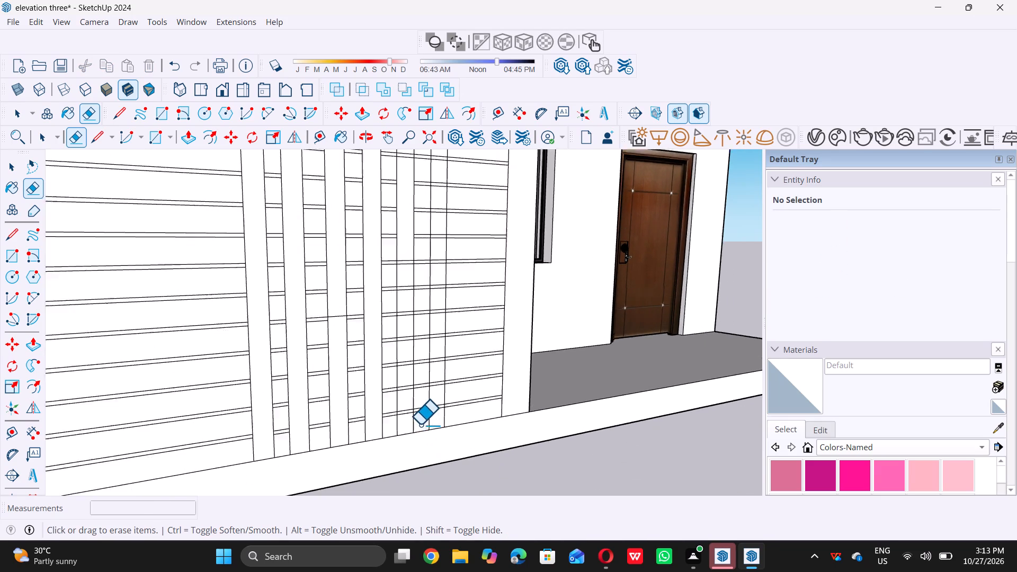
{"action": "scroll", "coordinate": [420, 424], "scroll_direction": "up", "scroll_amount": 7}
{"action": "left_click_drag", "start_coordinate": [388, 421], "coordinate": [388, 350]}
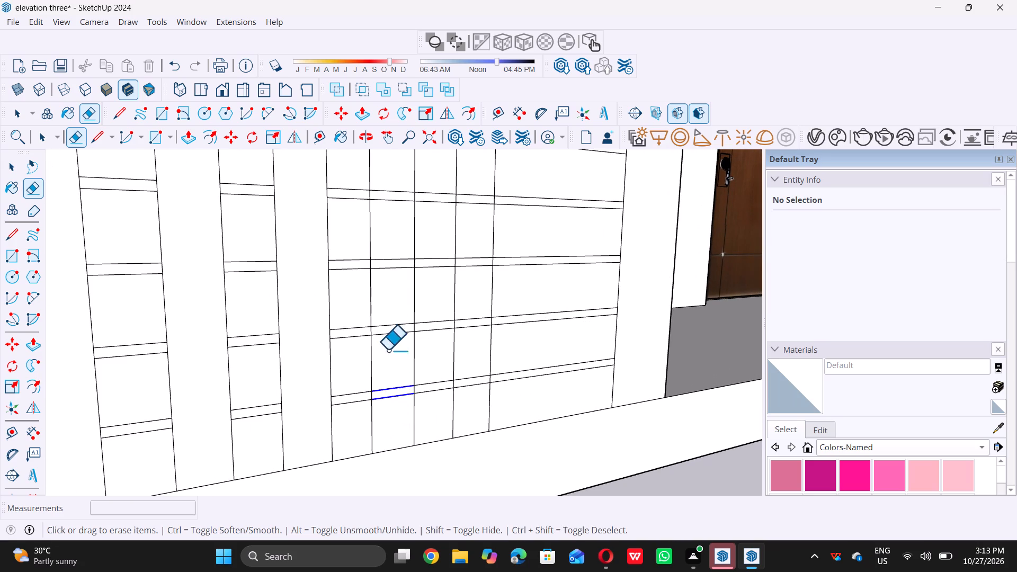
{"action": "left_click_drag", "start_coordinate": [388, 350], "coordinate": [389, 193]}
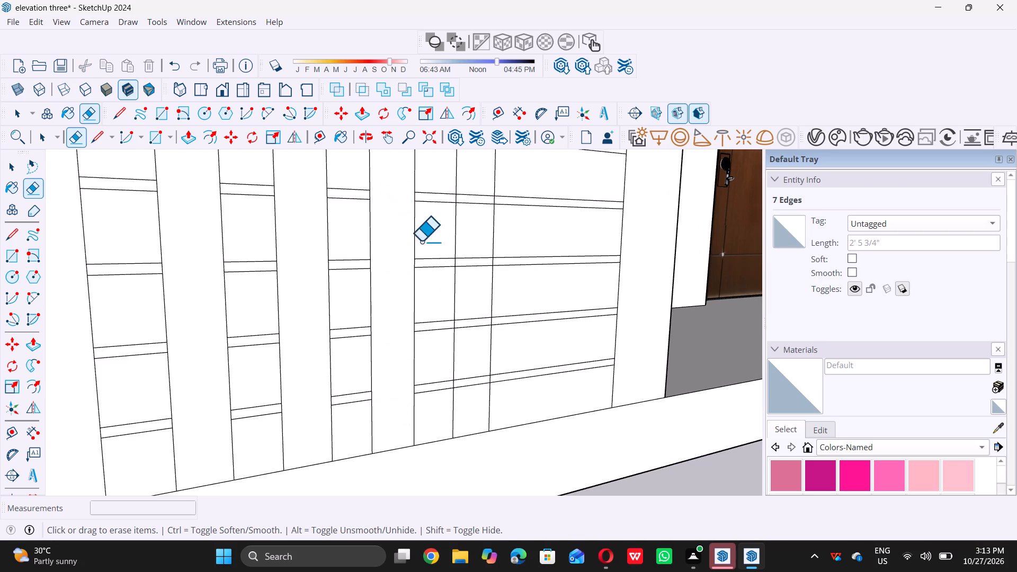
Erase the lowest four bands' line segments inside the sixth vertical strip.
{"action": "left_click_drag", "start_coordinate": [467, 403], "coordinate": [464, 287]}
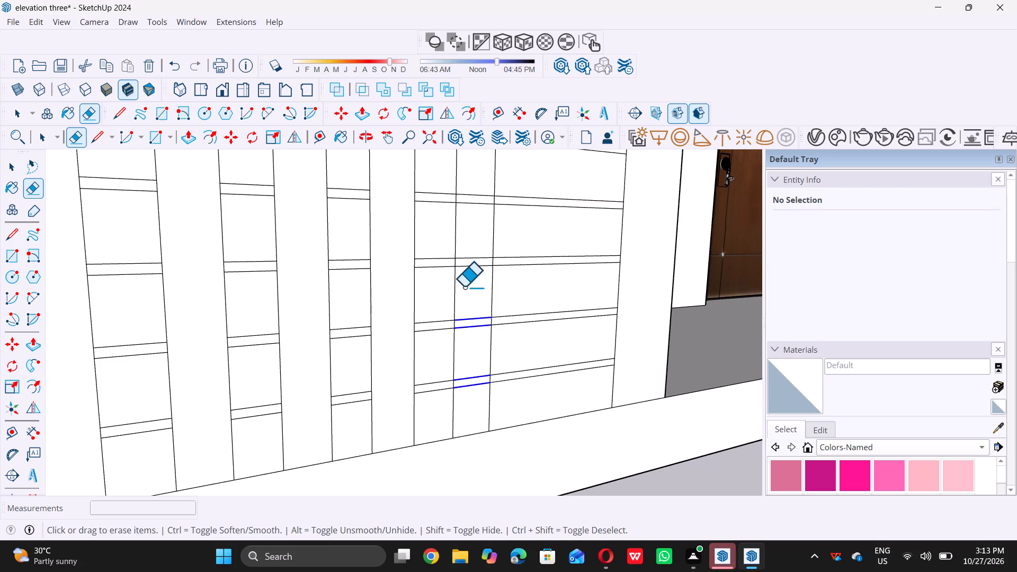
{"action": "left_click_drag", "start_coordinate": [464, 287], "coordinate": [479, 181]}
Erase the line segments of the next three bands above the cleared lower part of the fifth vertical strip.
{"action": "scroll", "coordinate": [409, 377], "scroll_direction": "down", "scroll_amount": 6}
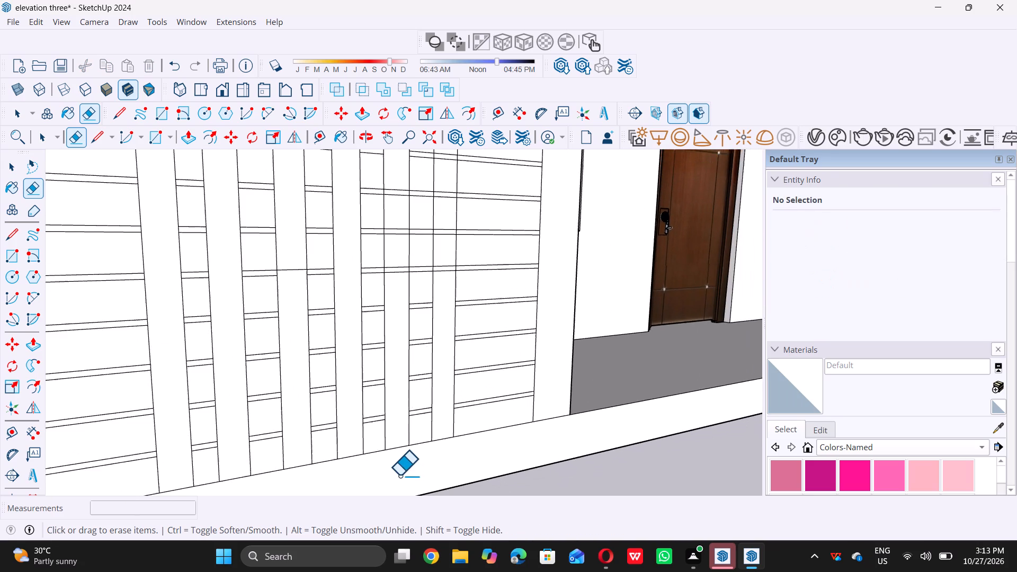
{"action": "scroll", "coordinate": [399, 475], "scroll_direction": "down", "scroll_amount": 2}
{"action": "scroll", "coordinate": [415, 309], "scroll_direction": "up", "scroll_amount": 5}
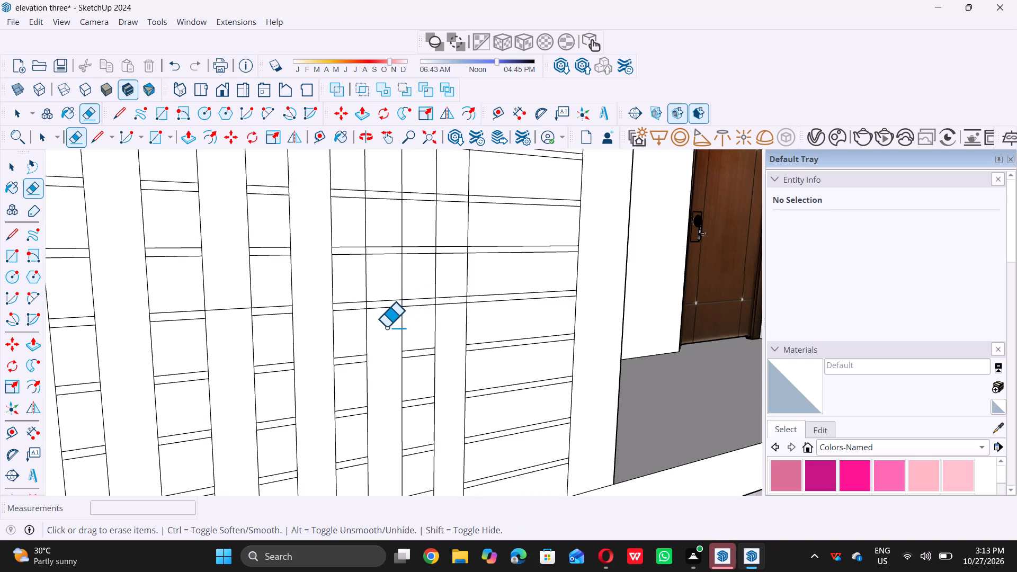
{"action": "left_click_drag", "start_coordinate": [380, 332], "coordinate": [376, 256]}
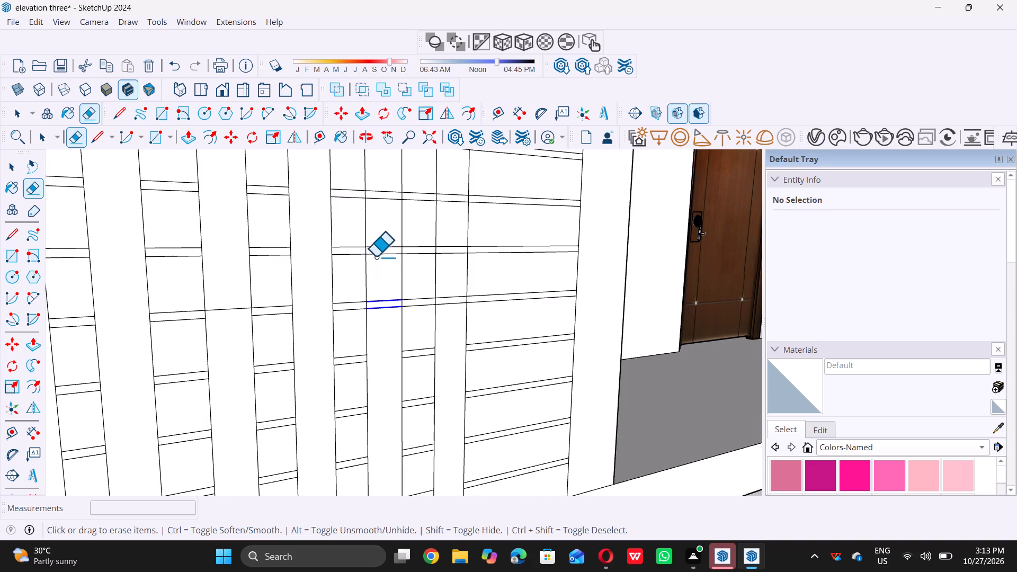
{"action": "left_click_drag", "start_coordinate": [376, 256], "coordinate": [385, 186]}
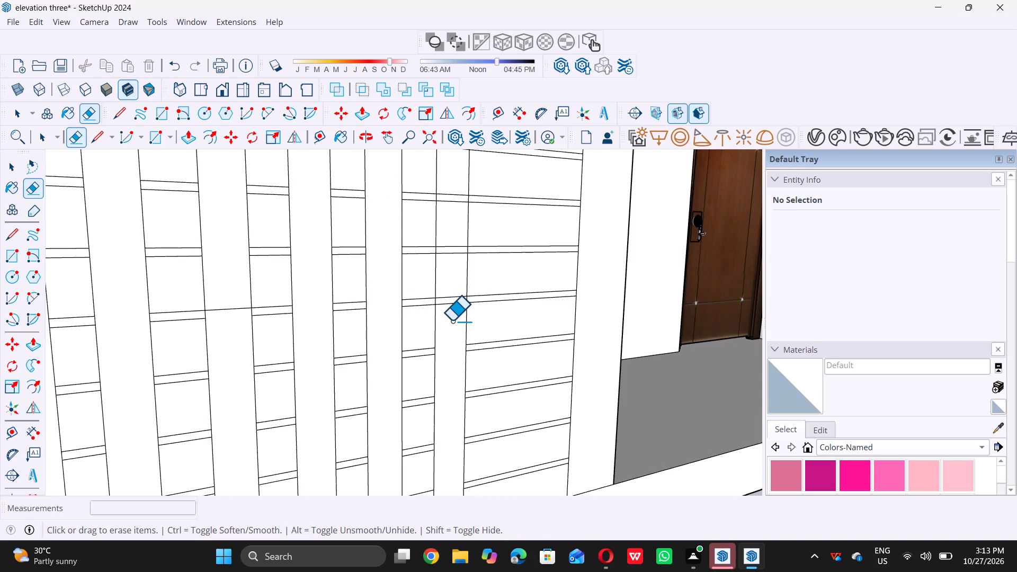
Erase the remaining middle and upper band line segments inside the sixth vertical strip, up to its top.
{"action": "left_click", "coordinate": [450, 320]}
{"action": "left_click_drag", "start_coordinate": [450, 296], "coordinate": [458, 190]}
{"action": "left_click", "coordinate": [458, 190]}
{"action": "scroll", "coordinate": [392, 359], "scroll_direction": "down", "scroll_amount": 3}
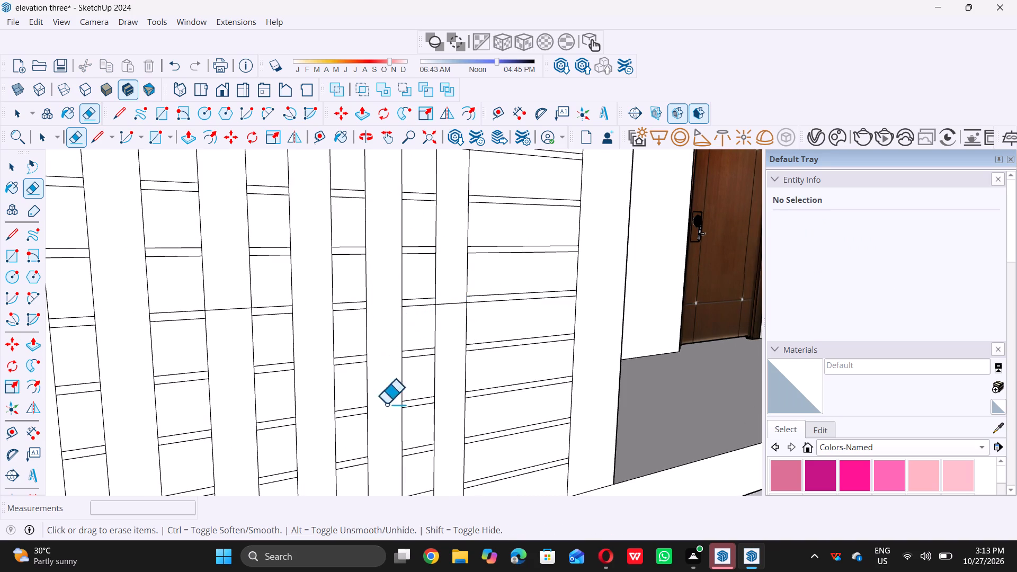
{"action": "scroll", "coordinate": [386, 404], "scroll_direction": "down", "scroll_amount": 3}
{"action": "scroll", "coordinate": [394, 447], "scroll_direction": "down", "scroll_amount": 4}
{"action": "scroll", "coordinate": [413, 336], "scroll_direction": "up", "scroll_amount": 3}
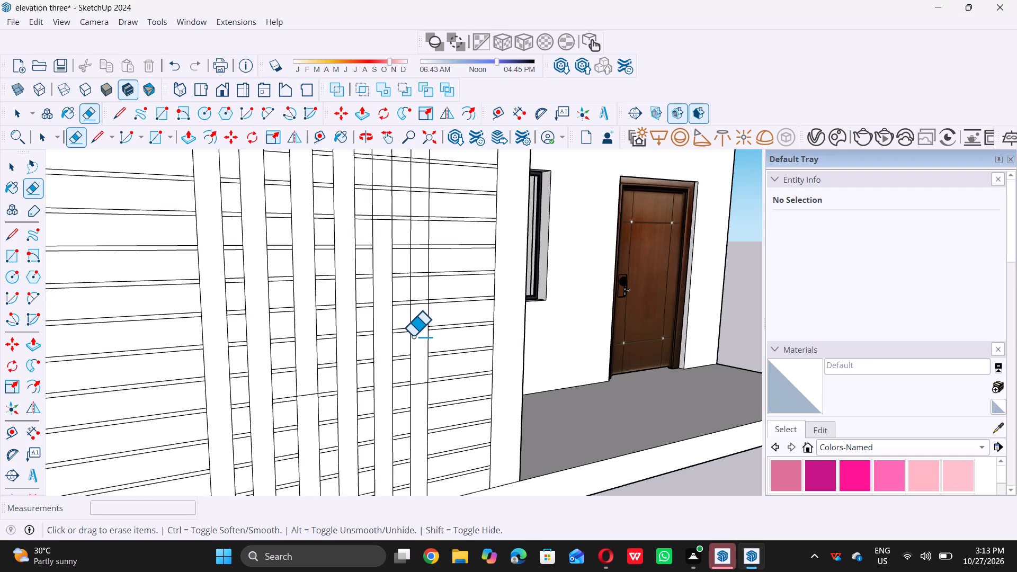
{"action": "scroll", "coordinate": [413, 336], "scroll_direction": "up", "scroll_amount": 4}
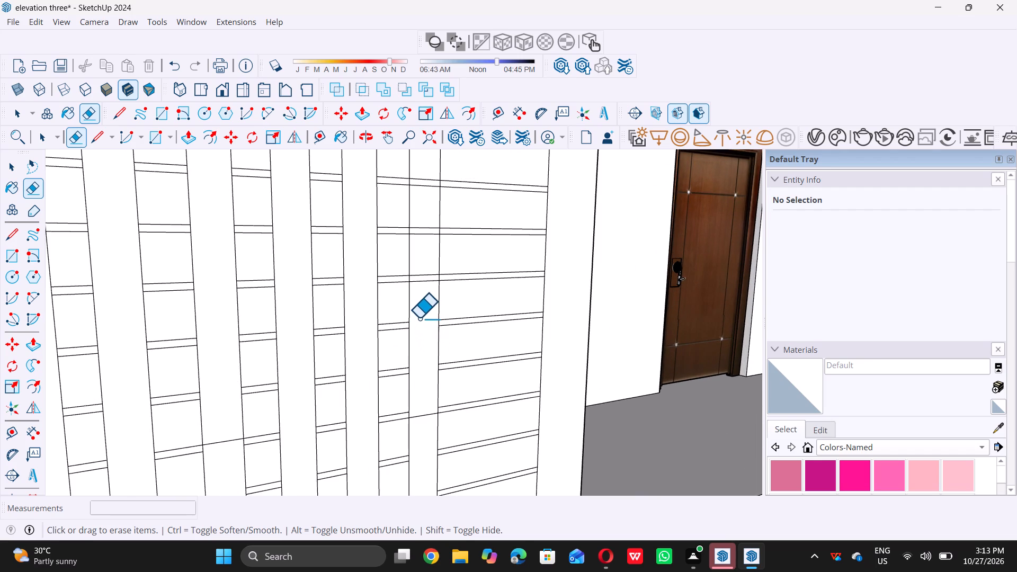
{"action": "left_click_drag", "start_coordinate": [423, 310], "coordinate": [426, 146]}
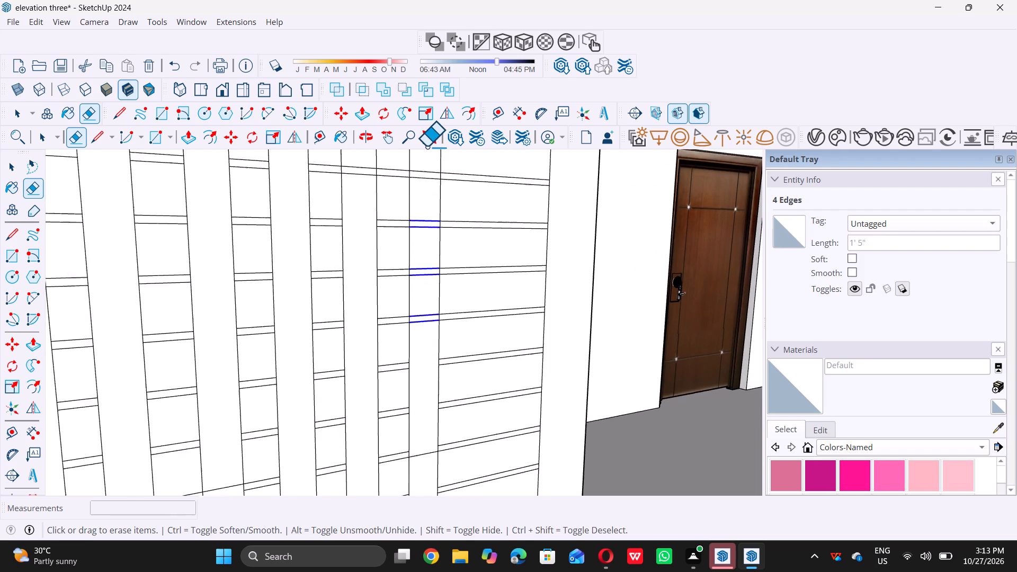
{"action": "left_click_drag", "start_coordinate": [426, 146], "coordinate": [426, 148]}
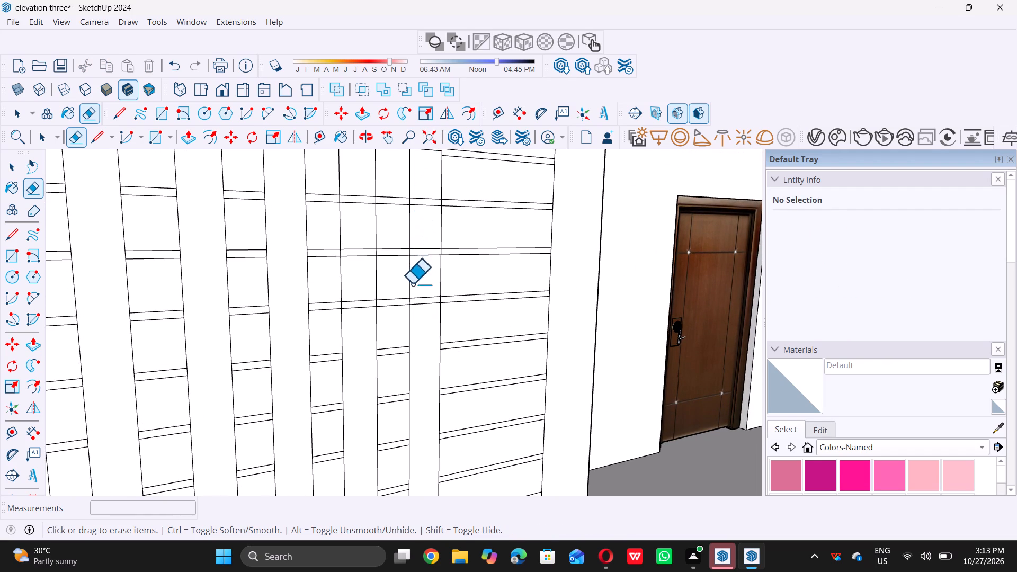
{"action": "left_click_drag", "start_coordinate": [421, 323], "coordinate": [425, 191]}
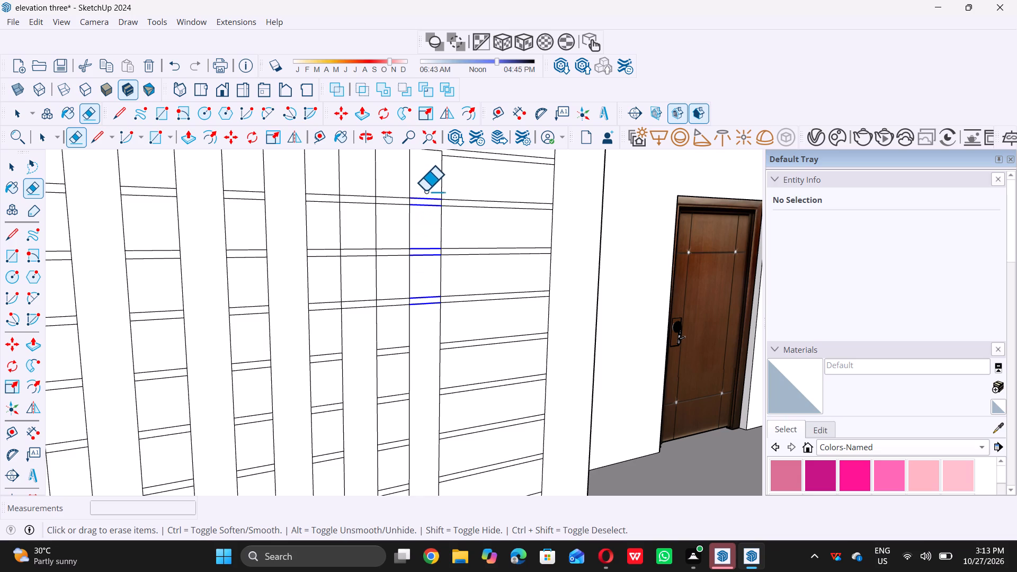
{"action": "left_click_drag", "start_coordinate": [425, 191], "coordinate": [422, 191]}
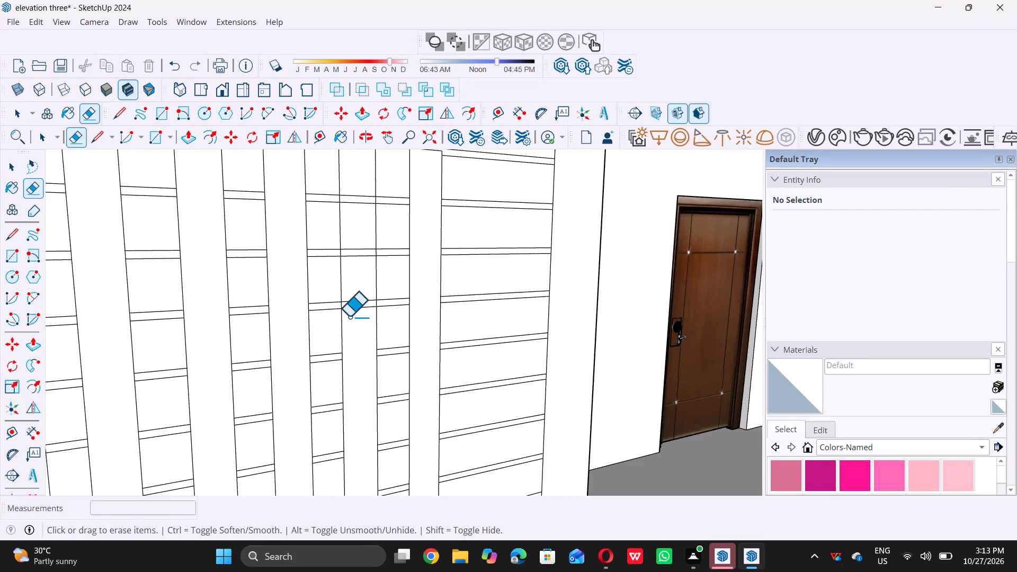
Erase the line segments of the remaining upper bands inside the fifth vertical strip.
{"action": "left_click_drag", "start_coordinate": [359, 323], "coordinate": [359, 193]}
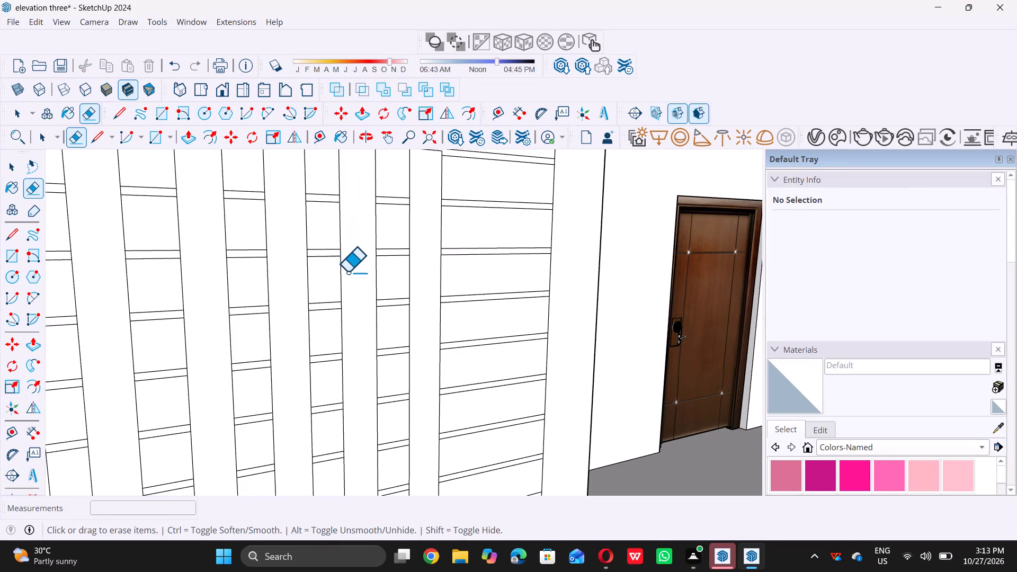
{"action": "scroll", "coordinate": [350, 310], "scroll_direction": "down", "scroll_amount": 14}
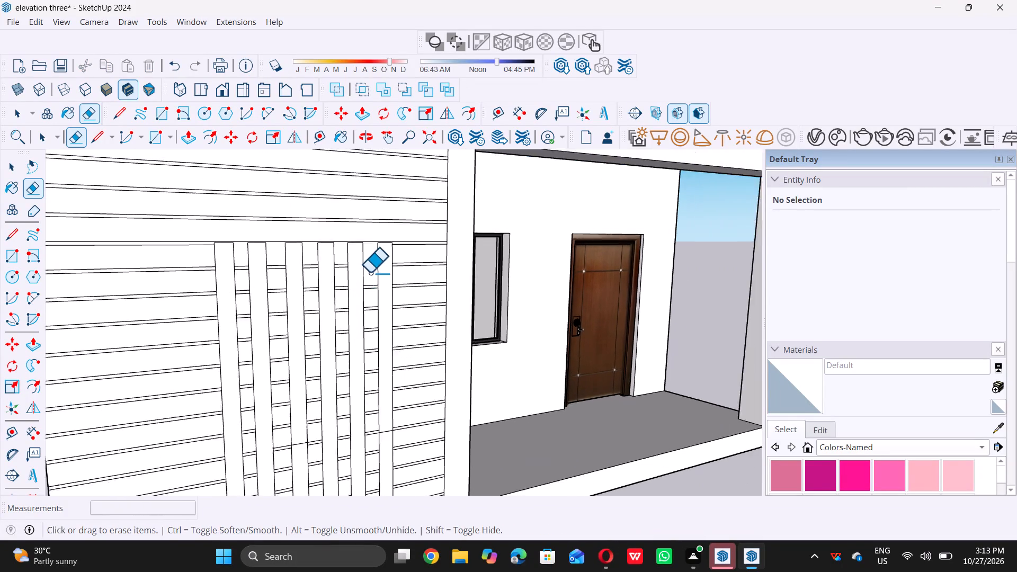
{"action": "scroll", "coordinate": [370, 272], "scroll_direction": "down", "scroll_amount": 9}
{"action": "key", "text": "space"}
{"action": "scroll", "coordinate": [352, 361], "scroll_direction": "up", "scroll_amount": 3}
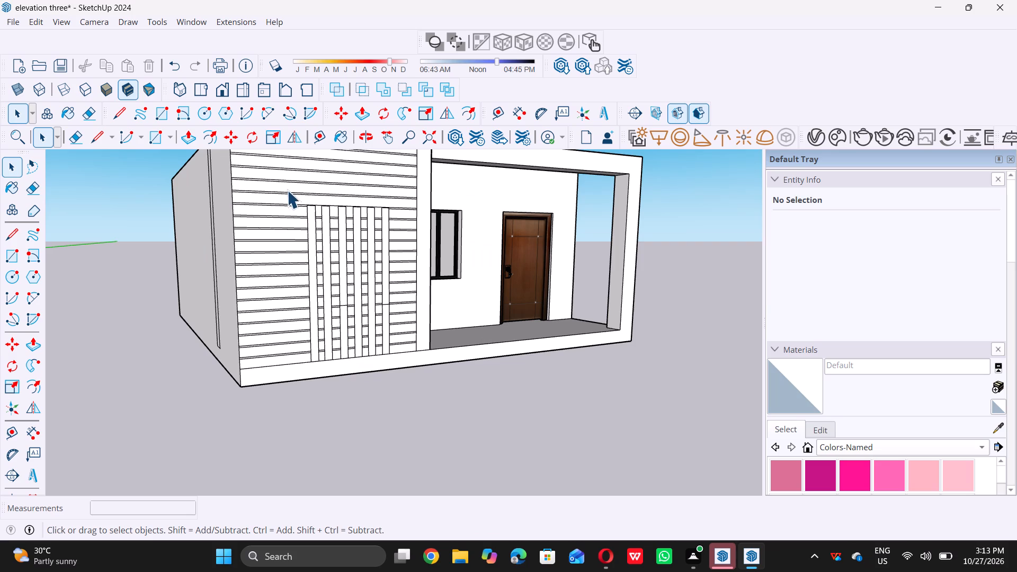
Push the topmost wide panel of the box's banded front face inward by 0.5".
{"action": "scroll", "coordinate": [233, 240], "scroll_direction": "up", "scroll_amount": 6}
{"action": "scroll", "coordinate": [227, 263], "scroll_direction": "down", "scroll_amount": 6}
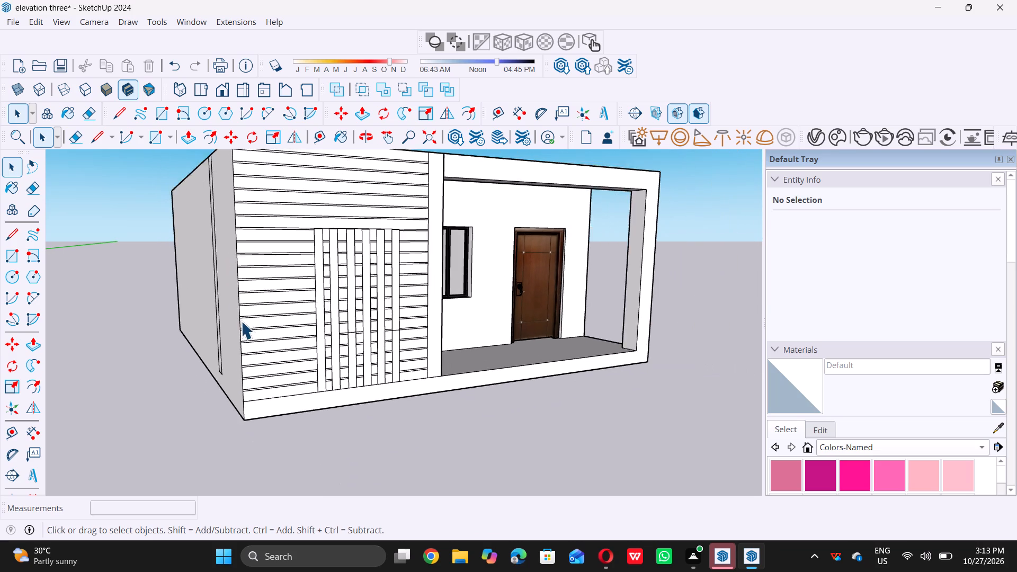
{"action": "scroll", "coordinate": [241, 321], "scroll_direction": "down", "scroll_amount": 4}
{"action": "middle_click_drag", "start_coordinate": [235, 297], "coordinate": [306, 350]}
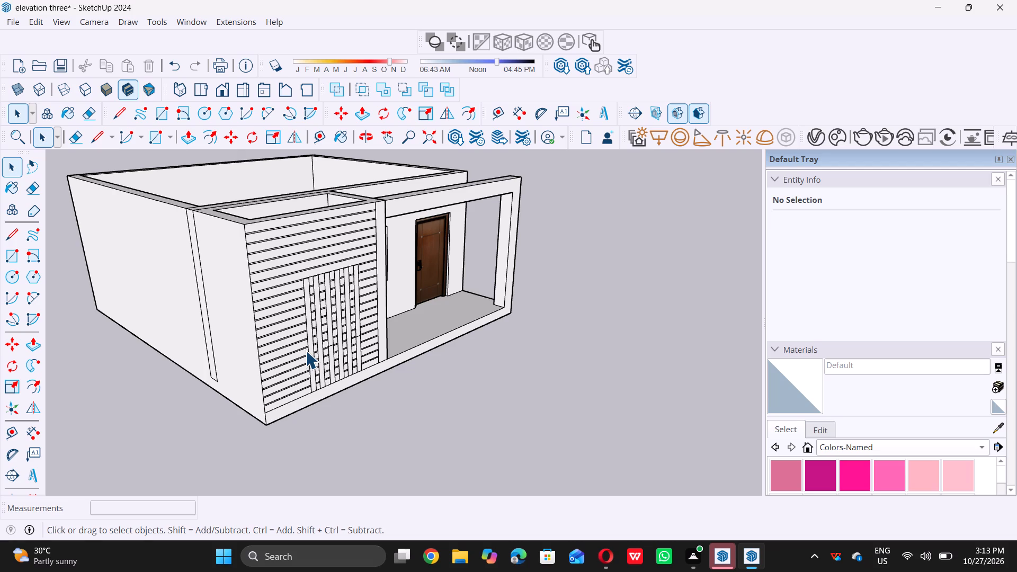
{"action": "scroll", "coordinate": [280, 294], "scroll_direction": "up", "scroll_amount": 7}
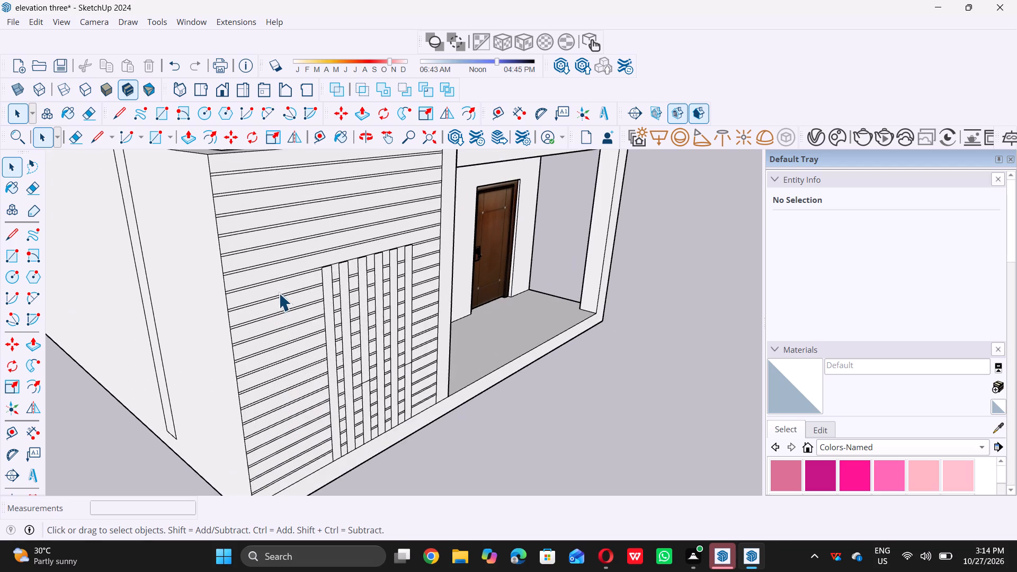
{"action": "scroll", "coordinate": [275, 305], "scroll_direction": "down", "scroll_amount": 3}
{"action": "scroll", "coordinate": [240, 196], "scroll_direction": "up", "scroll_amount": 7}
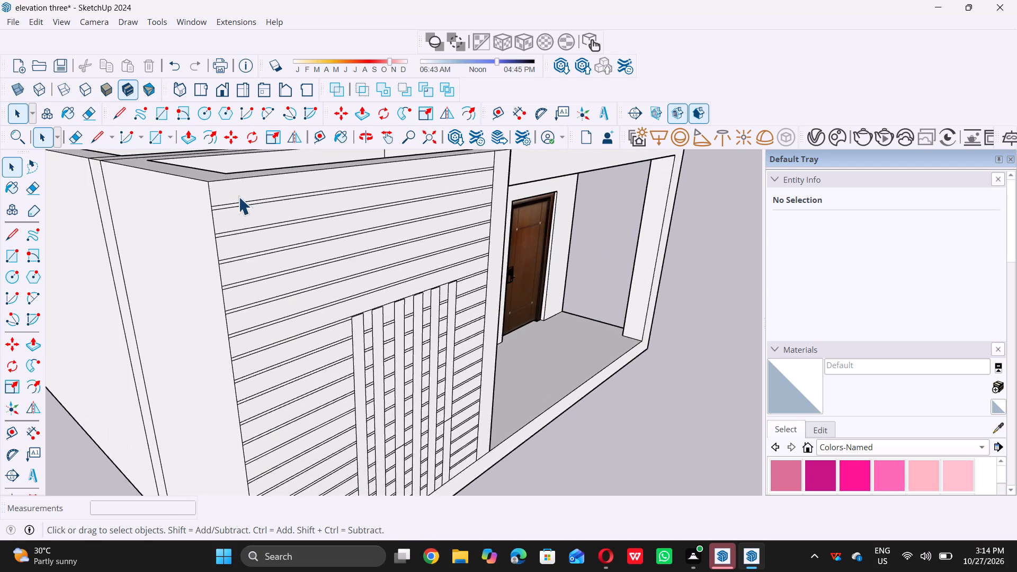
{"action": "scroll", "coordinate": [238, 196], "scroll_direction": "up", "scroll_amount": 12}
{"action": "left_click", "coordinate": [237, 196]}
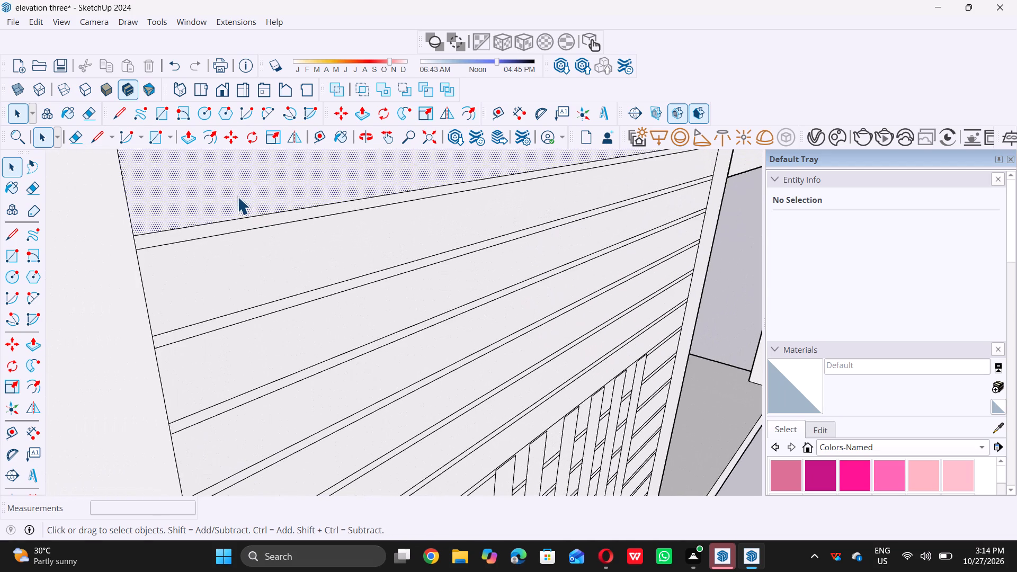
{"action": "key", "text": "p"}
{"action": "left_click", "coordinate": [237, 199]}
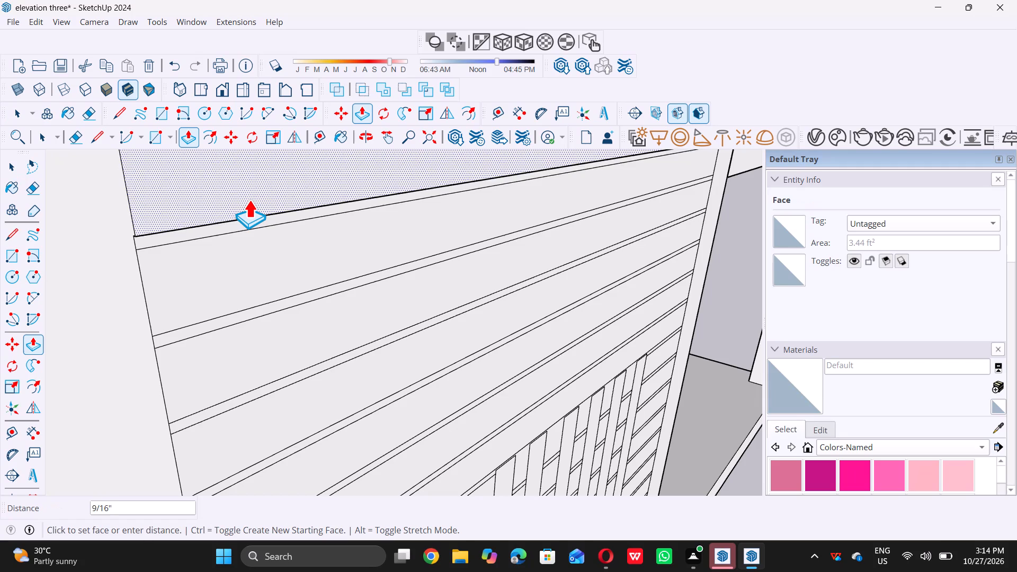
{"action": "type", "text": "0."}
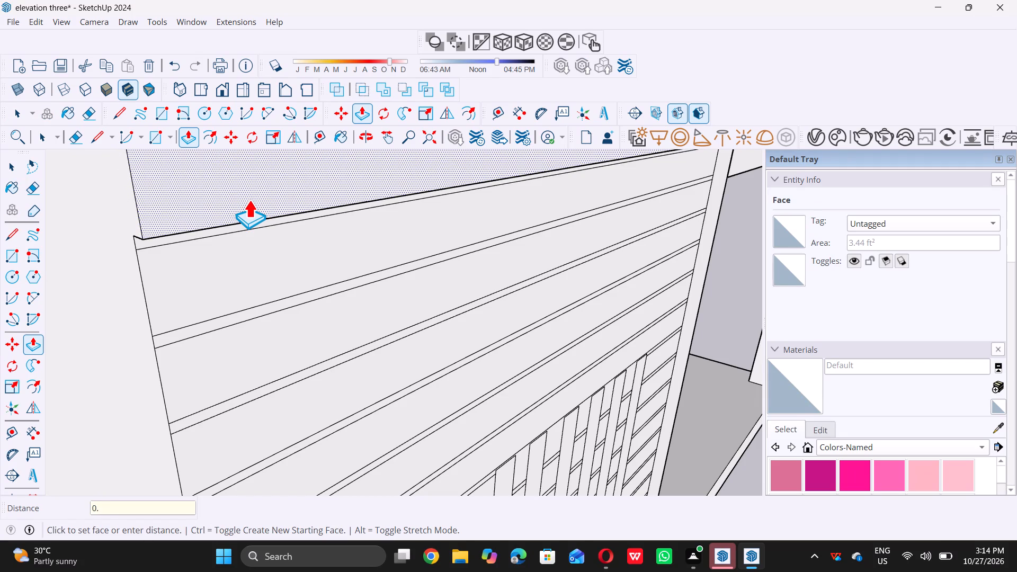
{"action": "key", "text": "5"}
{"action": "key", "text": "shift+quotedbl"}
{"action": "key", "text": "Return"}
{"action": "key", "text": "space"}
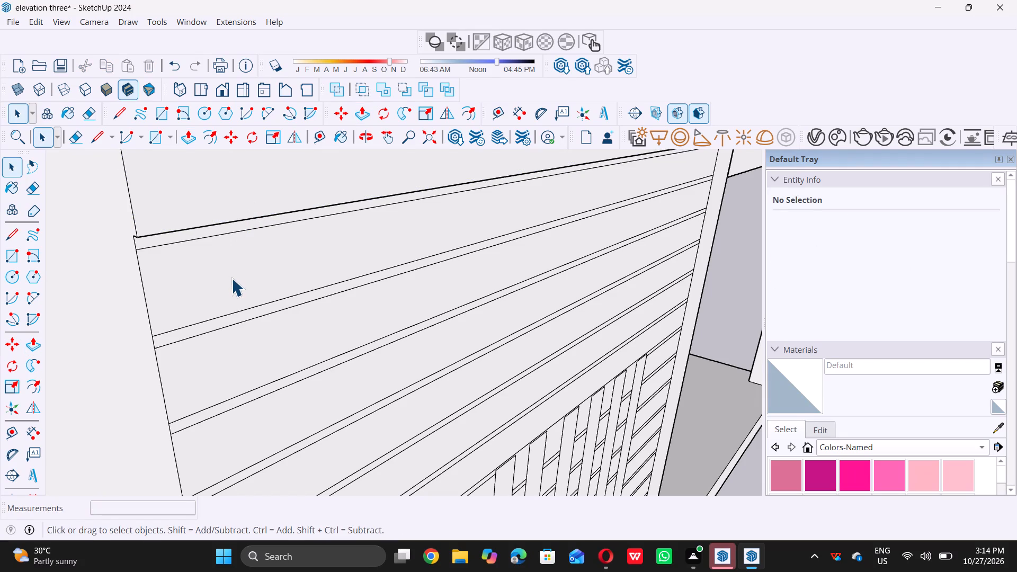
Push the second wide panel from the top inward, level with the recessed top panel.
{"action": "left_click", "coordinate": [231, 278]}
{"action": "key", "text": "p"}
{"action": "triple_click", "coordinate": [232, 278]}
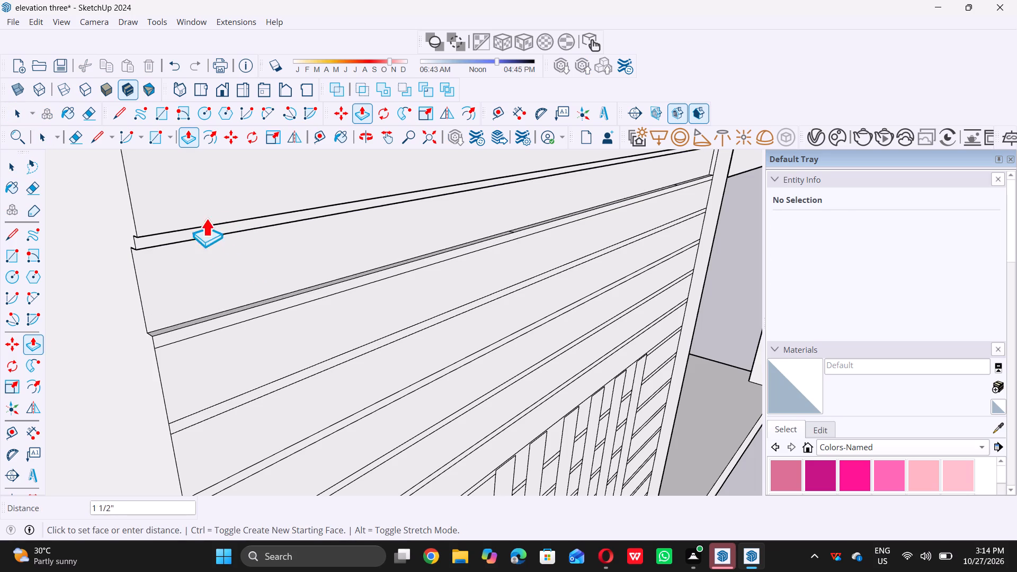
{"action": "scroll", "coordinate": [278, 281], "scroll_direction": "down", "scroll_amount": 4}
{"action": "middle_click_drag", "start_coordinate": [295, 284], "coordinate": [420, 276]}
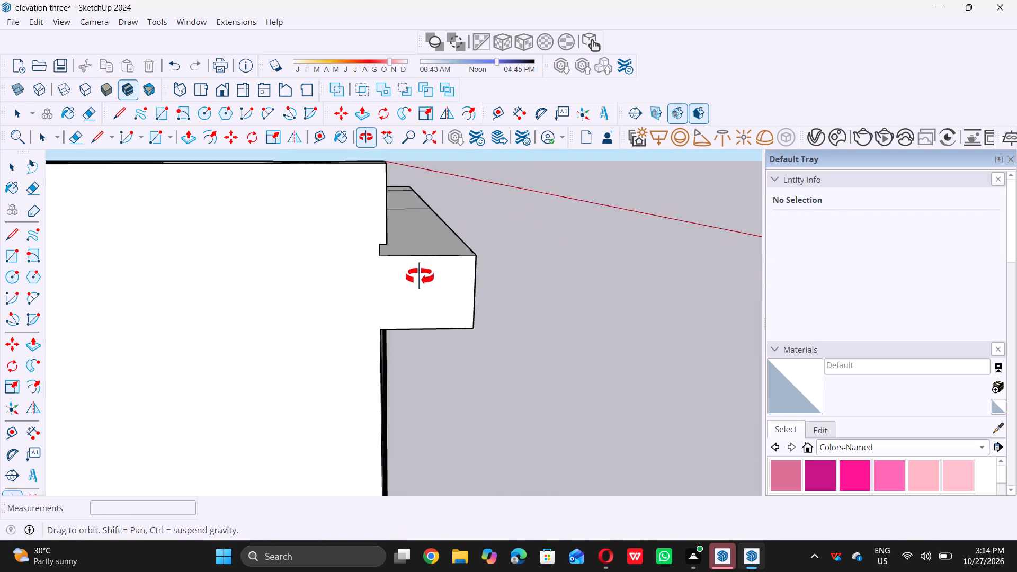
{"action": "middle_click_drag", "start_coordinate": [420, 276], "coordinate": [372, 280]}
{"action": "scroll", "coordinate": [372, 274], "scroll_direction": "down", "scroll_amount": 10}
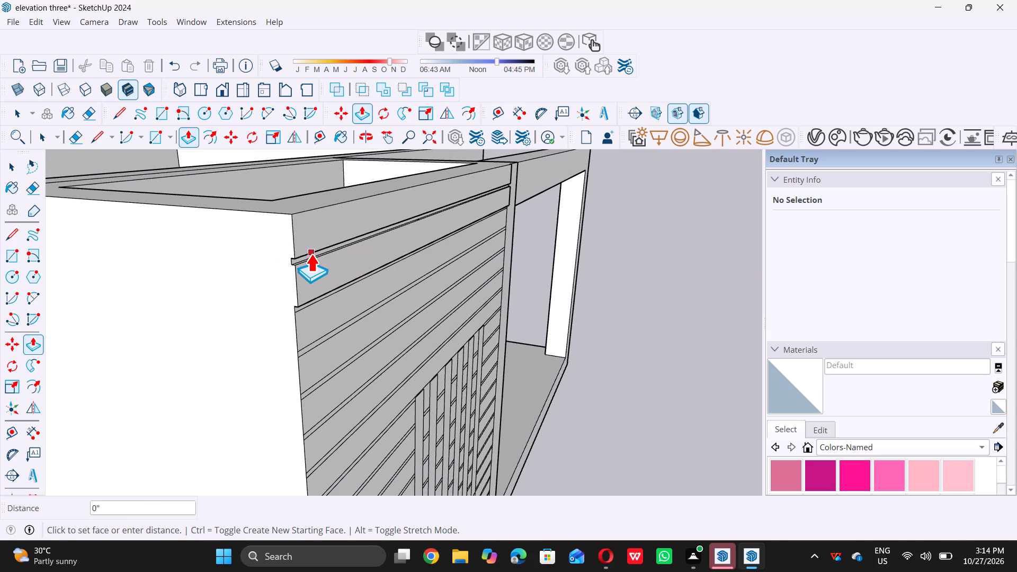
{"action": "left_click", "coordinate": [309, 253]}
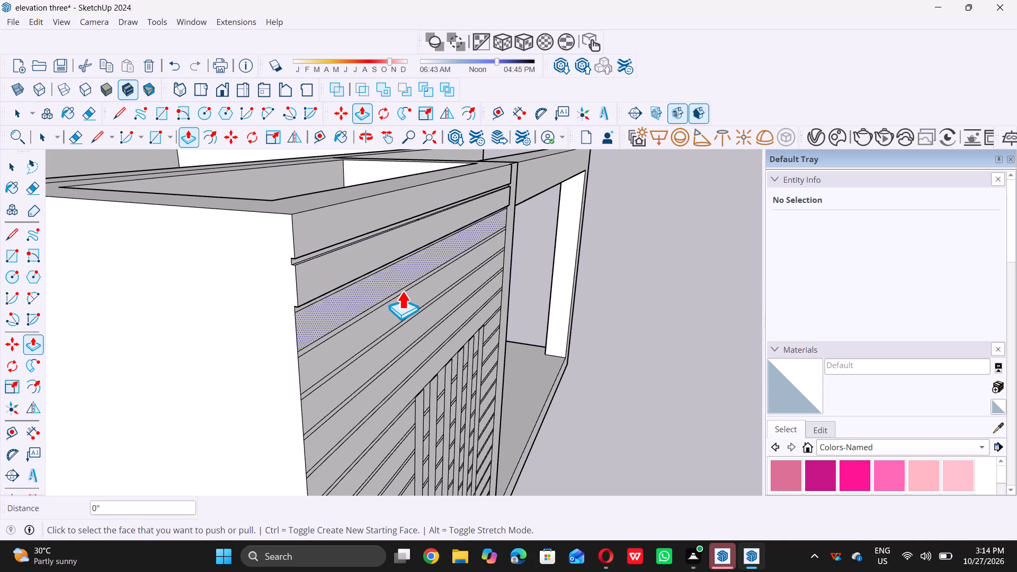
{"action": "key", "text": "space"}
Examine the stepped profile of the two recessed panels along the box's front corner.
{"action": "scroll", "coordinate": [365, 285], "scroll_direction": "down", "scroll_amount": 7}
{"action": "middle_click_drag", "start_coordinate": [344, 263], "coordinate": [341, 259]}
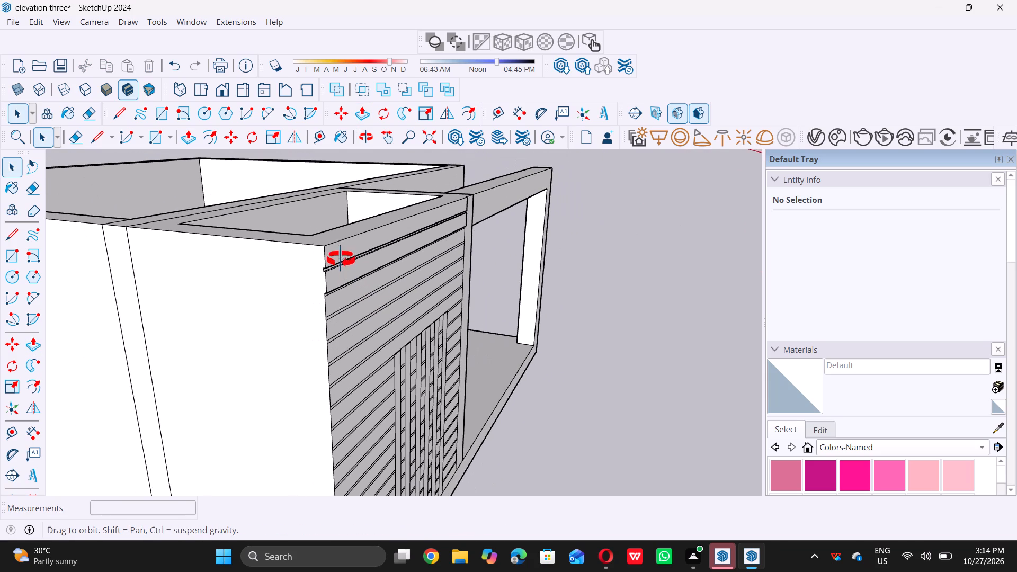
{"action": "middle_click_drag", "start_coordinate": [341, 259], "coordinate": [339, 251]}
{"action": "scroll", "coordinate": [337, 254], "scroll_direction": "up", "scroll_amount": 18}
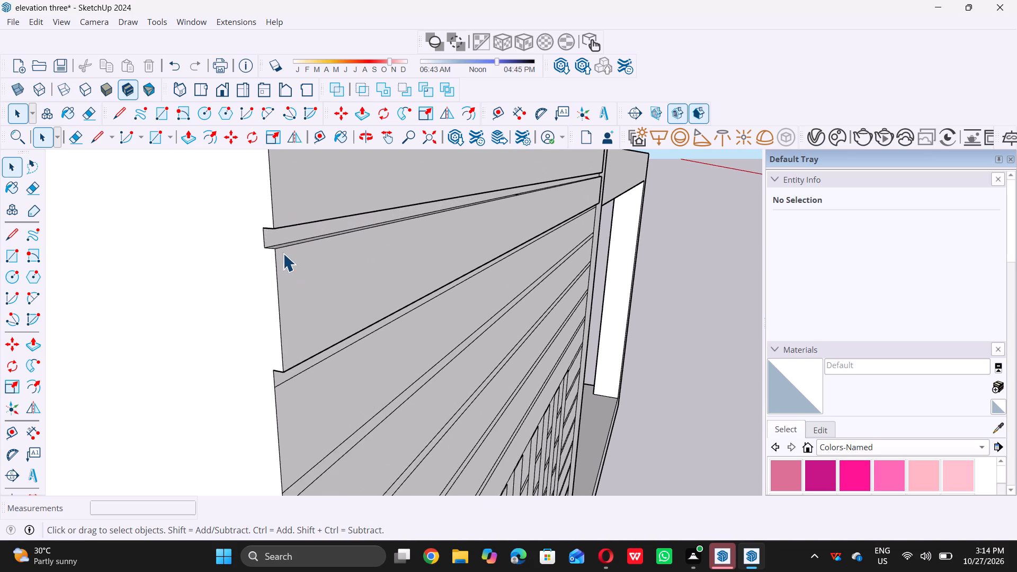
{"action": "scroll", "coordinate": [280, 251], "scroll_direction": "up", "scroll_amount": 1}
{"action": "middle_click_drag", "start_coordinate": [279, 249], "coordinate": [424, 245]}
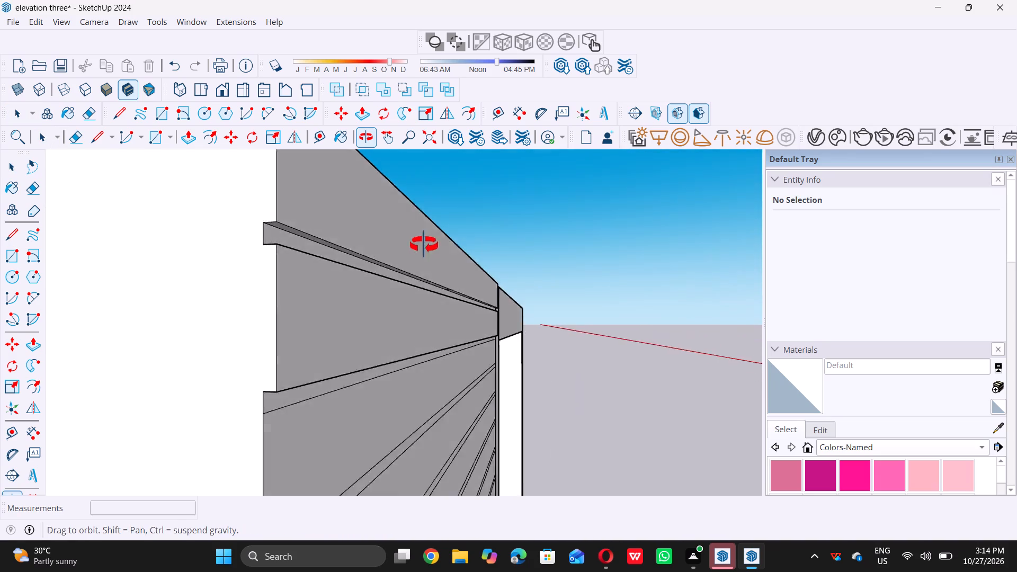
{"action": "middle_click_drag", "start_coordinate": [424, 245], "coordinate": [317, 254]}
{"action": "scroll", "coordinate": [316, 254], "scroll_direction": "down", "scroll_amount": 10}
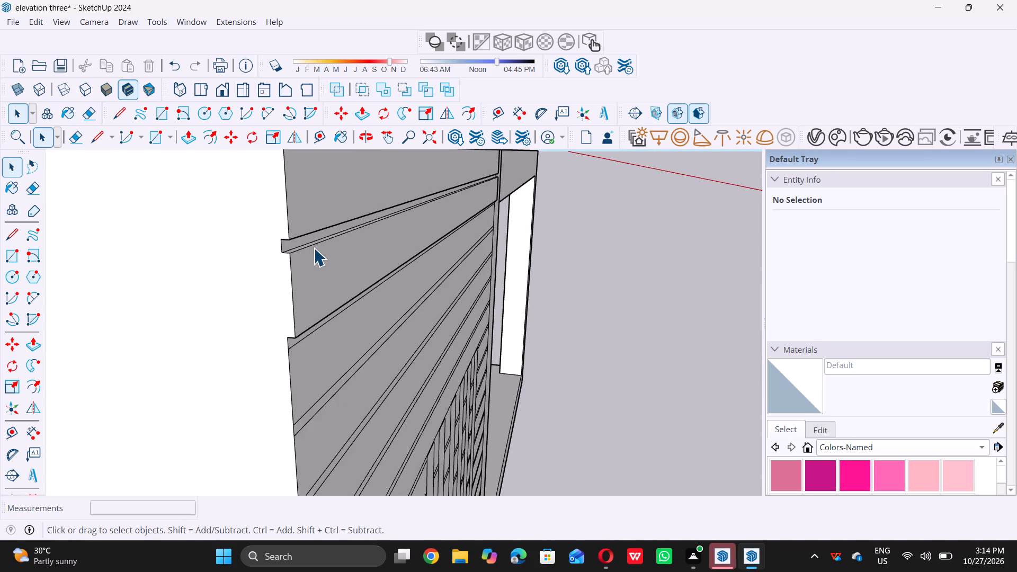
{"action": "scroll", "coordinate": [309, 241], "scroll_direction": "down", "scroll_amount": 10}
{"action": "middle_click_drag", "start_coordinate": [308, 271], "coordinate": [281, 266]}
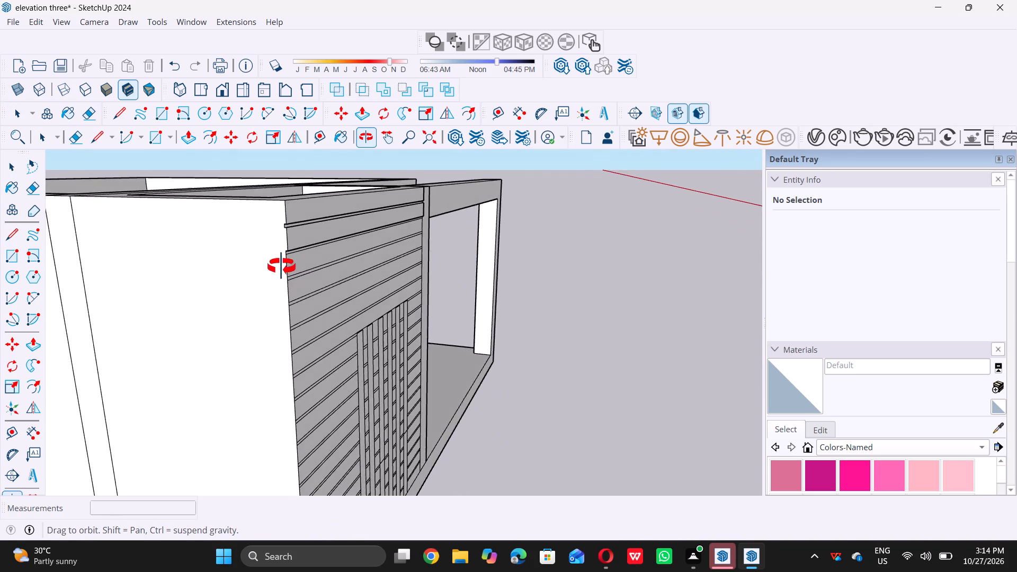
{"action": "middle_click_drag", "start_coordinate": [281, 266], "coordinate": [280, 266]}
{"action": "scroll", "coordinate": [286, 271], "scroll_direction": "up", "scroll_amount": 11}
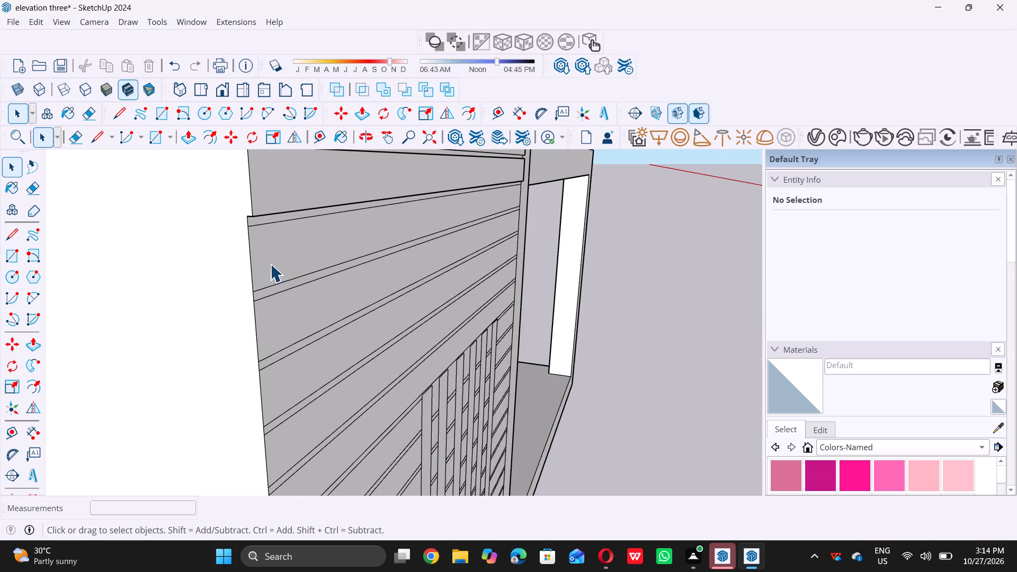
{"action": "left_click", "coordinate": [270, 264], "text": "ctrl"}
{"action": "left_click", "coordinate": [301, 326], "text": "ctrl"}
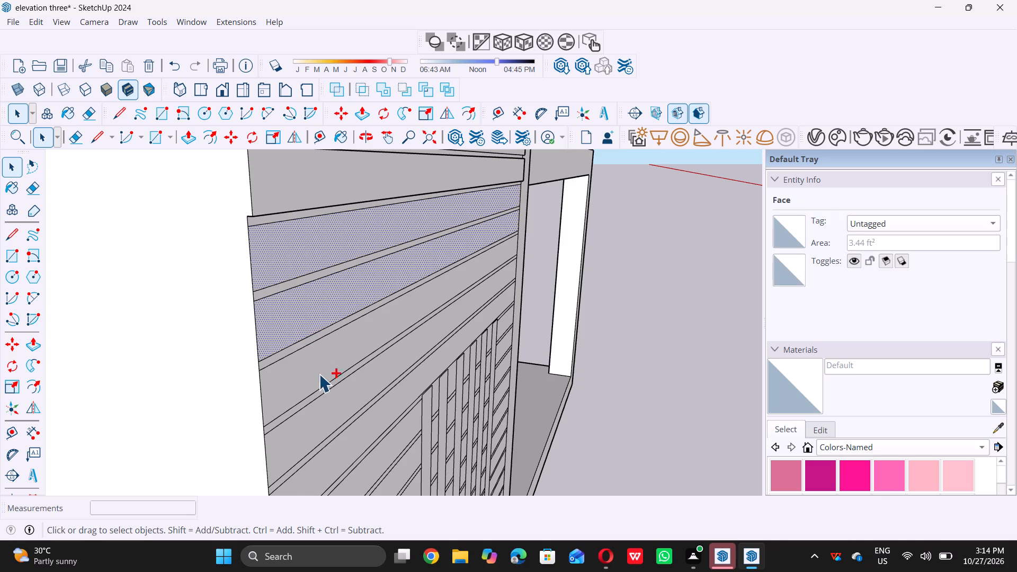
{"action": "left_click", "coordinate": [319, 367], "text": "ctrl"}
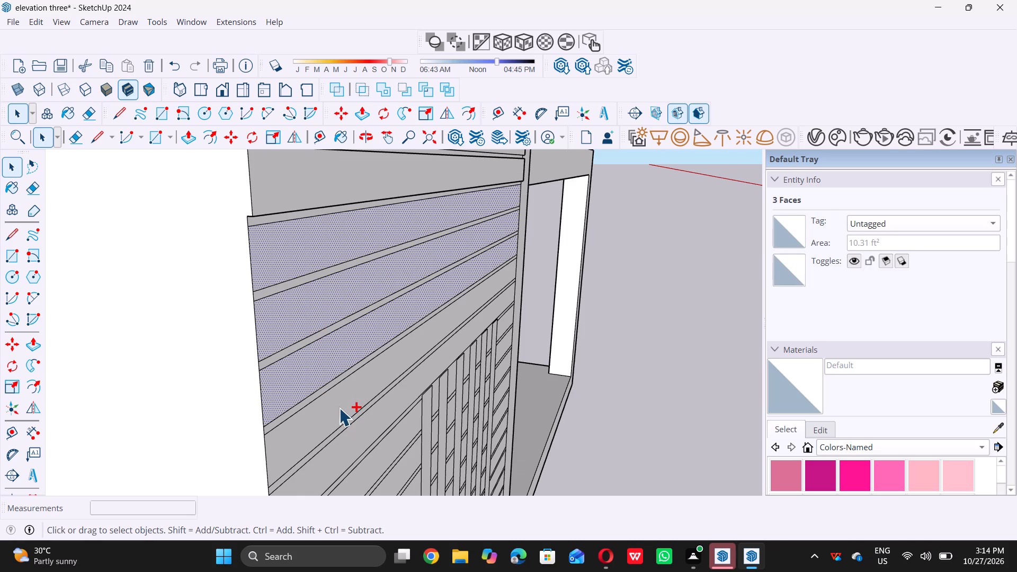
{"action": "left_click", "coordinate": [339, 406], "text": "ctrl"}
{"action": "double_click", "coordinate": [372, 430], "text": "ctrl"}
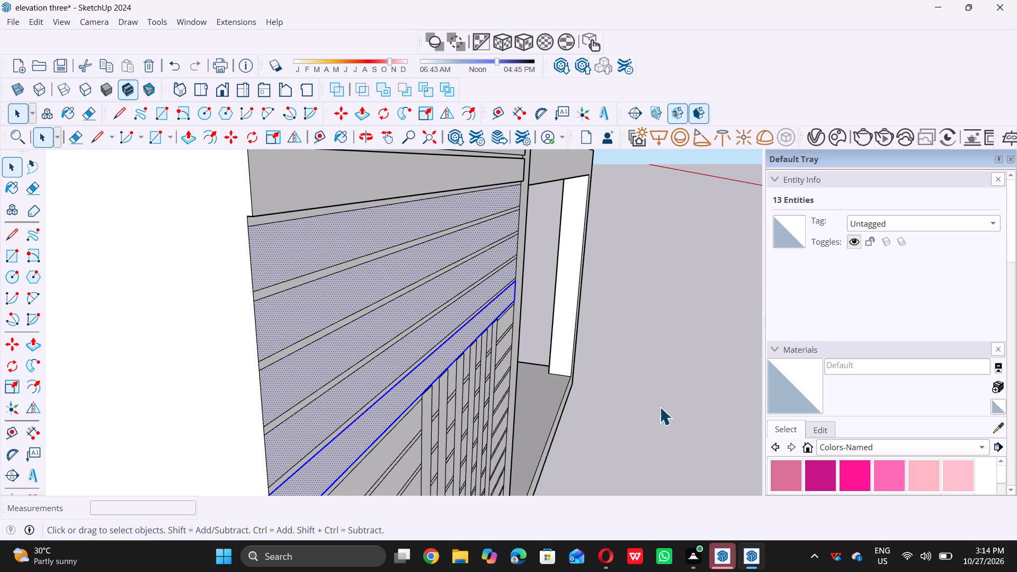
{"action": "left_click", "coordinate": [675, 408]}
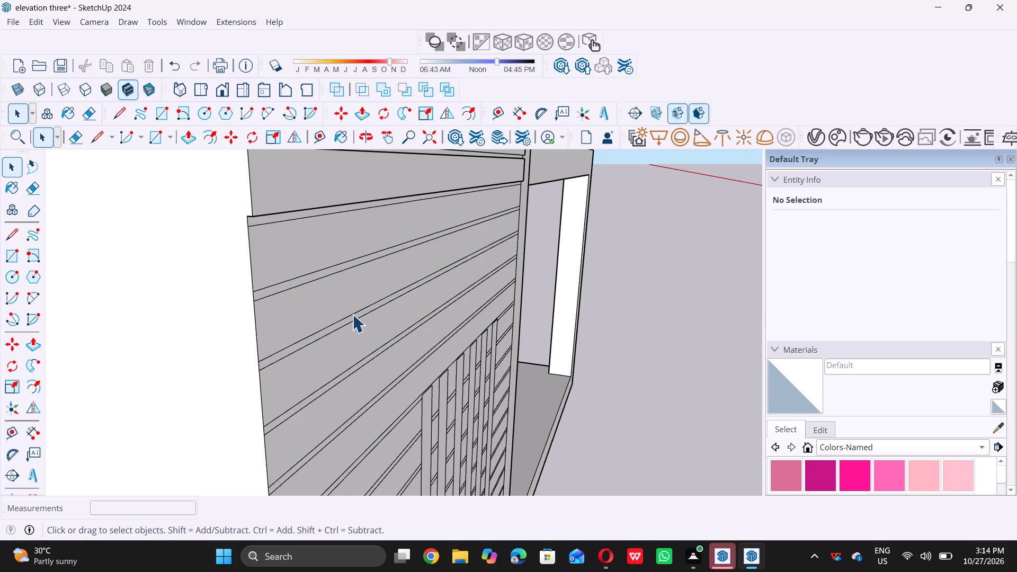
Push the third and fourth wide panels from the top inward by 1/2" each with Push/Pull.
{"action": "key", "text": "p"}
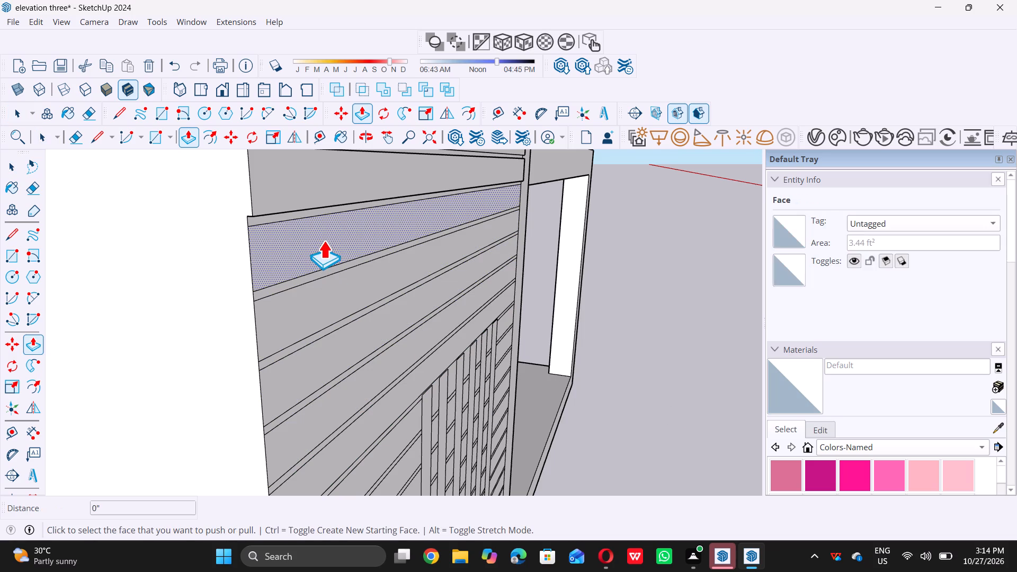
{"action": "left_click", "coordinate": [323, 239]}
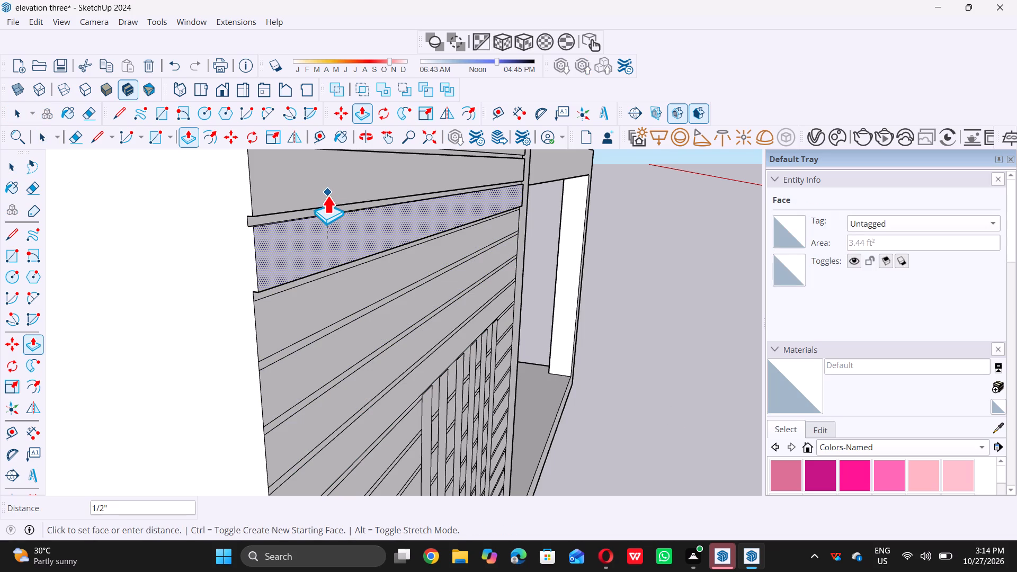
{"action": "left_click", "coordinate": [323, 205]}
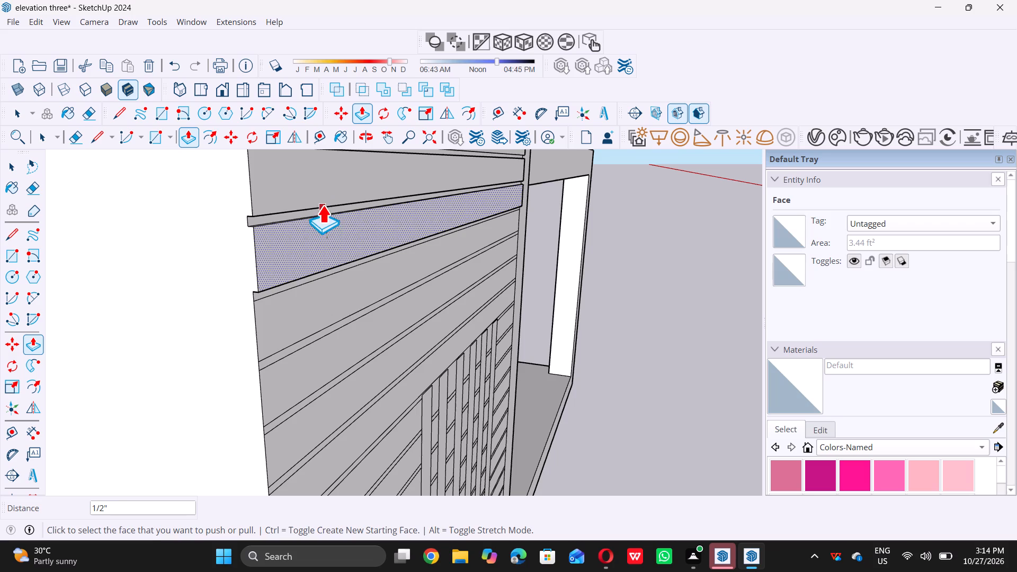
{"action": "left_click", "coordinate": [346, 287]}
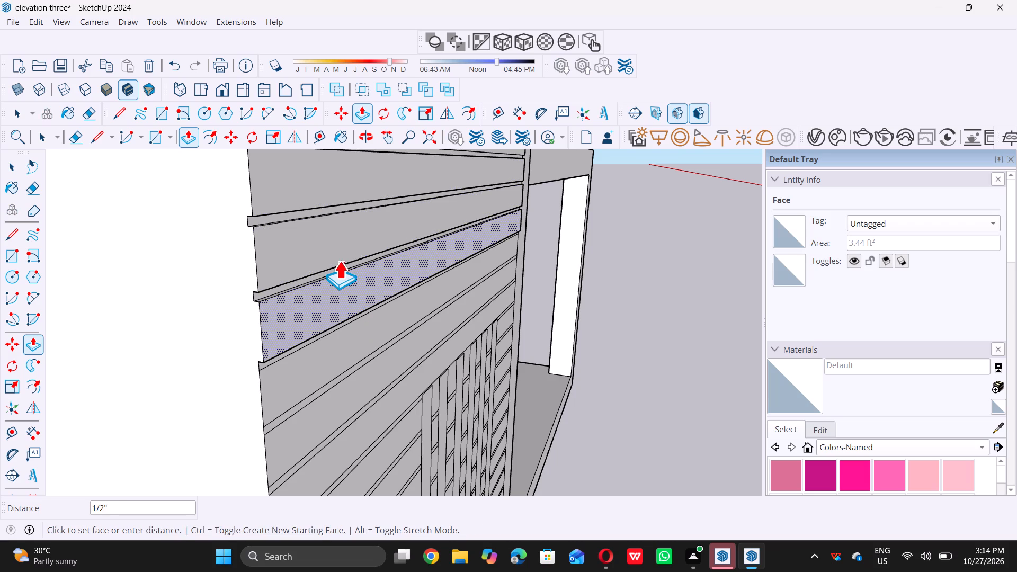
{"action": "left_click", "coordinate": [337, 265]}
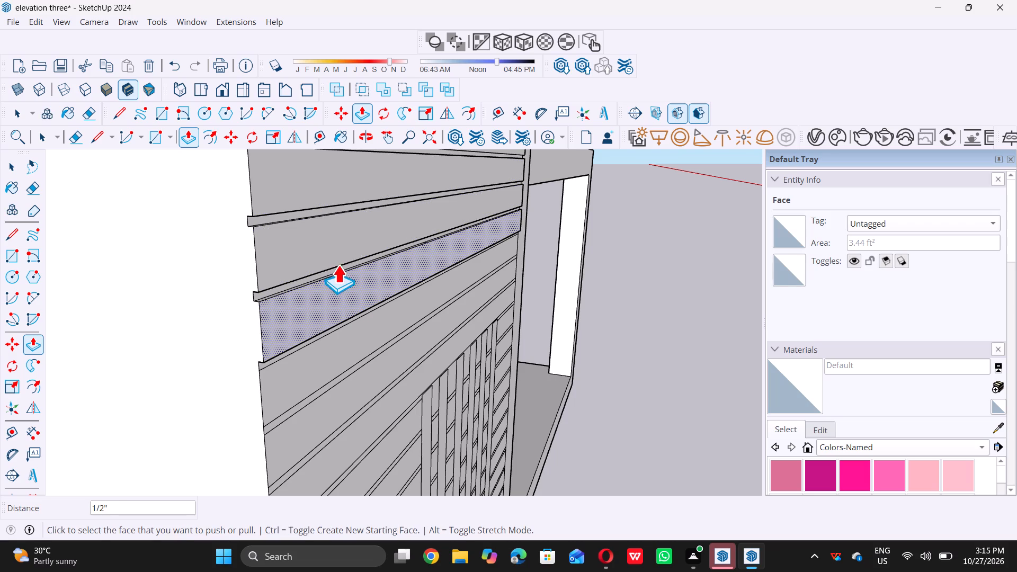
Push the fifth wide panel from the top inward by 1/8" and a further 3/8" to match the panels above.
{"action": "left_click", "coordinate": [351, 346]}
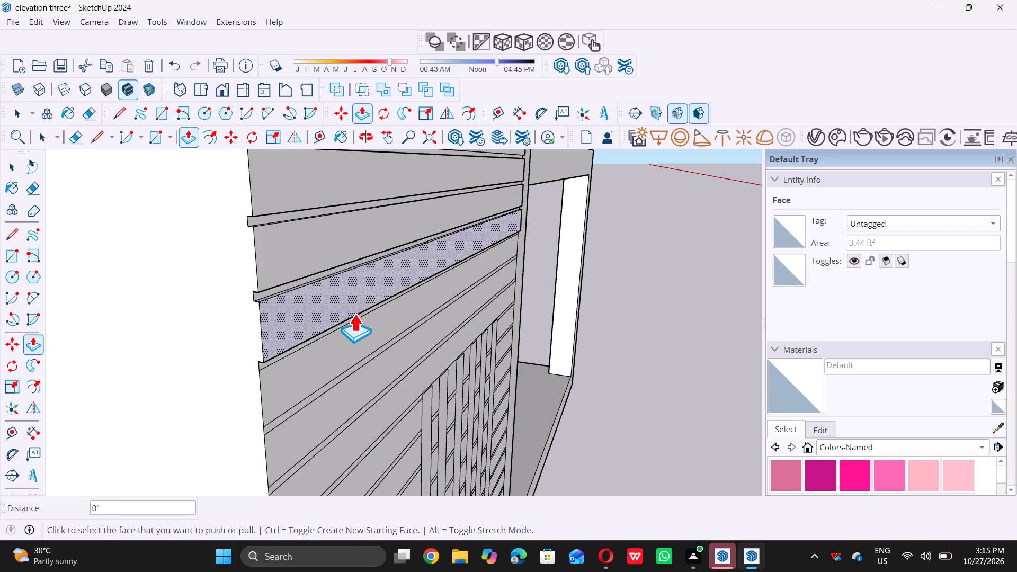
{"action": "scroll", "coordinate": [326, 329], "scroll_direction": "up", "scroll_amount": 4}
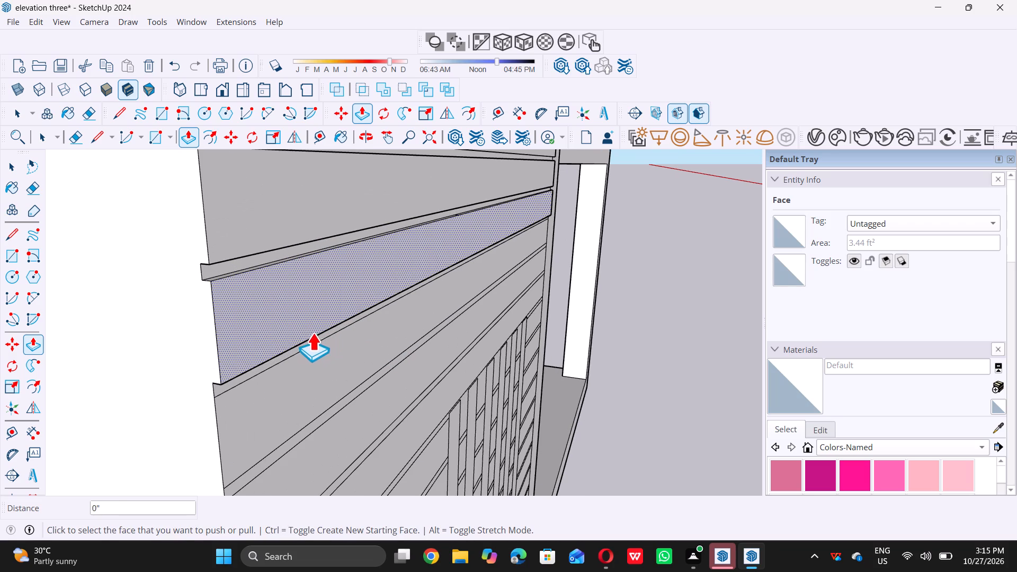
{"action": "left_click", "coordinate": [309, 392]}
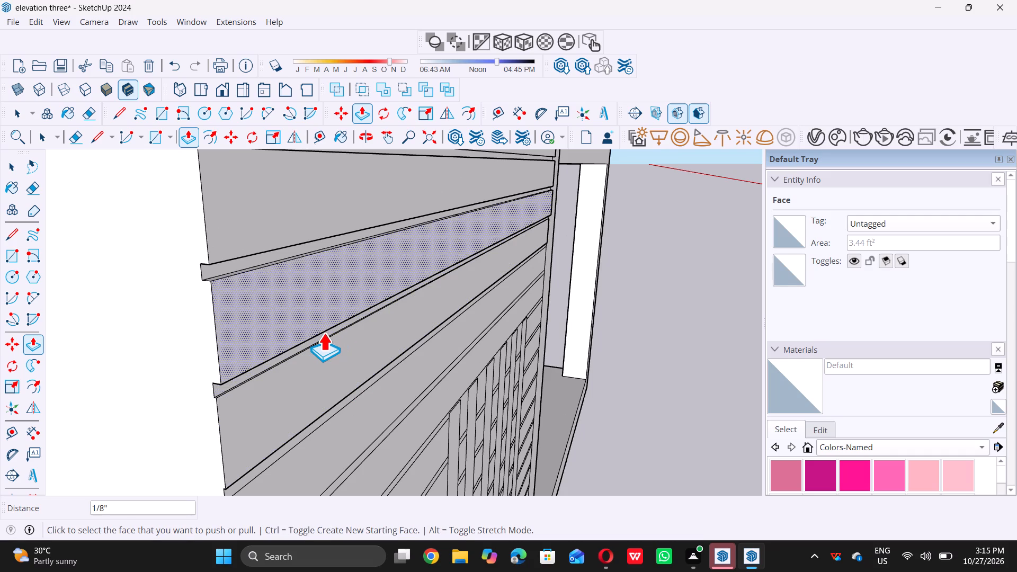
{"action": "scroll", "coordinate": [323, 333], "scroll_direction": "down", "scroll_amount": 3}
{"action": "left_click", "coordinate": [308, 367]}
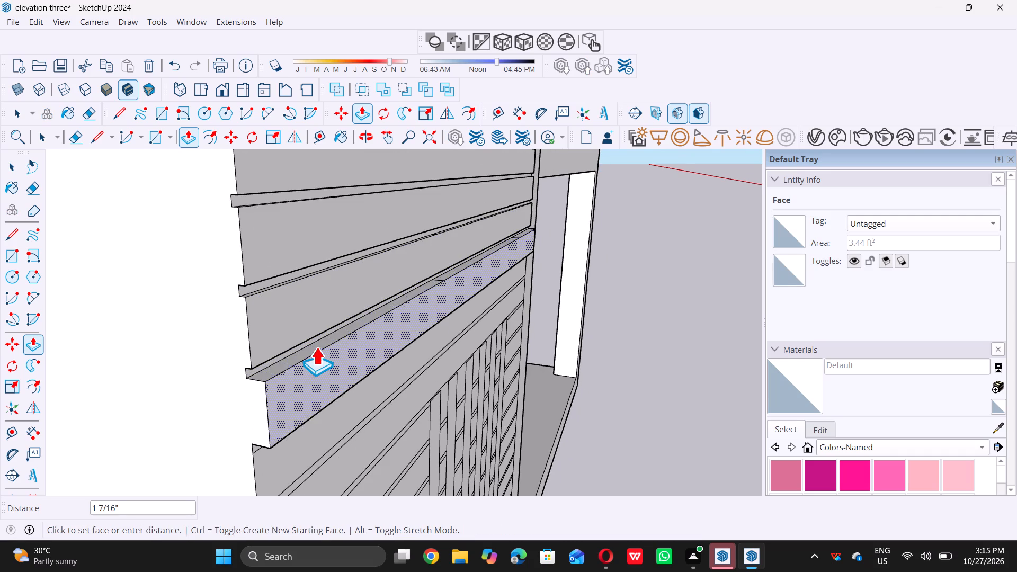
{"action": "scroll", "coordinate": [314, 339], "scroll_direction": "up", "scroll_amount": 4}
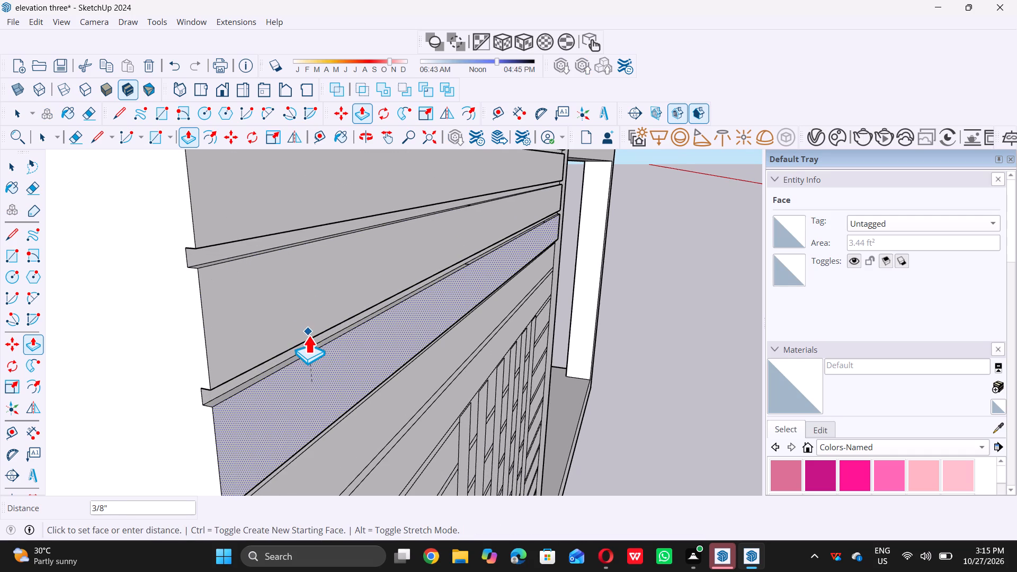
{"action": "left_click", "coordinate": [308, 337]}
{"action": "scroll", "coordinate": [288, 322], "scroll_direction": "down", "scroll_amount": 11}
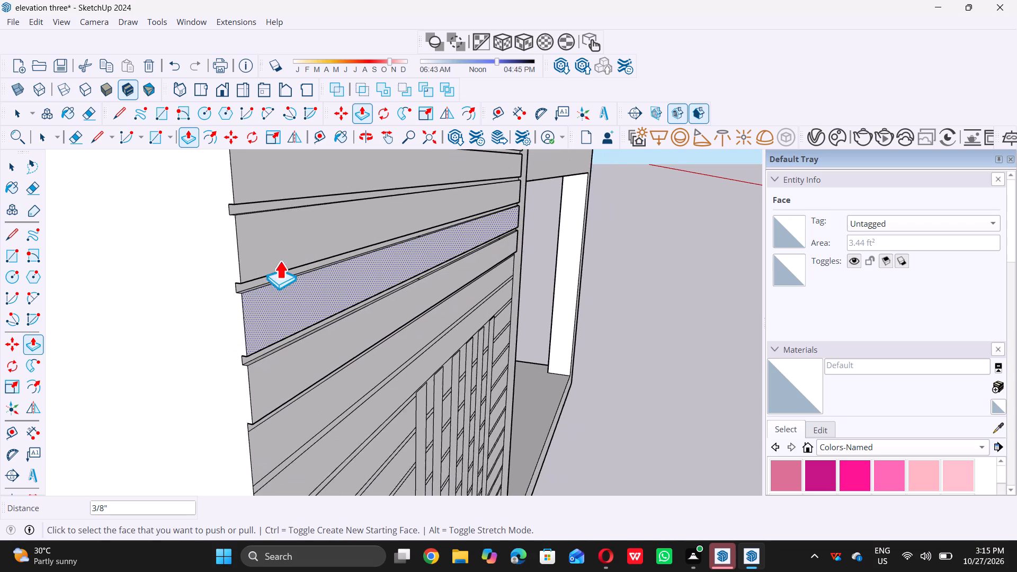
Push the two remaining full-width panels above the vertical strips inward by 1/2" each with Push/Pull.
{"action": "scroll", "coordinate": [293, 397], "scroll_direction": "up", "scroll_amount": 10}
{"action": "left_click", "coordinate": [288, 400]}
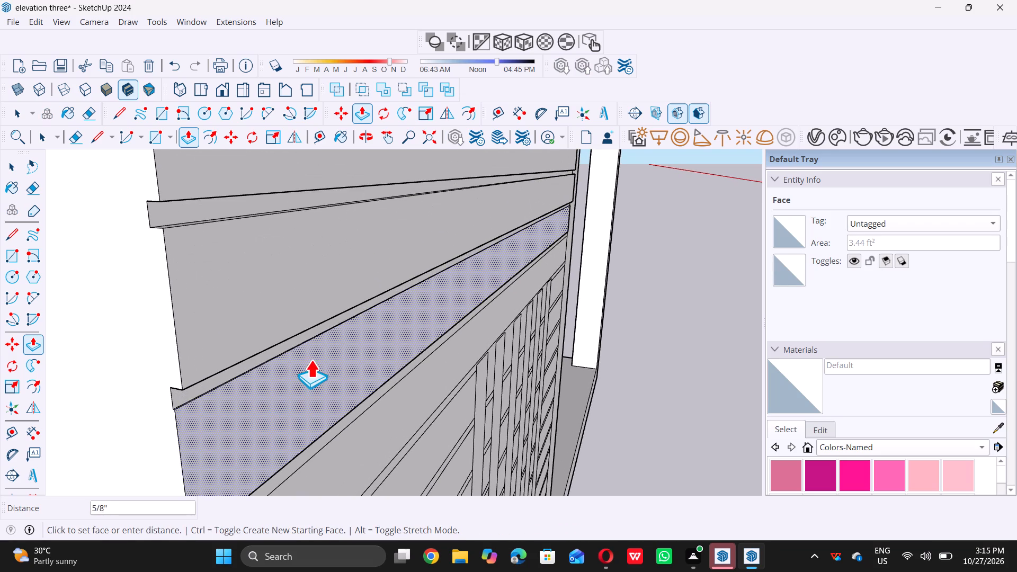
{"action": "left_click", "coordinate": [305, 325]}
{"action": "scroll", "coordinate": [305, 322], "scroll_direction": "down", "scroll_amount": 3}
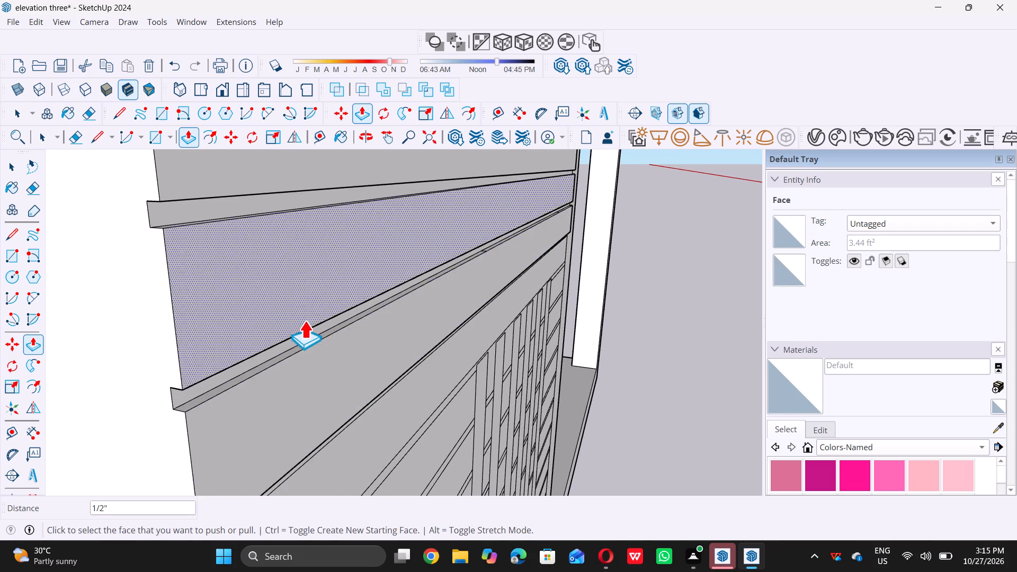
{"action": "scroll", "coordinate": [305, 320], "scroll_direction": "down", "scroll_amount": 19}
{"action": "scroll", "coordinate": [304, 284], "scroll_direction": "down", "scroll_amount": 10}
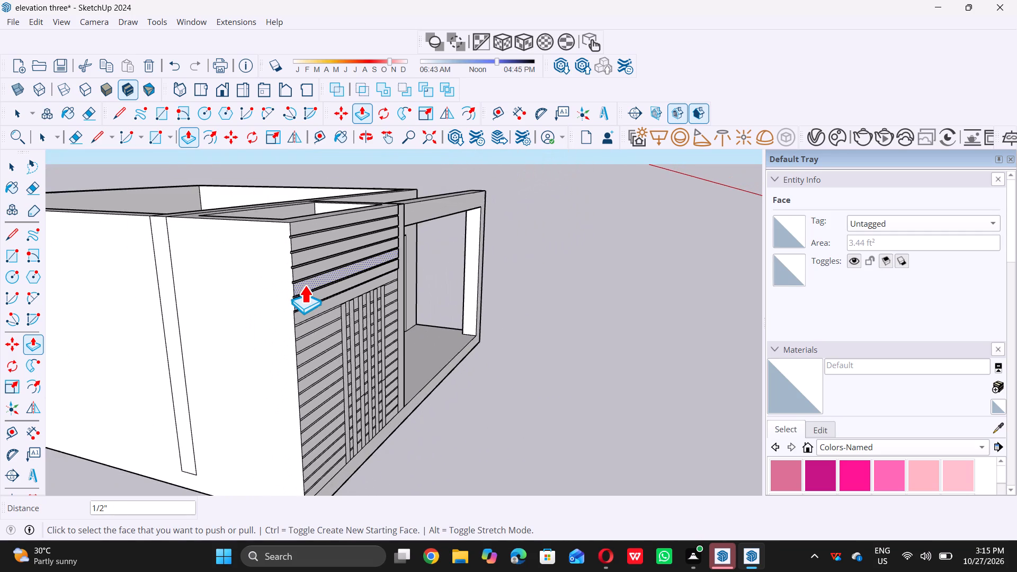
{"action": "scroll", "coordinate": [311, 374], "scroll_direction": "up", "scroll_amount": 6}
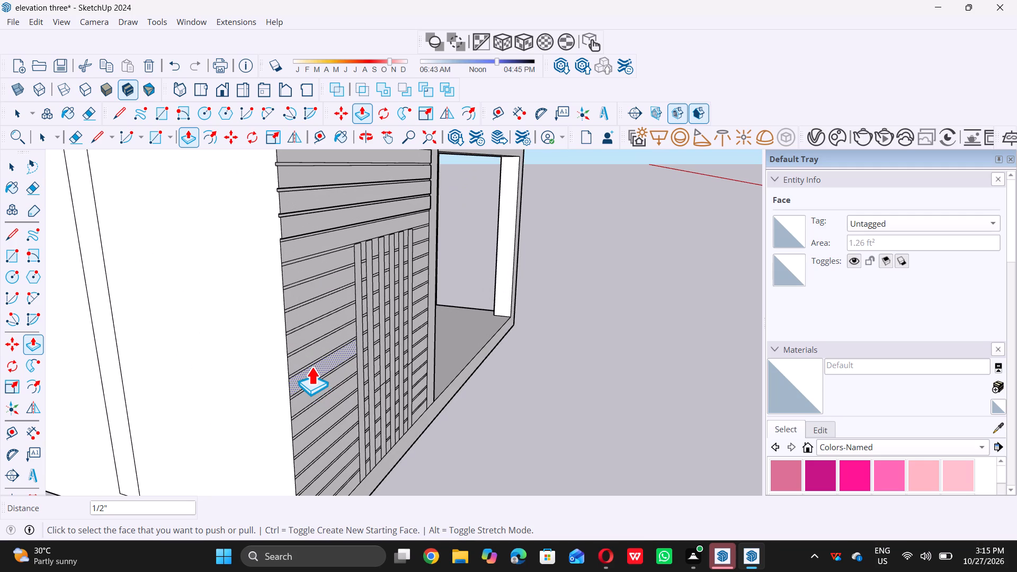
{"action": "scroll", "coordinate": [304, 263], "scroll_direction": "up", "scroll_amount": 12}
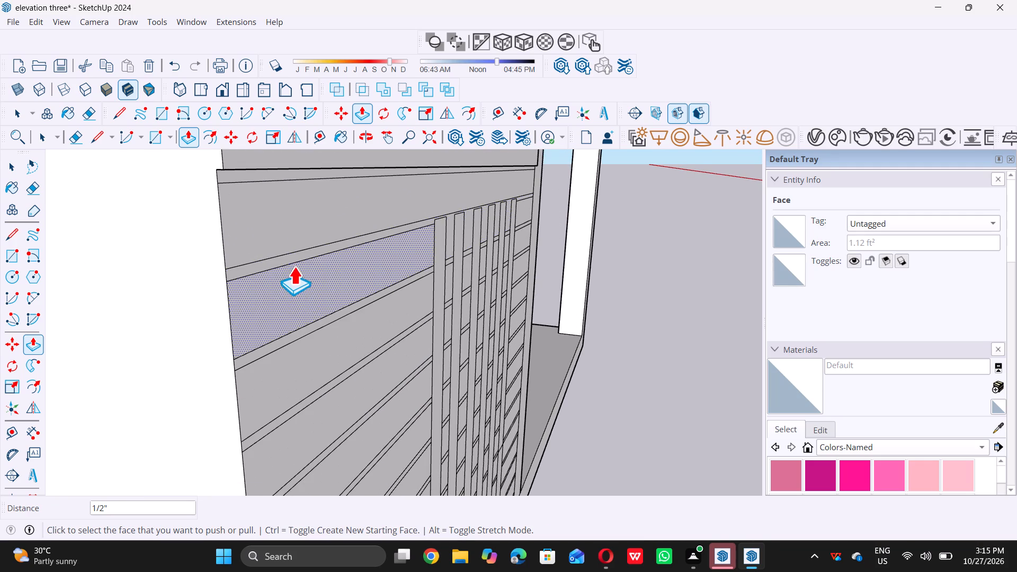
{"action": "scroll", "coordinate": [297, 290], "scroll_direction": "down", "scroll_amount": 3}
{"action": "scroll", "coordinate": [279, 235], "scroll_direction": "up", "scroll_amount": 4}
{"action": "double_click", "coordinate": [279, 228]}
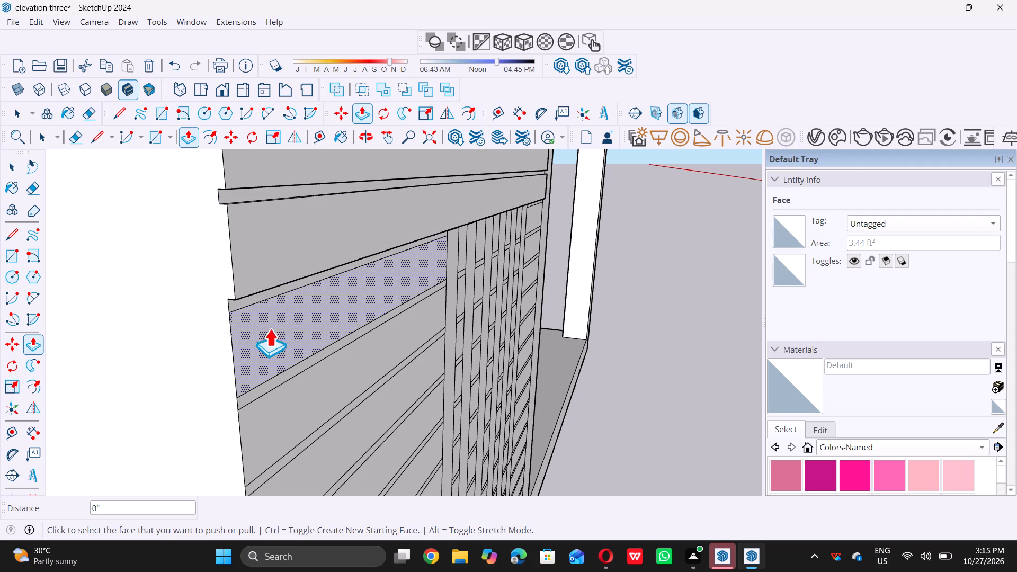
Push the top three short panels between the box's front corner and the vertical strips inward by 1/2" each.
{"action": "left_click", "coordinate": [270, 327]}
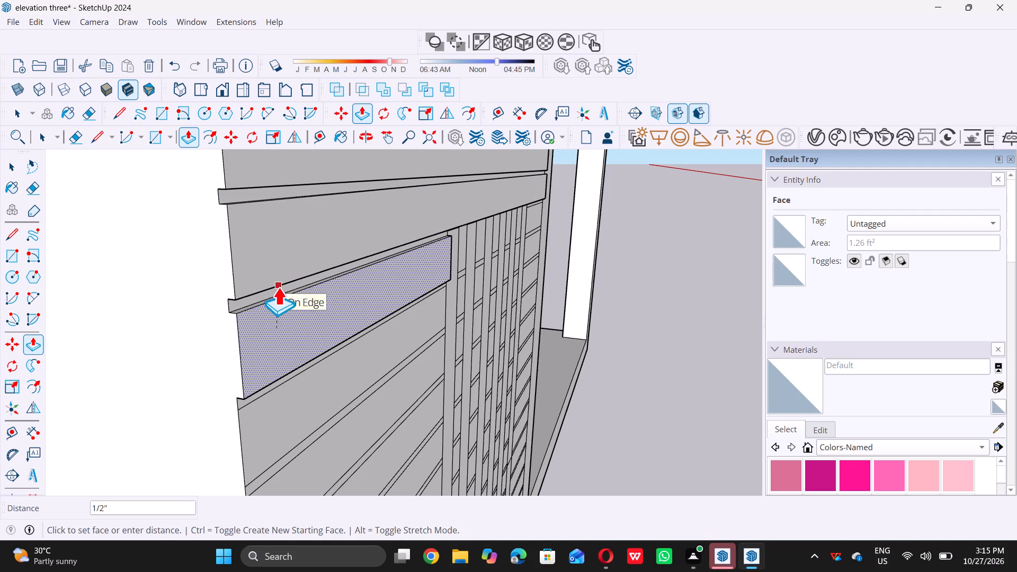
{"action": "left_click", "coordinate": [278, 287]}
{"action": "scroll", "coordinate": [277, 285], "scroll_direction": "down", "scroll_amount": 5}
{"action": "scroll", "coordinate": [264, 371], "scroll_direction": "up", "scroll_amount": 5}
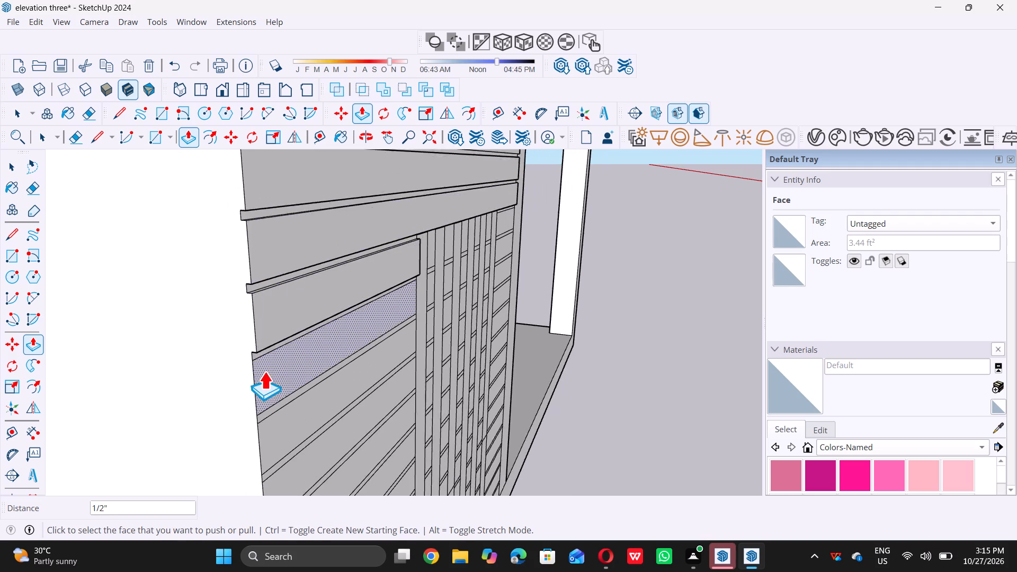
{"action": "left_click", "coordinate": [279, 368]}
{"action": "left_click", "coordinate": [300, 316]}
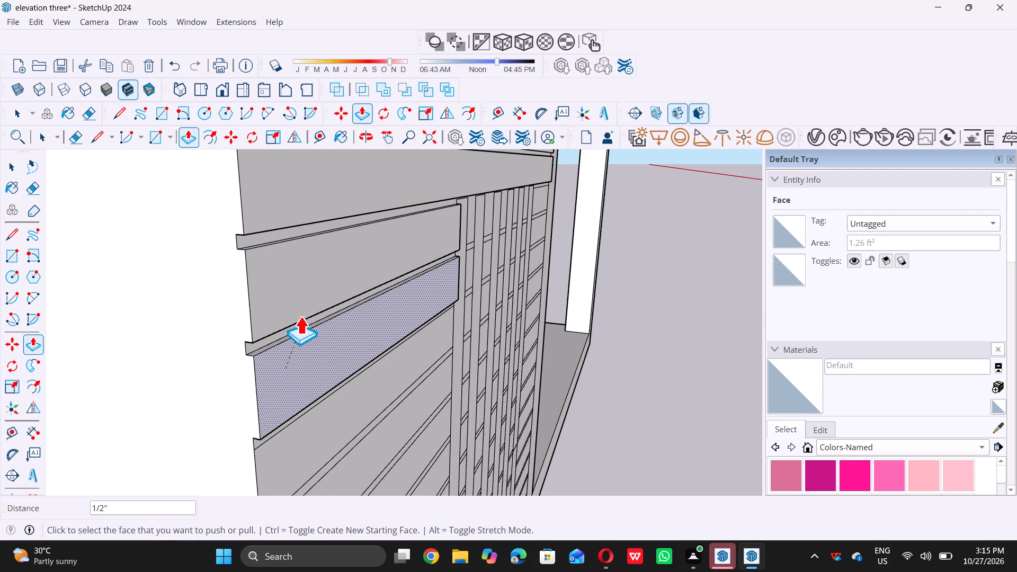
{"action": "scroll", "coordinate": [300, 314], "scroll_direction": "down", "scroll_amount": 6}
{"action": "scroll", "coordinate": [333, 282], "scroll_direction": "down", "scroll_amount": 3}
{"action": "scroll", "coordinate": [313, 366], "scroll_direction": "up", "scroll_amount": 2}
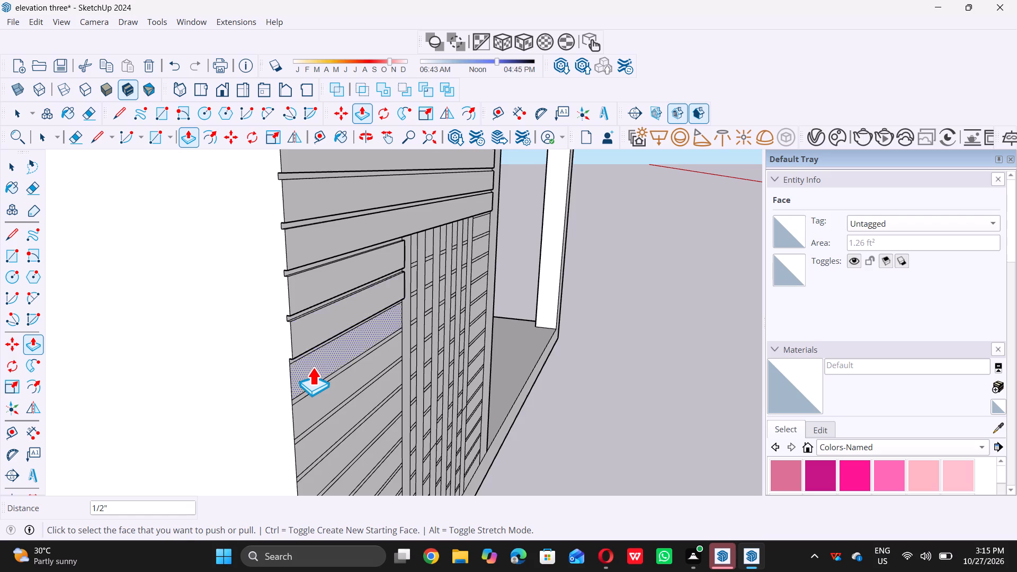
{"action": "scroll", "coordinate": [313, 367], "scroll_direction": "up", "scroll_amount": 4}
{"action": "left_click", "coordinate": [313, 366]}
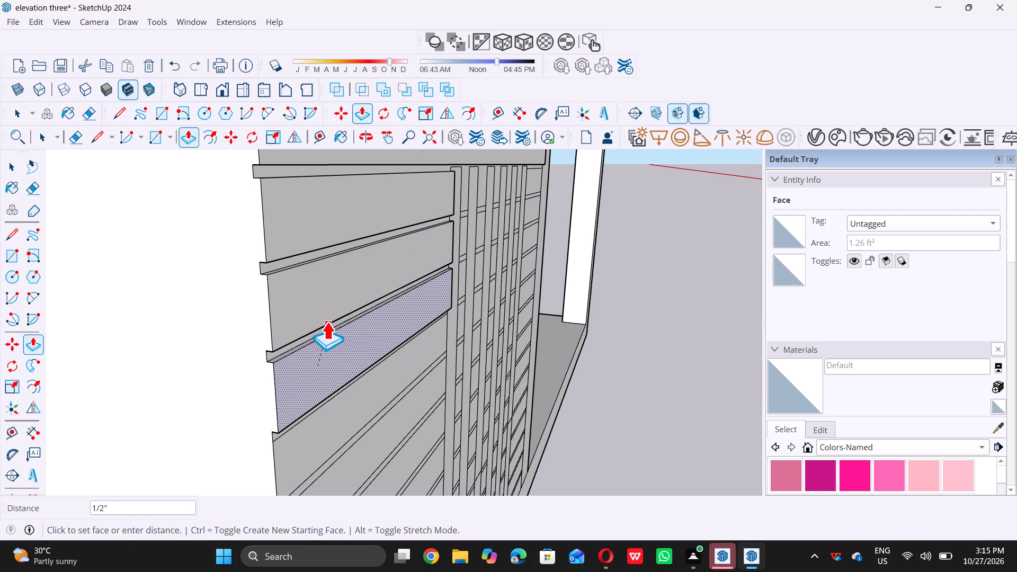
{"action": "left_click", "coordinate": [327, 321]}
Push the fourth and fifth short panels from the top, on the corner side of the strips, inward by 1/2" each.
{"action": "scroll", "coordinate": [325, 319], "scroll_direction": "down", "scroll_amount": 11}
{"action": "scroll", "coordinate": [327, 264], "scroll_direction": "down", "scroll_amount": 5}
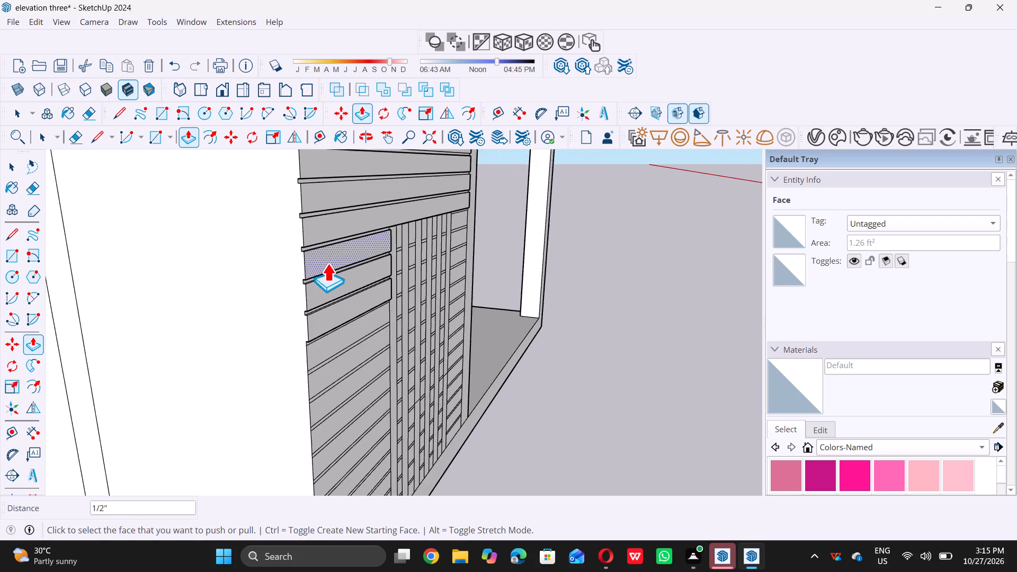
{"action": "scroll", "coordinate": [321, 336], "scroll_direction": "up", "scroll_amount": 16}
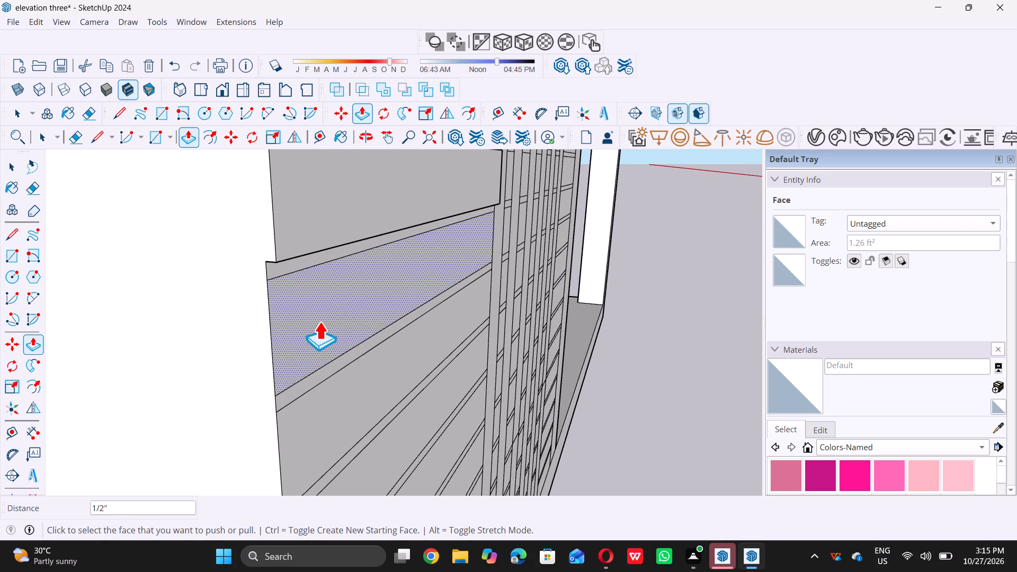
{"action": "left_click", "coordinate": [318, 316]}
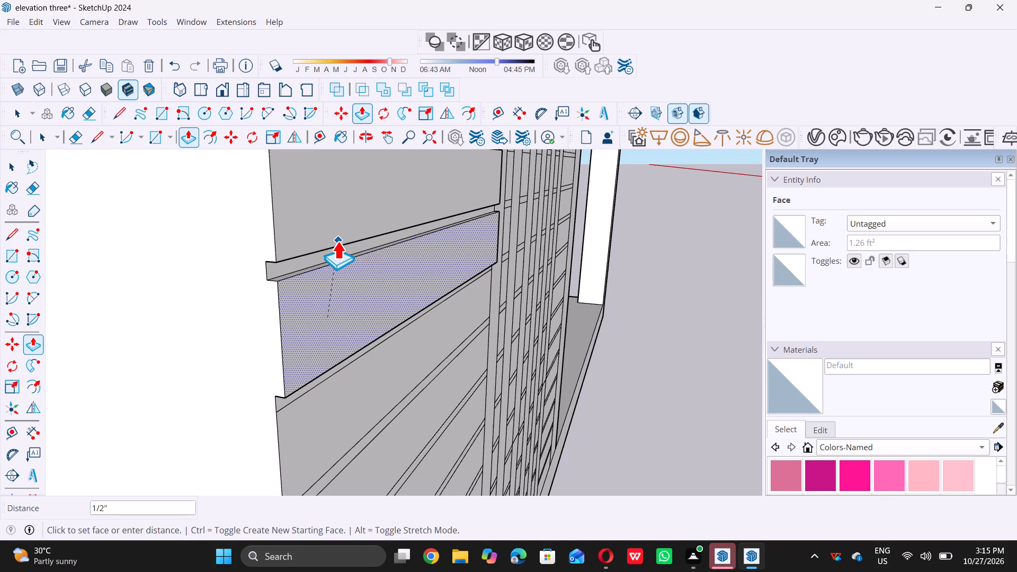
{"action": "left_click", "coordinate": [336, 240]}
{"action": "scroll", "coordinate": [335, 247], "scroll_direction": "down", "scroll_amount": 18}
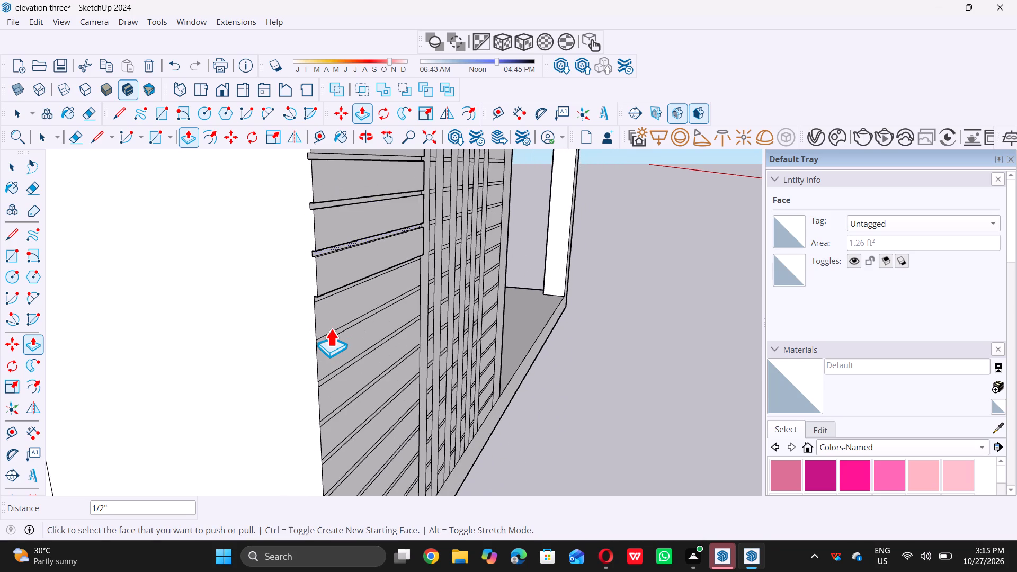
{"action": "scroll", "coordinate": [328, 321], "scroll_direction": "up", "scroll_amount": 6}
{"action": "left_click", "coordinate": [331, 310]}
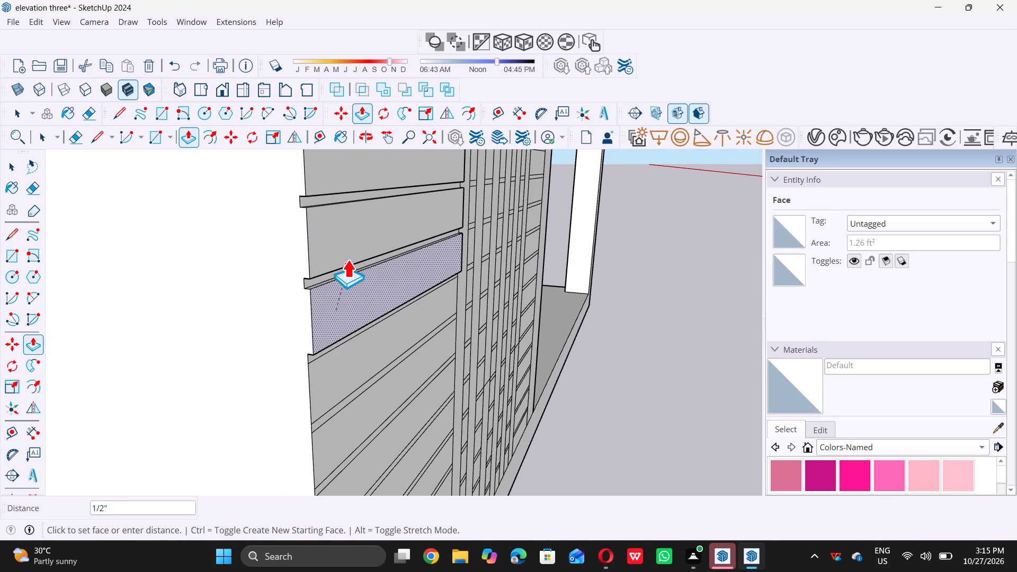
{"action": "left_click", "coordinate": [348, 265]}
Push the sixth, seventh and eighth short panels from the top, on the corner side of the strips, inward by 1/2" each.
{"action": "scroll", "coordinate": [347, 263], "scroll_direction": "down", "scroll_amount": 6}
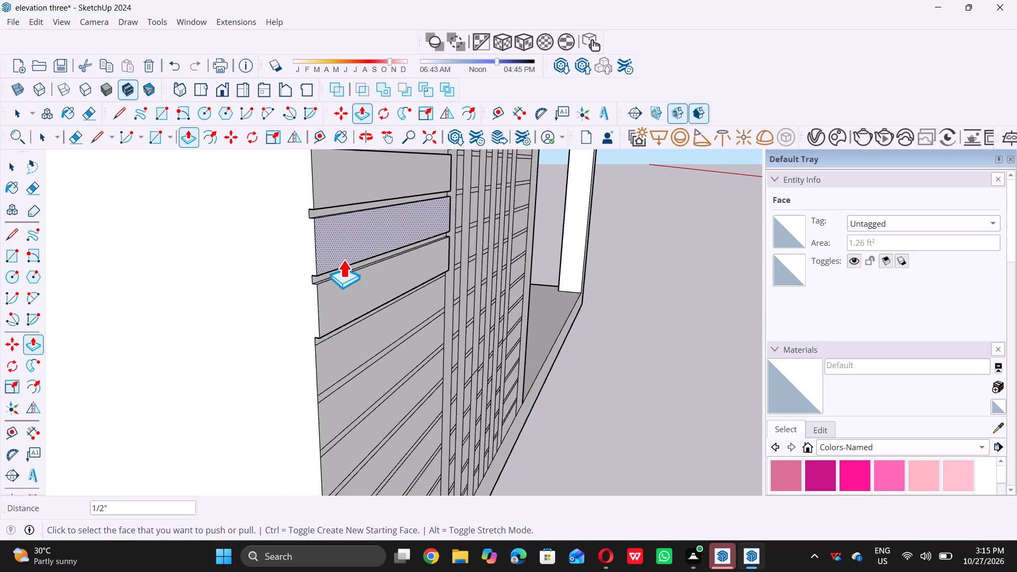
{"action": "scroll", "coordinate": [343, 260], "scroll_direction": "down", "scroll_amount": 10}
{"action": "scroll", "coordinate": [351, 288], "scroll_direction": "up", "scroll_amount": 16}
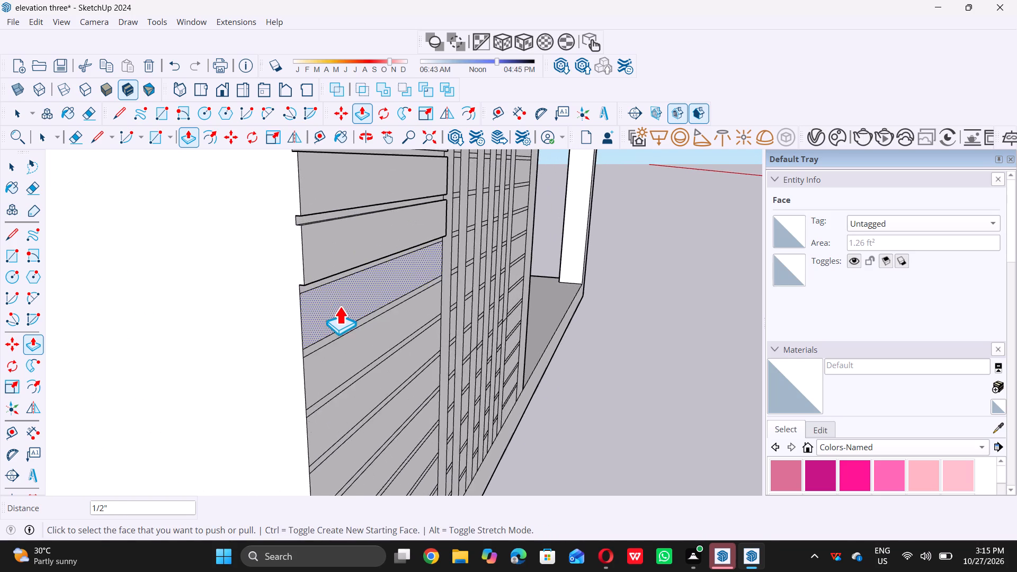
{"action": "scroll", "coordinate": [340, 306], "scroll_direction": "up", "scroll_amount": 2}
{"action": "left_click", "coordinate": [333, 297]}
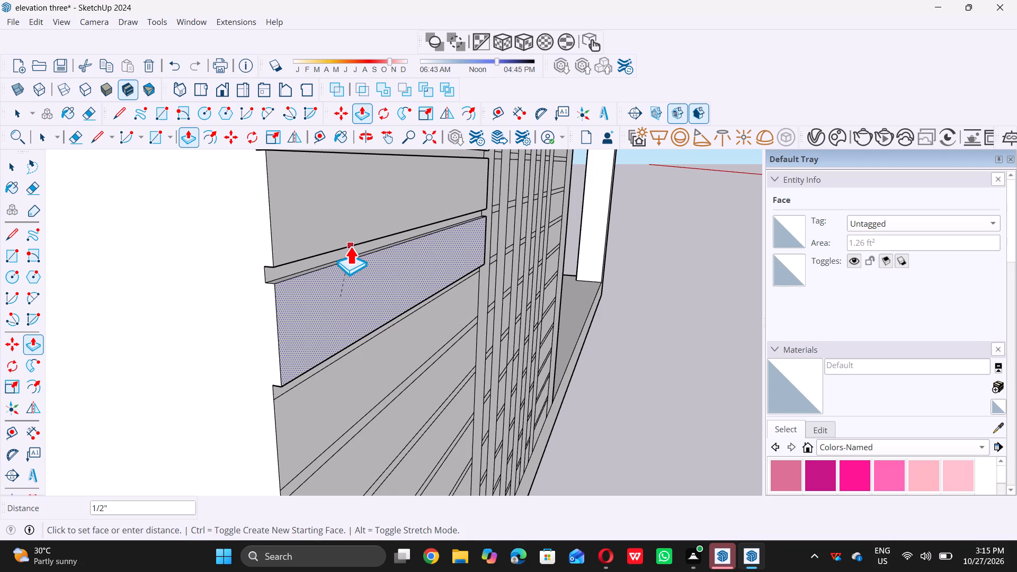
{"action": "left_click", "coordinate": [350, 246]}
{"action": "left_click", "coordinate": [376, 370]}
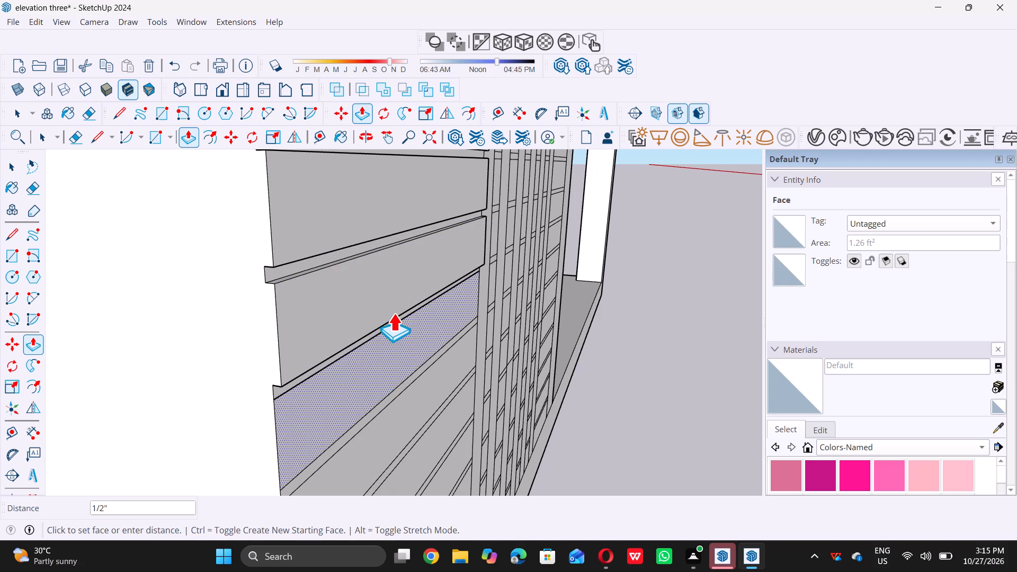
{"action": "left_click", "coordinate": [388, 318]}
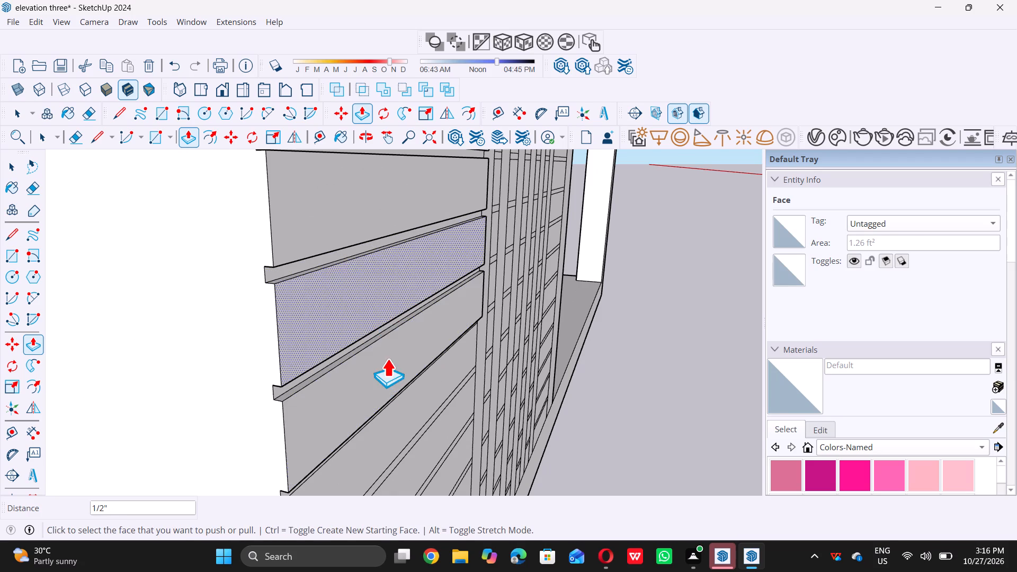
{"action": "left_click", "coordinate": [396, 413]}
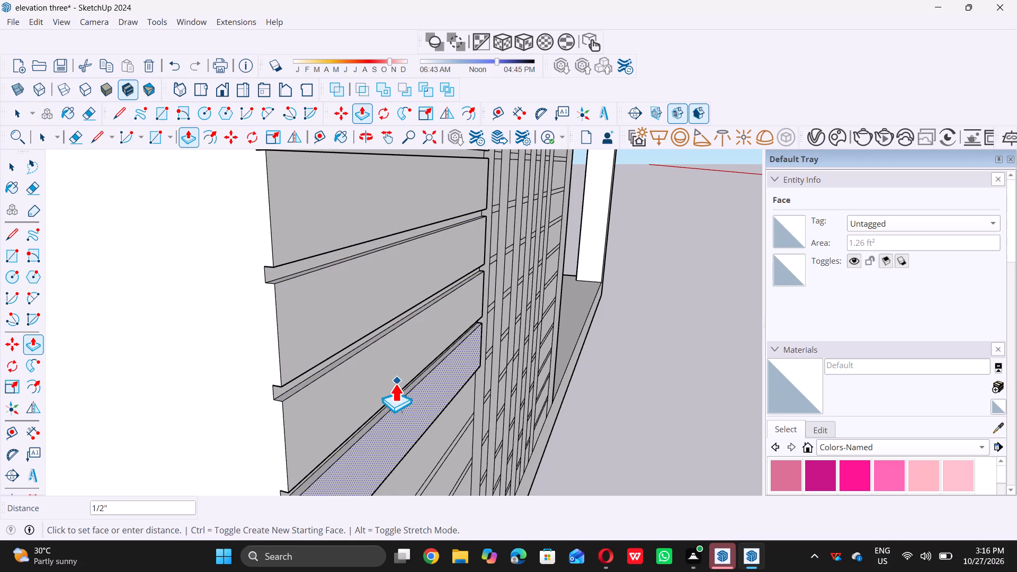
{"action": "left_click", "coordinate": [396, 391]}
{"action": "scroll", "coordinate": [345, 354], "scroll_direction": "down", "scroll_amount": 8}
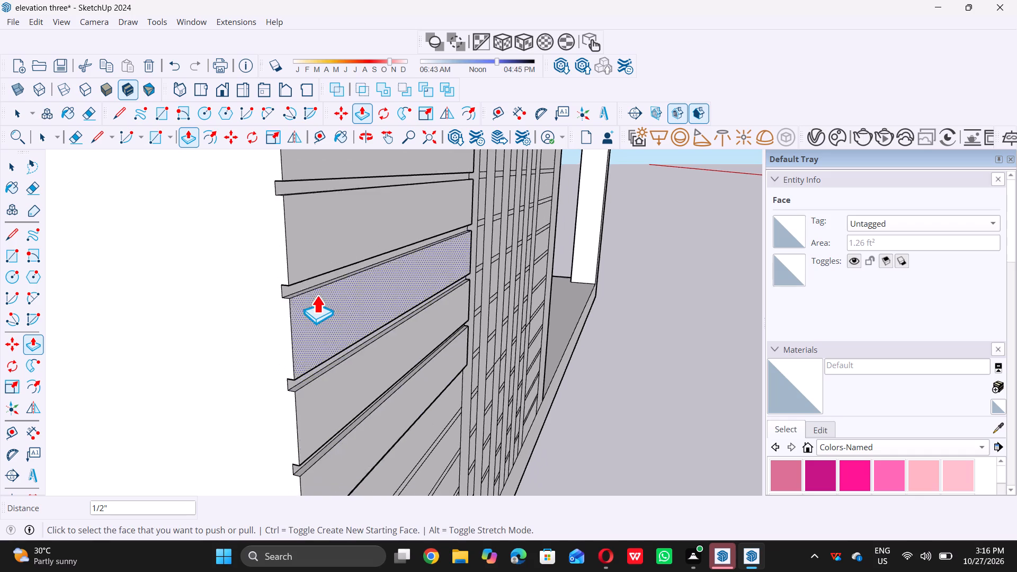
{"action": "scroll", "coordinate": [317, 295], "scroll_direction": "down", "scroll_amount": 5}
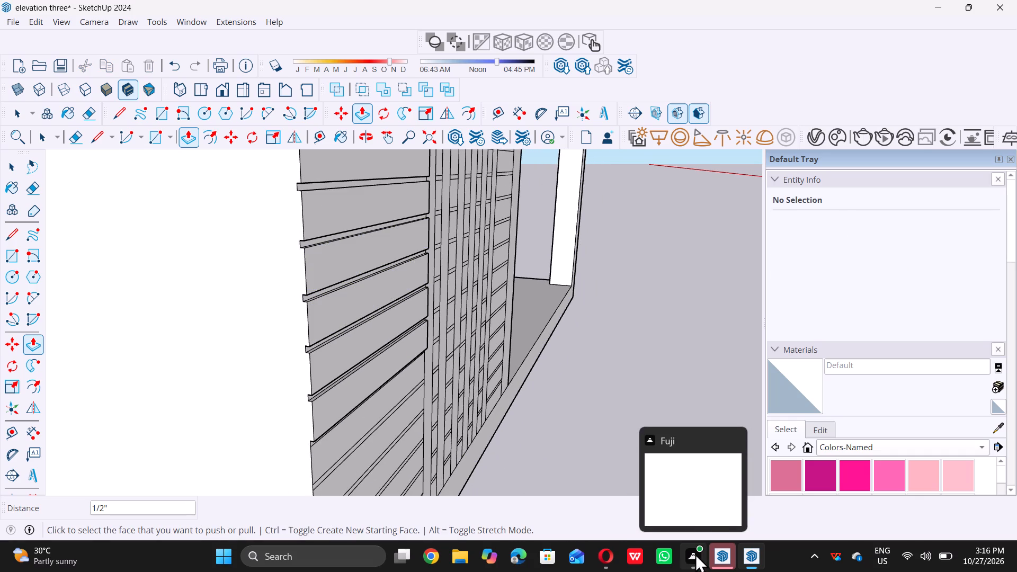
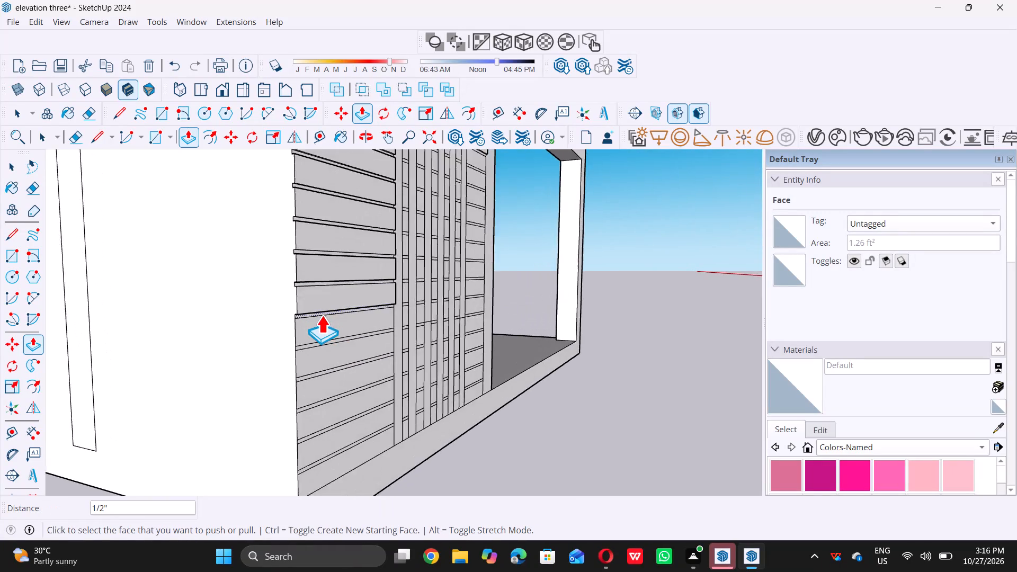
Pull the next horizontal board in the corner column outward, finishing with about 1/4 inch, flush with the raised boards above.
{"action": "scroll", "coordinate": [322, 314], "scroll_direction": "up", "scroll_amount": 3}
{"action": "left_click", "coordinate": [327, 329]}
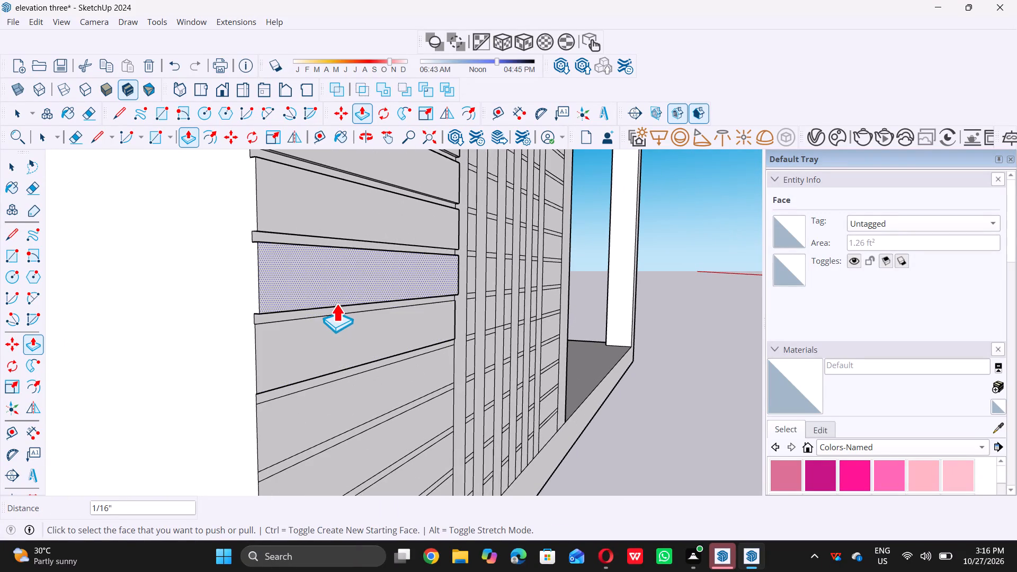
{"action": "left_click", "coordinate": [343, 324]}
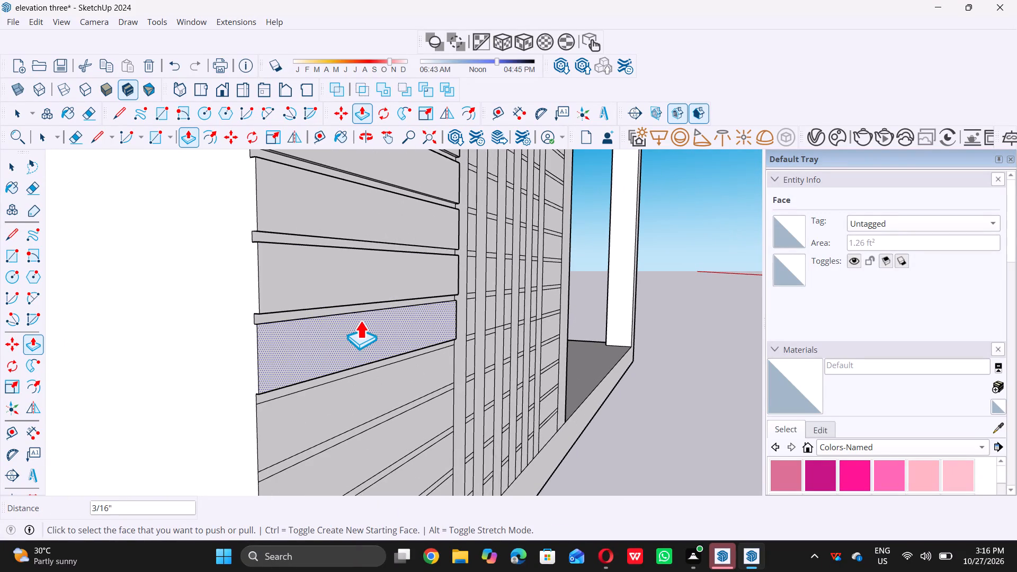
{"action": "scroll", "coordinate": [352, 296], "scroll_direction": "up", "scroll_amount": 6}
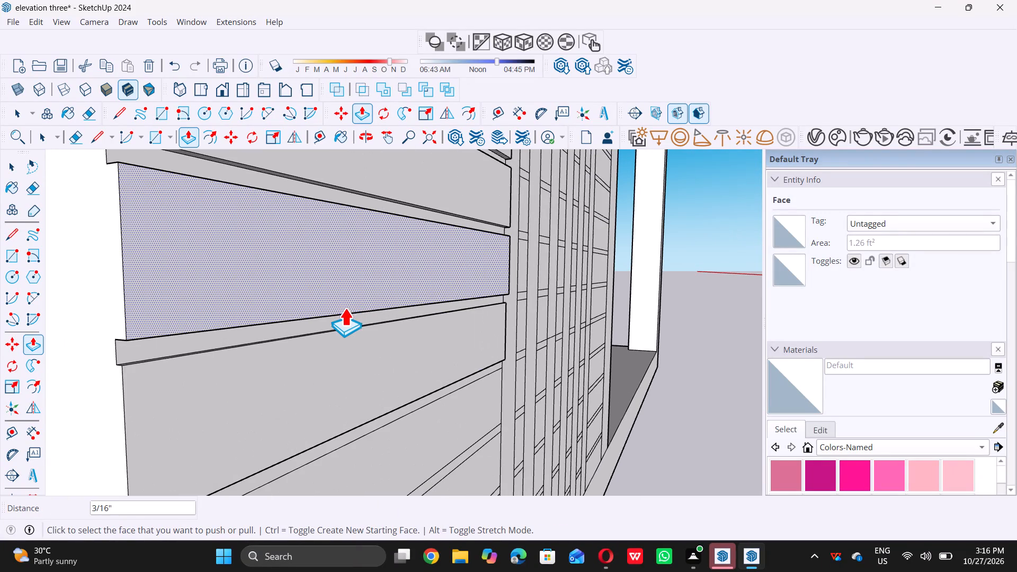
{"action": "scroll", "coordinate": [329, 305], "scroll_direction": "down", "scroll_amount": 4}
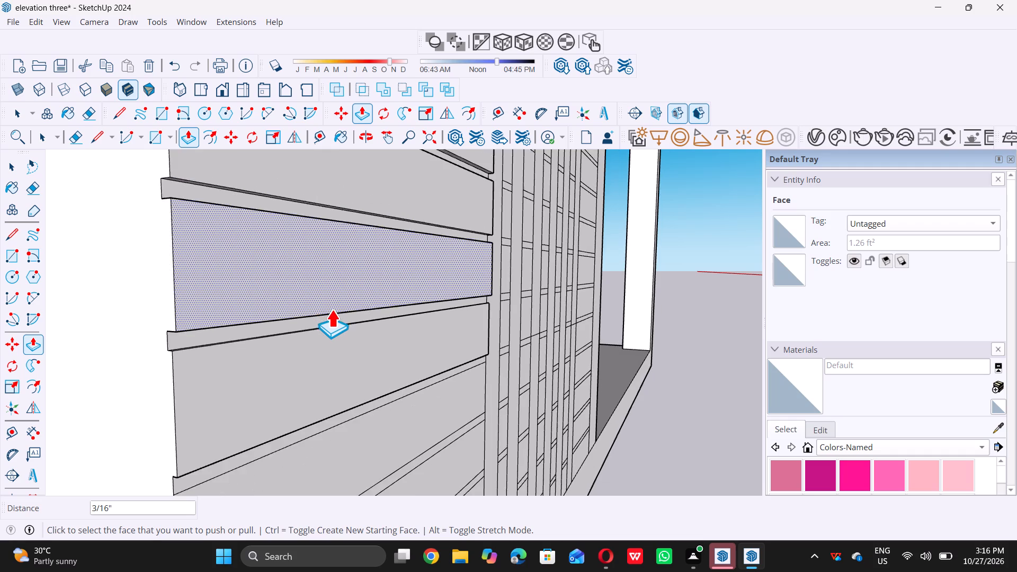
{"action": "scroll", "coordinate": [332, 309], "scroll_direction": "down", "scroll_amount": 6}
{"action": "scroll", "coordinate": [295, 396], "scroll_direction": "up", "scroll_amount": 7}
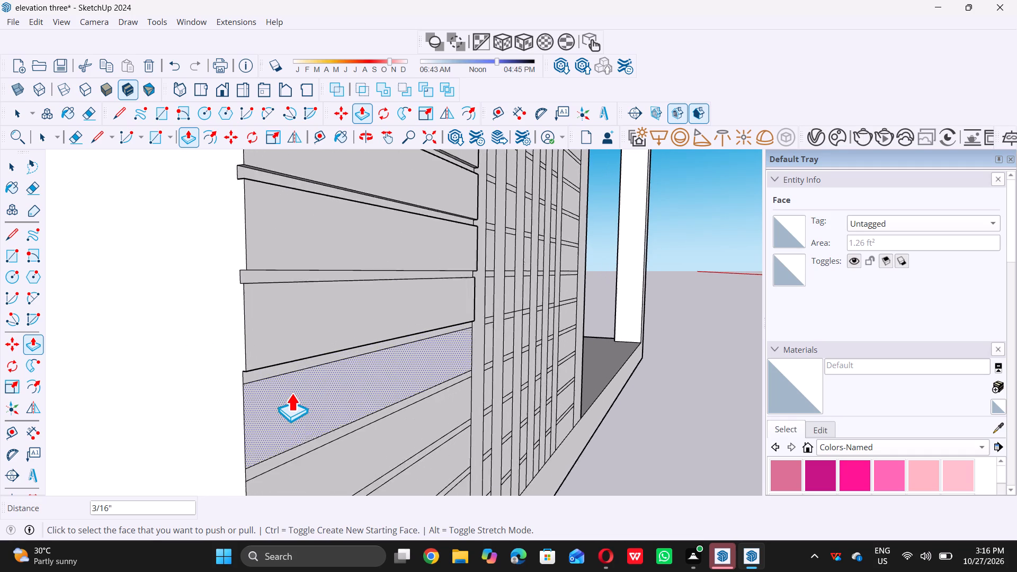
{"action": "middle_click_drag", "start_coordinate": [258, 266], "coordinate": [324, 240]}
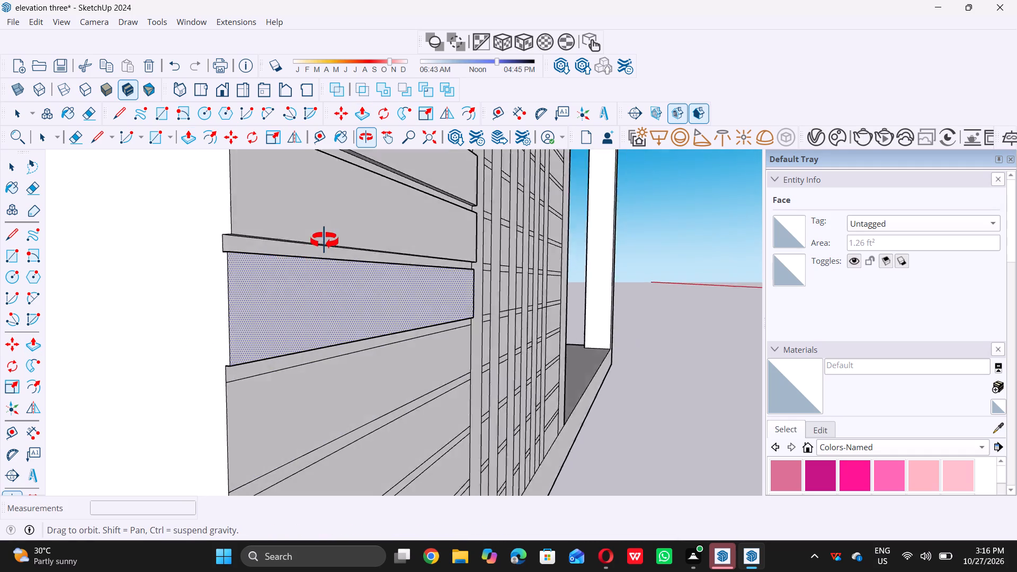
{"action": "middle_click_drag", "start_coordinate": [324, 240], "coordinate": [328, 246]}
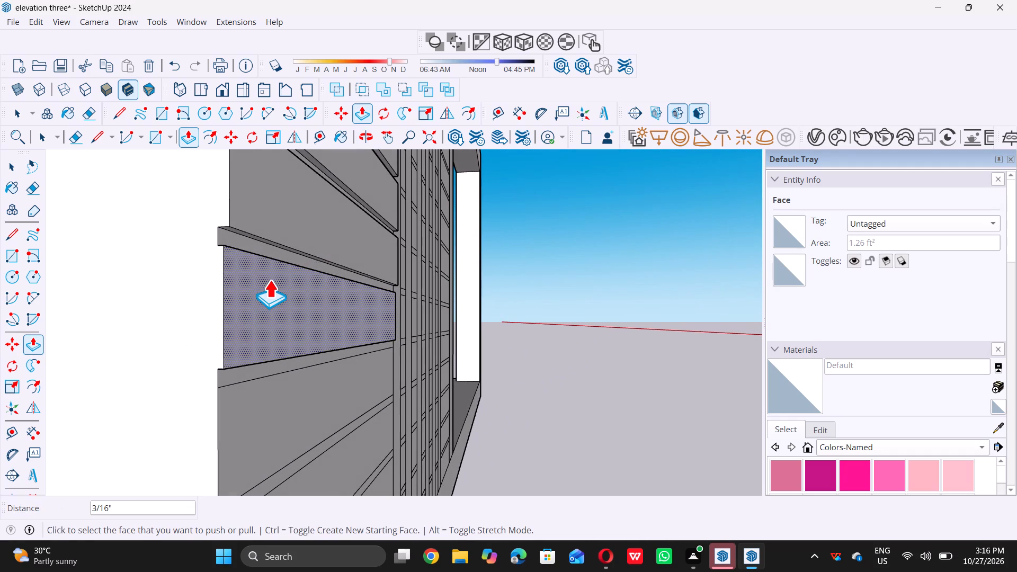
{"action": "double_click", "coordinate": [273, 278]}
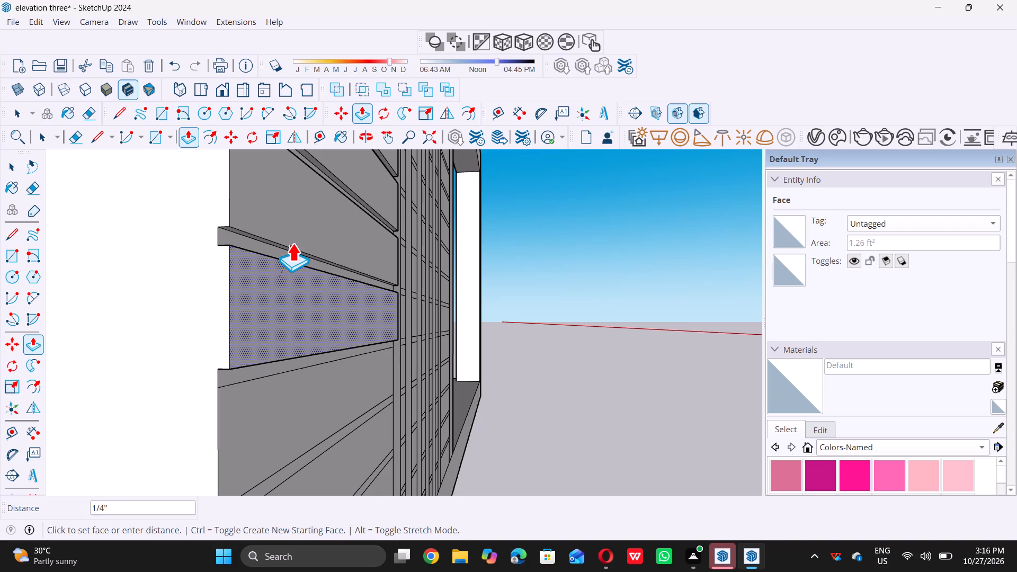
{"action": "left_click", "coordinate": [292, 243]}
Push/Pull the next three flat boards down the corner column outward 1/2 inch each, matching the boards above.
{"action": "scroll", "coordinate": [290, 263], "scroll_direction": "down", "scroll_amount": 12}
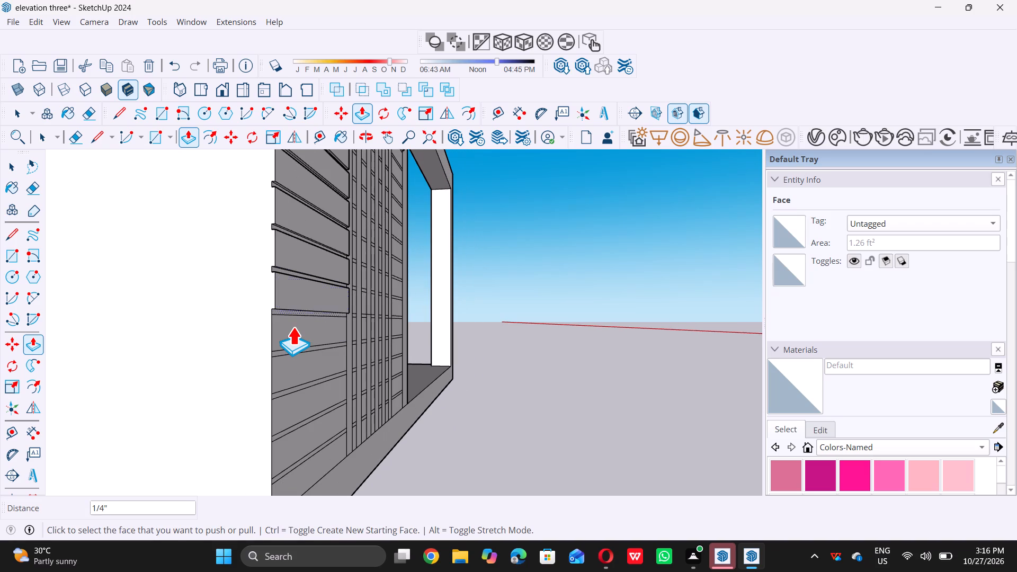
{"action": "left_click", "coordinate": [290, 326]}
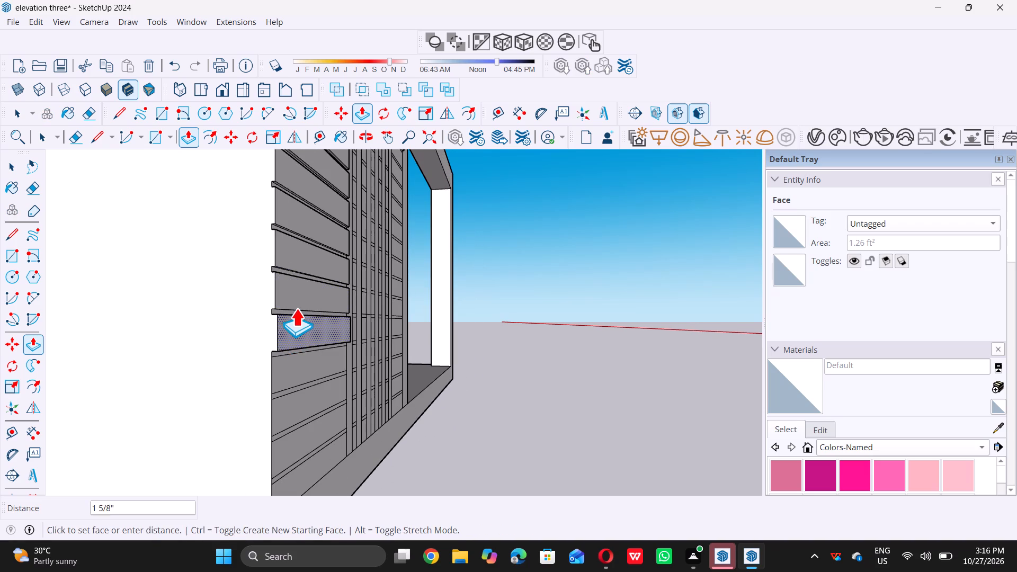
{"action": "scroll", "coordinate": [296, 307], "scroll_direction": "up", "scroll_amount": 10}
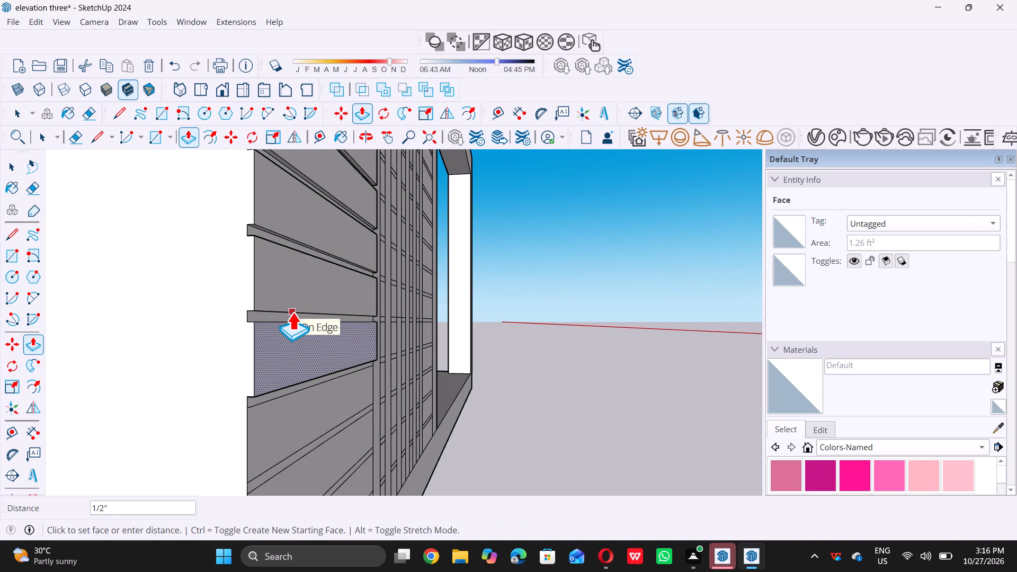
{"action": "left_click", "coordinate": [293, 312]}
{"action": "left_click", "coordinate": [300, 407]}
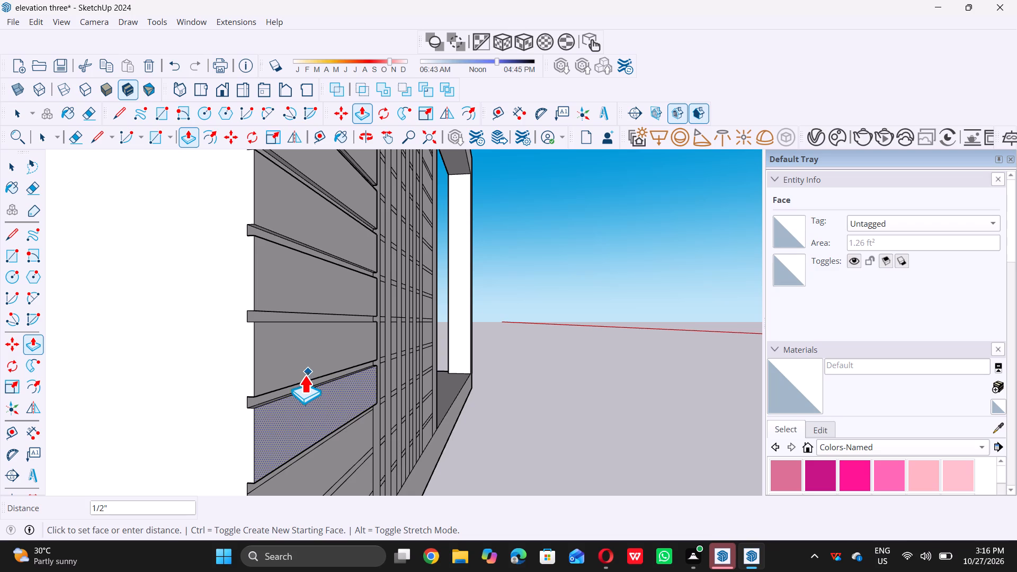
{"action": "left_click", "coordinate": [303, 379]}
{"action": "scroll", "coordinate": [315, 401], "scroll_direction": "down", "scroll_amount": 5}
{"action": "scroll", "coordinate": [314, 453], "scroll_direction": "up", "scroll_amount": 1}
{"action": "left_click", "coordinate": [313, 449]}
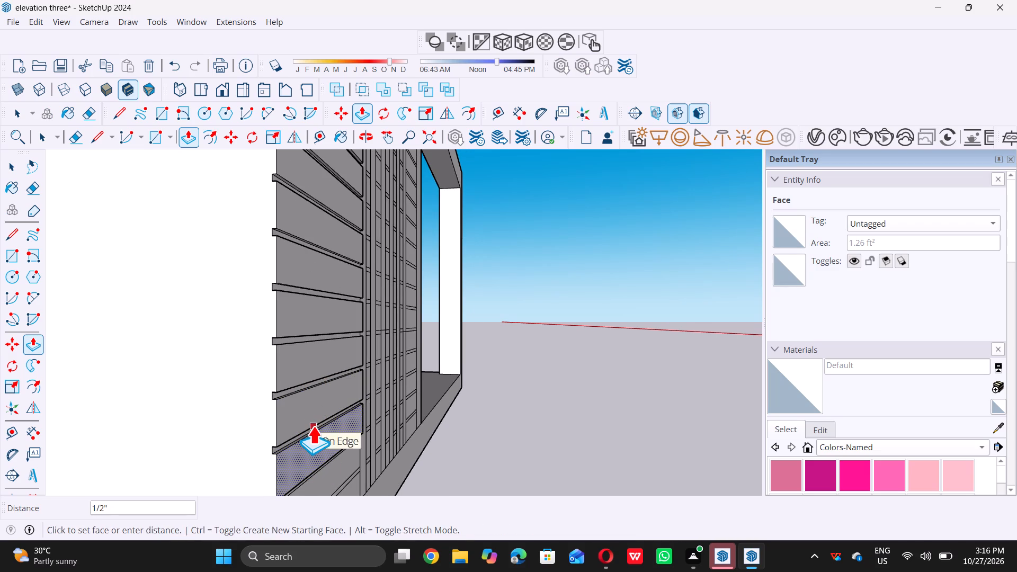
{"action": "triple_click", "coordinate": [313, 426]}
{"action": "scroll", "coordinate": [292, 377], "scroll_direction": "down", "scroll_amount": 6}
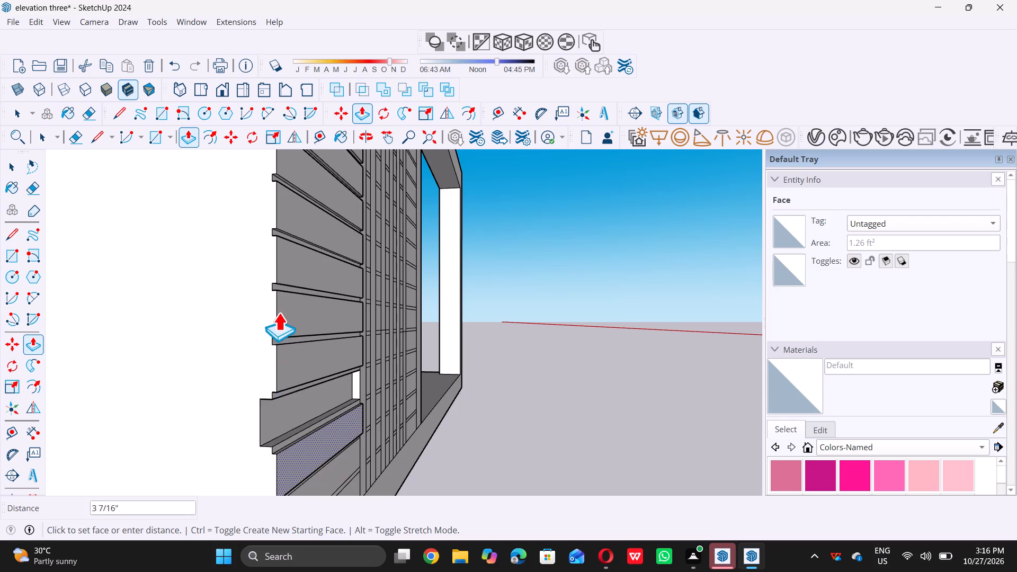
{"action": "key", "text": "space"}
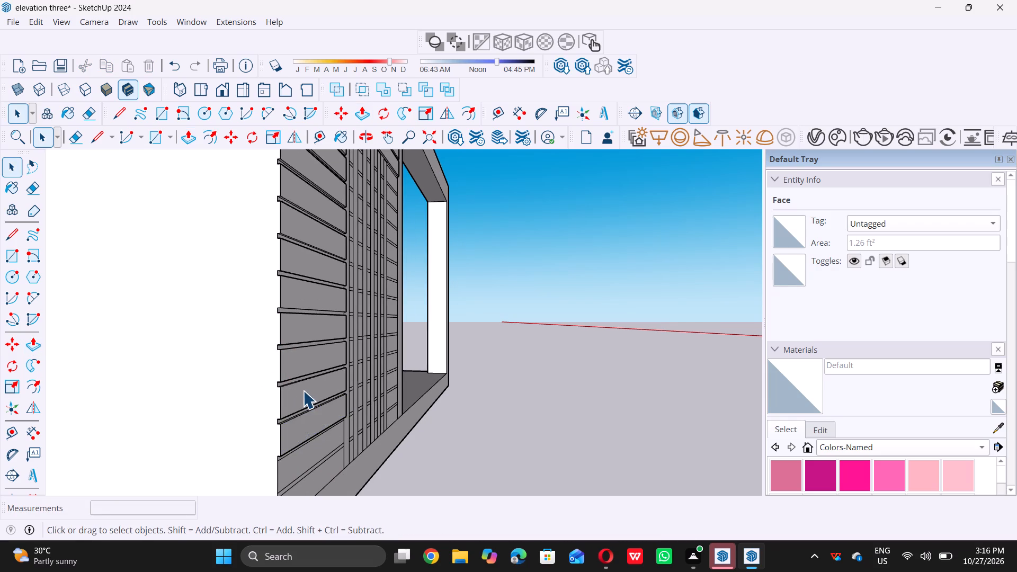
Pull the second-lowest board of the corner column outward 1/2 inch, level with the boards above it.
{"action": "scroll", "coordinate": [303, 390], "scroll_direction": "down", "scroll_amount": 8}
{"action": "scroll", "coordinate": [305, 417], "scroll_direction": "up", "scroll_amount": 13}
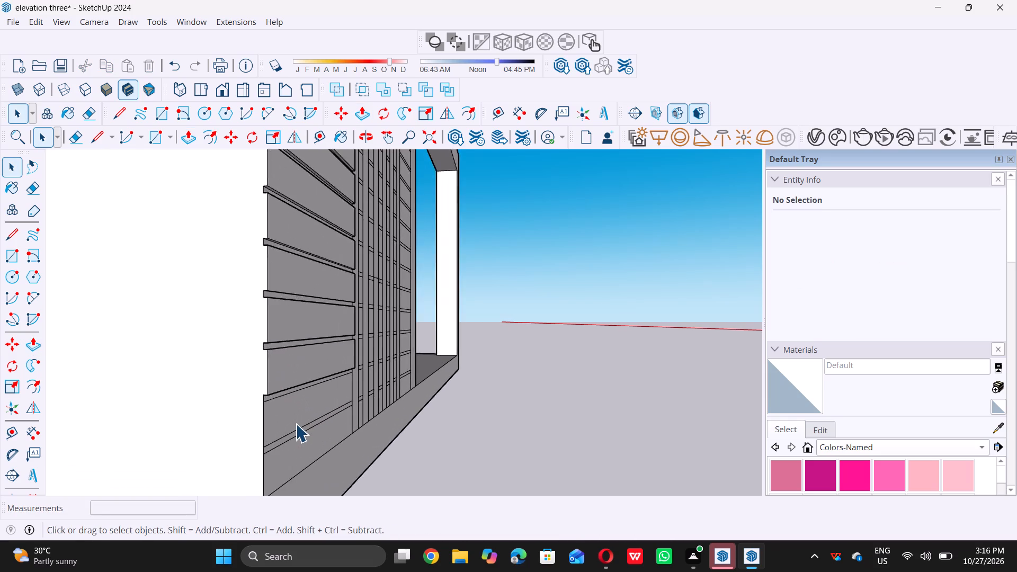
{"action": "scroll", "coordinate": [296, 424], "scroll_direction": "up", "scroll_amount": 1}
{"action": "left_click", "coordinate": [293, 415]}
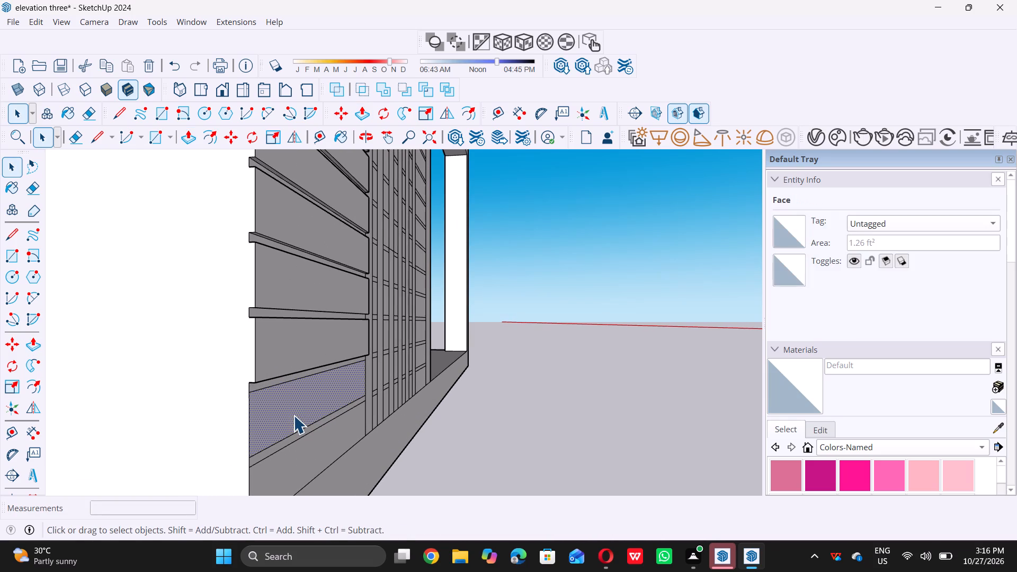
{"action": "key", "text": "p"}
{"action": "left_click", "coordinate": [296, 409]}
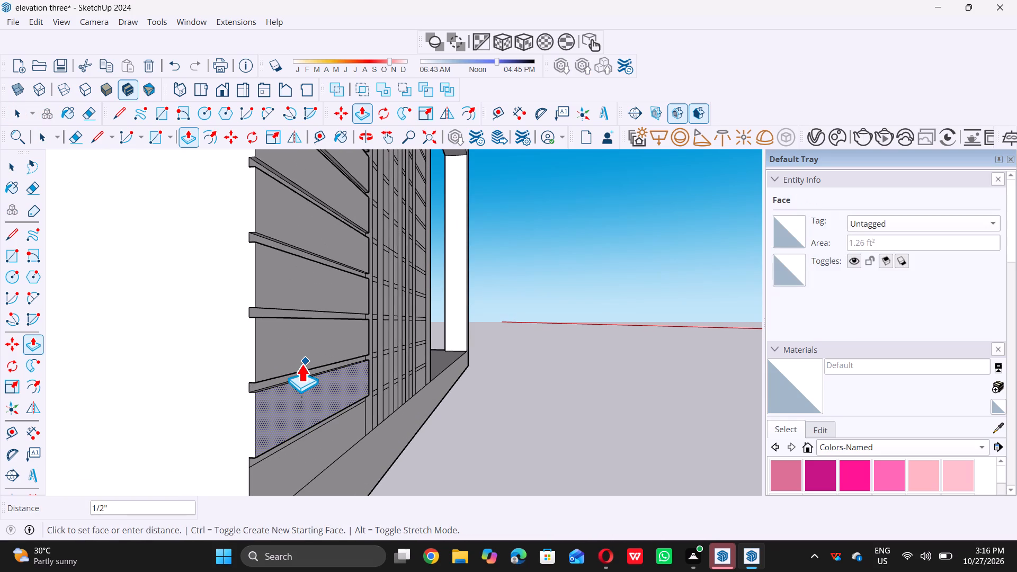
{"action": "left_click", "coordinate": [301, 368]}
Pull the lowest board of the corner column, just above the wall base, outward 1/2 inch.
{"action": "scroll", "coordinate": [315, 394], "scroll_direction": "down", "scroll_amount": 10}
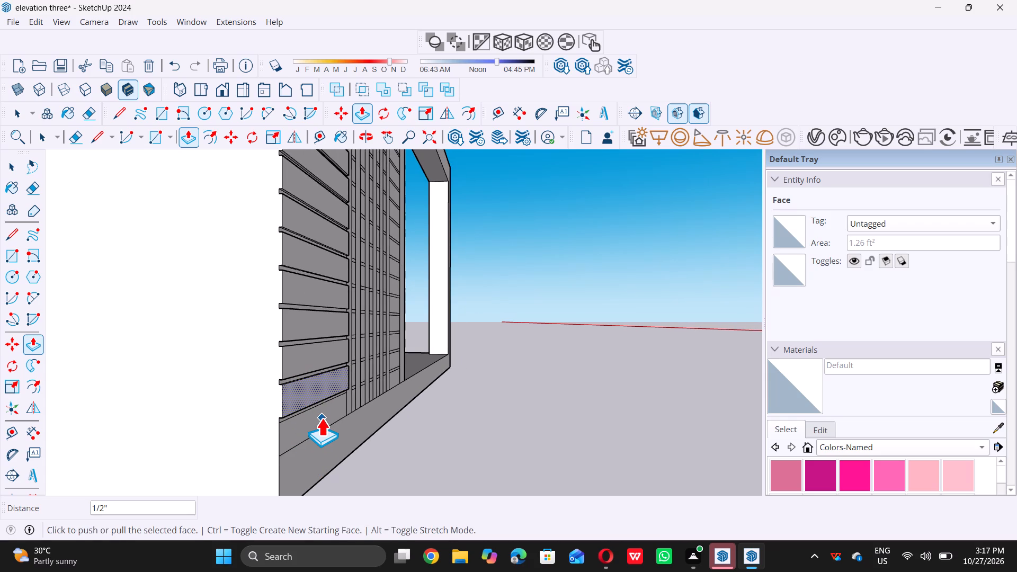
{"action": "key", "text": "space"}
{"action": "left_click", "coordinate": [315, 418]}
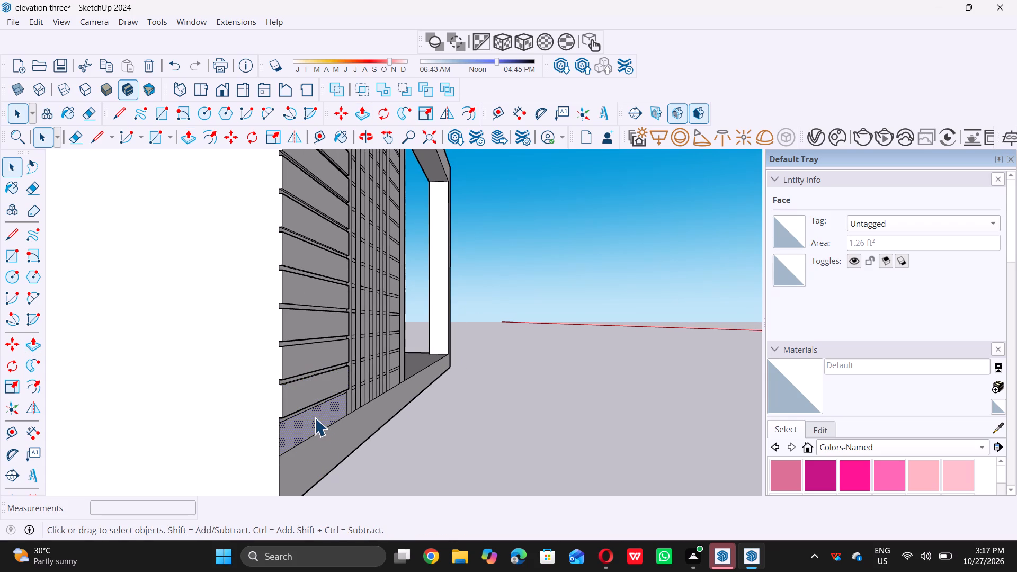
{"action": "key", "text": "p"}
{"action": "left_click", "coordinate": [315, 417]}
{"action": "scroll", "coordinate": [306, 404], "scroll_direction": "up", "scroll_amount": 4}
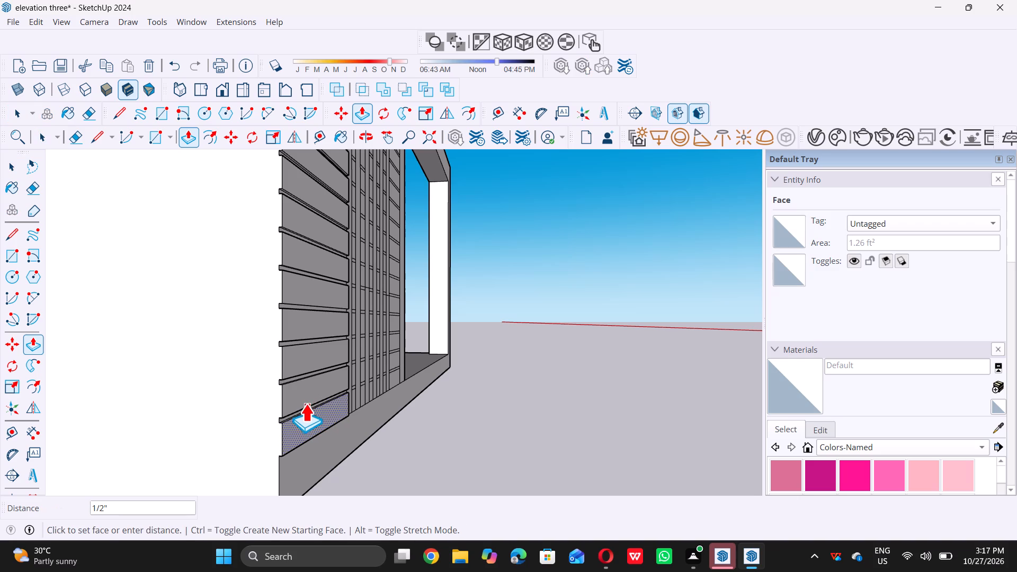
{"action": "scroll", "coordinate": [306, 404], "scroll_direction": "up", "scroll_amount": 4}
{"action": "left_click", "coordinate": [305, 409]}
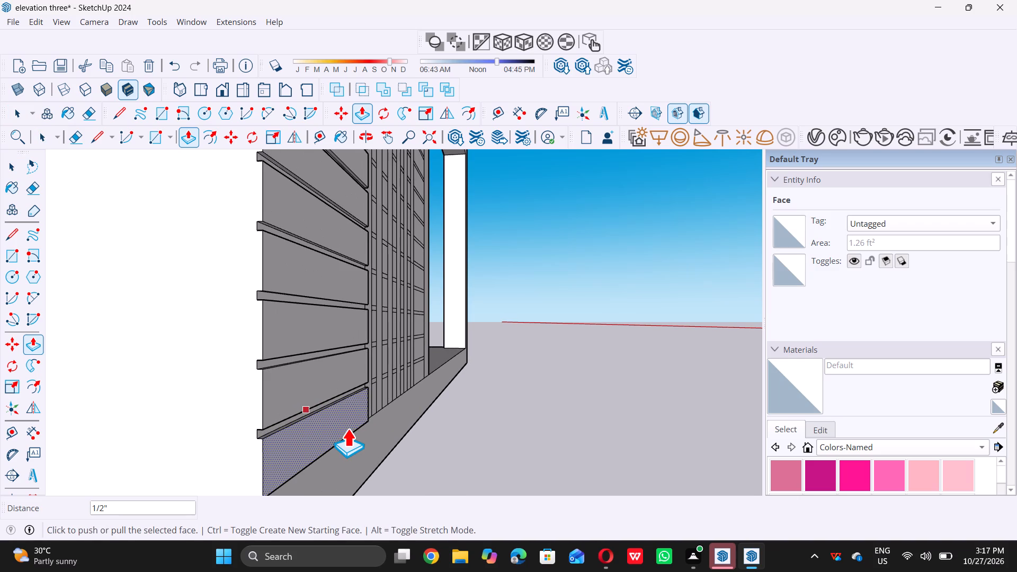
{"action": "key", "text": "space"}
Pull the top board of the short column between the vertical slats and the porch outward 1/2 inch.
{"action": "scroll", "coordinate": [495, 374], "scroll_direction": "down", "scroll_amount": 9}
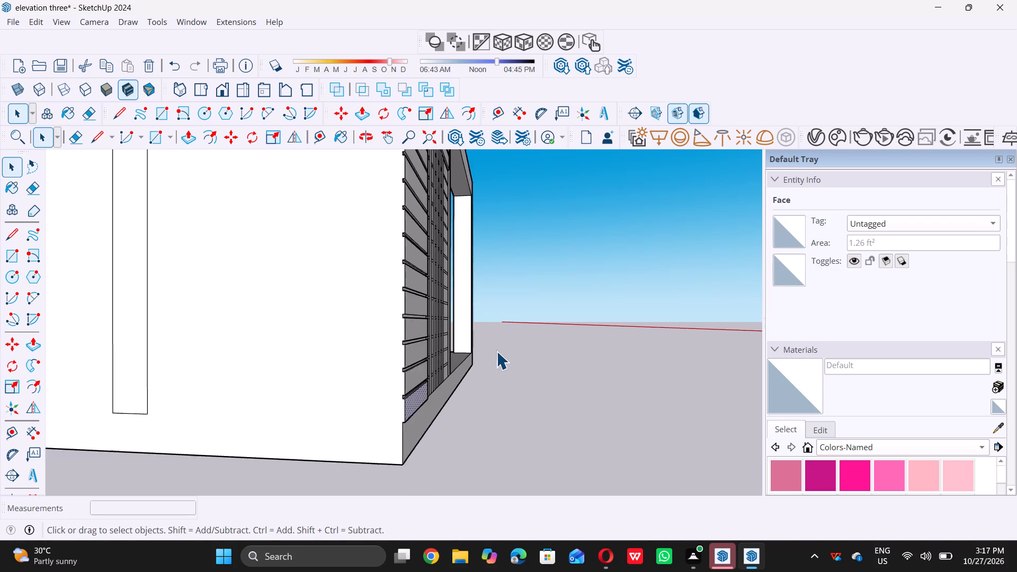
{"action": "scroll", "coordinate": [496, 351], "scroll_direction": "down", "scroll_amount": 1}
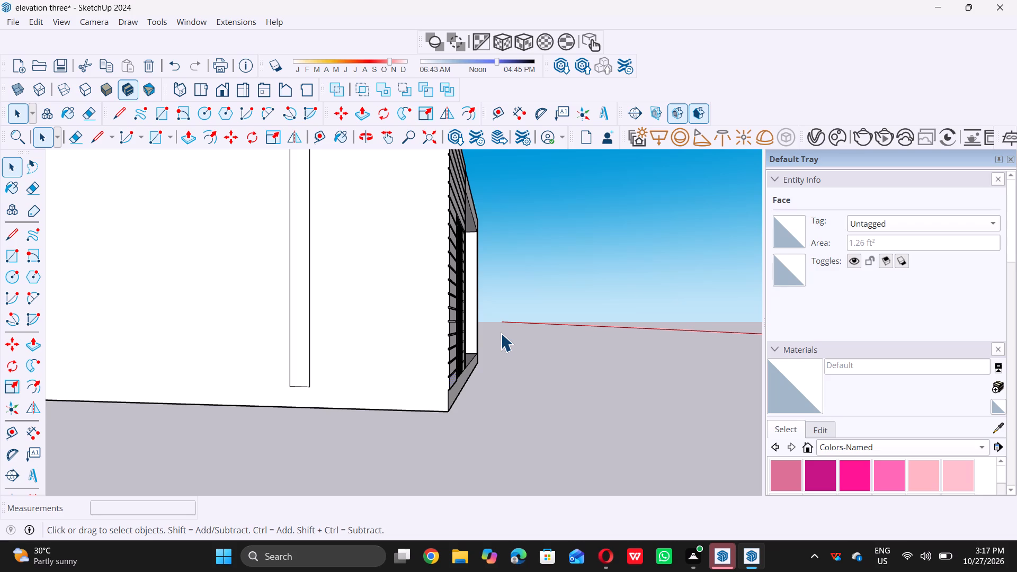
{"action": "scroll", "coordinate": [488, 344], "scroll_direction": "down", "scroll_amount": 5}
{"action": "middle_click_drag", "start_coordinate": [503, 341], "coordinate": [306, 400]}
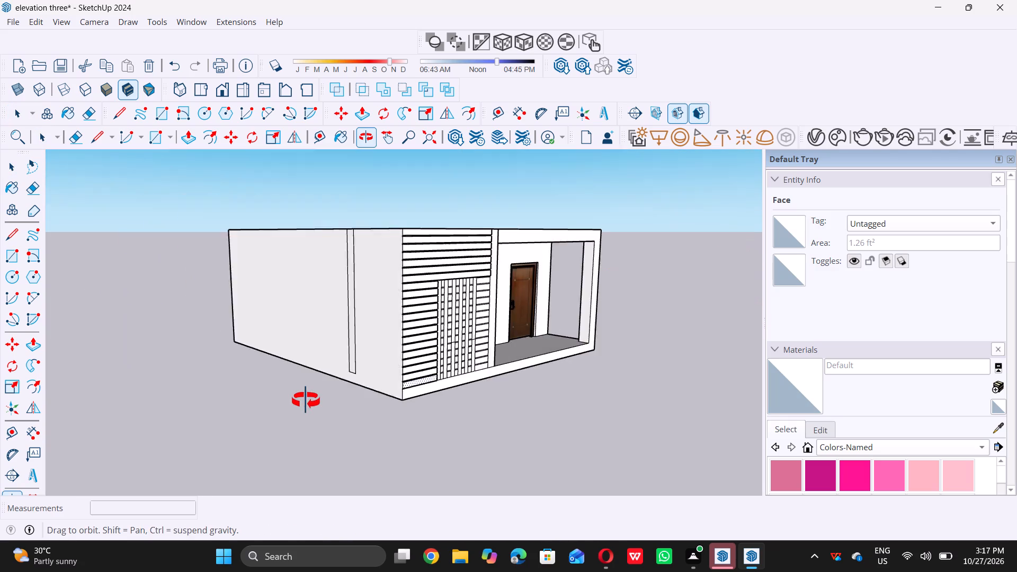
{"action": "middle_click_drag", "start_coordinate": [306, 400], "coordinate": [348, 412]}
{"action": "scroll", "coordinate": [459, 323], "scroll_direction": "up", "scroll_amount": 6}
{"action": "scroll", "coordinate": [494, 258], "scroll_direction": "up", "scroll_amount": 2}
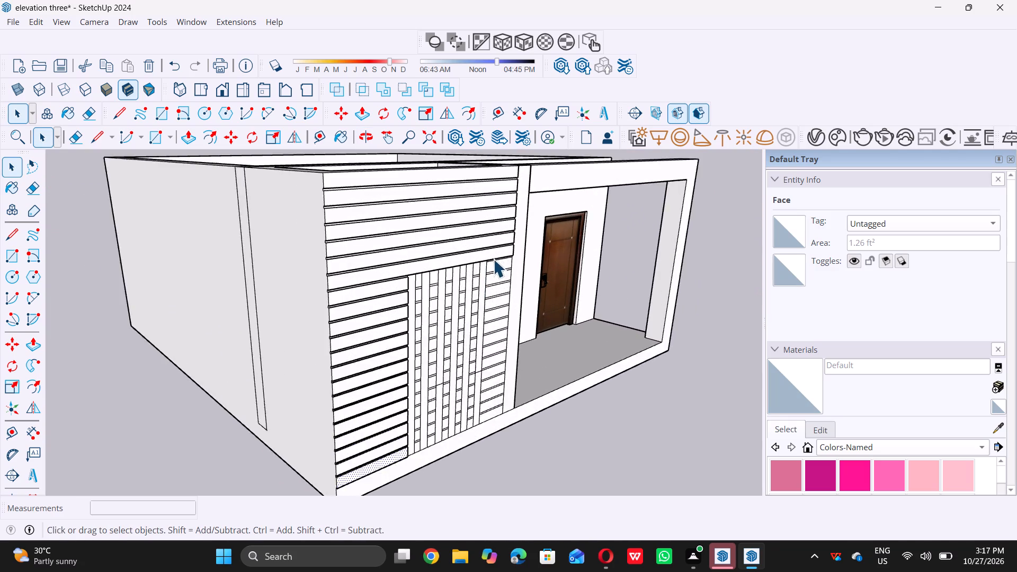
{"action": "scroll", "coordinate": [493, 259], "scroll_direction": "up", "scroll_amount": 9}
{"action": "middle_click_drag", "start_coordinate": [484, 269], "coordinate": [542, 272]}
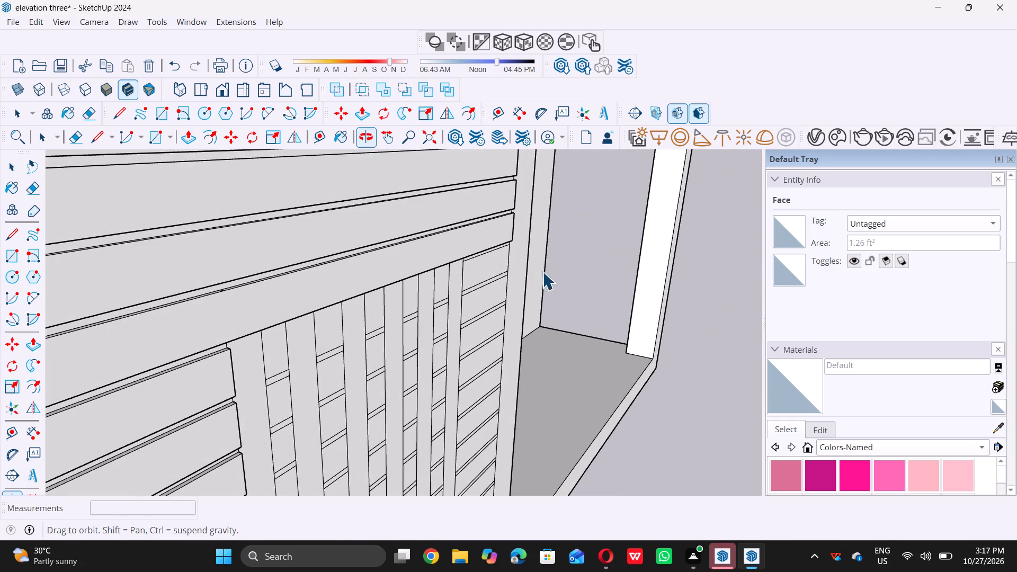
{"action": "scroll", "coordinate": [507, 266], "scroll_direction": "up", "scroll_amount": 8}
{"action": "left_click", "coordinate": [447, 275]}
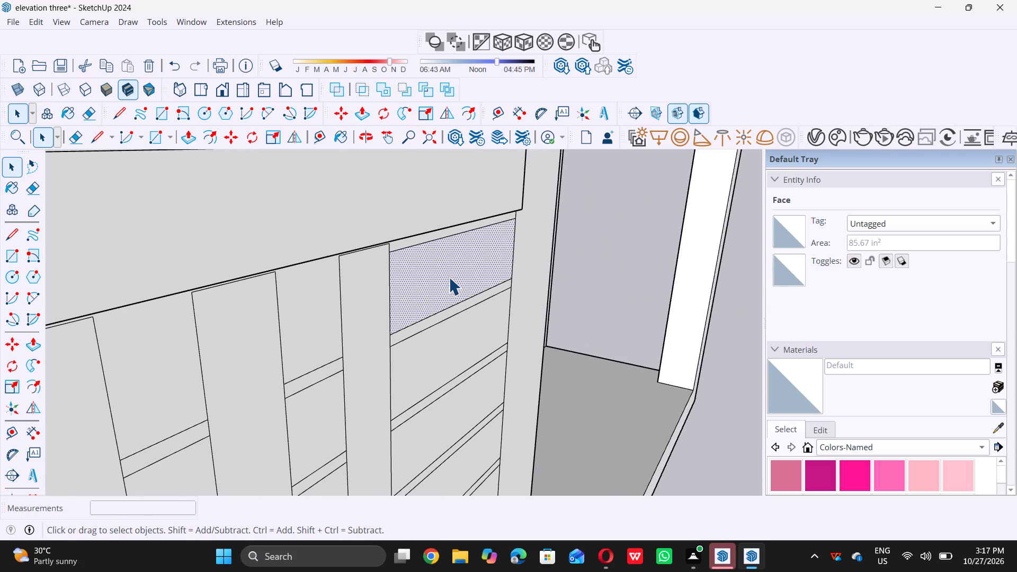
{"action": "key", "text": "p"}
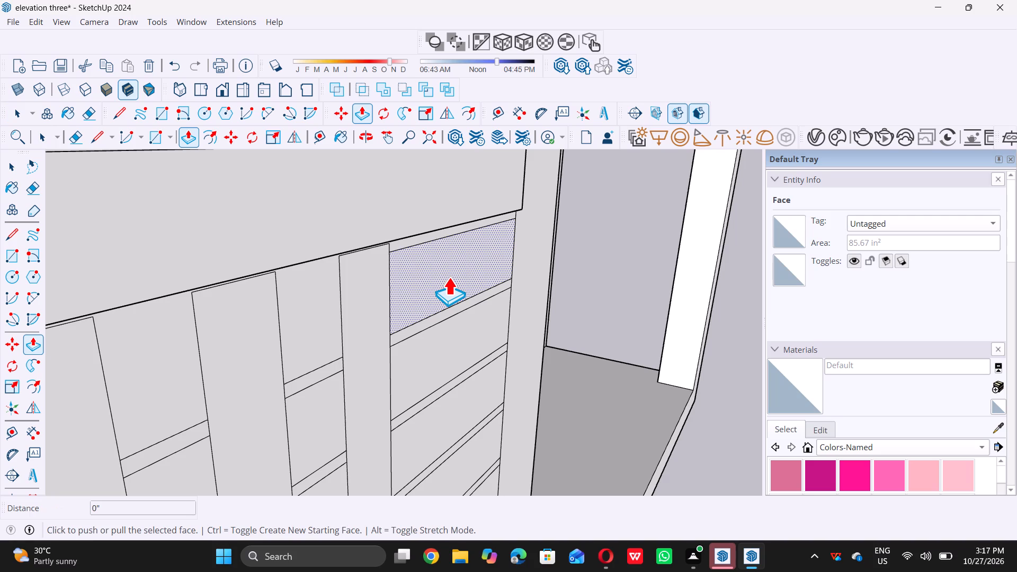
{"action": "left_click", "coordinate": [449, 277]}
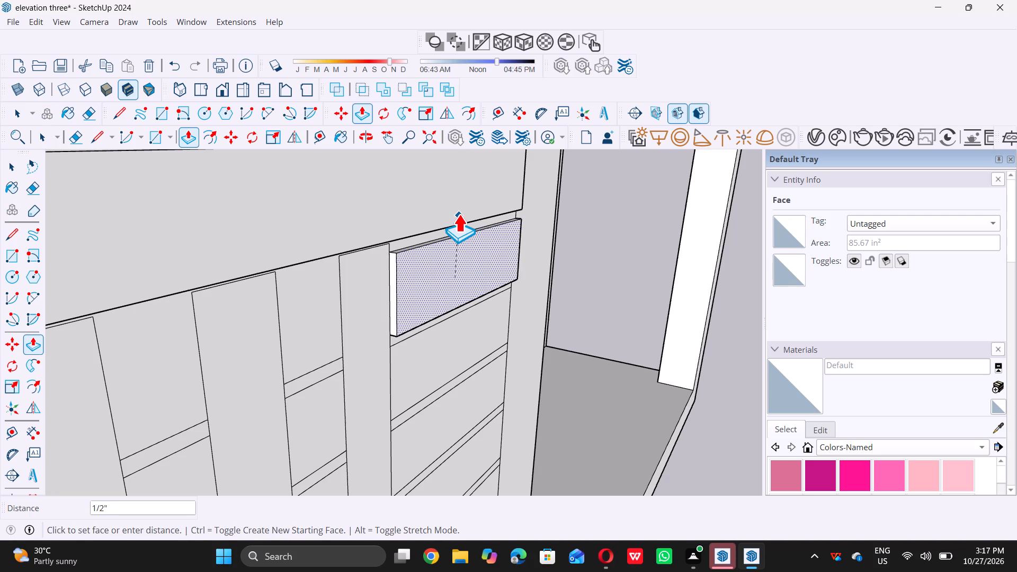
{"action": "left_click", "coordinate": [457, 220]}
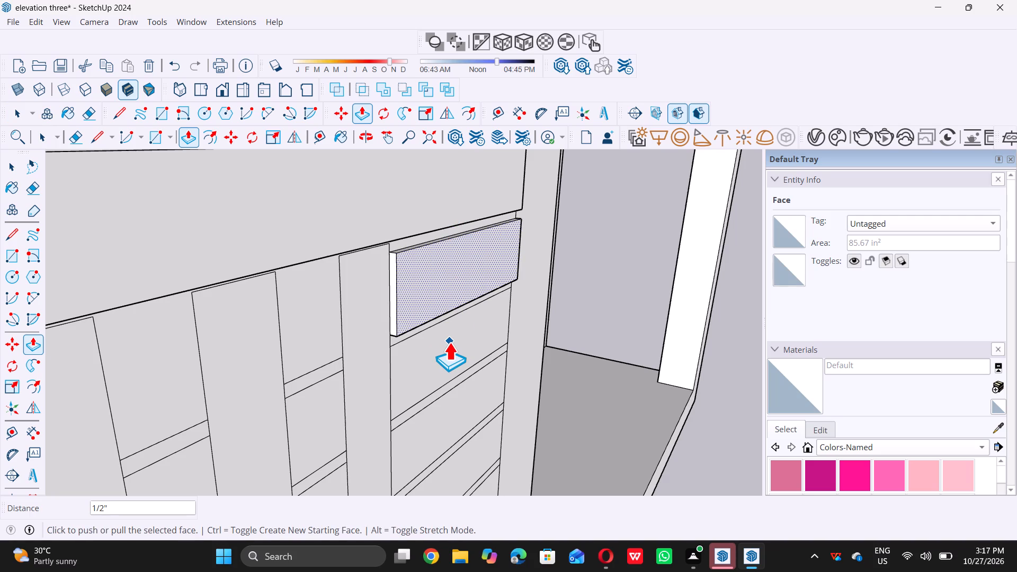
{"action": "key", "text": "space"}
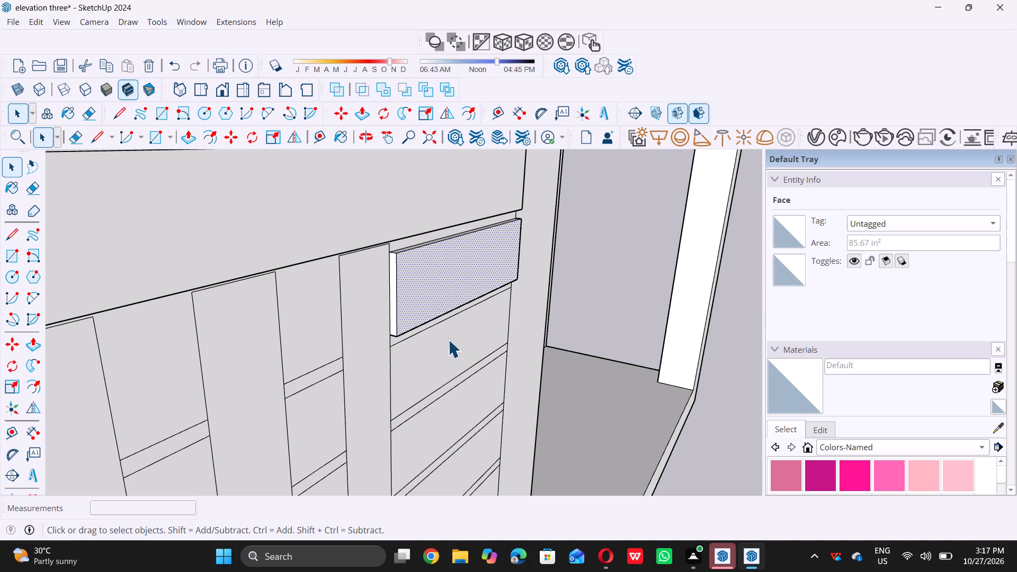
Pull the second board from the top of the porch-side column outward 1/2 inch.
{"action": "left_click", "coordinate": [451, 345]}
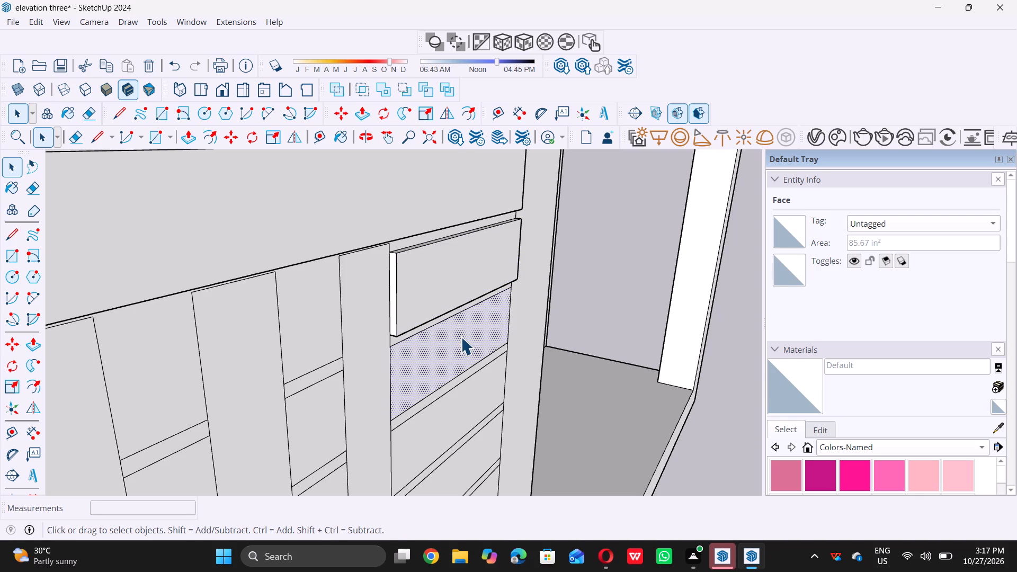
{"action": "key", "text": "p"}
{"action": "left_click", "coordinate": [461, 337]}
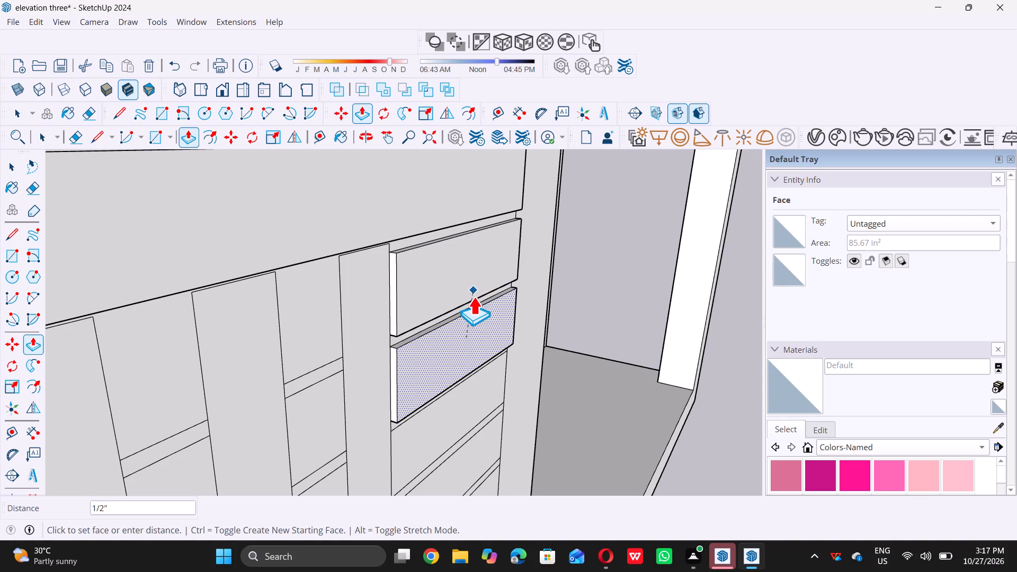
{"action": "left_click", "coordinate": [475, 302]}
{"action": "scroll", "coordinate": [474, 302], "scroll_direction": "down", "scroll_amount": 10}
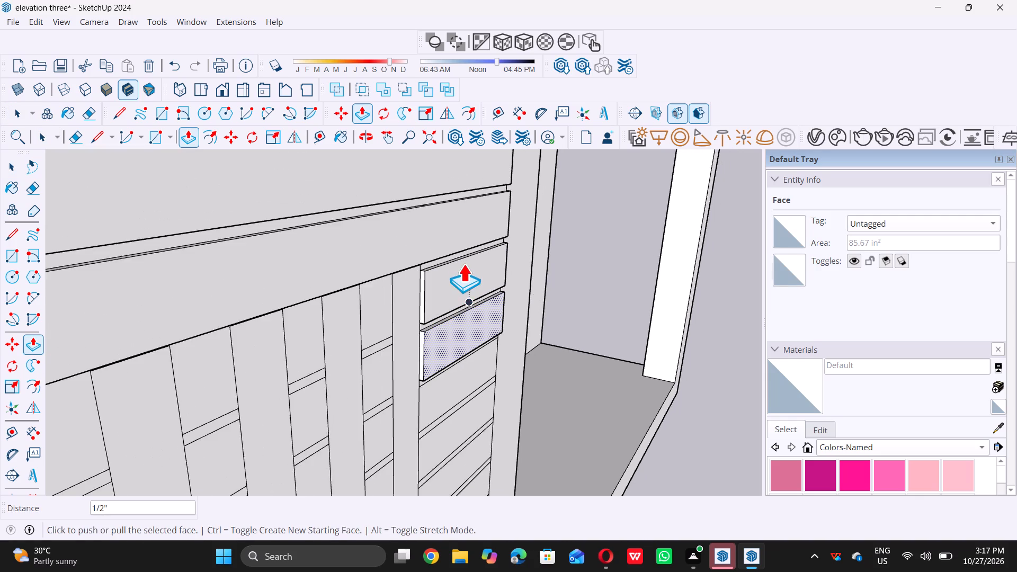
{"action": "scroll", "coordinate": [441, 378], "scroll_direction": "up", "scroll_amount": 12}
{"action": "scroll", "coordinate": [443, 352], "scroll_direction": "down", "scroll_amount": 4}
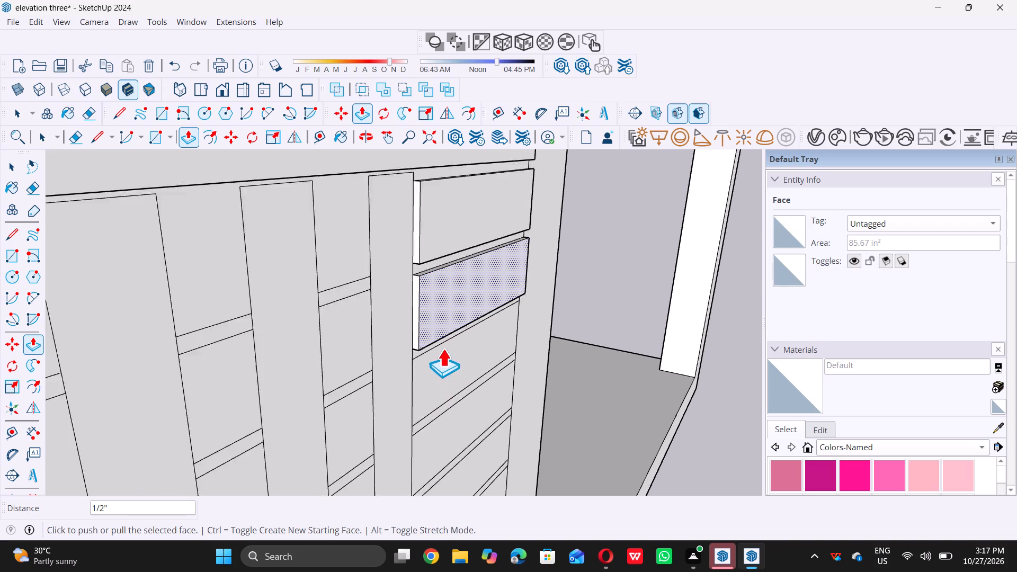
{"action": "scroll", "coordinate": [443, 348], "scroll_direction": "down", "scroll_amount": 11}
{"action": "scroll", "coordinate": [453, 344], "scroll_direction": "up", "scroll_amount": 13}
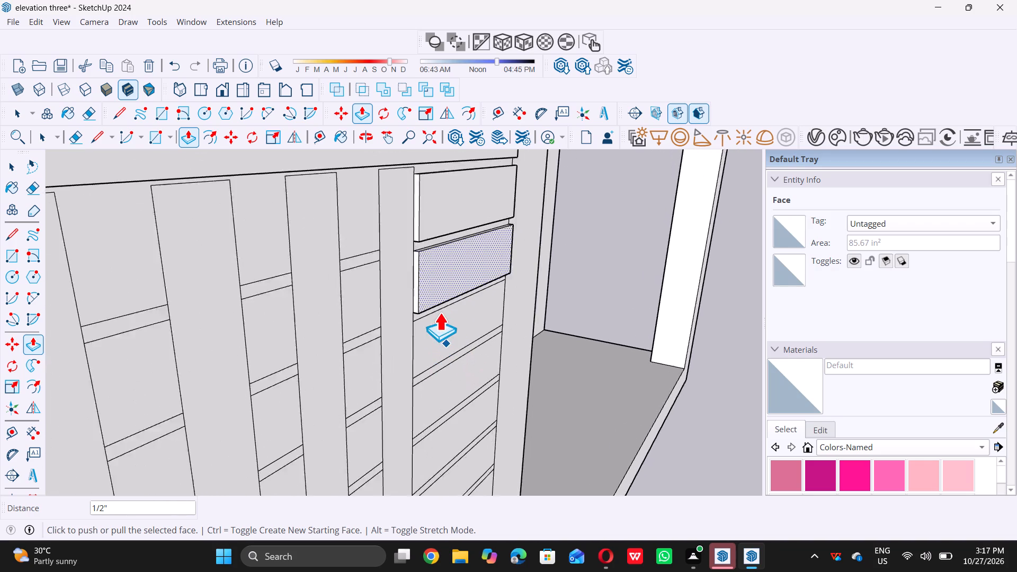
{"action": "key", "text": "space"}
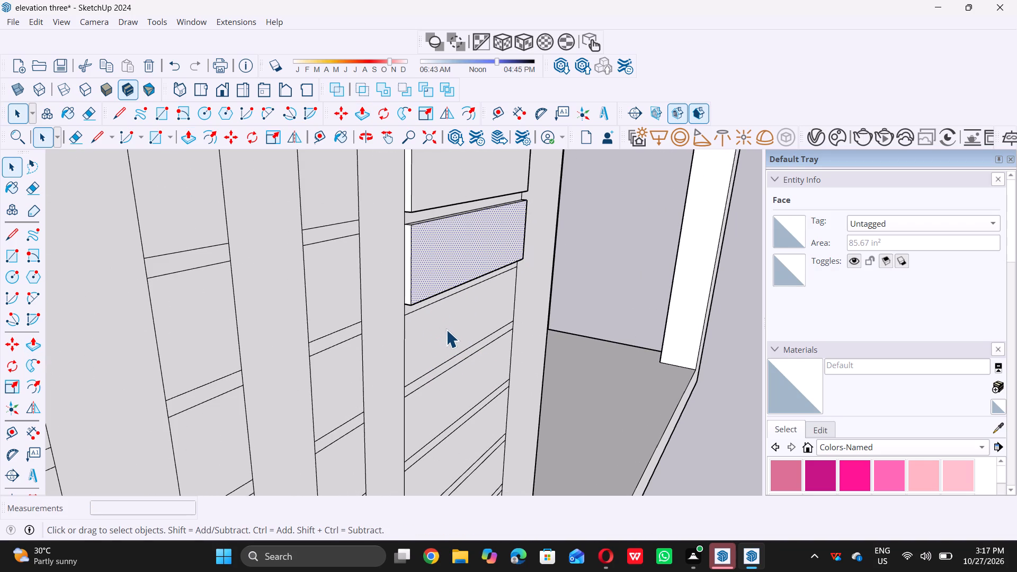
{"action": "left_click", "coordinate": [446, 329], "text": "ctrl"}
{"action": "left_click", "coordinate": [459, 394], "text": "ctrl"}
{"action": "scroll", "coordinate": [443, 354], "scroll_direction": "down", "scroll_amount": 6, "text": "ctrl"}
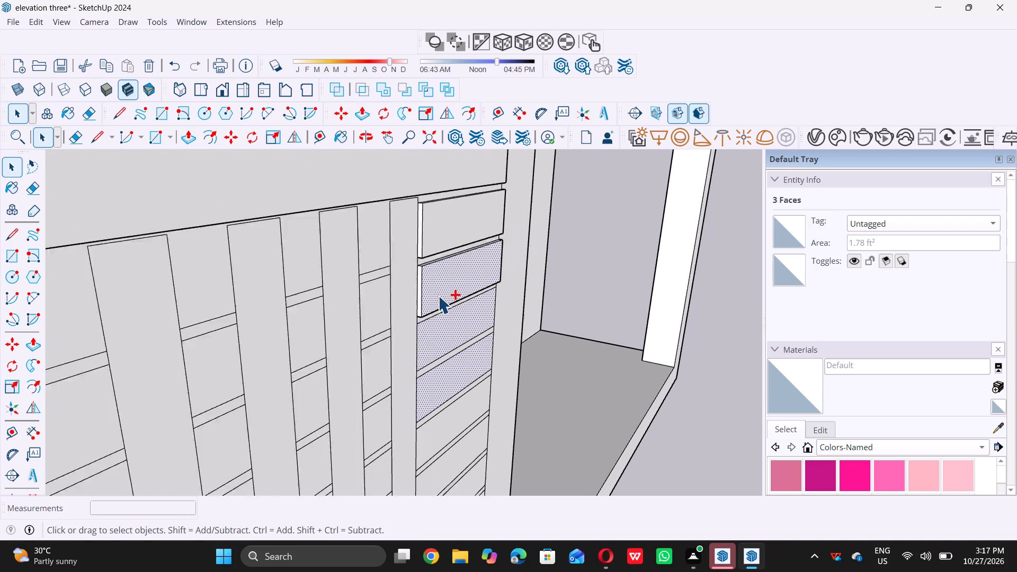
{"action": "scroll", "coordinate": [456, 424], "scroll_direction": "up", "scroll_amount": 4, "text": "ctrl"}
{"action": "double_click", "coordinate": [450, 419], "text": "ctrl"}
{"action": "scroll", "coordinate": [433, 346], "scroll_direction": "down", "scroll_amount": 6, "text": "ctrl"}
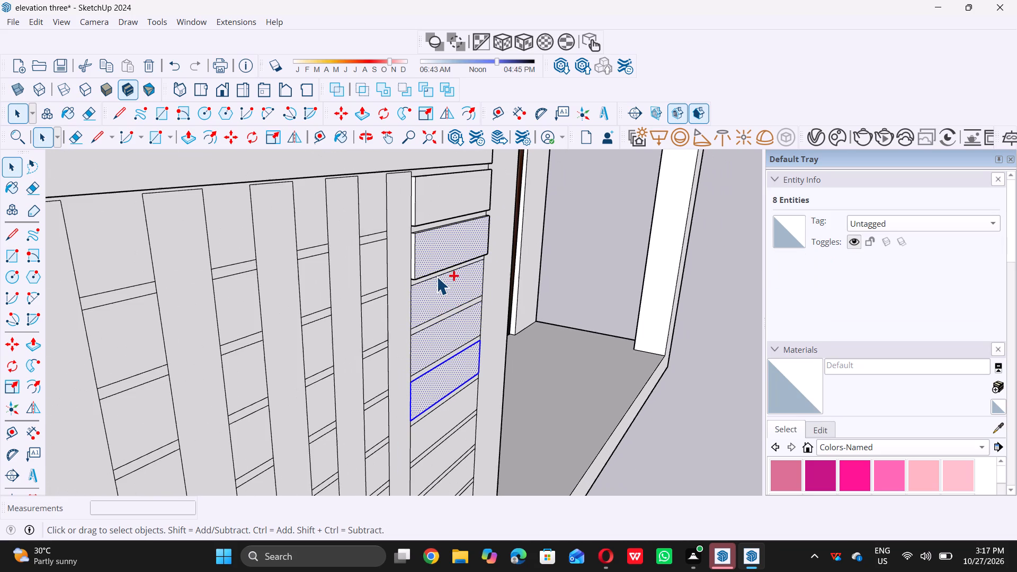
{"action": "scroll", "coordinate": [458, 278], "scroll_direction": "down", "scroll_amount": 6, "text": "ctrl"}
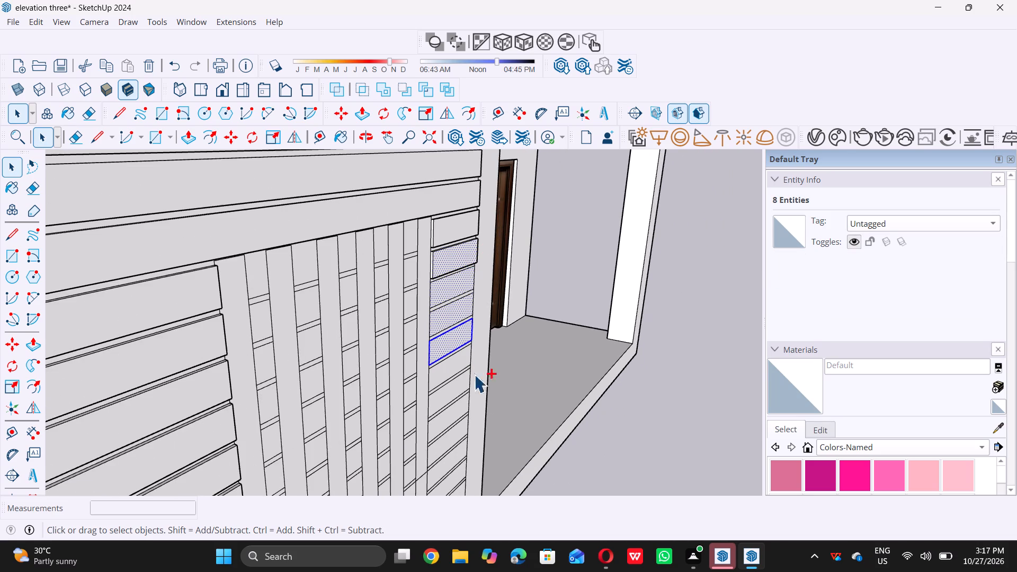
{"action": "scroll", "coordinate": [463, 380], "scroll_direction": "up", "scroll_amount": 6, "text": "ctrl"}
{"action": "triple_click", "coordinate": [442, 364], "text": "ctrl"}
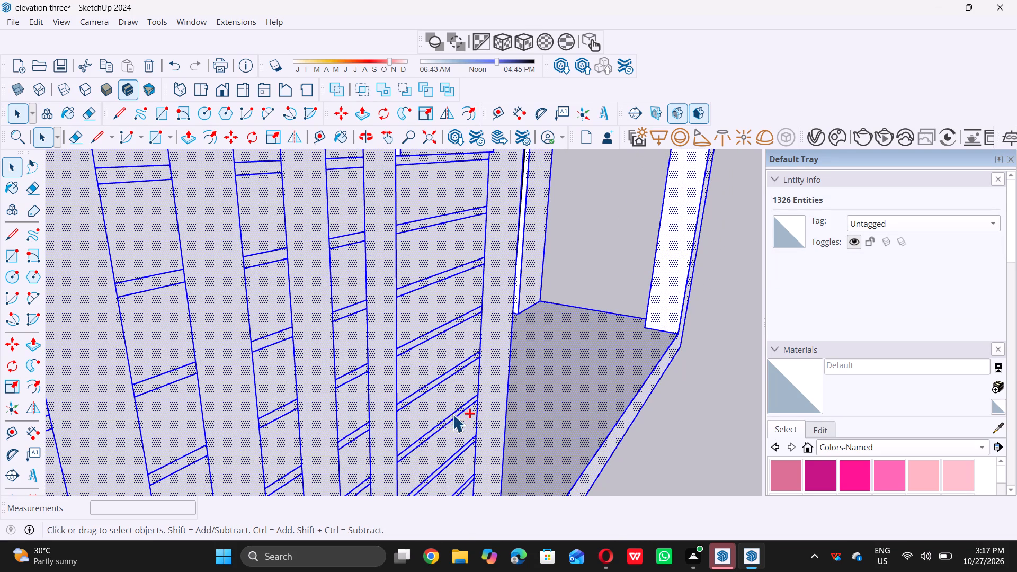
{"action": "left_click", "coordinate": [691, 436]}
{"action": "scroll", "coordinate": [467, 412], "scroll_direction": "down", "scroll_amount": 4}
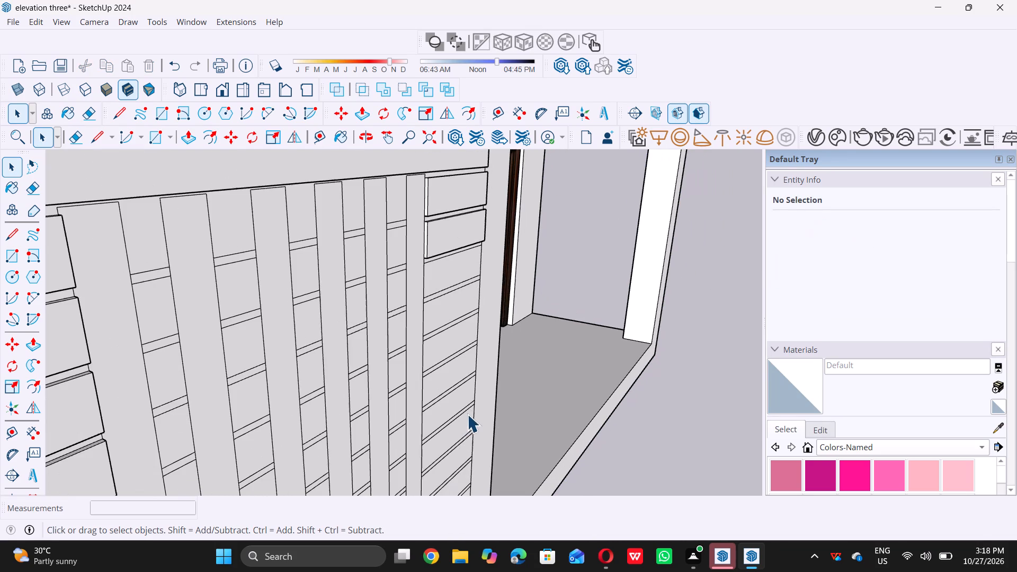
Pull the third and fourth boards from the top of the porch-side column outward 1/2 inch each.
{"action": "key", "text": "p"}
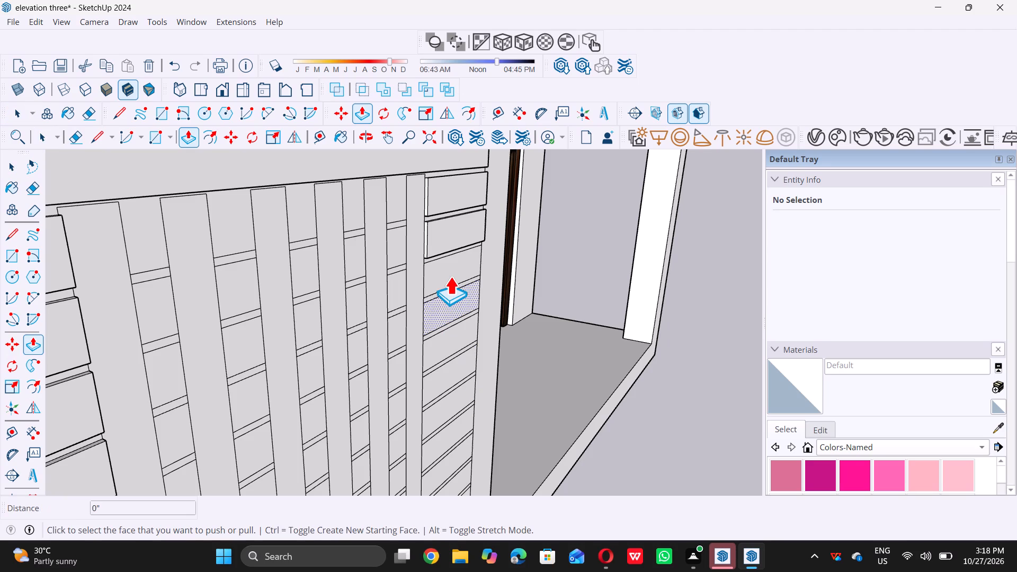
{"action": "left_click", "coordinate": [448, 263]}
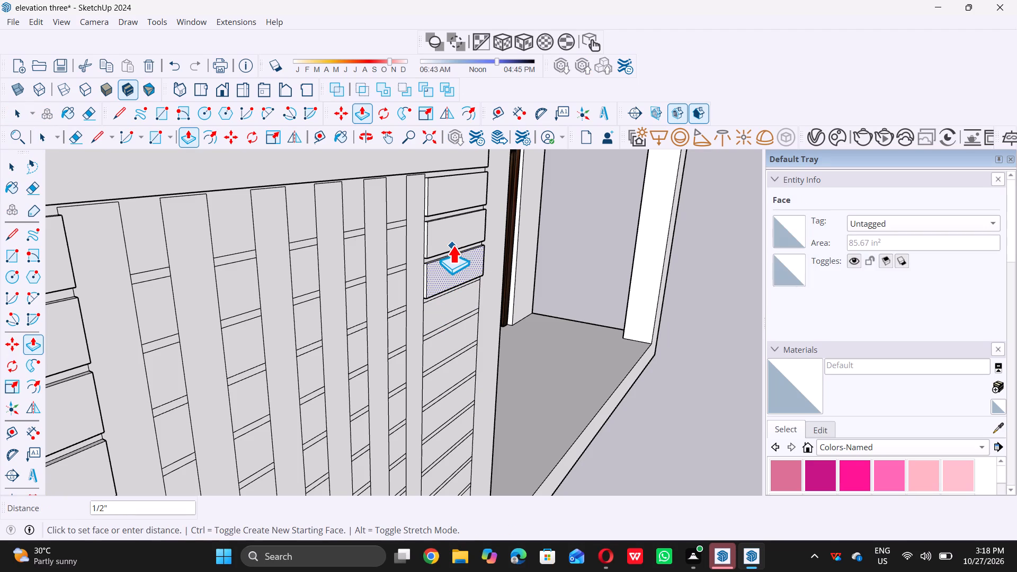
{"action": "double_click", "coordinate": [453, 248]}
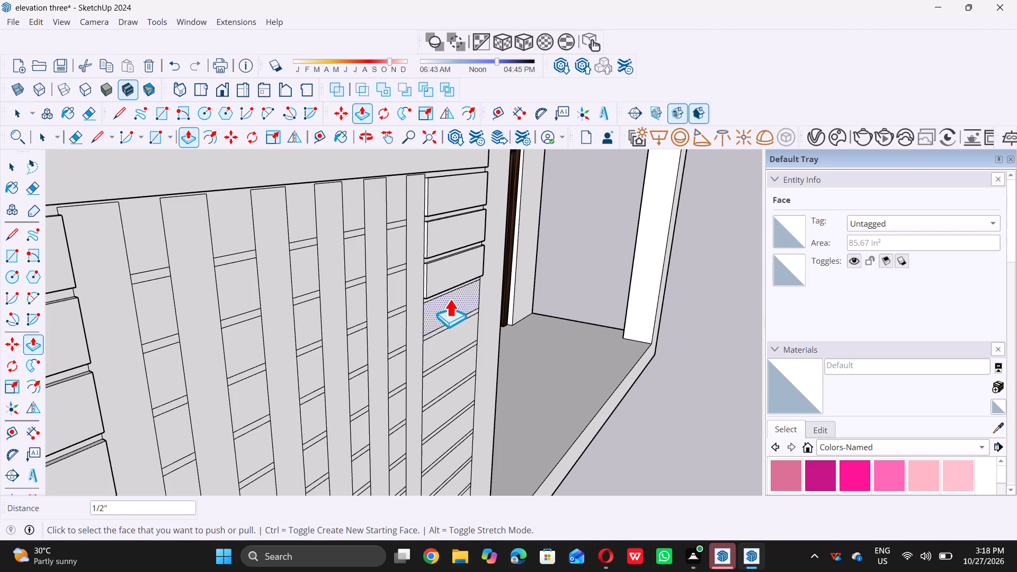
{"action": "double_click", "coordinate": [449, 301]}
Pull the fifth board from the top of the porch-side column outward 1/2 inch, level with the boards above it.
{"action": "scroll", "coordinate": [447, 289], "scroll_direction": "up", "scroll_amount": 4}
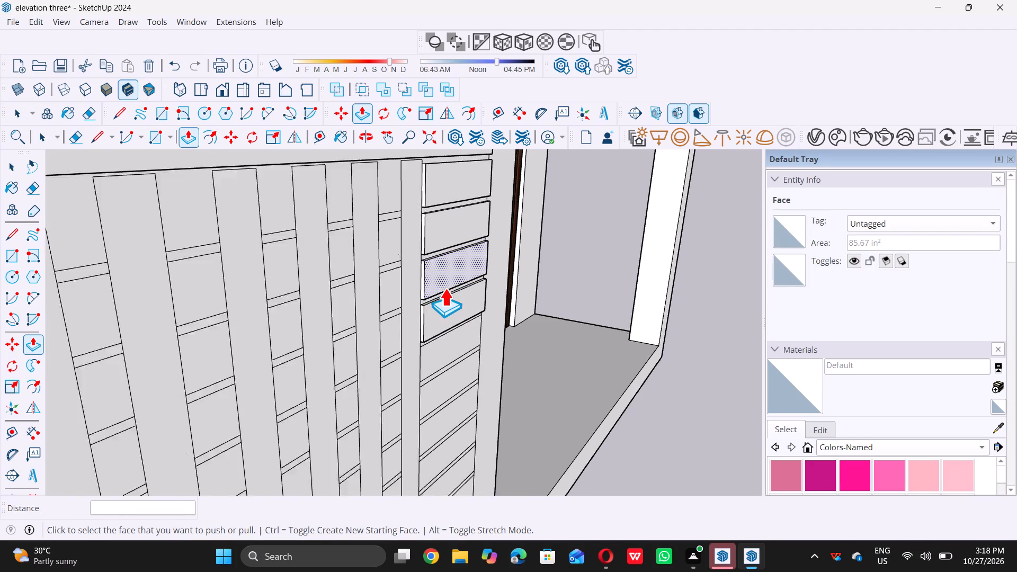
{"action": "scroll", "coordinate": [445, 288], "scroll_direction": "up", "scroll_amount": 4}
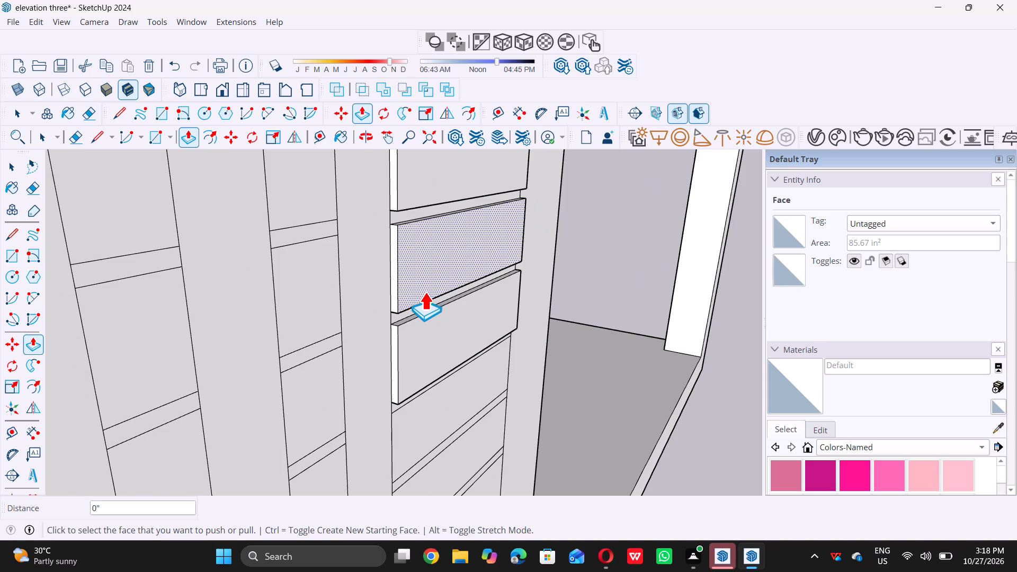
{"action": "scroll", "coordinate": [423, 293], "scroll_direction": "up", "scroll_amount": 5}
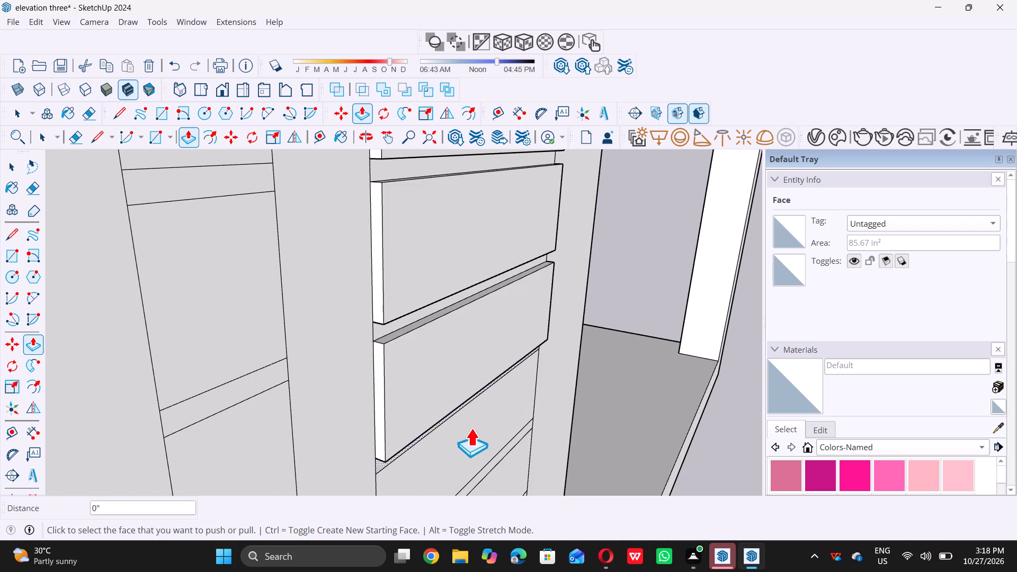
{"action": "left_click", "coordinate": [471, 428]}
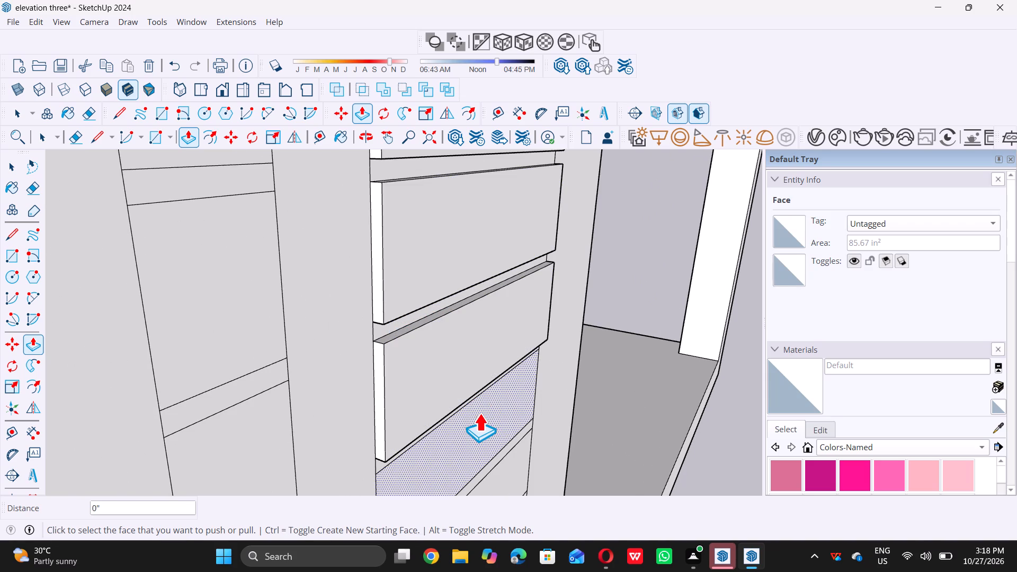
{"action": "left_click", "coordinate": [487, 415]}
{"action": "scroll", "coordinate": [503, 373], "scroll_direction": "down", "scroll_amount": 3}
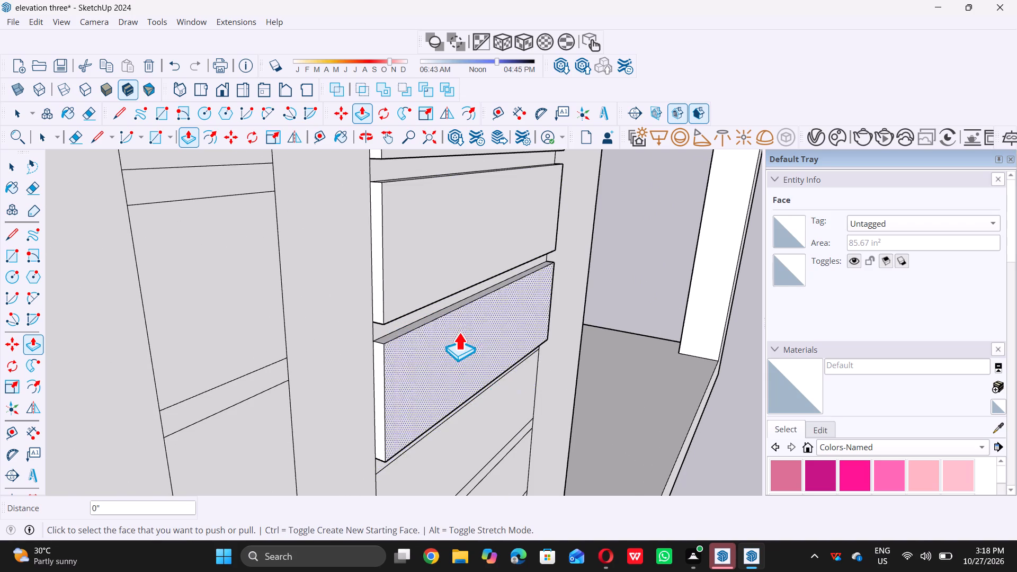
{"action": "scroll", "coordinate": [459, 332], "scroll_direction": "down", "scroll_amount": 20}
{"action": "middle_click_drag", "start_coordinate": [455, 370], "coordinate": [444, 312]}
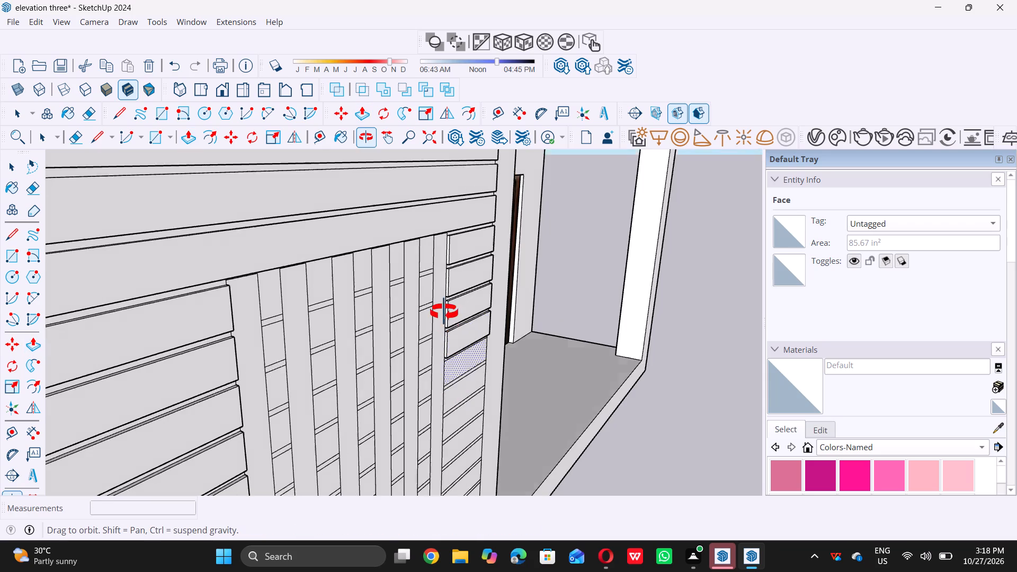
{"action": "middle_click_drag", "start_coordinate": [444, 312], "coordinate": [445, 311]}
{"action": "scroll", "coordinate": [459, 372], "scroll_direction": "up", "scroll_amount": 7}
{"action": "left_click", "coordinate": [462, 378]}
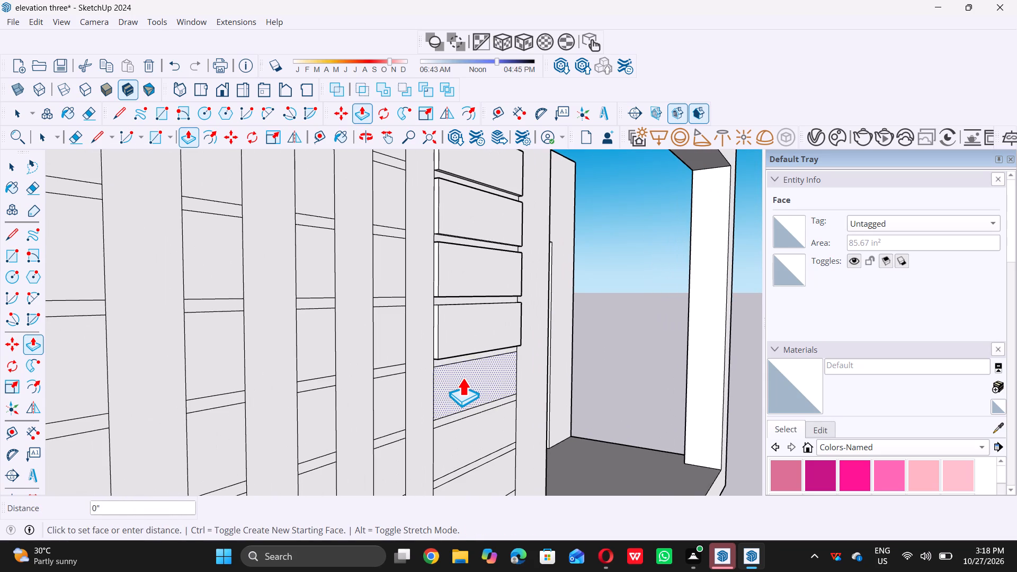
{"action": "left_click", "coordinate": [478, 350]}
Pull the sixth board from the top of the porch-side column outward 1/2 inch.
{"action": "scroll", "coordinate": [470, 344], "scroll_direction": "down", "scroll_amount": 10}
{"action": "scroll", "coordinate": [460, 374], "scroll_direction": "up", "scroll_amount": 3}
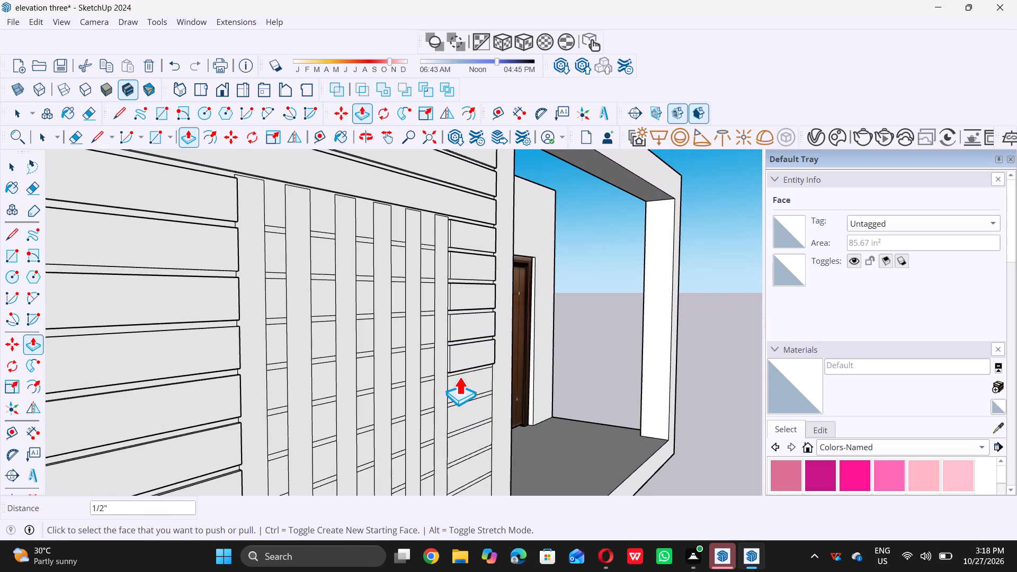
{"action": "scroll", "coordinate": [459, 377], "scroll_direction": "up", "scroll_amount": 8}
{"action": "left_click", "coordinate": [467, 382]}
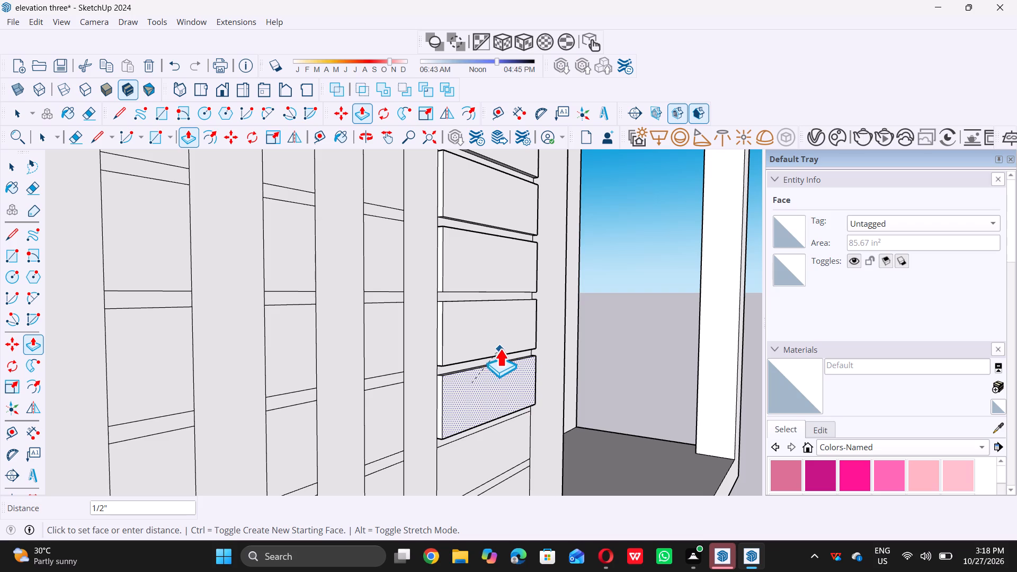
{"action": "left_click", "coordinate": [497, 353]}
Pull the seventh board from the top of the porch-side column outward 1/2 inch.
{"action": "scroll", "coordinate": [485, 351], "scroll_direction": "down", "scroll_amount": 10}
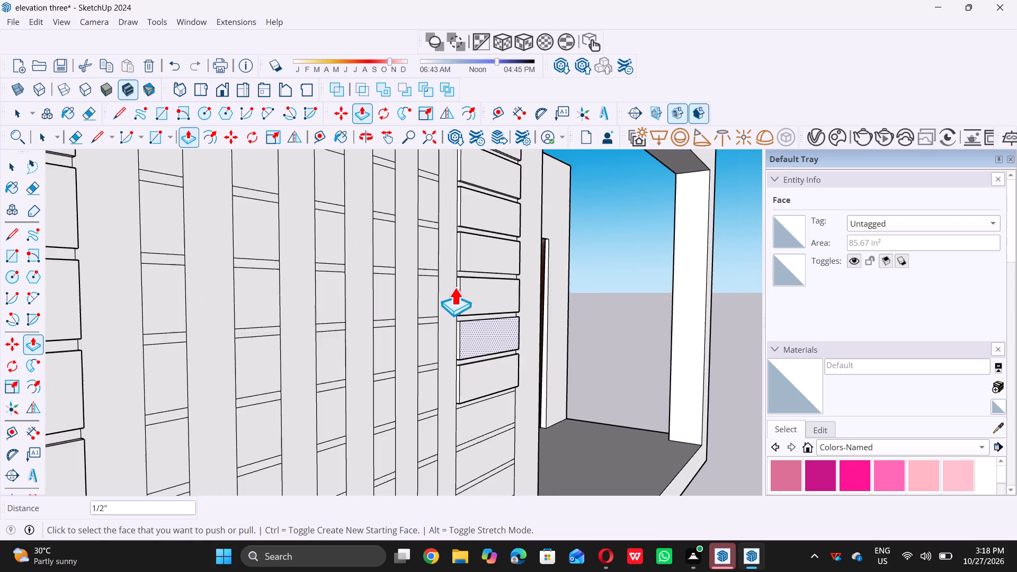
{"action": "scroll", "coordinate": [454, 287], "scroll_direction": "down", "scroll_amount": 4}
{"action": "scroll", "coordinate": [474, 353], "scroll_direction": "up", "scroll_amount": 6}
{"action": "left_click", "coordinate": [472, 364]}
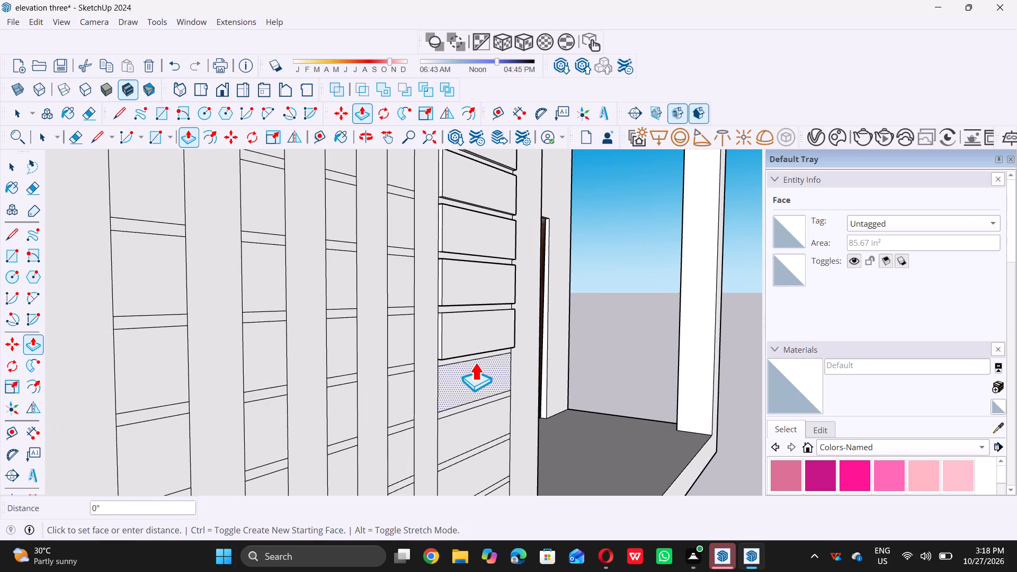
{"action": "double_click", "coordinate": [484, 348]}
Pull the eighth board from the top of the porch-side column outward 1/2 inch.
{"action": "scroll", "coordinate": [460, 342], "scroll_direction": "down", "scroll_amount": 11}
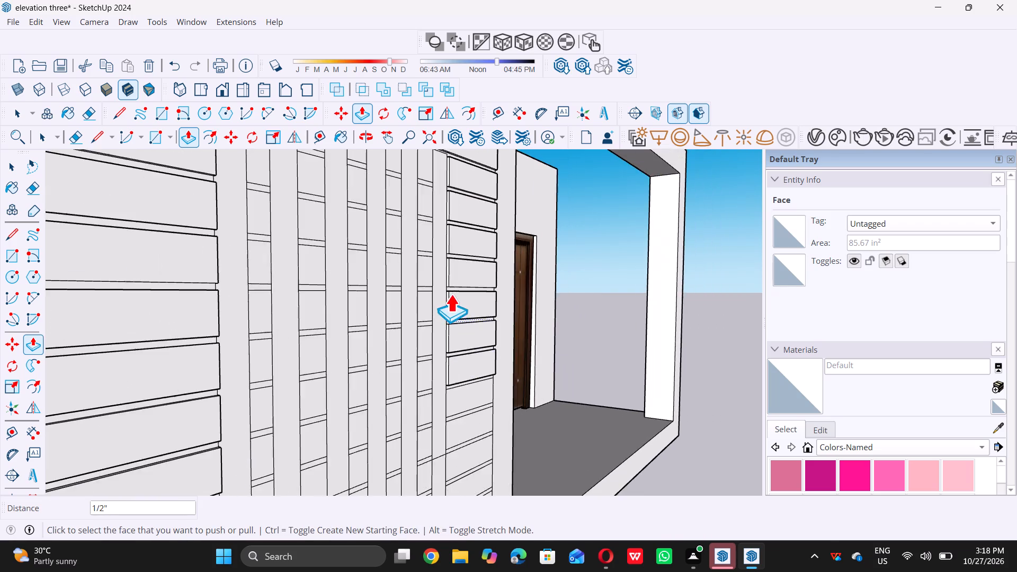
{"action": "scroll", "coordinate": [451, 369], "scroll_direction": "up", "scroll_amount": 11}
{"action": "left_click", "coordinate": [466, 368]}
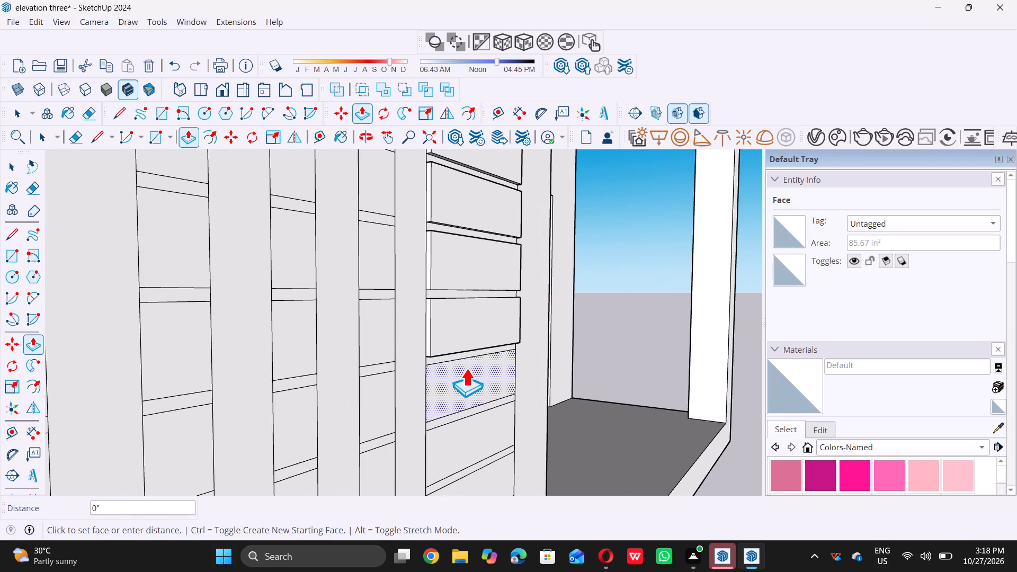
{"action": "left_click", "coordinate": [484, 344]}
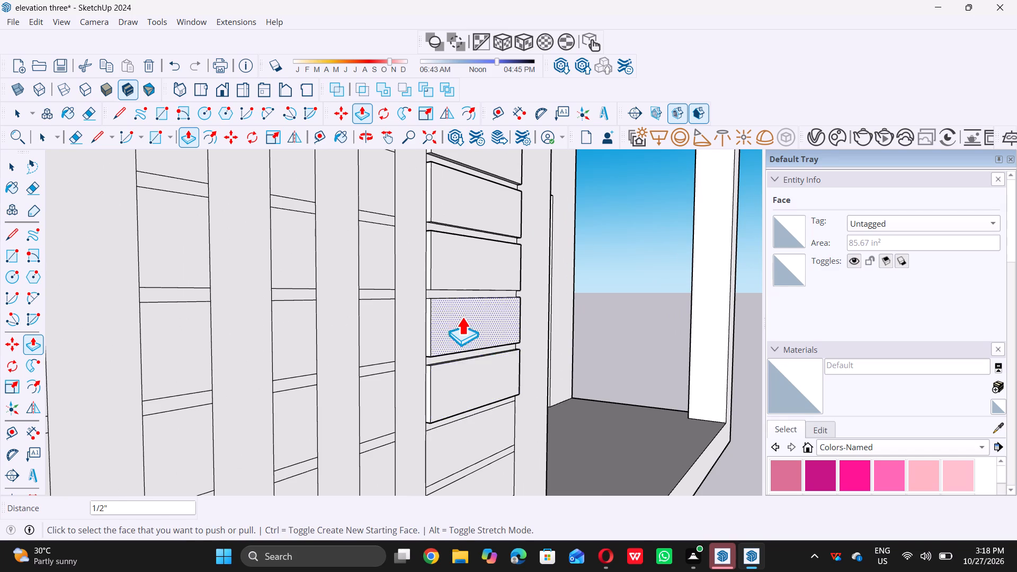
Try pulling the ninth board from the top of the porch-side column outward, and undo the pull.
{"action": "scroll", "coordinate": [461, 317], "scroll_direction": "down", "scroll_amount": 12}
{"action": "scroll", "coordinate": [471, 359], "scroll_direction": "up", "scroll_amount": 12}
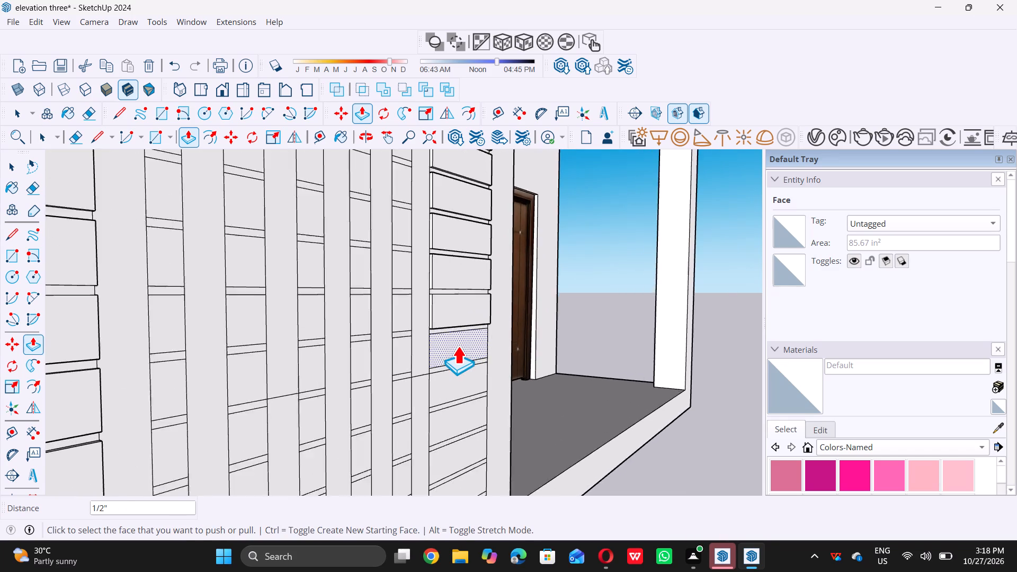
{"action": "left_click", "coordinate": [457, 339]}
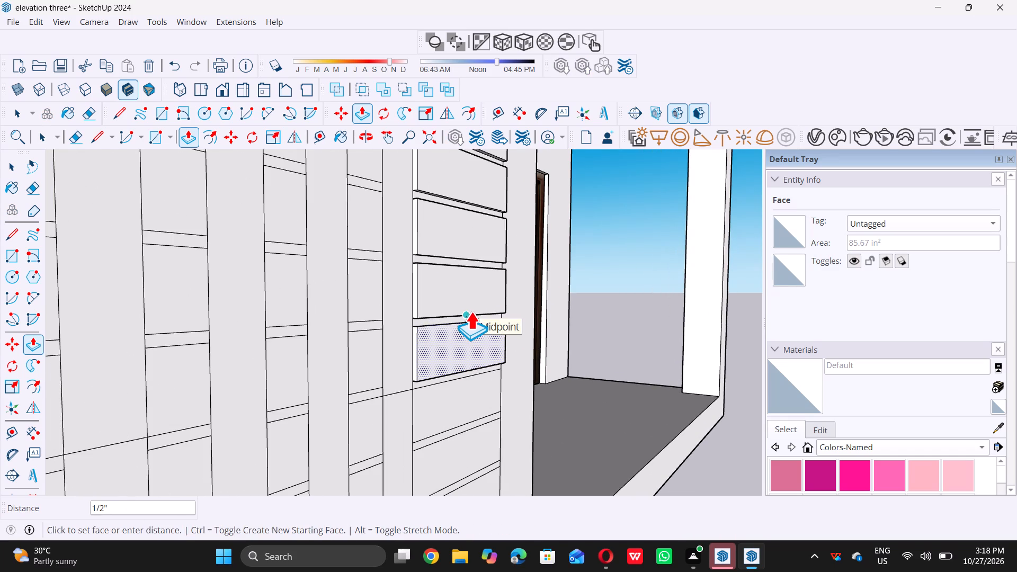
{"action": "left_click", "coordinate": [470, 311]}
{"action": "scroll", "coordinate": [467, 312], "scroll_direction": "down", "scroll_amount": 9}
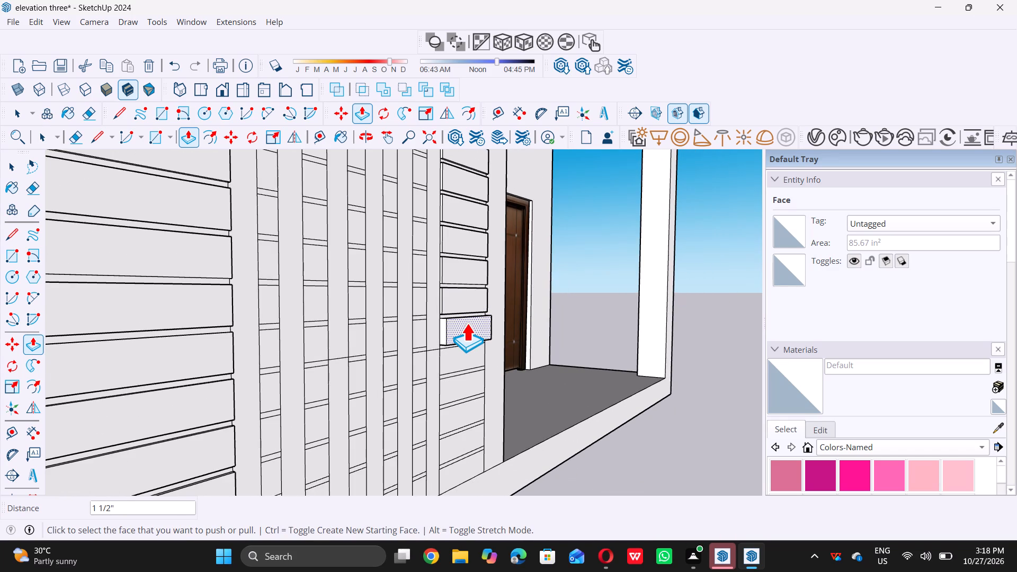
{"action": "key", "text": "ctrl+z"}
Pull the ninth board from the top of the porch-side column outward 1/2 inch, level with the board above it.
{"action": "left_click", "coordinate": [461, 319]}
{"action": "scroll", "coordinate": [465, 312], "scroll_direction": "up", "scroll_amount": 4}
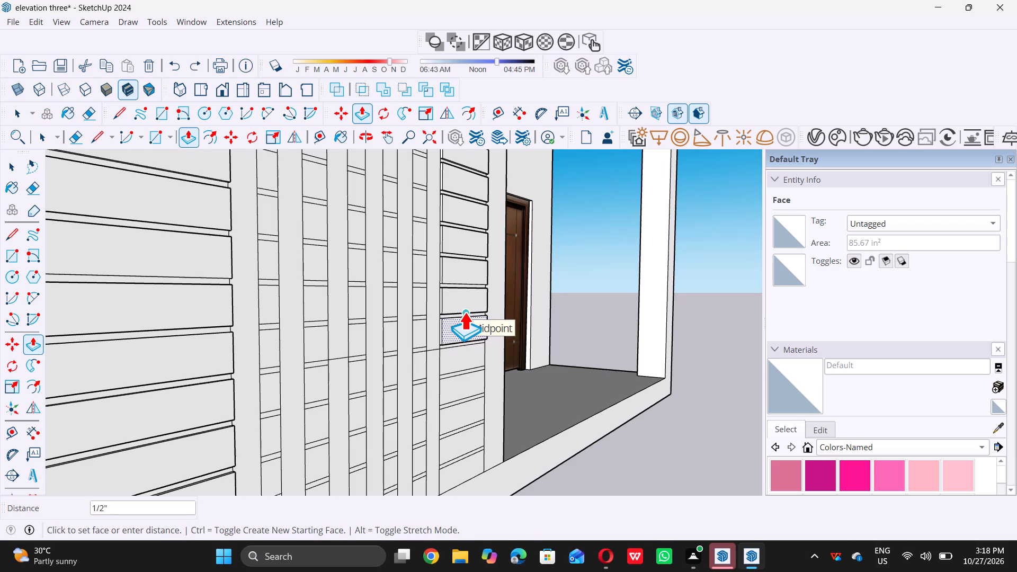
{"action": "scroll", "coordinate": [465, 312], "scroll_direction": "up", "scroll_amount": 6}
{"action": "left_click", "coordinate": [463, 311]}
Pull the tenth board from the top of the porch-side column outward 1/2 inch.
{"action": "scroll", "coordinate": [463, 311], "scroll_direction": "down", "scroll_amount": 8}
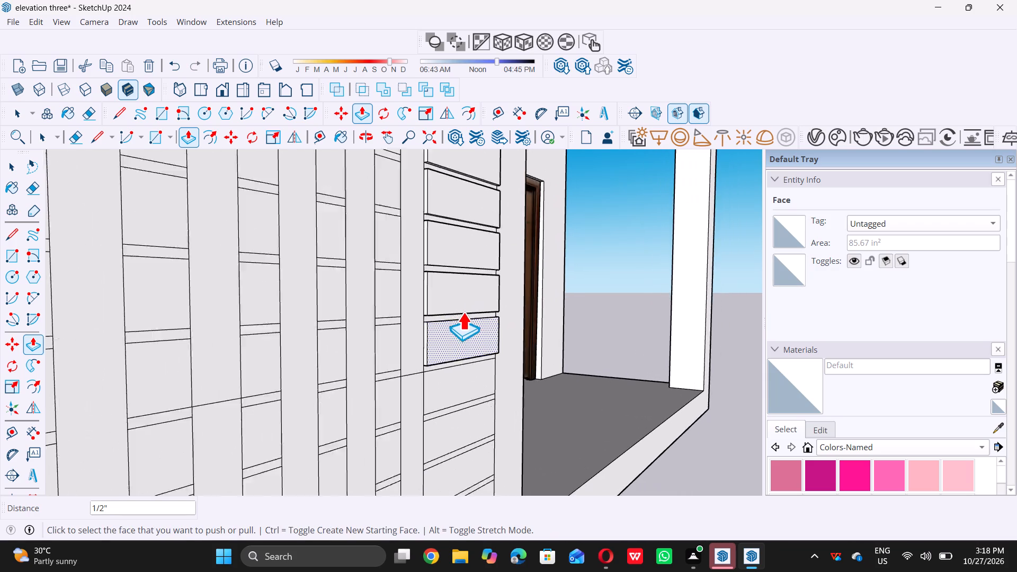
{"action": "scroll", "coordinate": [455, 362], "scroll_direction": "up", "scroll_amount": 9}
{"action": "left_click", "coordinate": [454, 368]}
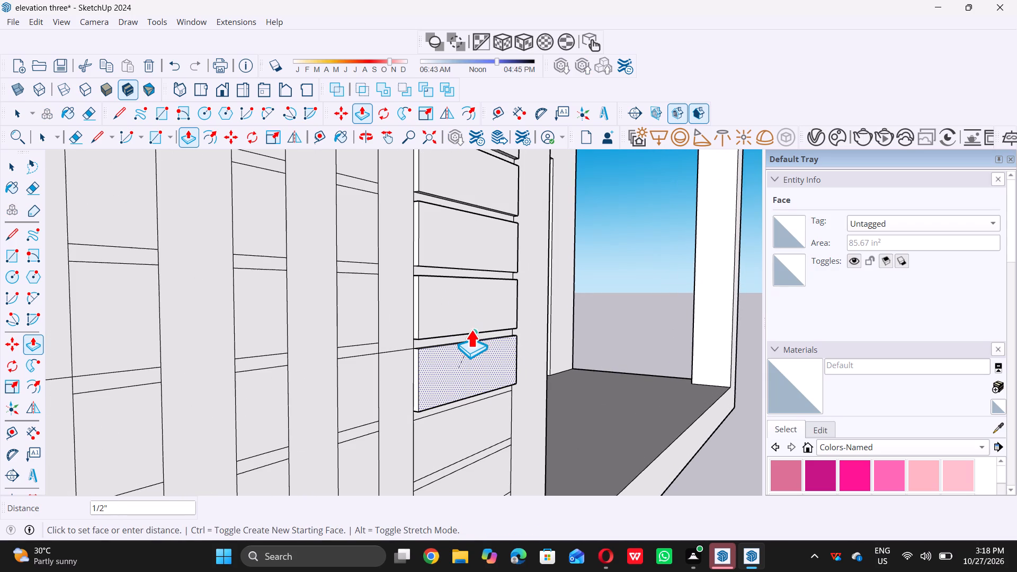
{"action": "left_click", "coordinate": [471, 328]}
Pull the eleventh board from the top of the porch-side column outward 1/2 inch.
{"action": "scroll", "coordinate": [463, 354], "scroll_direction": "down", "scroll_amount": 6}
{"action": "scroll", "coordinate": [461, 388], "scroll_direction": "up", "scroll_amount": 4}
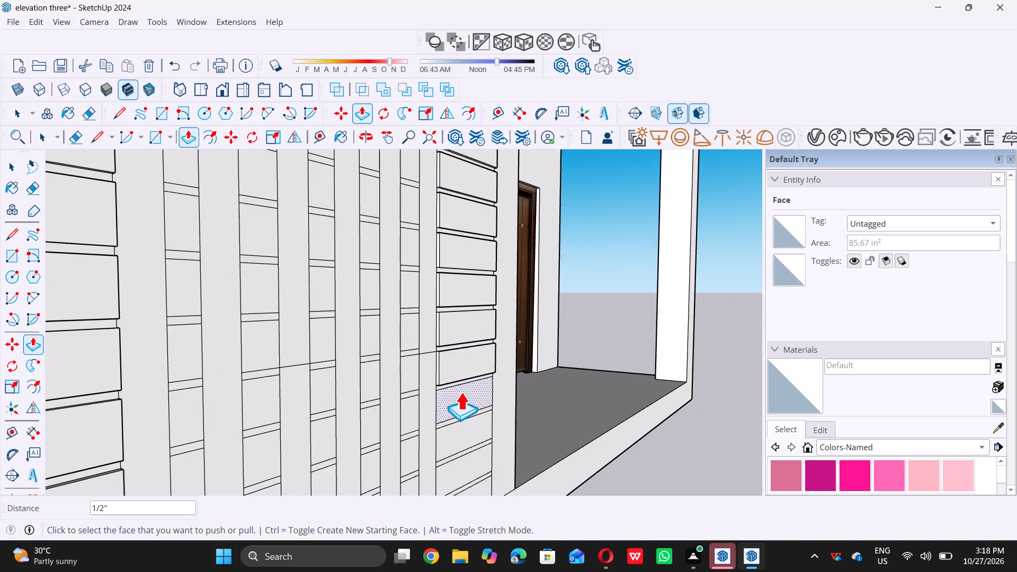
{"action": "scroll", "coordinate": [457, 397], "scroll_direction": "up", "scroll_amount": 3}
{"action": "left_click", "coordinate": [457, 397]}
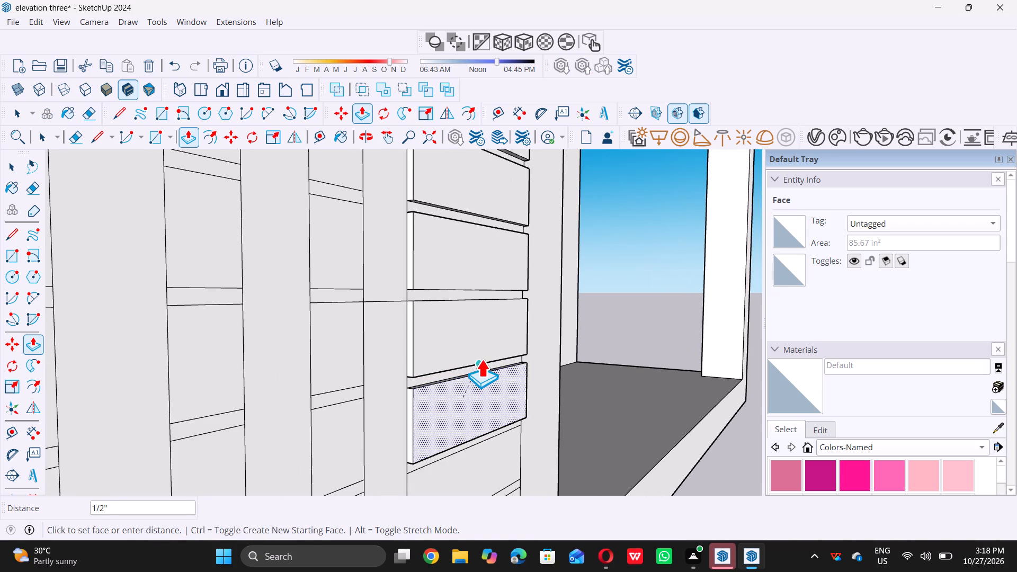
{"action": "left_click", "coordinate": [481, 359]}
Pull the third board from the bottom of the porch-side column outward 1/2 inch.
{"action": "scroll", "coordinate": [469, 348], "scroll_direction": "down", "scroll_amount": 16}
{"action": "scroll", "coordinate": [489, 369], "scroll_direction": "up", "scroll_amount": 2}
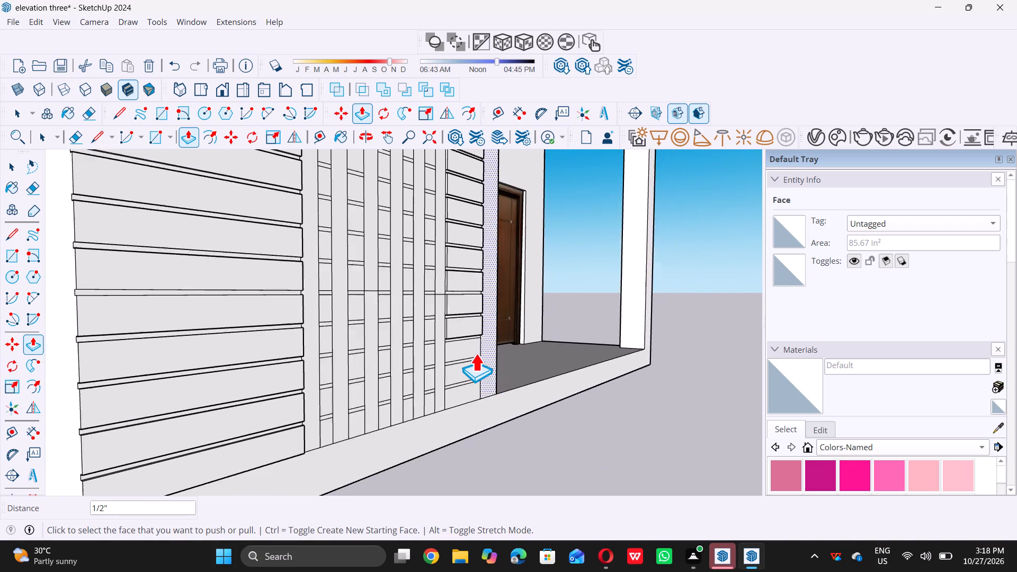
{"action": "scroll", "coordinate": [476, 353], "scroll_direction": "up", "scroll_amount": 9}
{"action": "left_click", "coordinate": [445, 335]}
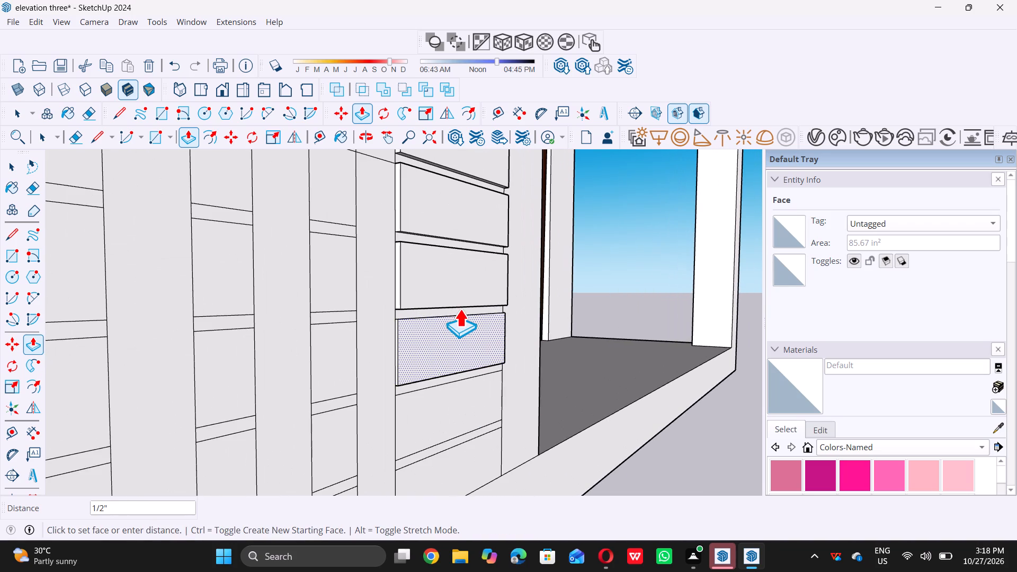
{"action": "triple_click", "coordinate": [458, 304]}
{"action": "scroll", "coordinate": [458, 305], "scroll_direction": "down", "scroll_amount": 9}
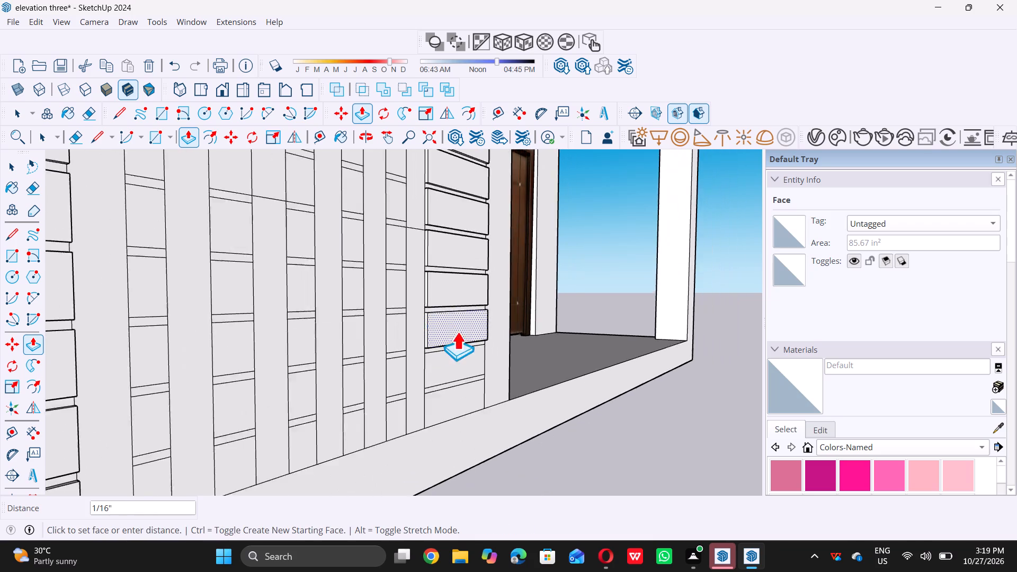
{"action": "scroll", "coordinate": [451, 353], "scroll_direction": "up", "scroll_amount": 5}
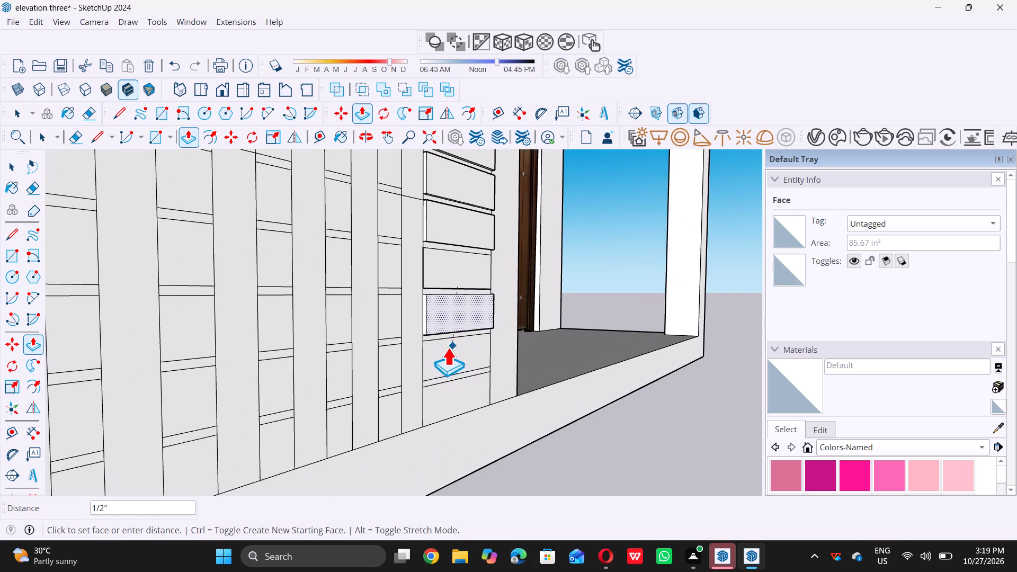
{"action": "scroll", "coordinate": [445, 353], "scroll_direction": "up", "scroll_amount": 5}
{"action": "key", "text": "space"}
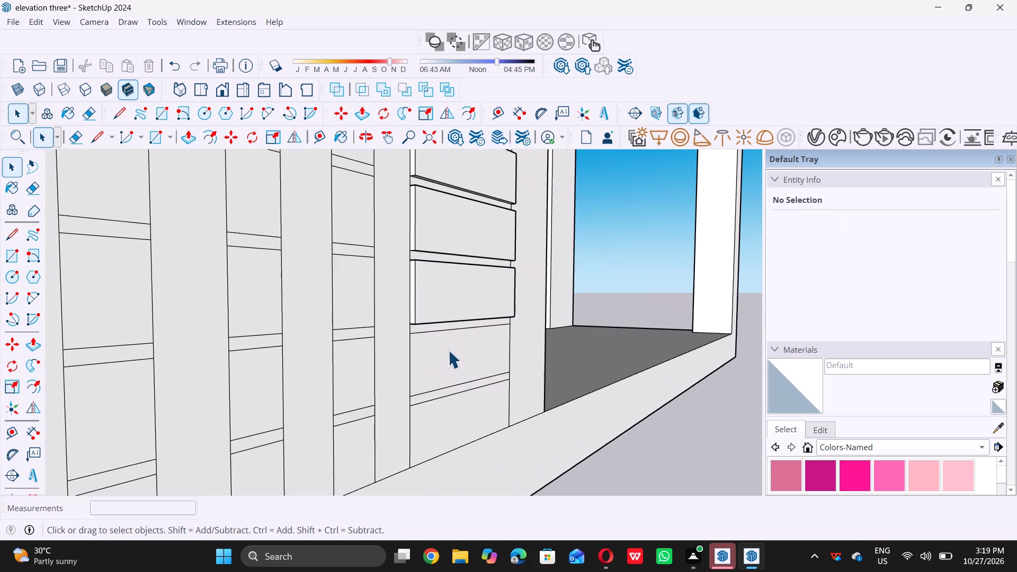
Pull the second board from the bottom of the porch-side column outward 1/2 inch.
{"action": "double_click", "coordinate": [451, 361]}
{"action": "key", "text": "p"}
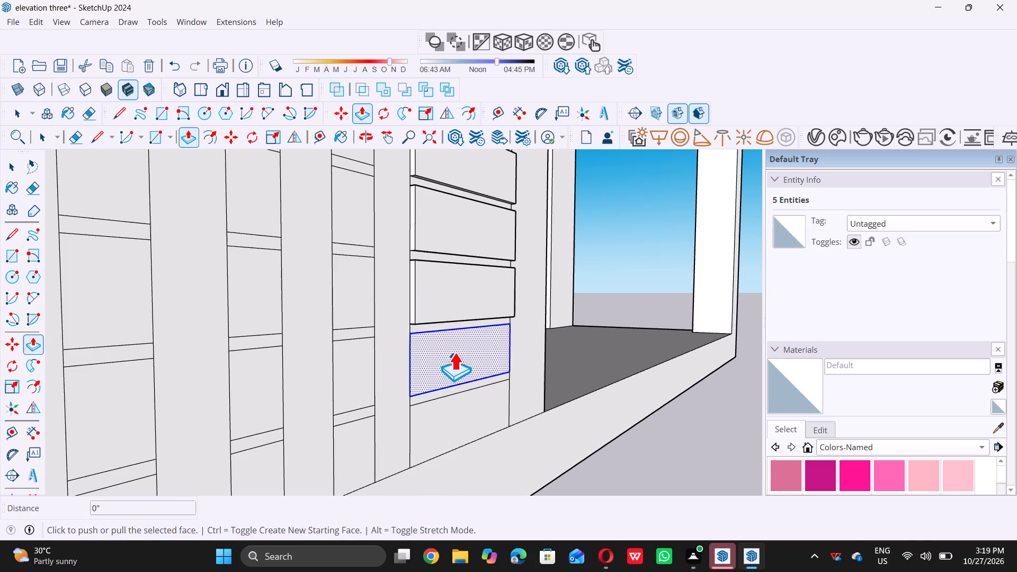
{"action": "left_click", "coordinate": [454, 352]}
{"action": "double_click", "coordinate": [468, 319]}
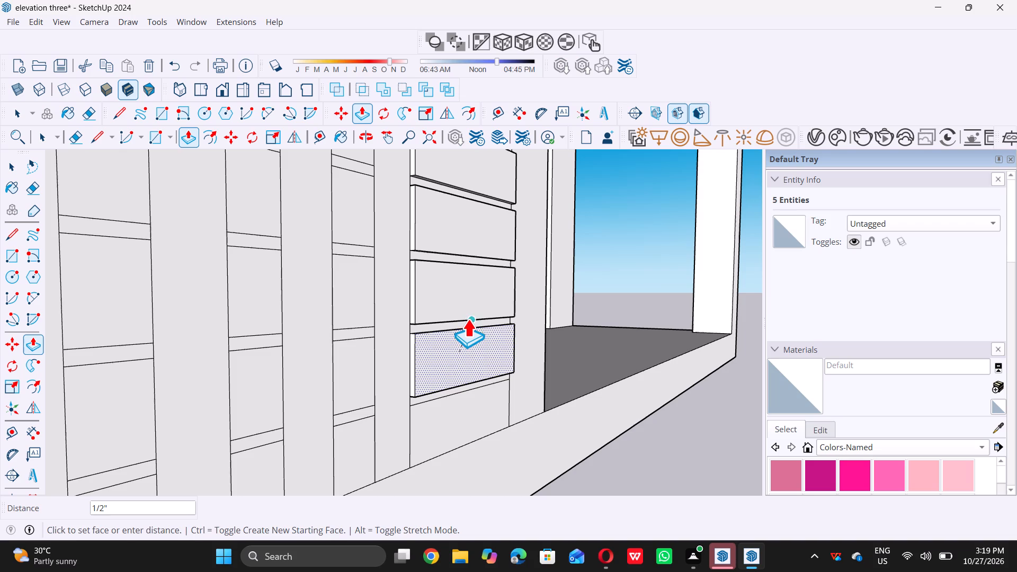
{"action": "key", "text": "space"}
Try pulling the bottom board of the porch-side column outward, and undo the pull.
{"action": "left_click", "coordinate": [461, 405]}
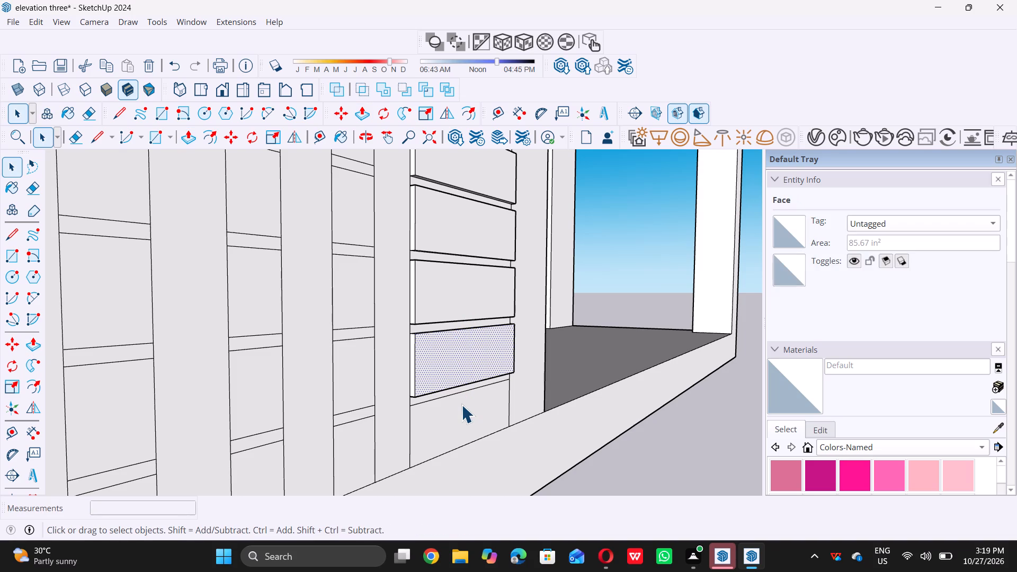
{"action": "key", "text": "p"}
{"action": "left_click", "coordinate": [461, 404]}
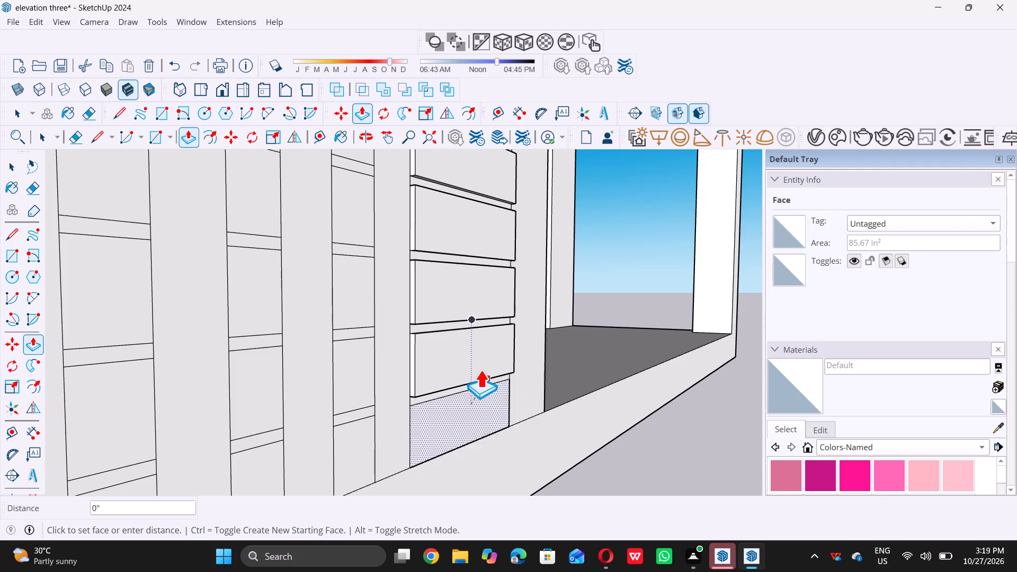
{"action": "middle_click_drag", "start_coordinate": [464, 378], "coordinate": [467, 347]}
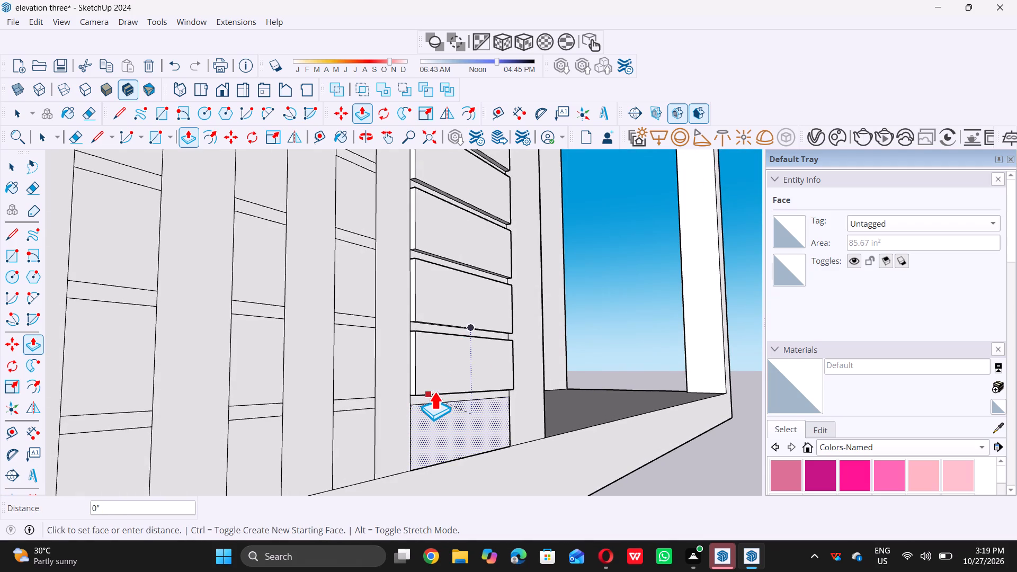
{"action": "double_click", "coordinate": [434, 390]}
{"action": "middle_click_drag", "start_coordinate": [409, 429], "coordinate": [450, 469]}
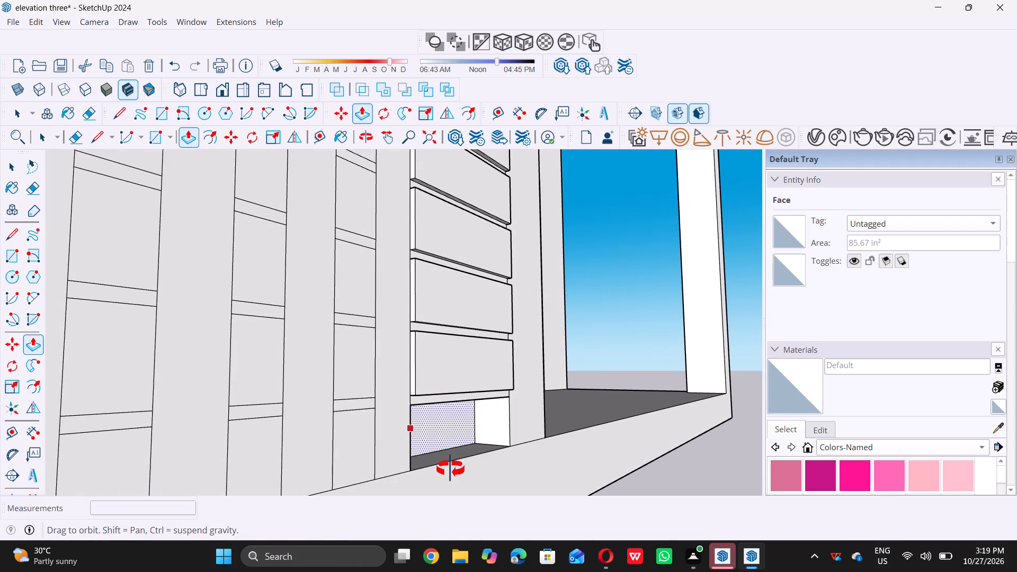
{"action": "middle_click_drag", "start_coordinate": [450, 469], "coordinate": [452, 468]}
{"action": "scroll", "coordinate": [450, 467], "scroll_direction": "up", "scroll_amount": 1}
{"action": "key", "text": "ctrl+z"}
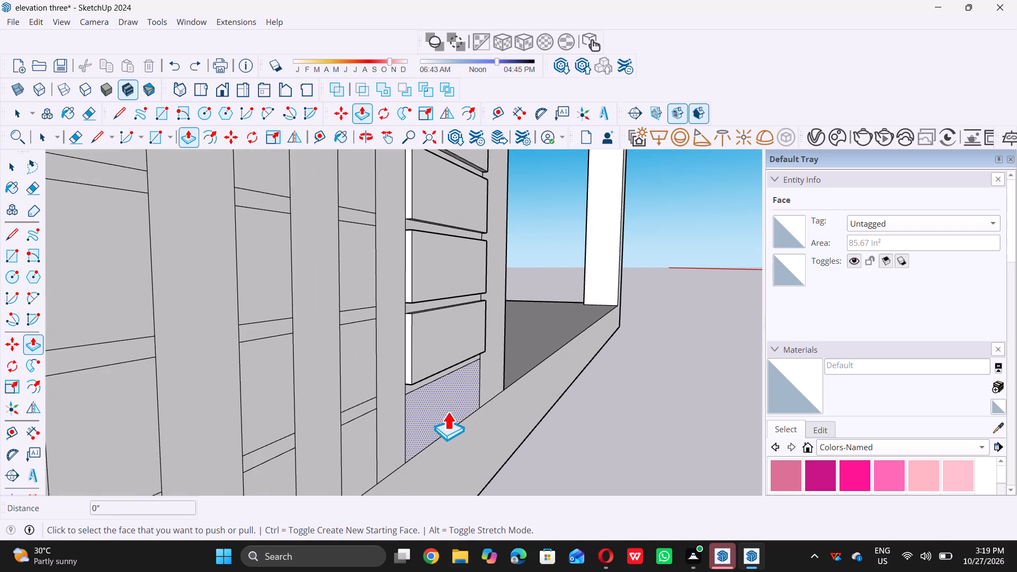
Pull the bottom board of the porch-side column outward 1/2 inch.
{"action": "left_click", "coordinate": [446, 404]}
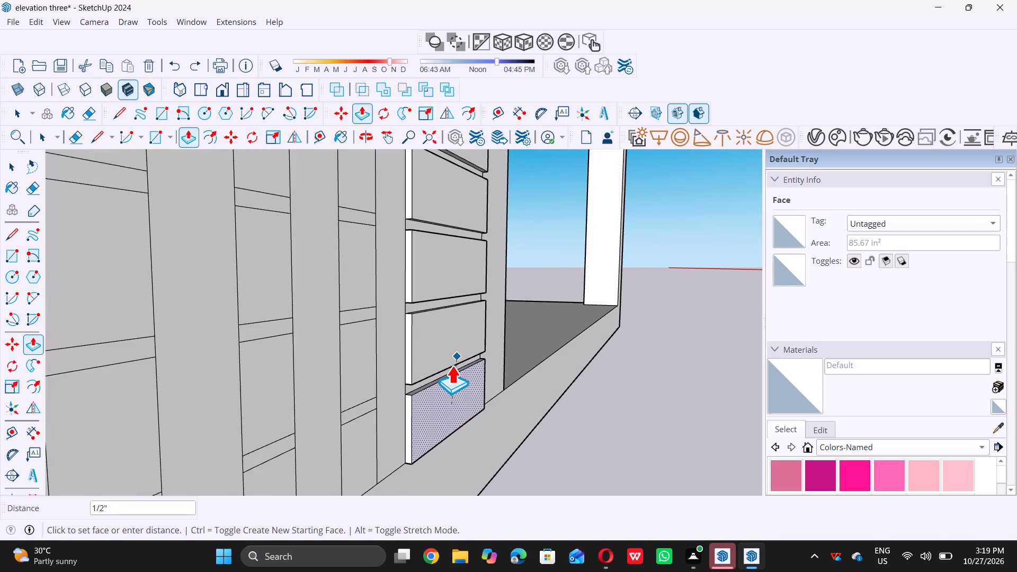
{"action": "left_click", "coordinate": [451, 365]}
{"action": "key", "text": "space"}
{"action": "scroll", "coordinate": [463, 388], "scroll_direction": "down", "scroll_amount": 7}
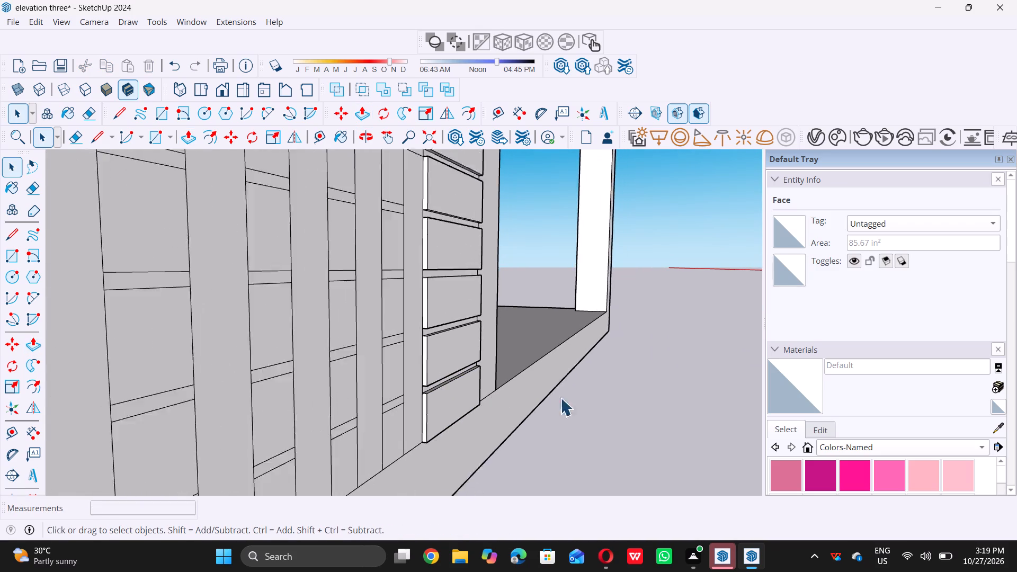
{"action": "double_click", "coordinate": [647, 403]}
Examine the clad front wall and check how far the recessed face between the tops of the vertical slats extends.
{"action": "scroll", "coordinate": [568, 397], "scroll_direction": "down", "scroll_amount": 18}
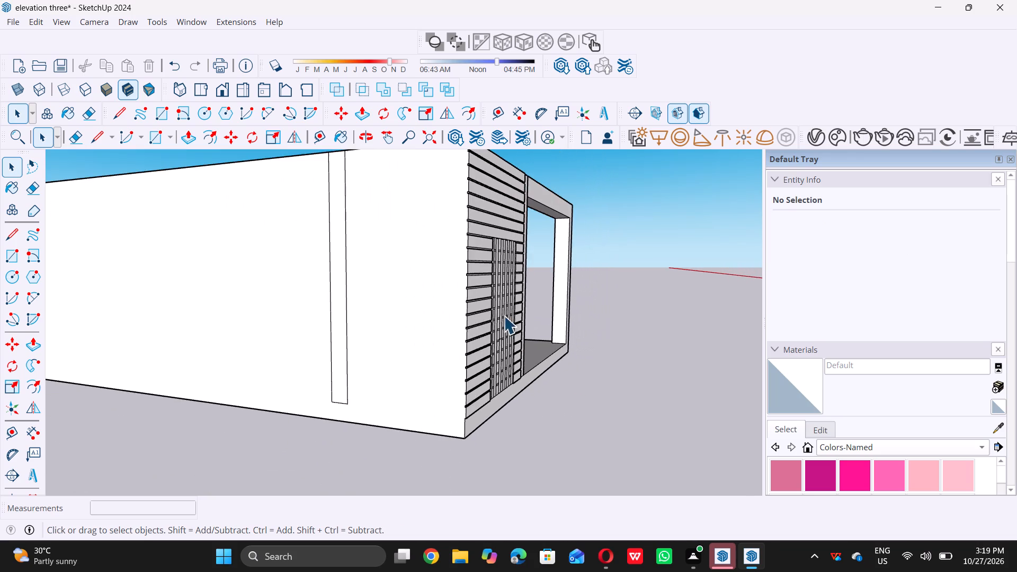
{"action": "middle_click_drag", "start_coordinate": [503, 315], "coordinate": [329, 341]}
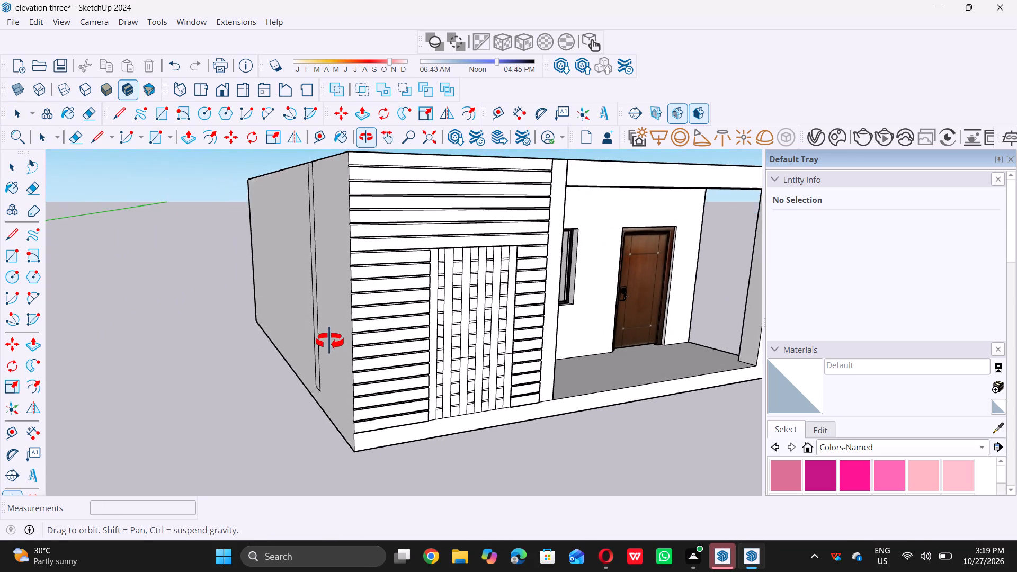
{"action": "middle_click_drag", "start_coordinate": [329, 341], "coordinate": [410, 368]}
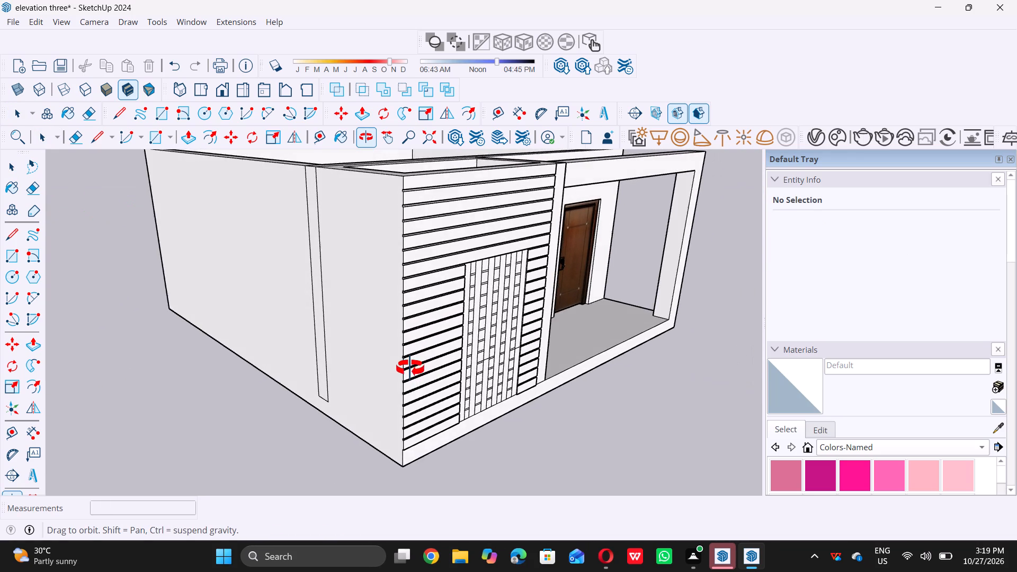
{"action": "middle_click_drag", "start_coordinate": [410, 368], "coordinate": [410, 368]}
{"action": "scroll", "coordinate": [474, 289], "scroll_direction": "up", "scroll_amount": 11}
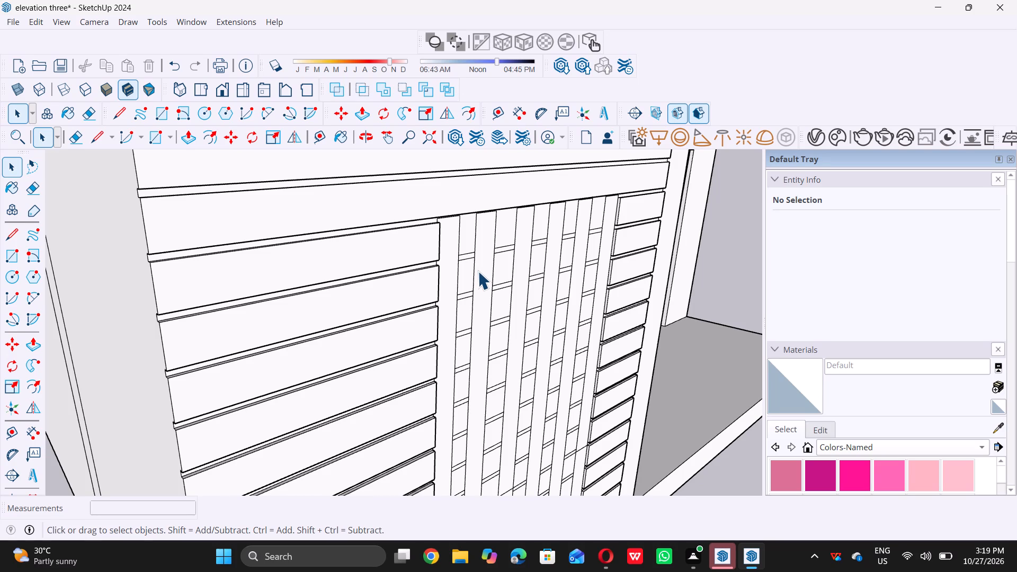
{"action": "scroll", "coordinate": [478, 271], "scroll_direction": "down", "scroll_amount": 1}
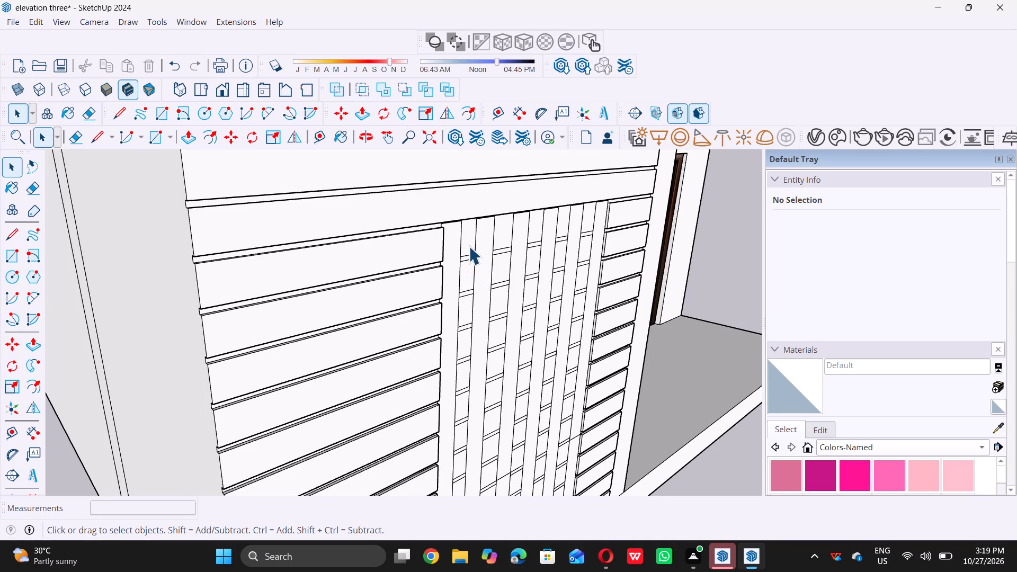
{"action": "scroll", "coordinate": [469, 246], "scroll_direction": "up", "scroll_amount": 6}
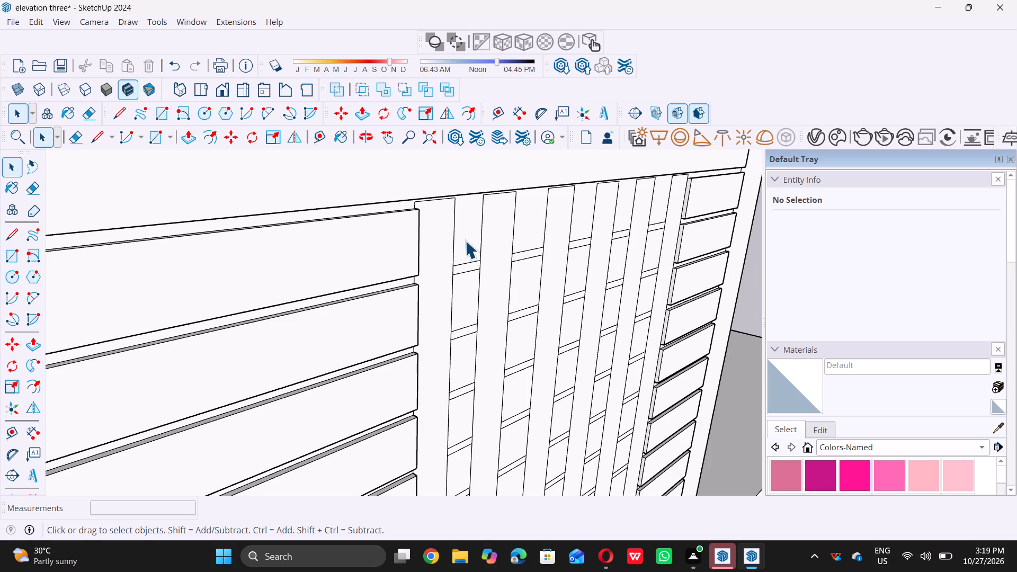
{"action": "double_click", "coordinate": [465, 242]}
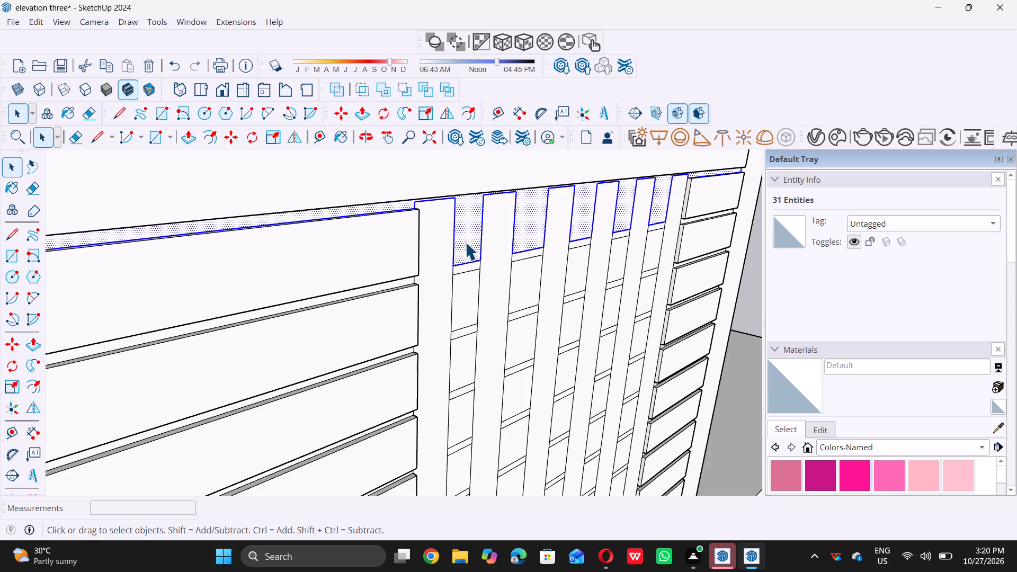
{"action": "scroll", "coordinate": [465, 242], "scroll_direction": "down", "scroll_amount": 6}
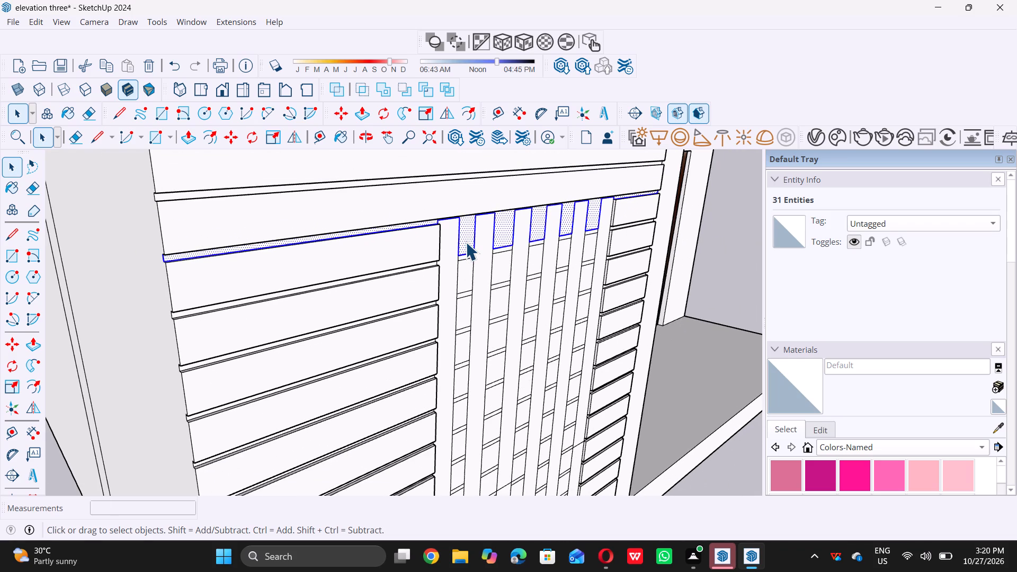
{"action": "scroll", "coordinate": [471, 246], "scroll_direction": "down", "scroll_amount": 5}
{"action": "scroll", "coordinate": [648, 256], "scroll_direction": "down", "scroll_amount": 5}
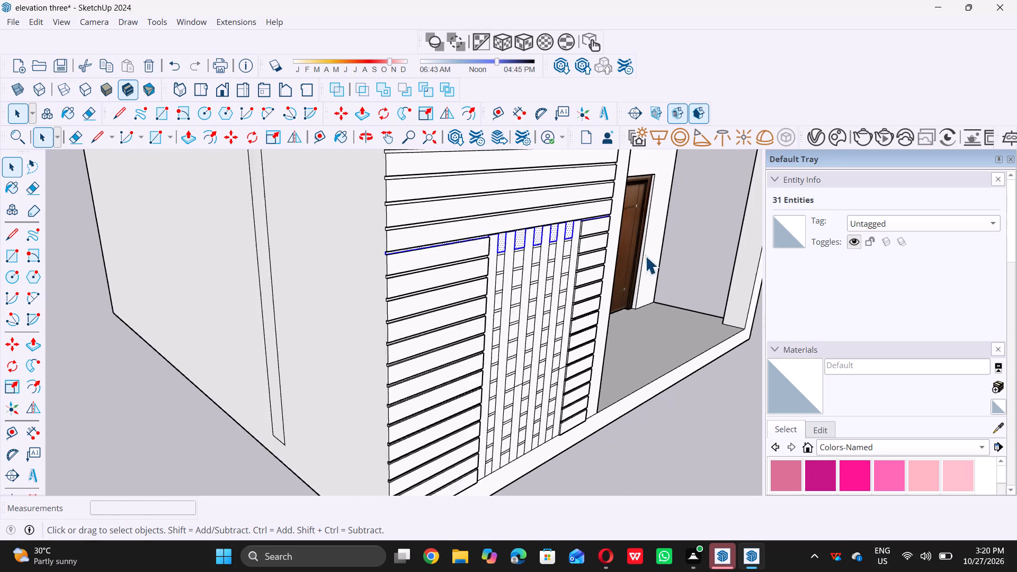
{"action": "left_click", "coordinate": [693, 415]}
Draw a 3' 5 1/4" line along the slat tops, from the first slat's inner top corner to the last slat's outer top corner.
{"action": "scroll", "coordinate": [625, 276], "scroll_direction": "up", "scroll_amount": 4}
{"action": "scroll", "coordinate": [571, 209], "scroll_direction": "up", "scroll_amount": 7}
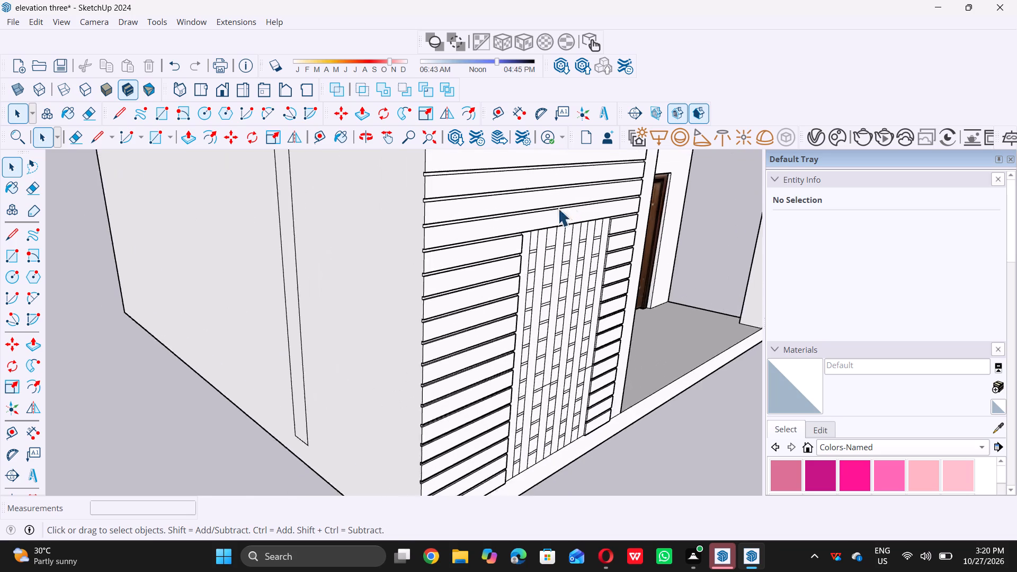
{"action": "scroll", "coordinate": [538, 221], "scroll_direction": "up", "scroll_amount": 6}
{"action": "scroll", "coordinate": [508, 264], "scroll_direction": "up", "scroll_amount": 6}
{"action": "middle_click_drag", "start_coordinate": [464, 270], "coordinate": [455, 243]}
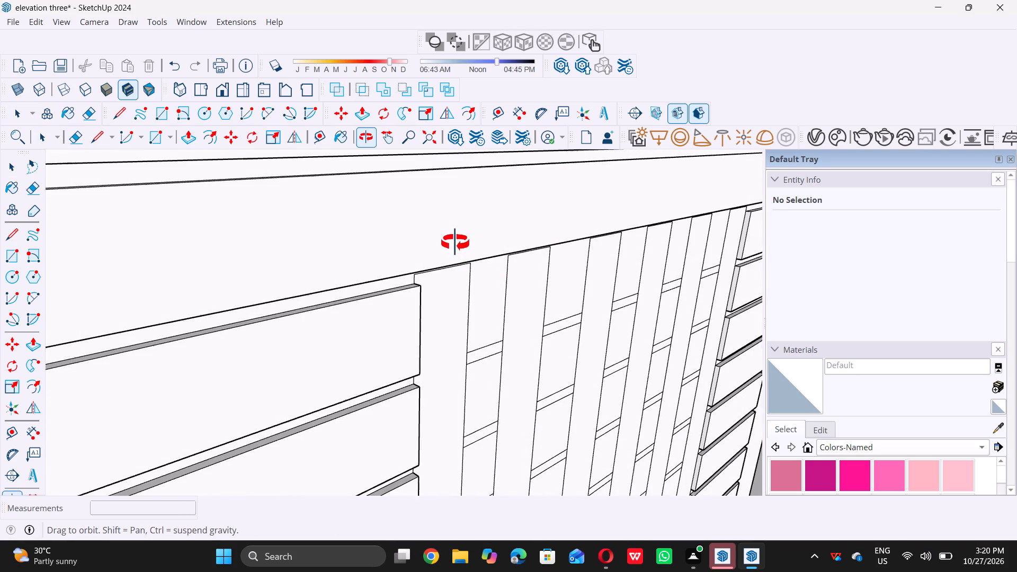
{"action": "middle_click_drag", "start_coordinate": [455, 243], "coordinate": [439, 219]}
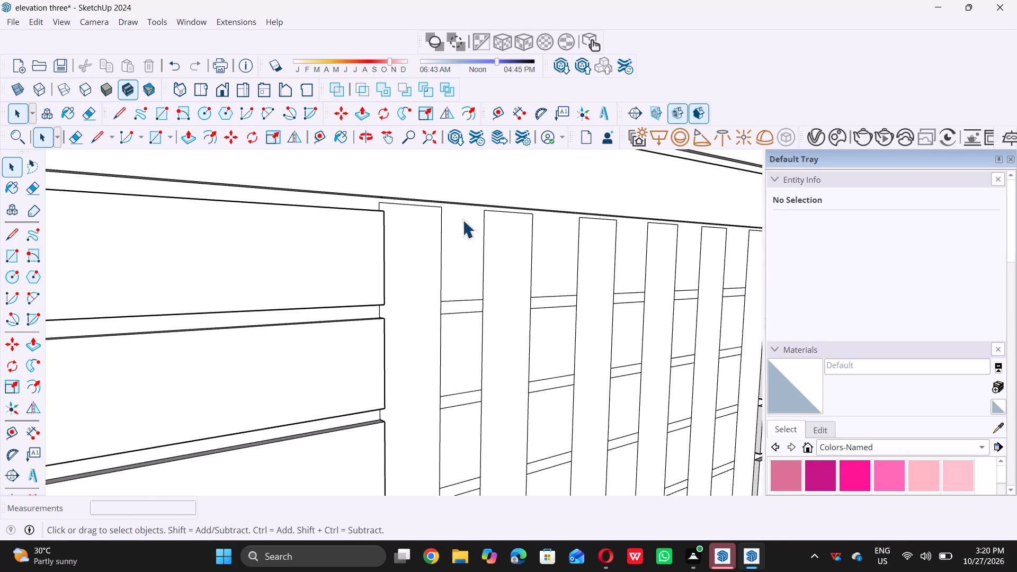
{"action": "scroll", "coordinate": [474, 211], "scroll_direction": "up", "scroll_amount": 3}
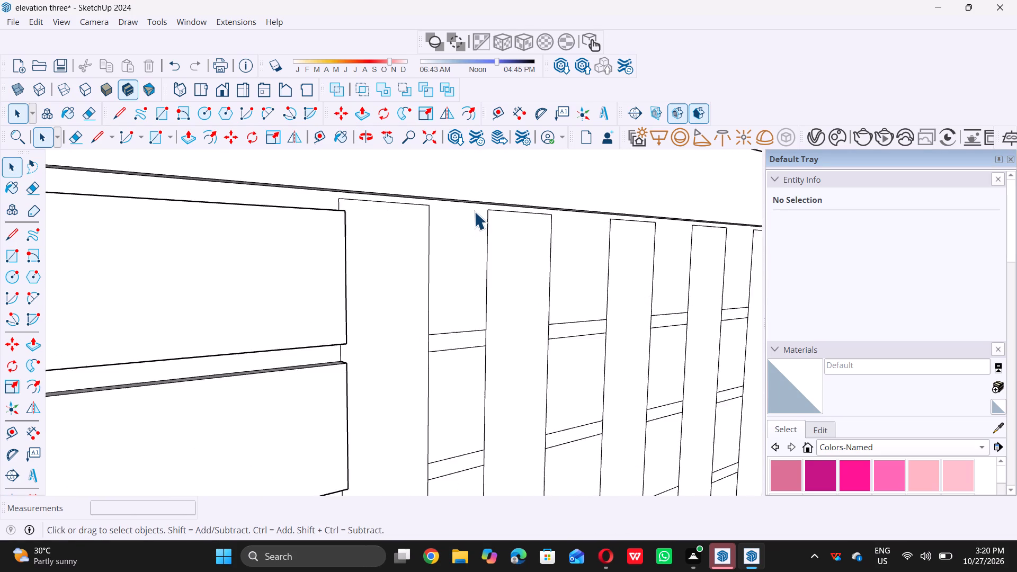
{"action": "scroll", "coordinate": [474, 211], "scroll_direction": "up", "scroll_amount": 2}
{"action": "key", "text": "l"}
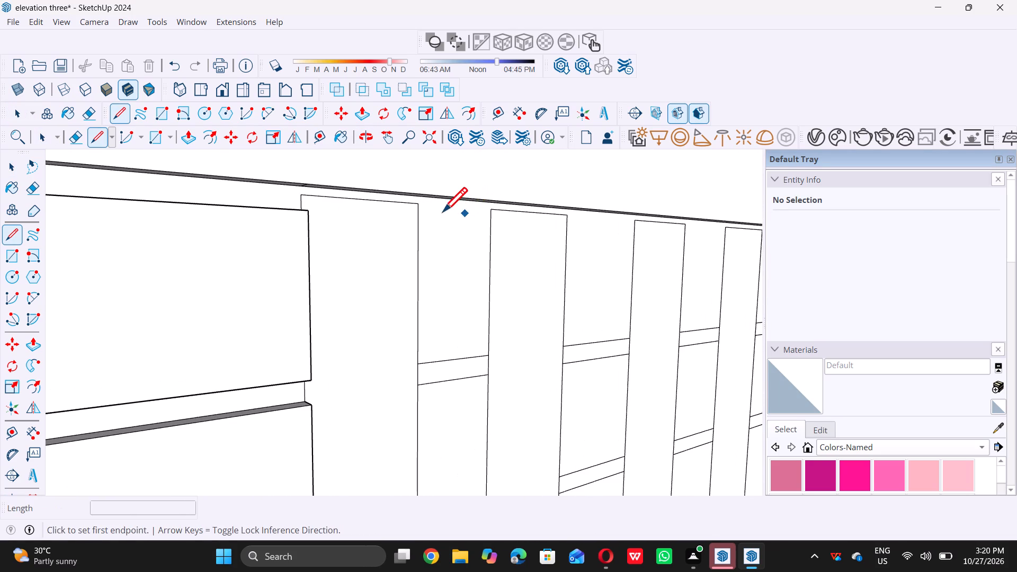
{"action": "left_click", "coordinate": [417, 202]}
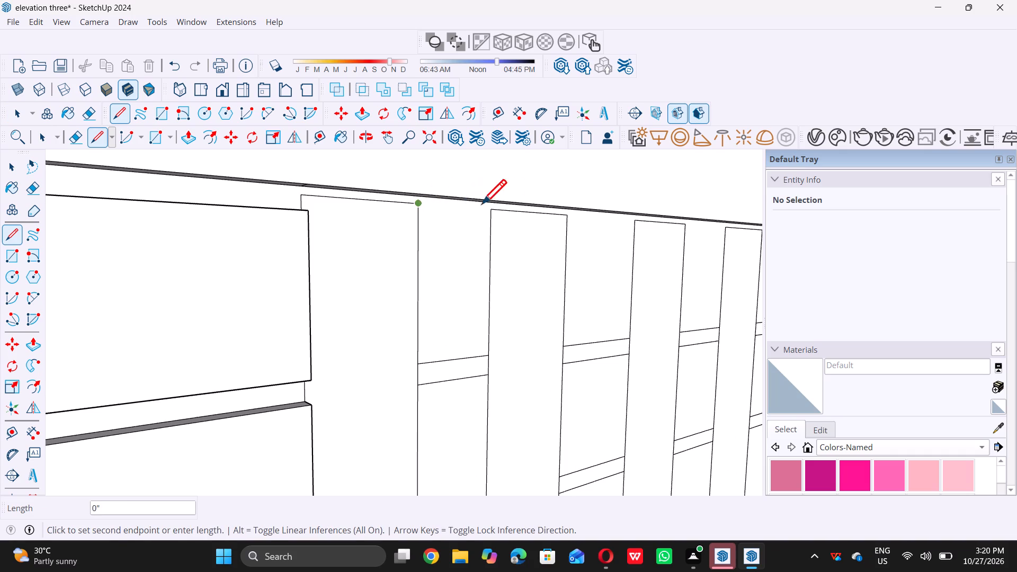
{"action": "scroll", "coordinate": [577, 220], "scroll_direction": "down", "scroll_amount": 19}
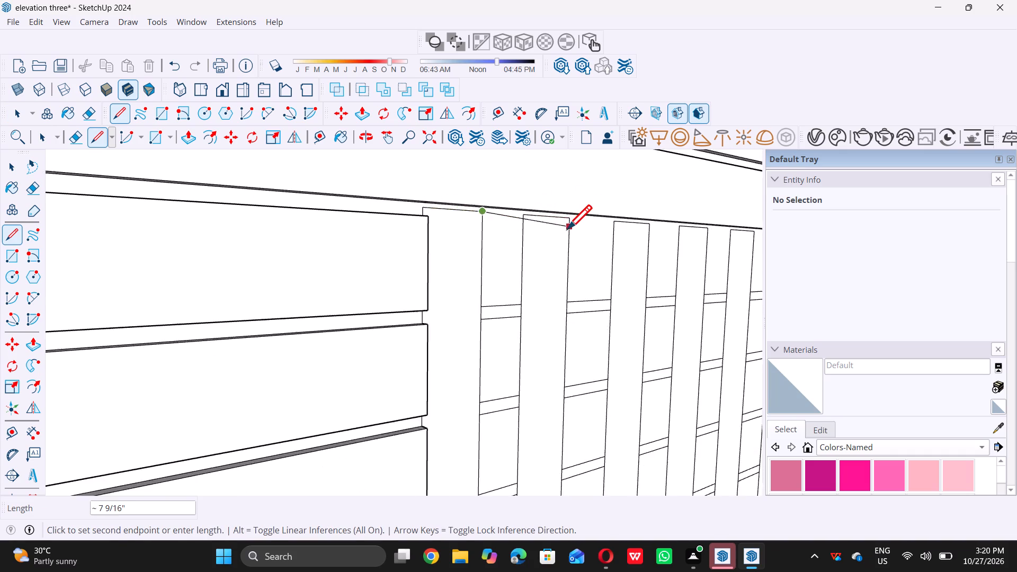
{"action": "scroll", "coordinate": [567, 229], "scroll_direction": "down", "scroll_amount": 14}
{"action": "scroll", "coordinate": [706, 227], "scroll_direction": "up", "scroll_amount": 5}
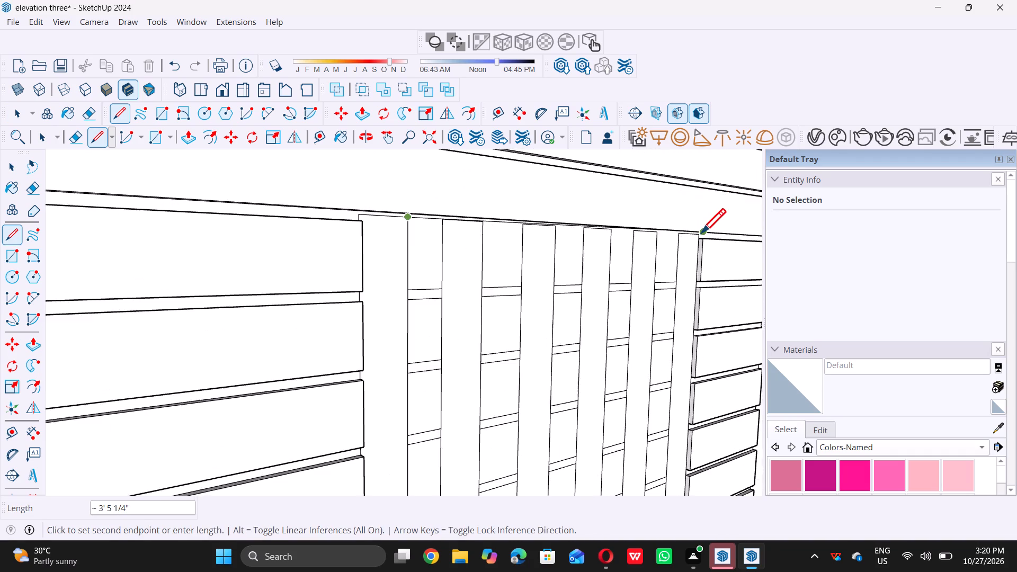
{"action": "scroll", "coordinate": [701, 233], "scroll_direction": "up", "scroll_amount": 10}
{"action": "triple_click", "coordinate": [699, 236]}
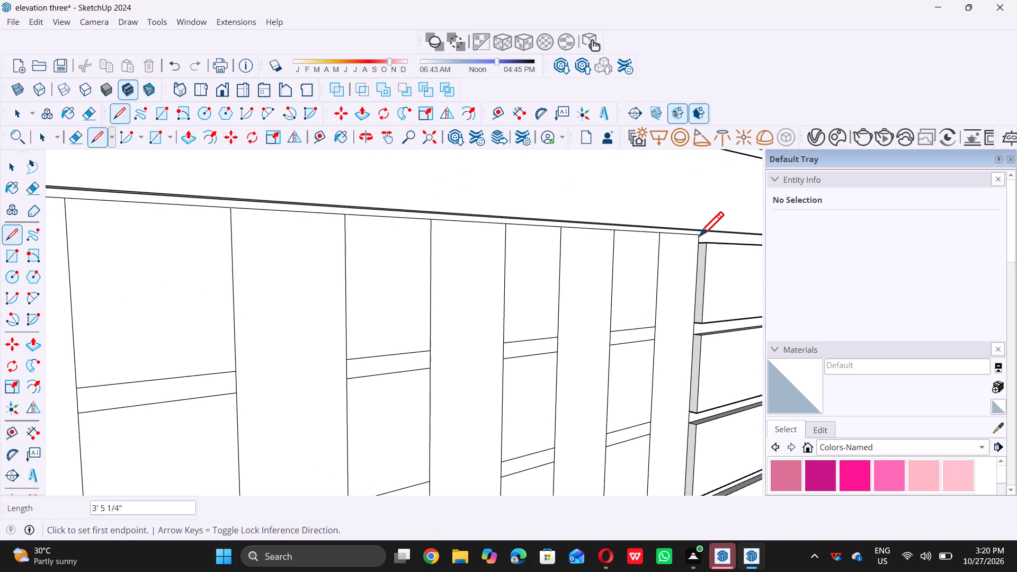
{"action": "key", "text": "space"}
Pull the two uppermost board faces in the gap between the first and second vertical slats outward, the lower one 3/8".
{"action": "scroll", "coordinate": [649, 279], "scroll_direction": "down", "scroll_amount": 10}
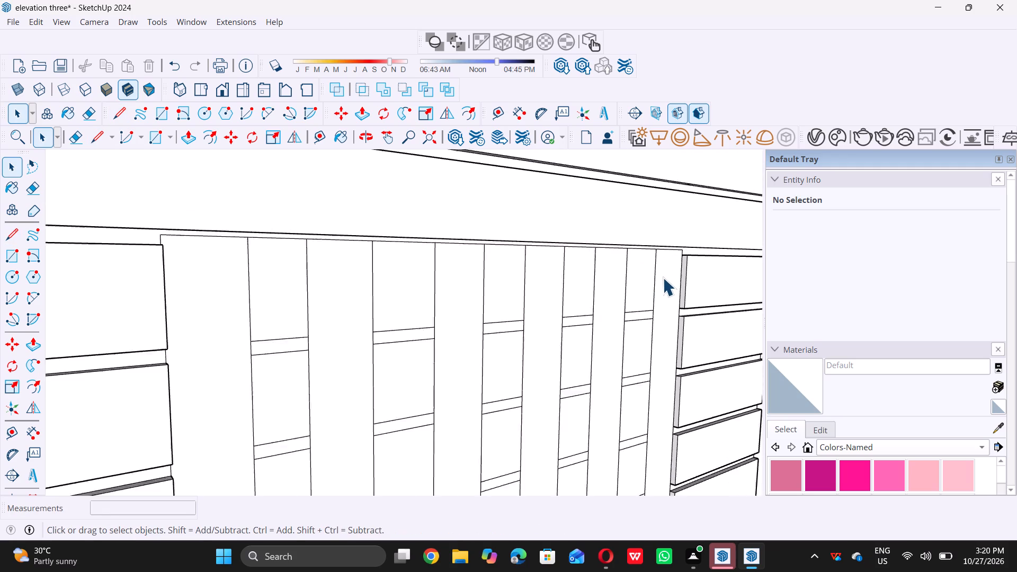
{"action": "left_click", "coordinate": [406, 295]}
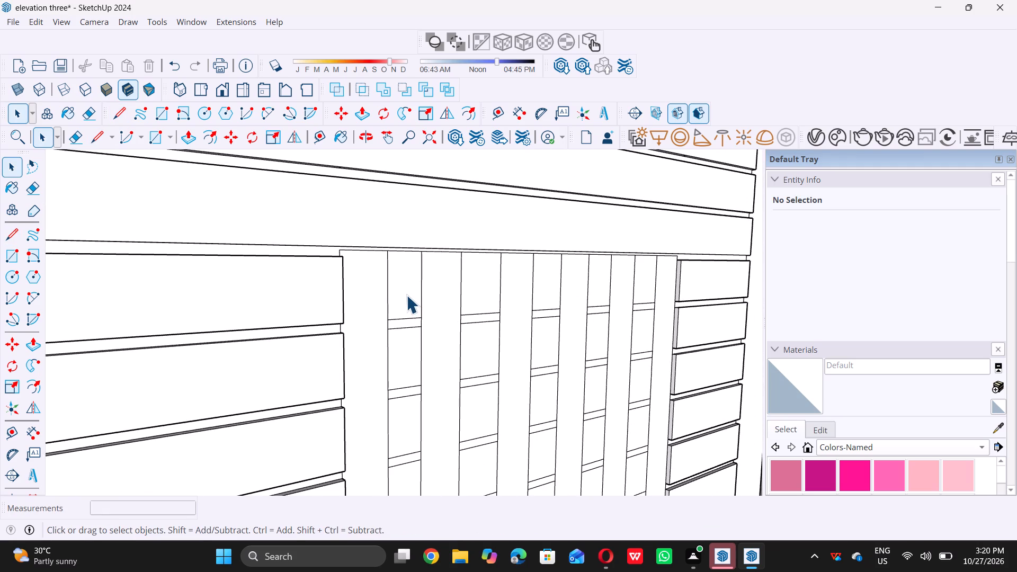
{"action": "key", "text": "p"}
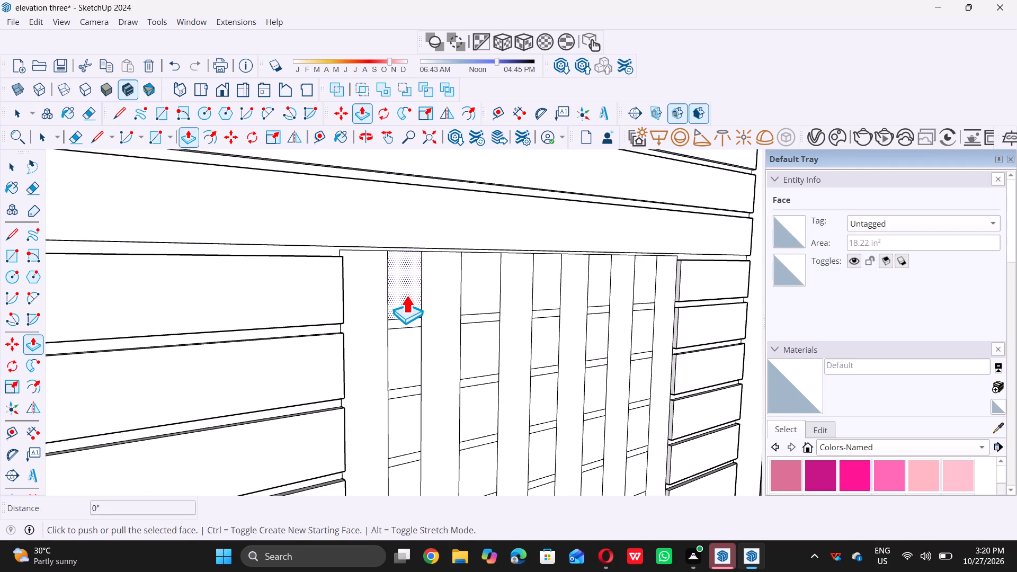
{"action": "double_click", "coordinate": [406, 295]}
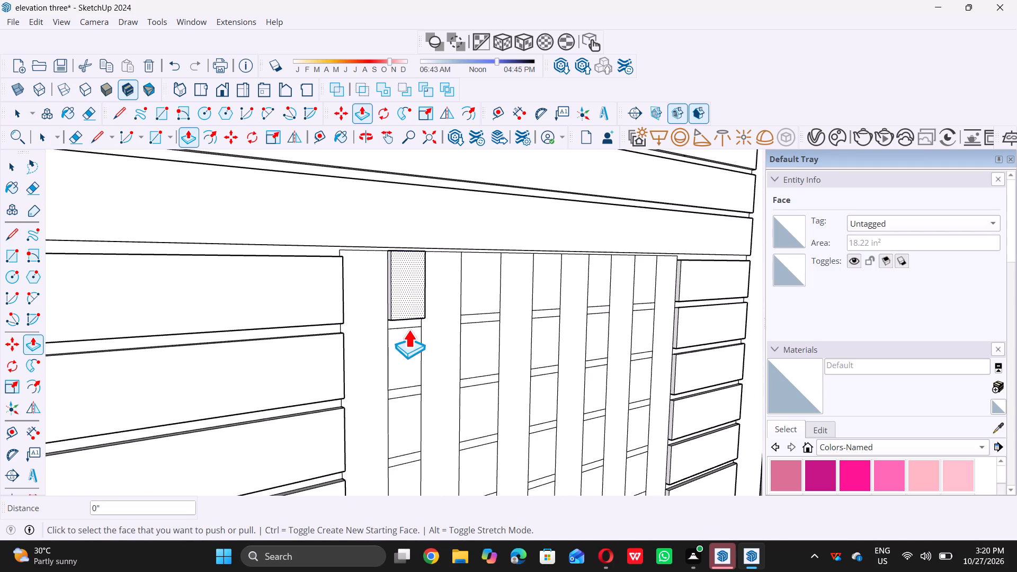
{"action": "left_click", "coordinate": [409, 334]}
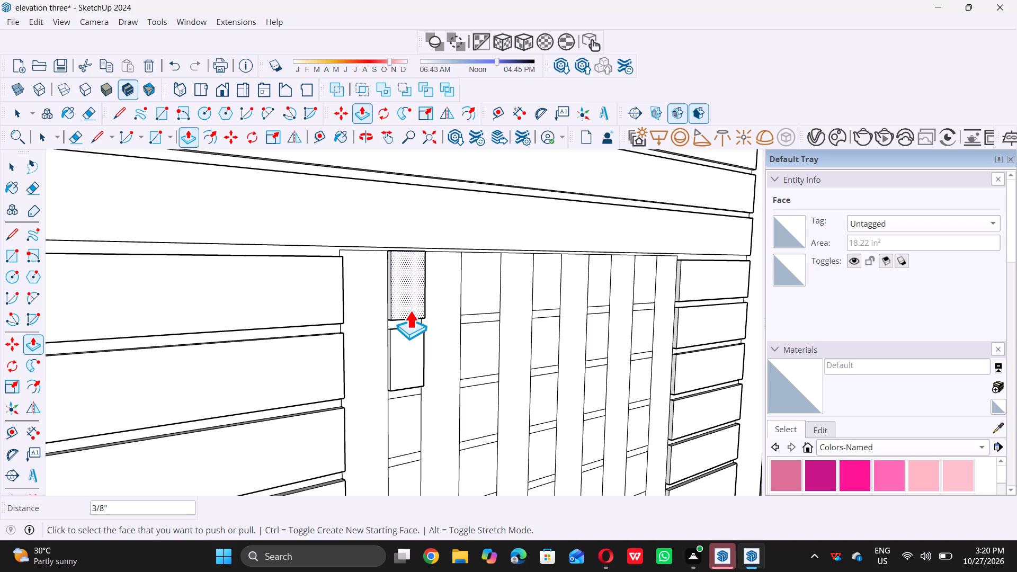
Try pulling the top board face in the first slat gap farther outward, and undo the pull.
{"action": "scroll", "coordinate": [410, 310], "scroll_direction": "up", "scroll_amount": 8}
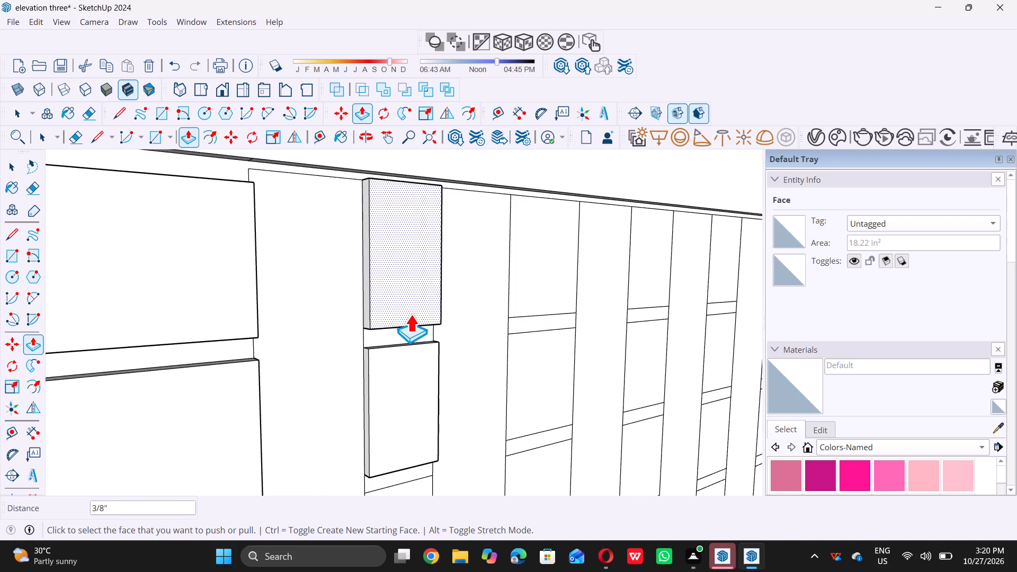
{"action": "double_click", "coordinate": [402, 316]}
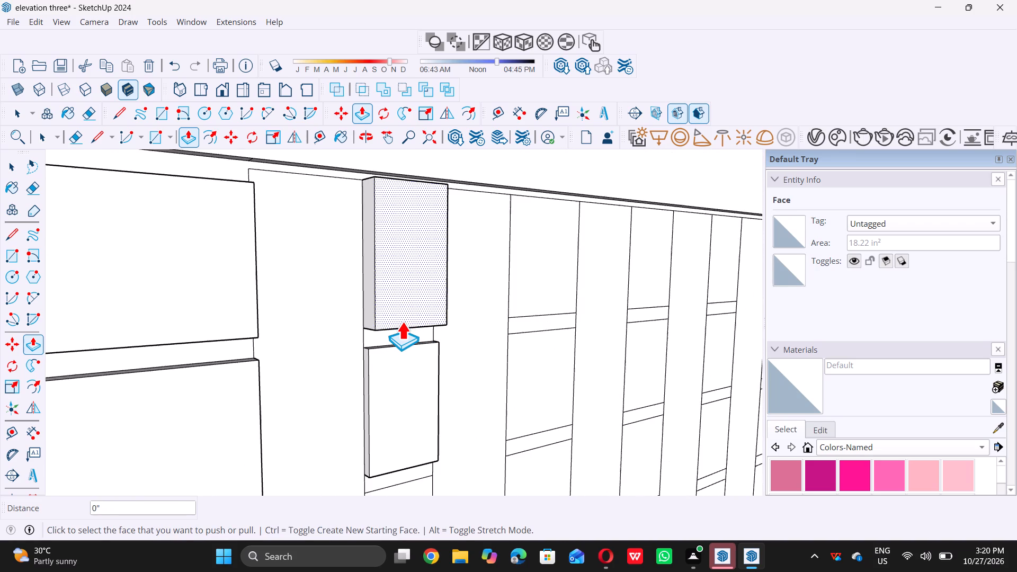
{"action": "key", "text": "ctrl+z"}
Pull the third and fourth board faces from the top of the first slat gap outward 3/8".
{"action": "scroll", "coordinate": [402, 320], "scroll_direction": "down", "scroll_amount": 9}
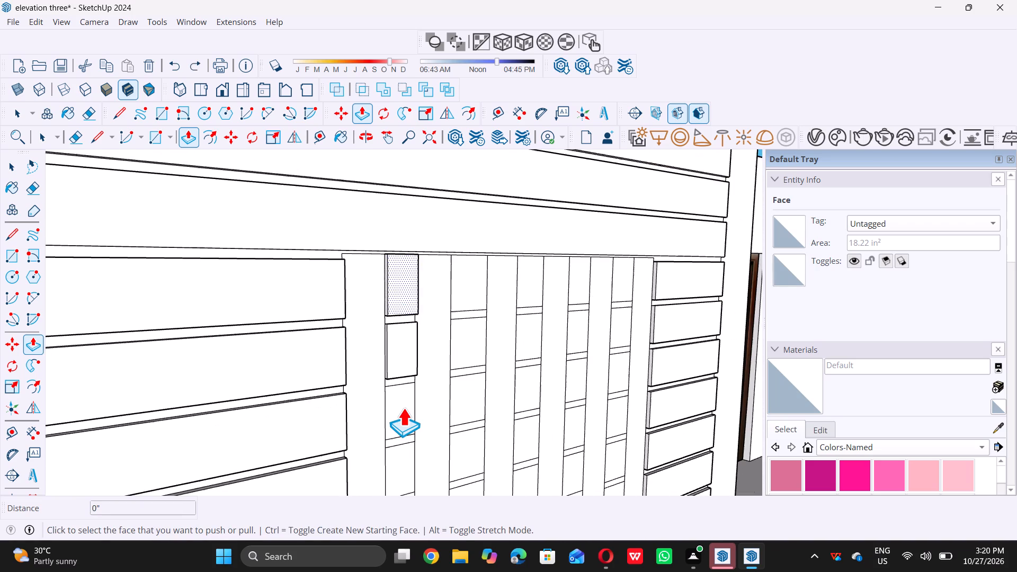
{"action": "left_click", "coordinate": [403, 406]}
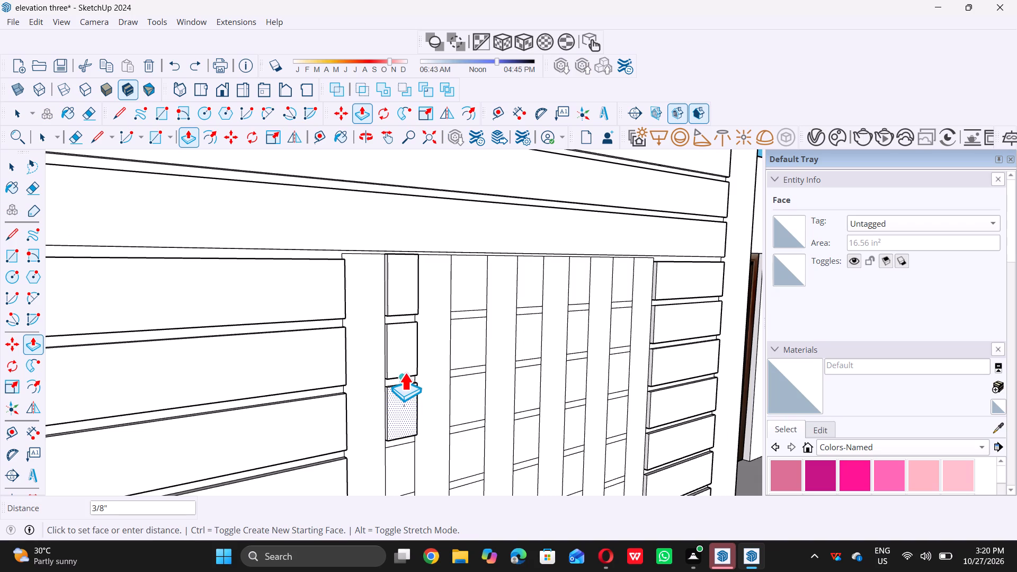
{"action": "double_click", "coordinate": [403, 377]}
{"action": "scroll", "coordinate": [395, 364], "scroll_direction": "down", "scroll_amount": 6}
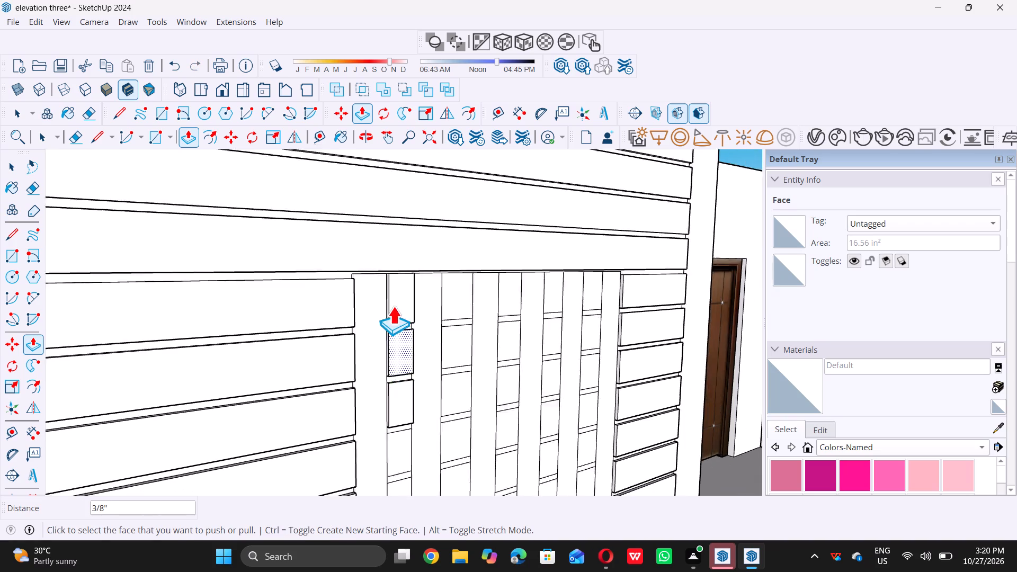
{"action": "scroll", "coordinate": [393, 306], "scroll_direction": "down", "scroll_amount": 3}
{"action": "scroll", "coordinate": [398, 403], "scroll_direction": "up", "scroll_amount": 12}
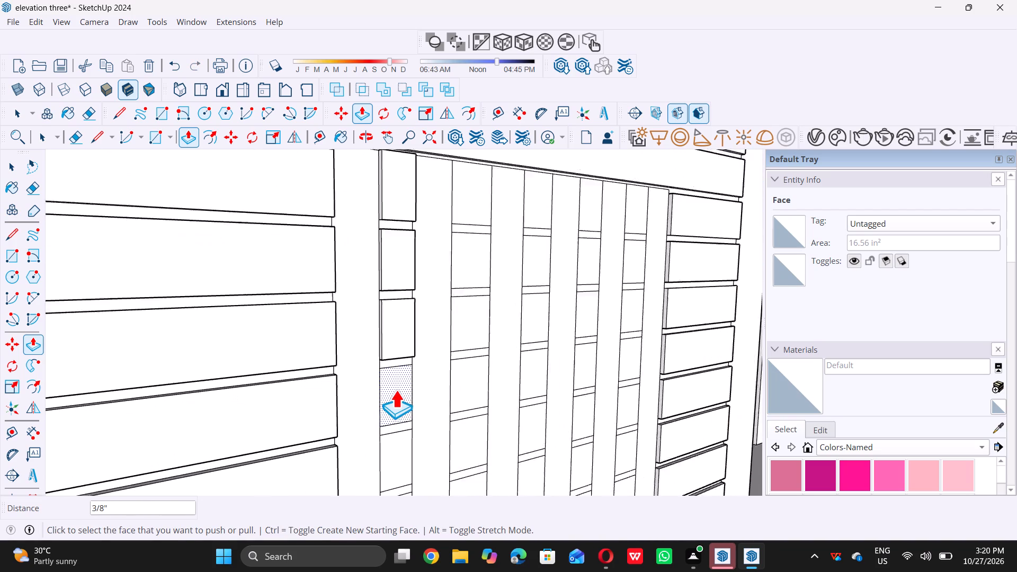
{"action": "left_click", "coordinate": [396, 389]}
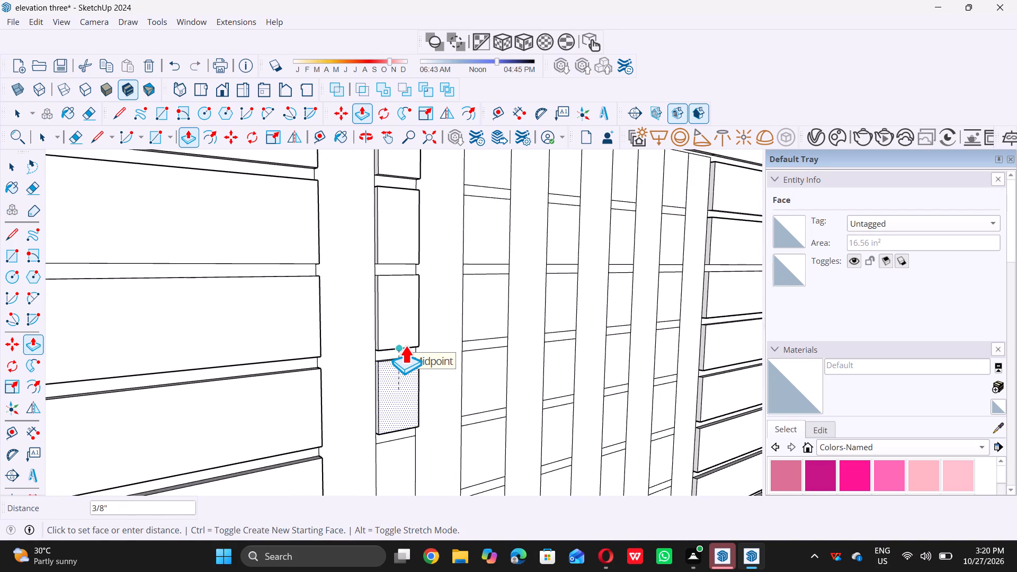
{"action": "left_click", "coordinate": [405, 345]}
Pull the fifth and sixth board faces from the top of the first slat gap outward 3/8".
{"action": "scroll", "coordinate": [404, 345], "scroll_direction": "down", "scroll_amount": 17}
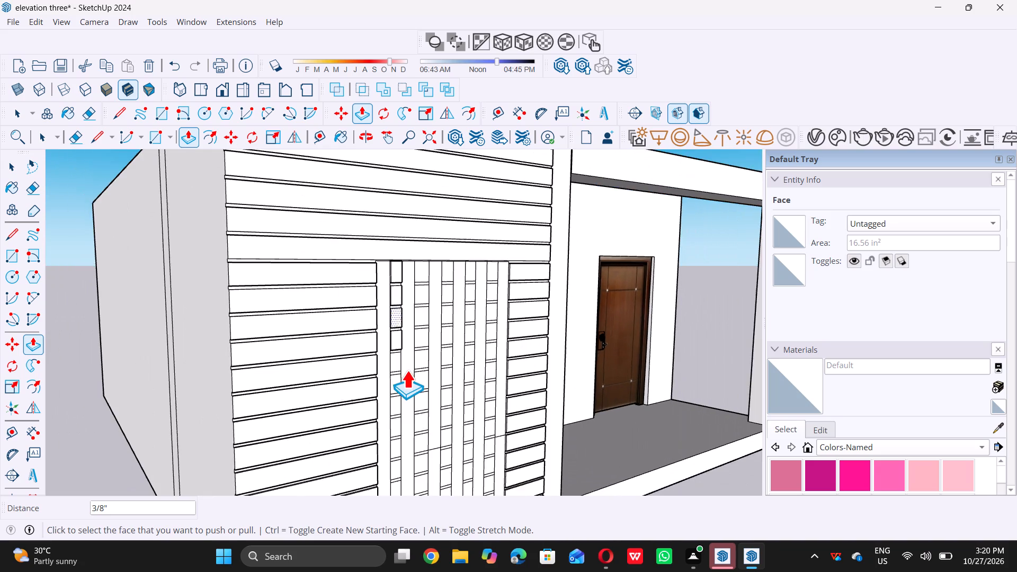
{"action": "scroll", "coordinate": [405, 370], "scroll_direction": "up", "scroll_amount": 18}
{"action": "left_click", "coordinate": [378, 352]}
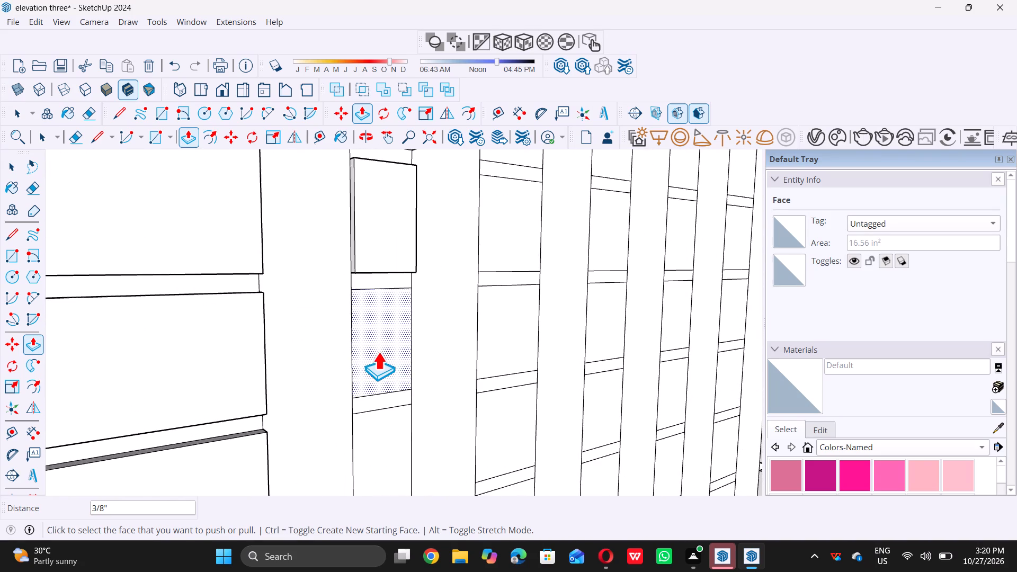
{"action": "left_click", "coordinate": [387, 270]}
{"action": "scroll", "coordinate": [386, 269], "scroll_direction": "down", "scroll_amount": 10}
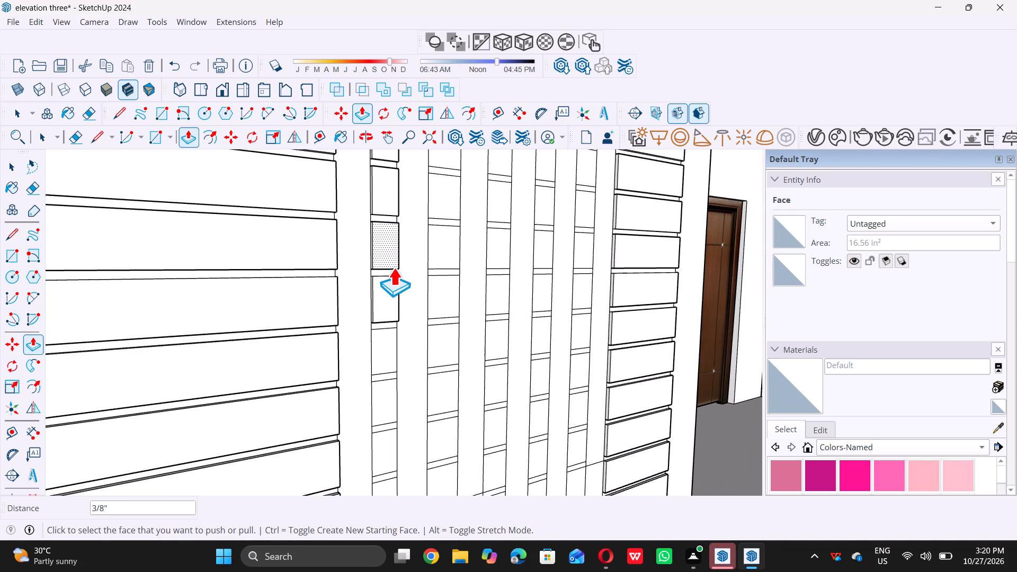
{"action": "scroll", "coordinate": [393, 344], "scroll_direction": "up", "scroll_amount": 10}
{"action": "left_click", "coordinate": [382, 345]}
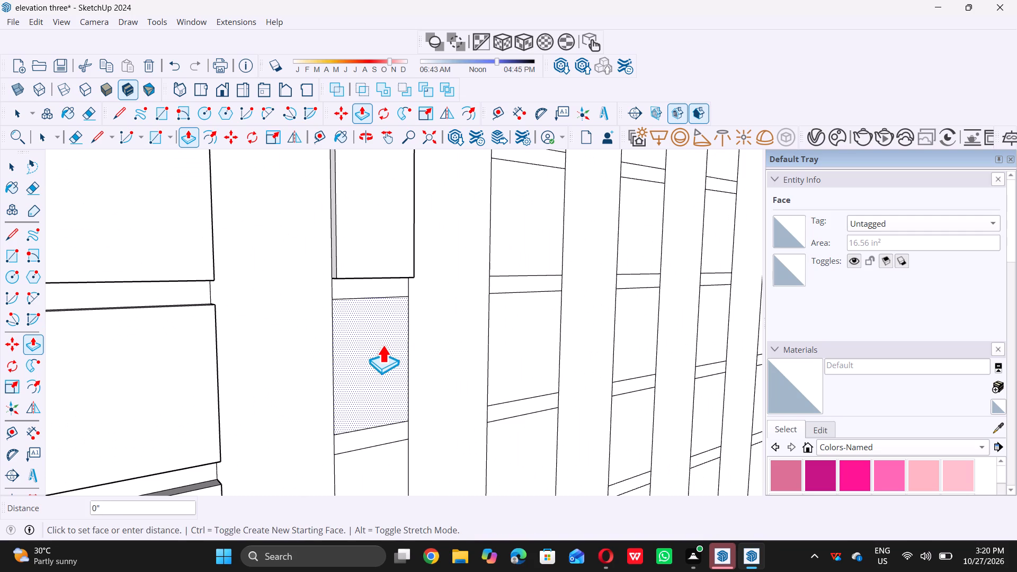
{"action": "left_click", "coordinate": [376, 276]}
{"action": "middle_click", "coordinate": [375, 276]}
{"action": "left_click", "coordinate": [375, 276]}
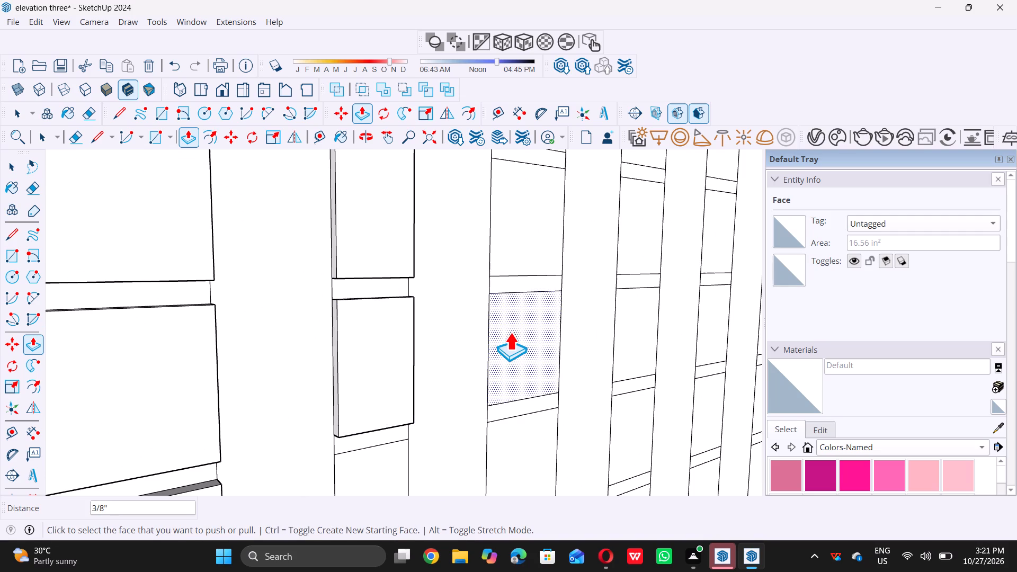
Pull the sixth board face from the top of the second slat gap outward 3/8".
{"action": "triple_click", "coordinate": [512, 332]}
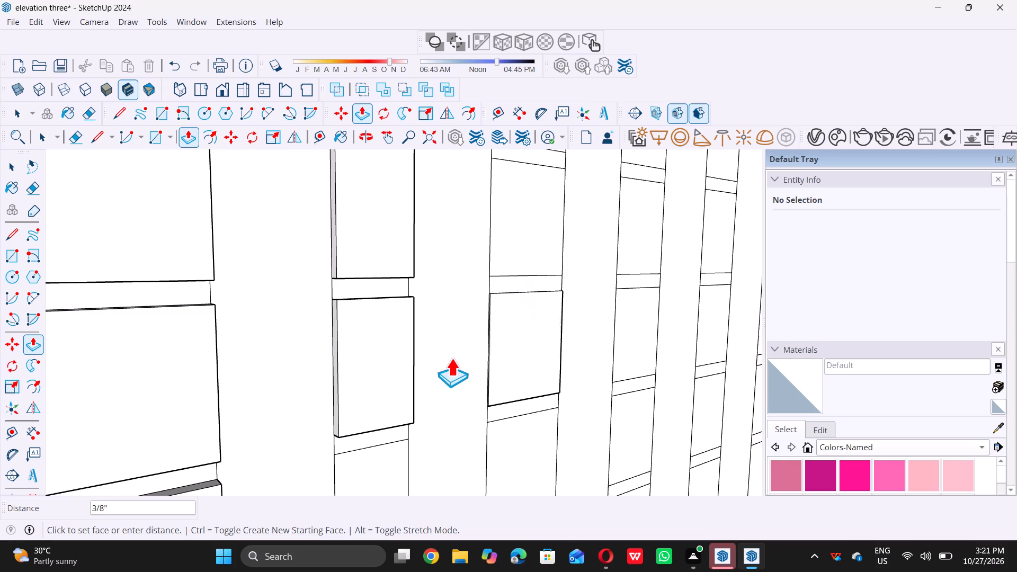
{"action": "scroll", "coordinate": [414, 397], "scroll_direction": "down", "scroll_amount": 6}
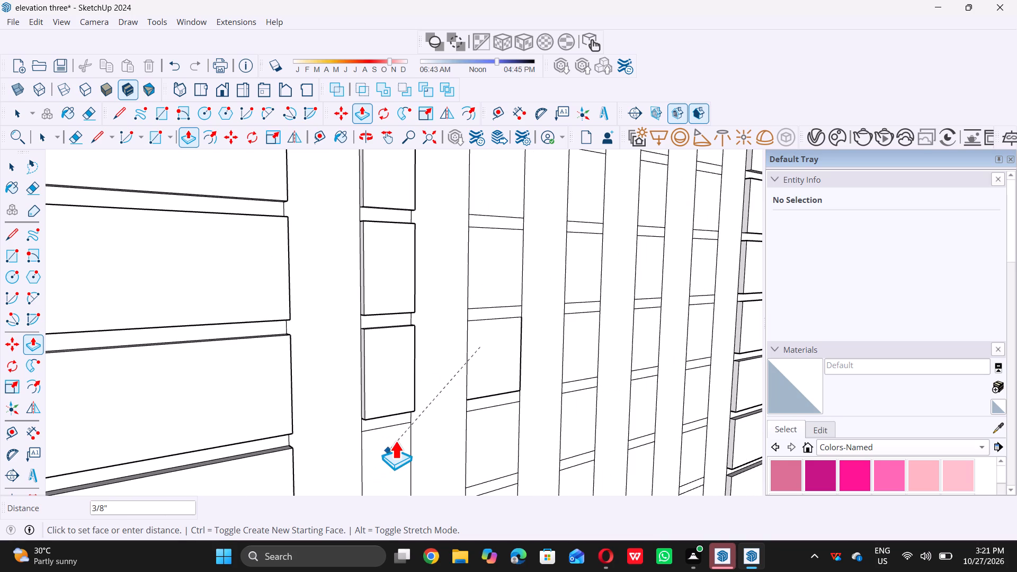
{"action": "key", "text": "space"}
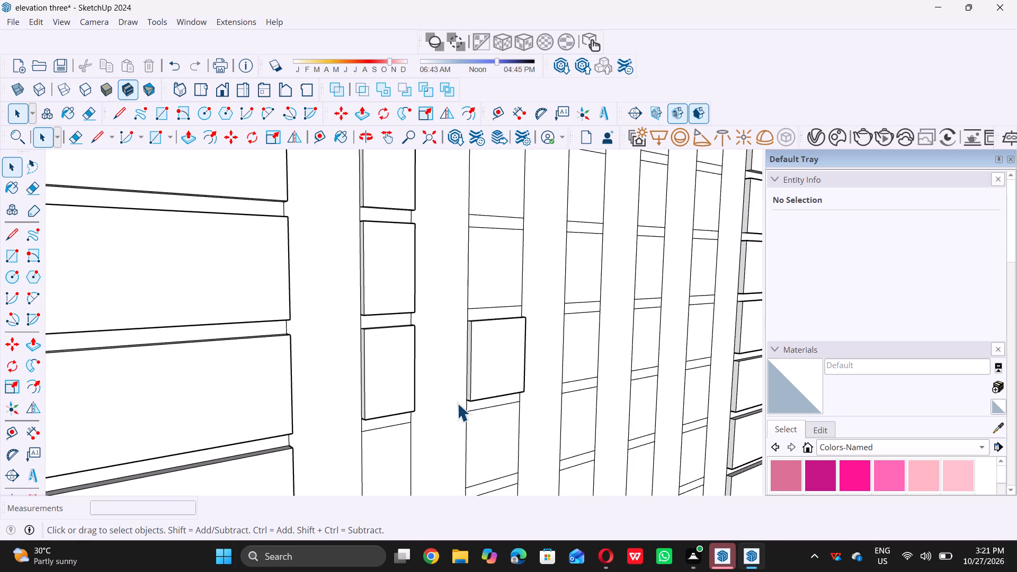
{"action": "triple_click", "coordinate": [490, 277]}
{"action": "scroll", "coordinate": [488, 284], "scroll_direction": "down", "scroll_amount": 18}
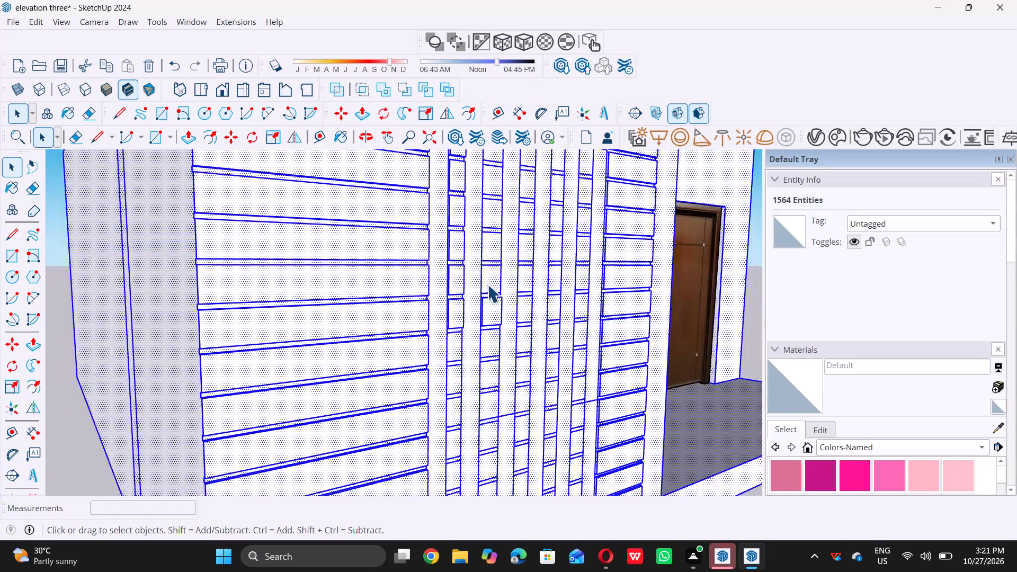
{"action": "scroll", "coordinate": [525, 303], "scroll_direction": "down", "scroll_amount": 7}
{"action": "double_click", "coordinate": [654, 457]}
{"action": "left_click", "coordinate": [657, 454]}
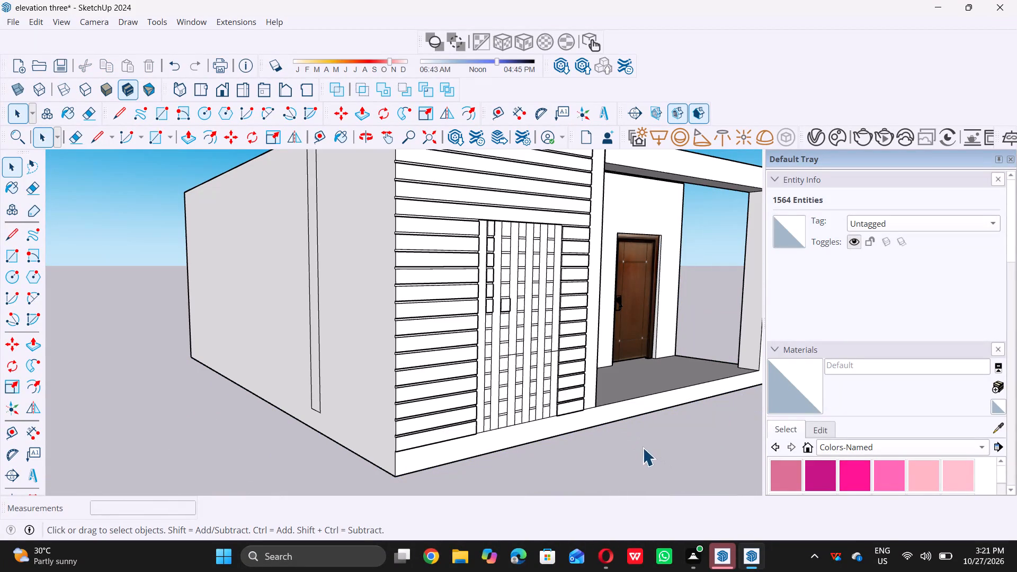
Pull the top board face in the second slat gap outward 1/2", level with the raised top face in the first gap.
{"action": "middle_click_drag", "start_coordinate": [544, 321], "coordinate": [514, 353]}
{"action": "scroll", "coordinate": [516, 271], "scroll_direction": "up", "scroll_amount": 2}
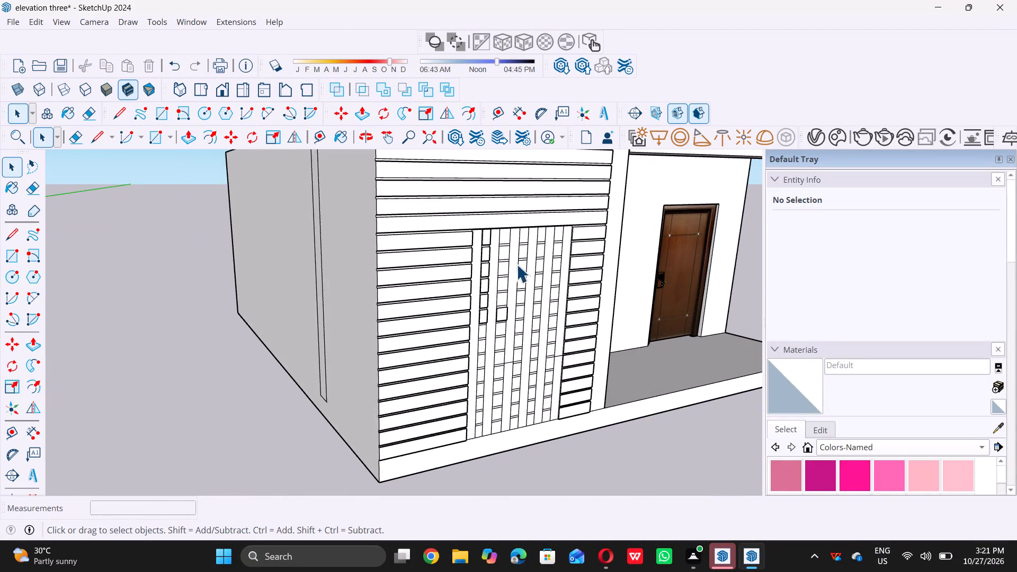
{"action": "scroll", "coordinate": [516, 264], "scroll_direction": "up", "scroll_amount": 11}
{"action": "scroll", "coordinate": [485, 208], "scroll_direction": "up", "scroll_amount": 1}
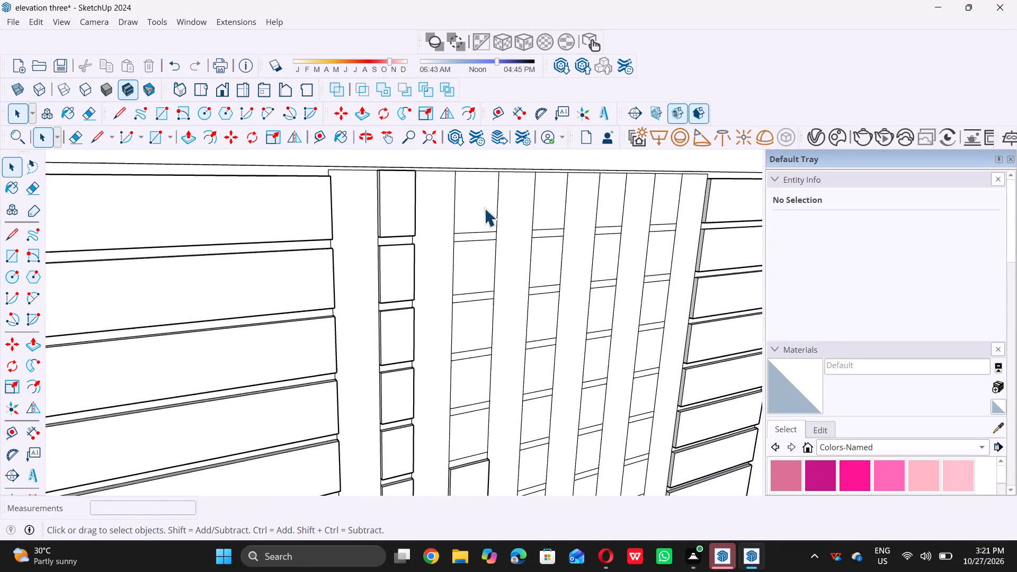
{"action": "double_click", "coordinate": [482, 213]}
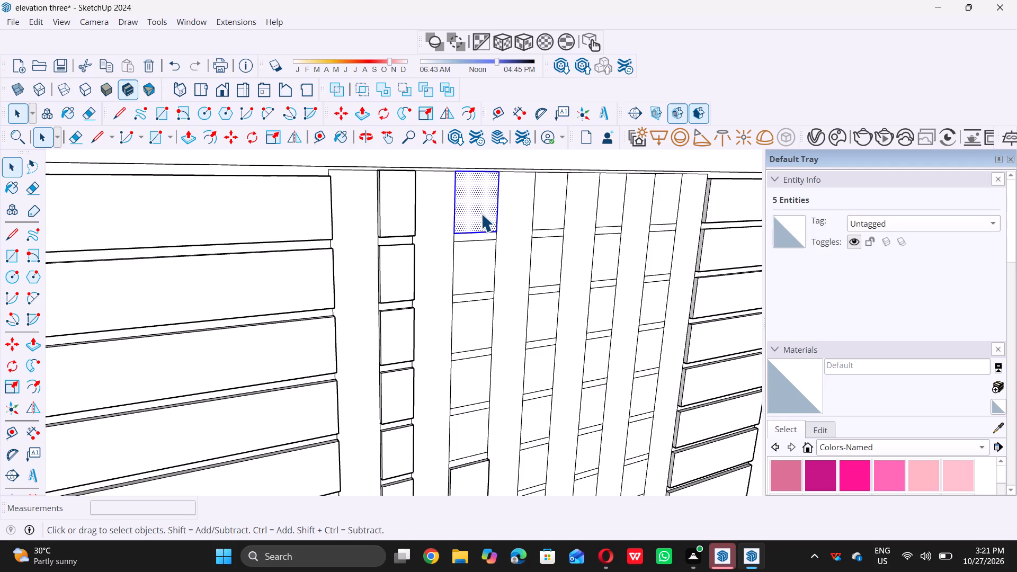
{"action": "key", "text": "p"}
{"action": "left_click", "coordinate": [476, 200]}
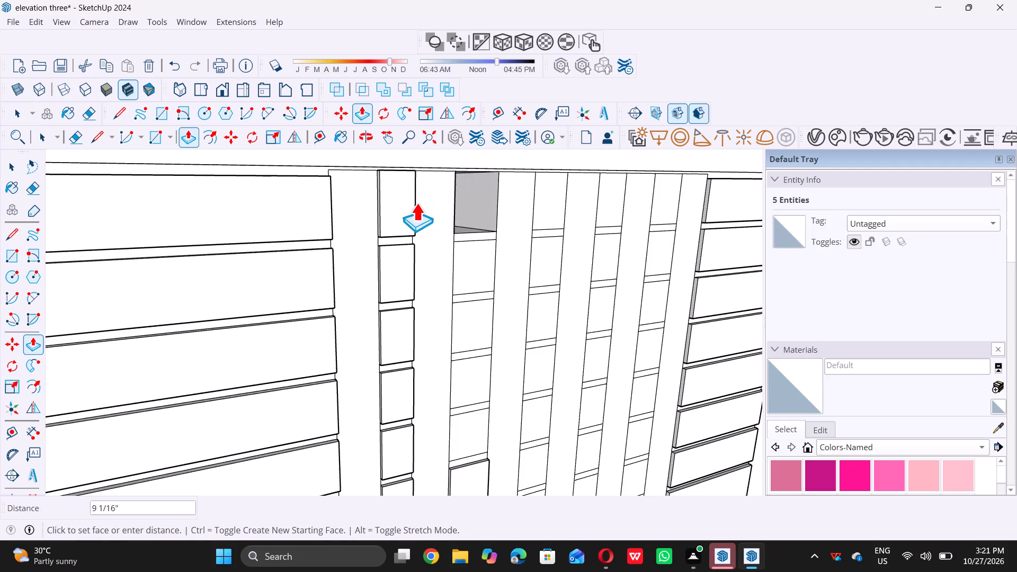
{"action": "left_click", "coordinate": [406, 204]}
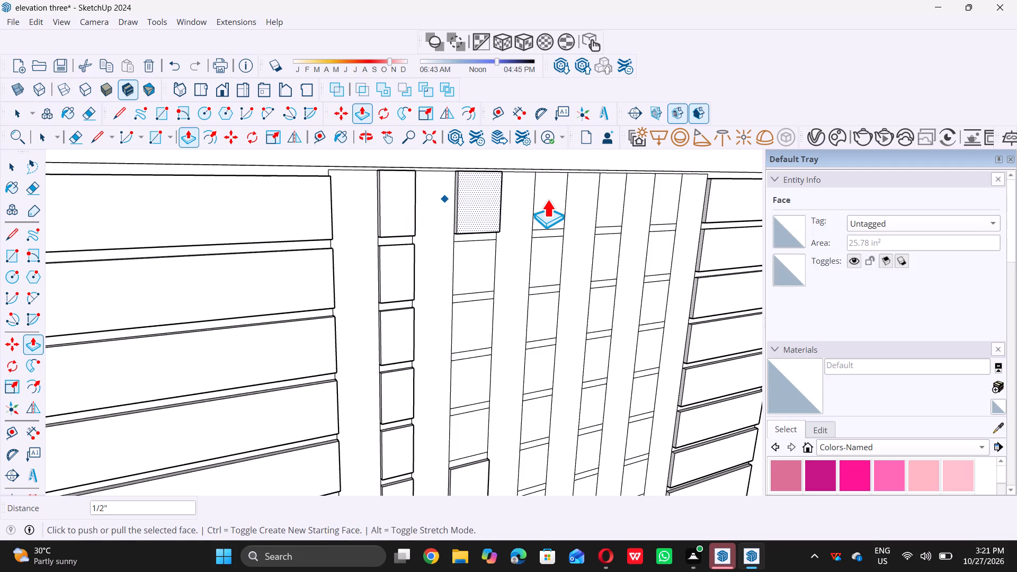
{"action": "left_click", "coordinate": [546, 199]}
{"action": "key", "text": "space"}
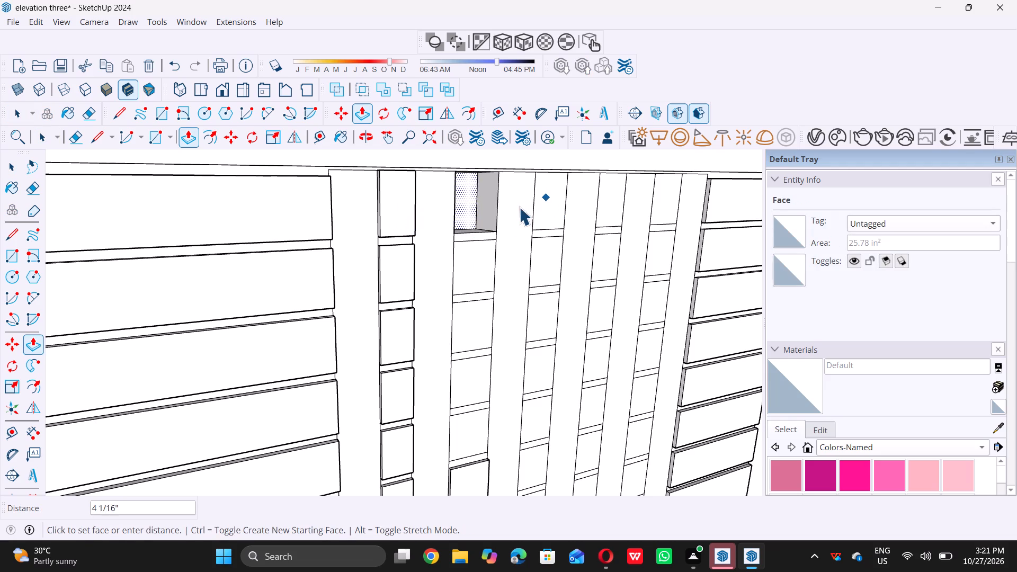
Pull the top board face in the third slat gap outward 1/2", matching the raised top face in the second gap.
{"action": "left_click", "coordinate": [550, 204]}
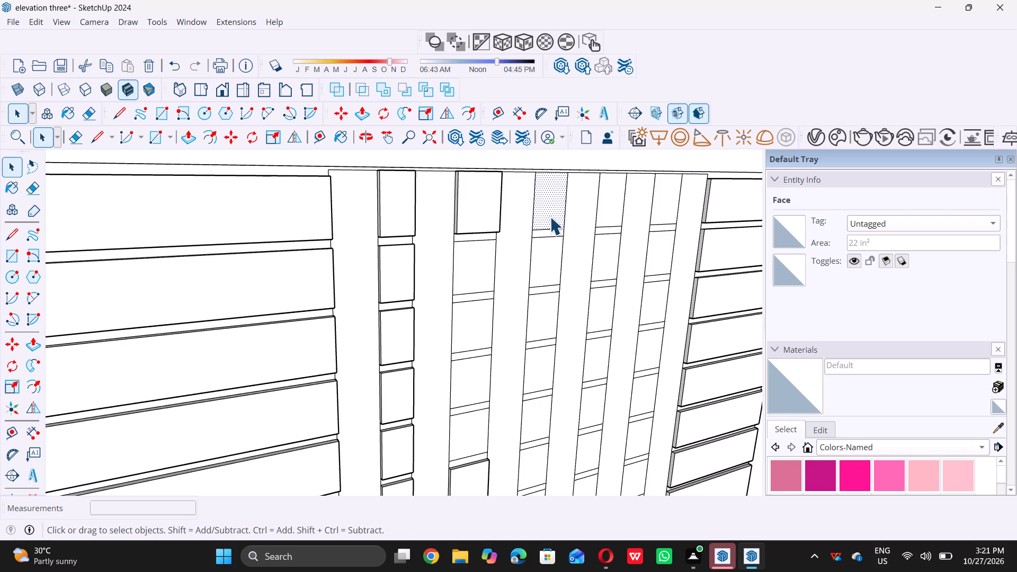
{"action": "key", "text": "p"}
{"action": "left_click", "coordinate": [545, 212]}
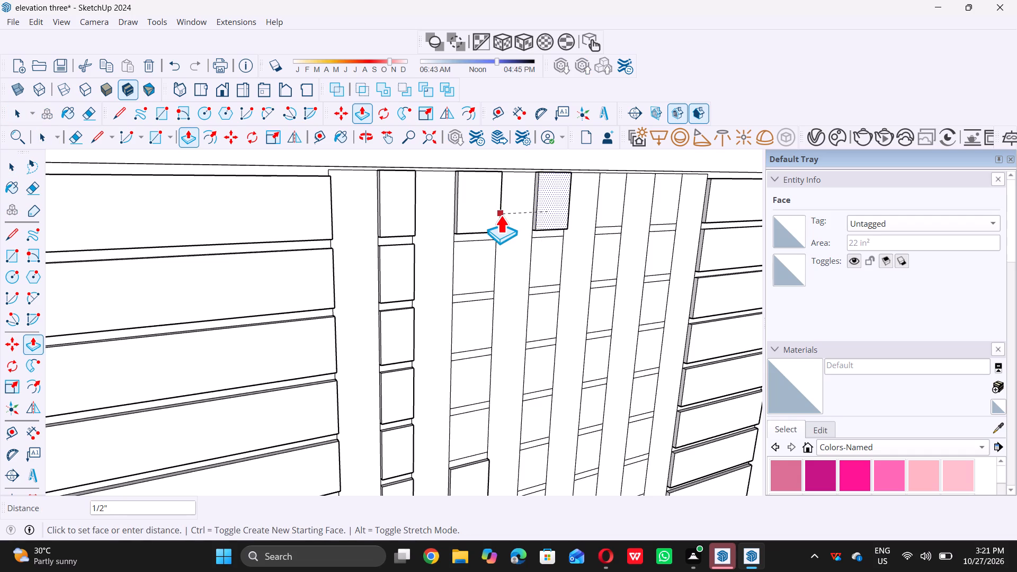
{"action": "double_click", "coordinate": [499, 214]}
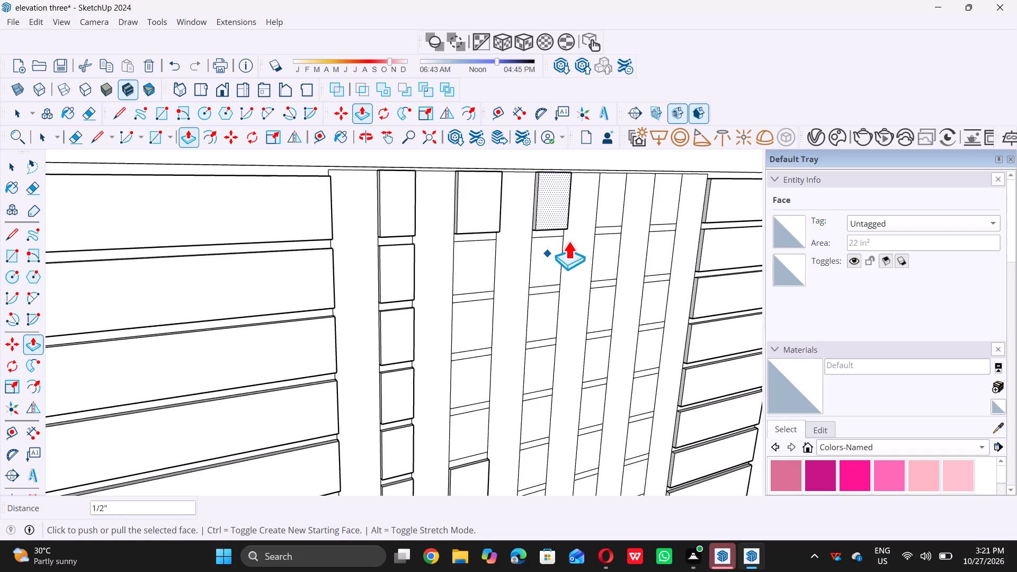
{"action": "key", "text": "space"}
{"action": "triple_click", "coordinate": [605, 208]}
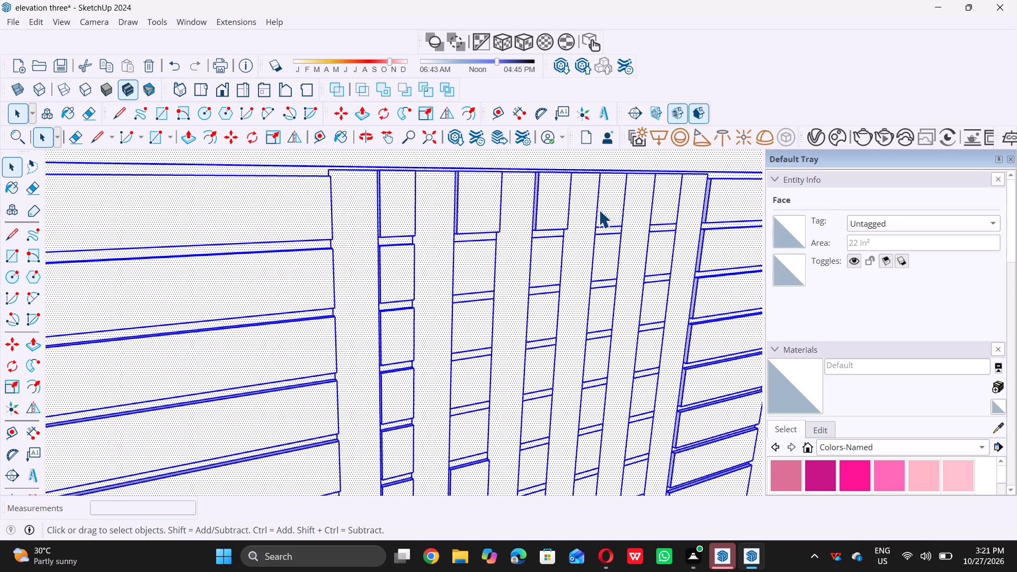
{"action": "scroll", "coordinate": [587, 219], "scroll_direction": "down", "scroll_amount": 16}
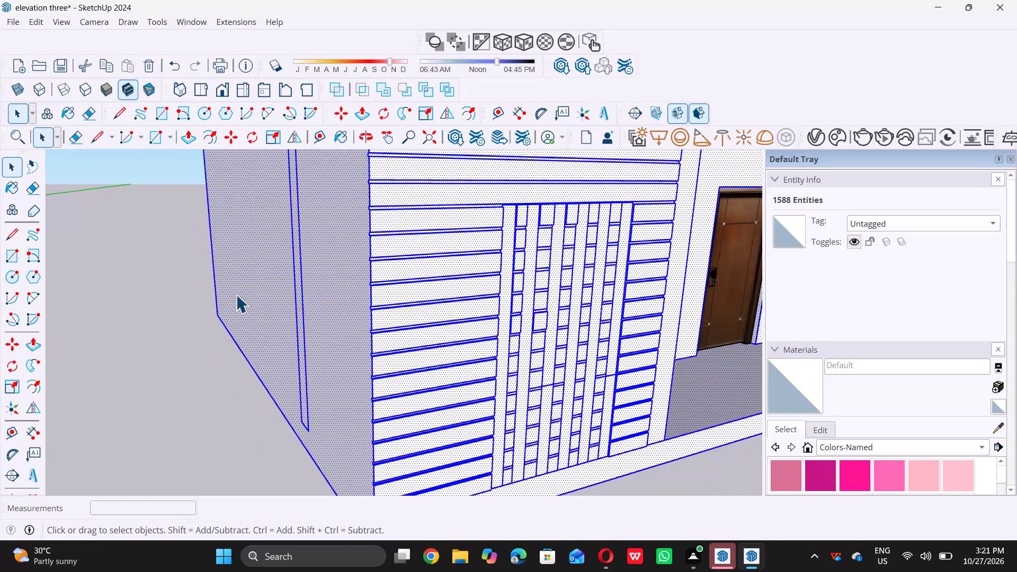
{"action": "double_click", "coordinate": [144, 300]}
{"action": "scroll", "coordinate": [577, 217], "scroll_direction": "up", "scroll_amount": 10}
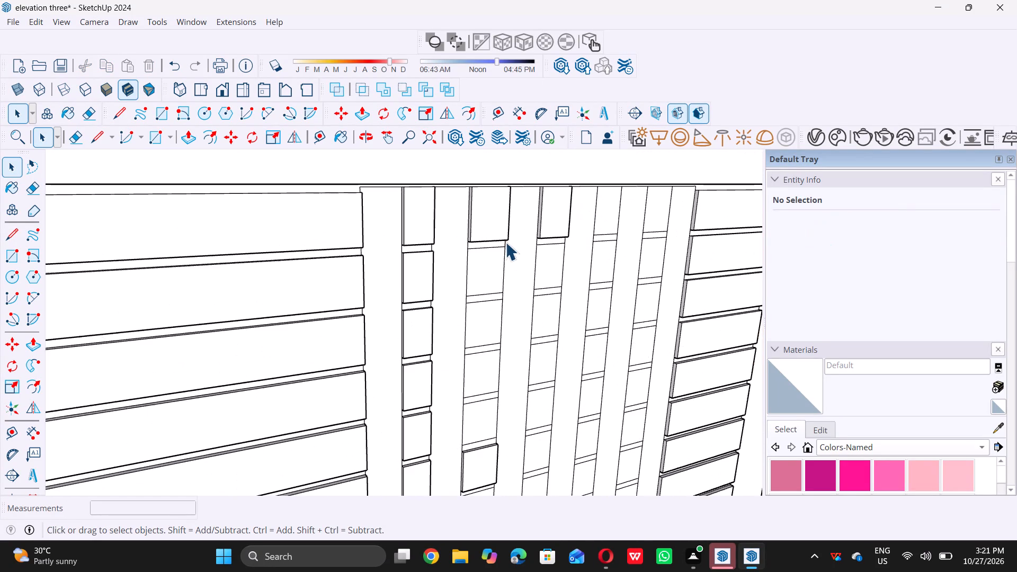
Pull the top board face in the fourth slat gap outward 1/2", level with the raised top face in the third gap.
{"action": "middle_click_drag", "start_coordinate": [506, 243], "coordinate": [572, 263]}
{"action": "scroll", "coordinate": [573, 228], "scroll_direction": "up", "scroll_amount": 4}
{"action": "left_click", "coordinate": [575, 208]}
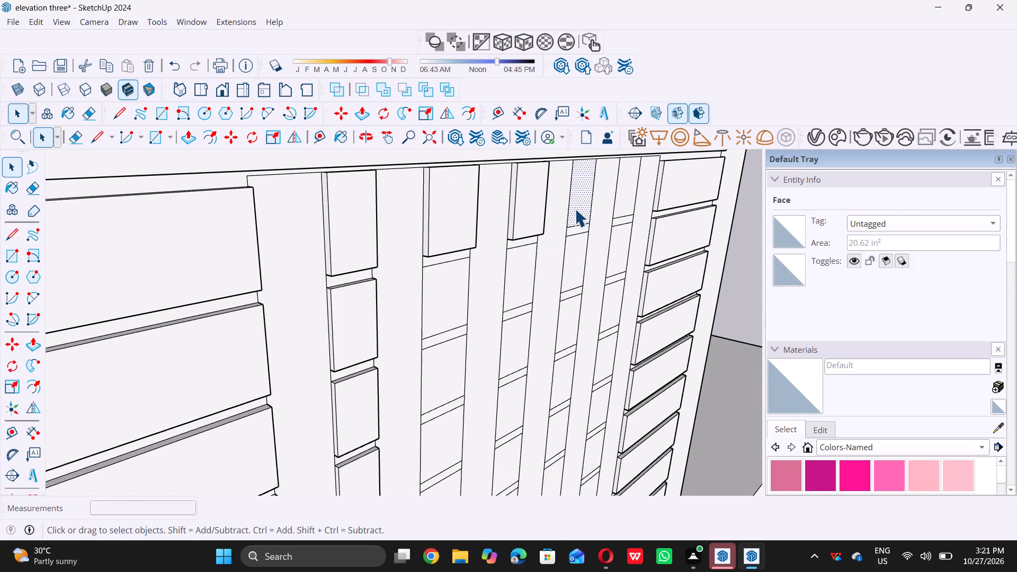
{"action": "key", "text": "p"}
{"action": "left_click", "coordinate": [575, 209]}
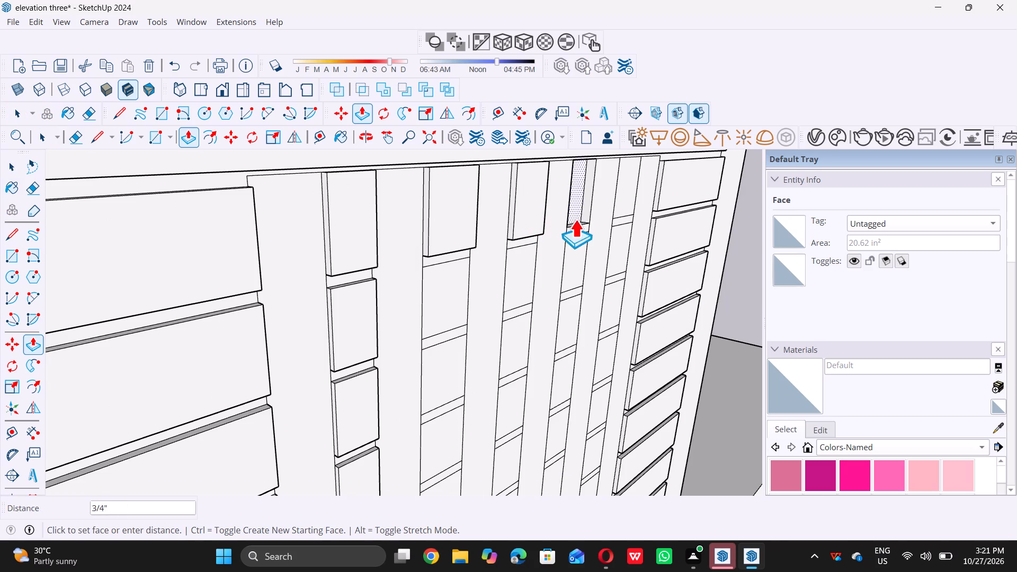
{"action": "double_click", "coordinate": [540, 227]}
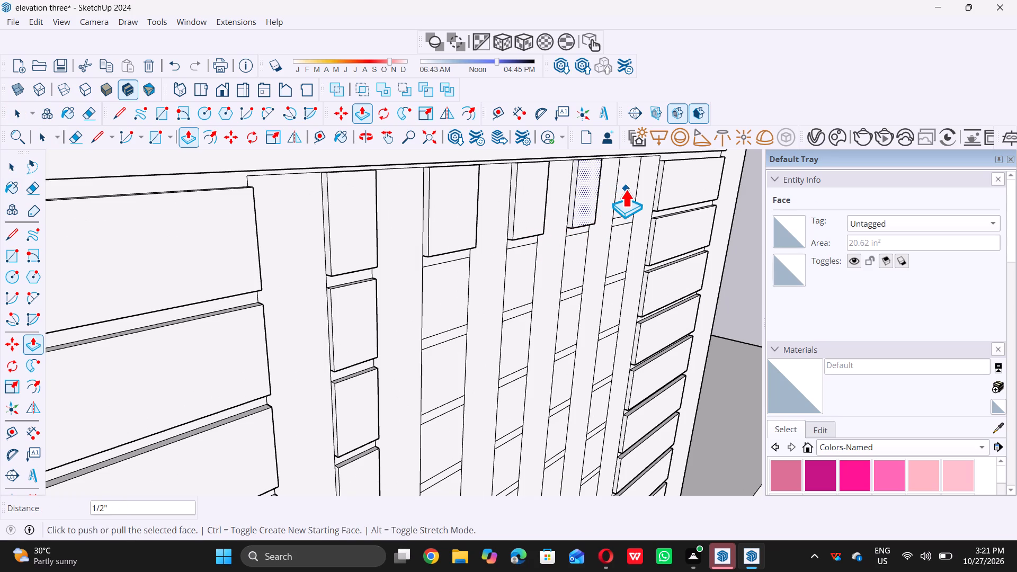
{"action": "key", "text": "space"}
Pull the top board face in the fifth slat gap outward 1/2", matching the raised top face in the fourth gap.
{"action": "scroll", "coordinate": [573, 221], "scroll_direction": "down", "scroll_amount": 12}
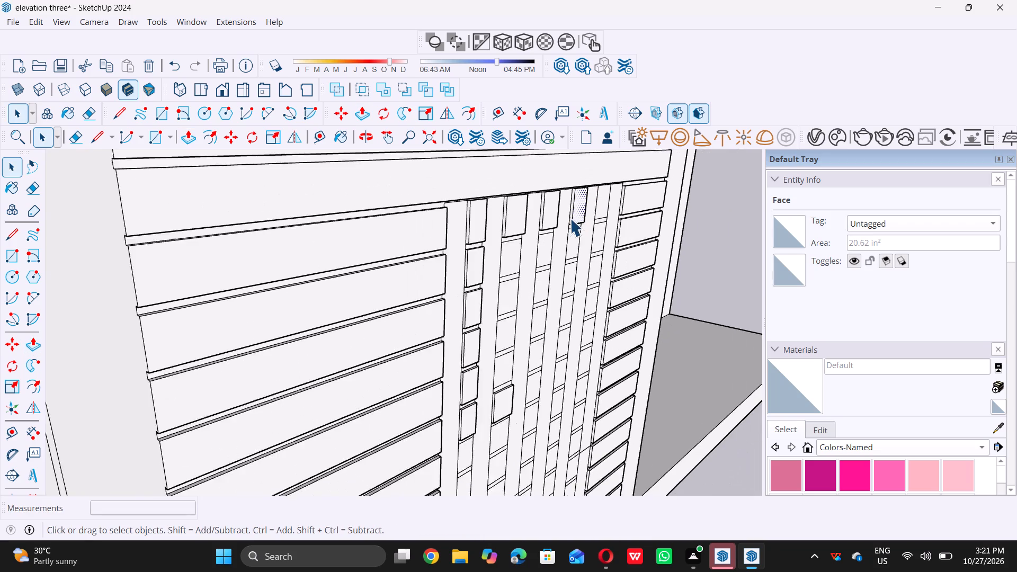
{"action": "middle_click_drag", "start_coordinate": [588, 238], "coordinate": [549, 251]}
{"action": "scroll", "coordinate": [604, 221], "scroll_direction": "up", "scroll_amount": 5}
{"action": "left_click", "coordinate": [605, 216]}
{"action": "key", "text": "p"}
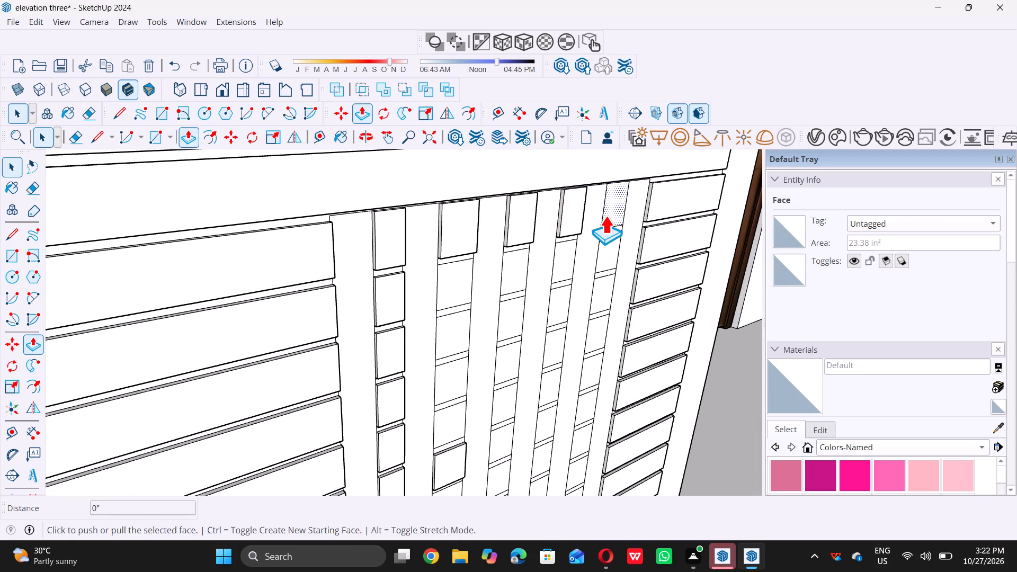
{"action": "left_click", "coordinate": [605, 216]}
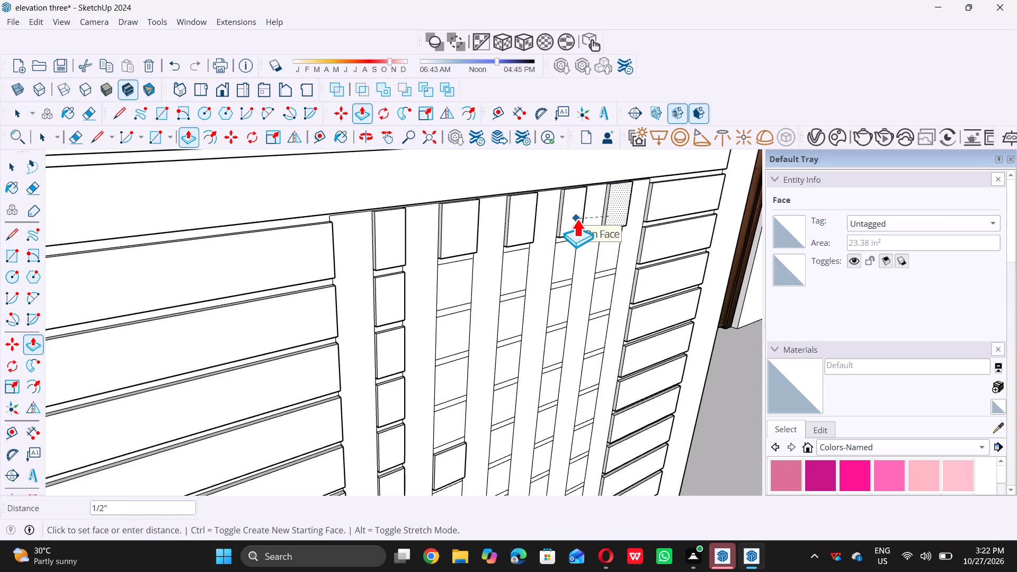
{"action": "left_click", "coordinate": [581, 217]}
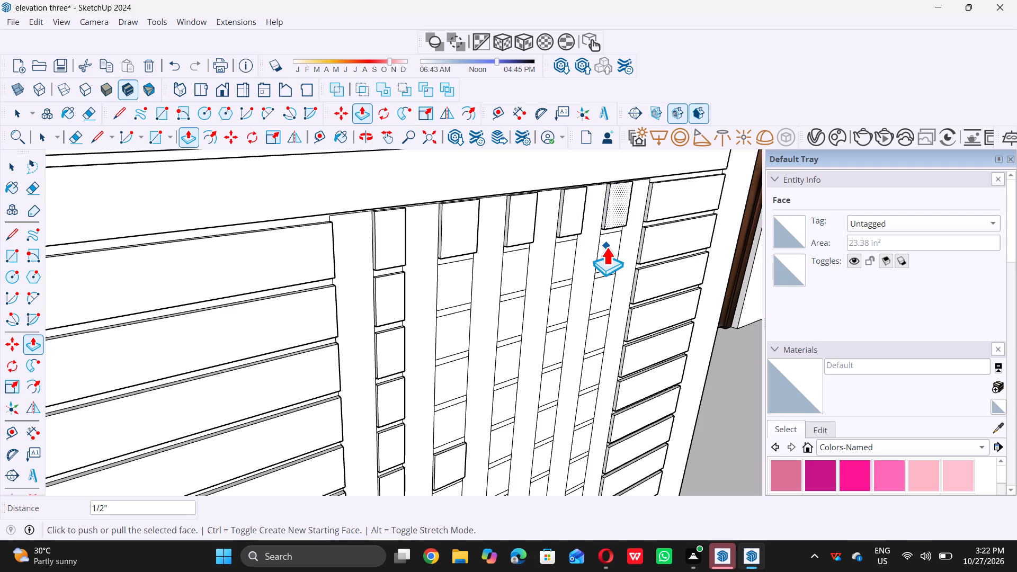
{"action": "key", "text": "space"}
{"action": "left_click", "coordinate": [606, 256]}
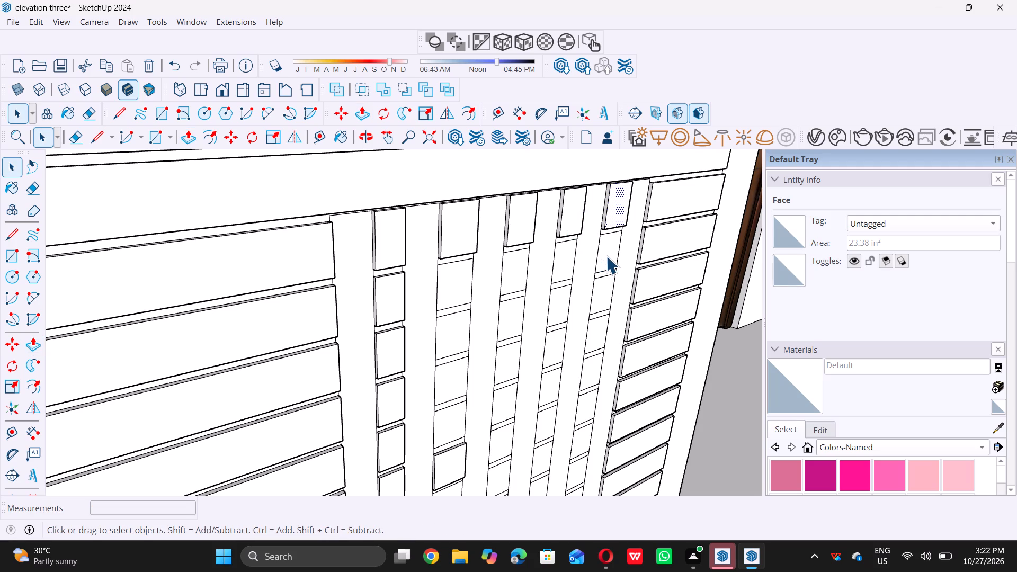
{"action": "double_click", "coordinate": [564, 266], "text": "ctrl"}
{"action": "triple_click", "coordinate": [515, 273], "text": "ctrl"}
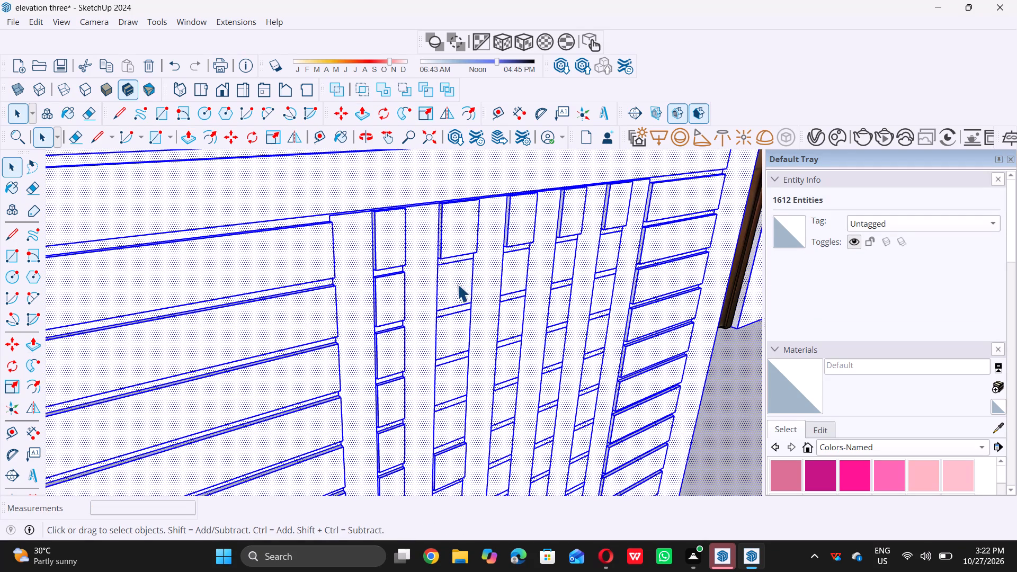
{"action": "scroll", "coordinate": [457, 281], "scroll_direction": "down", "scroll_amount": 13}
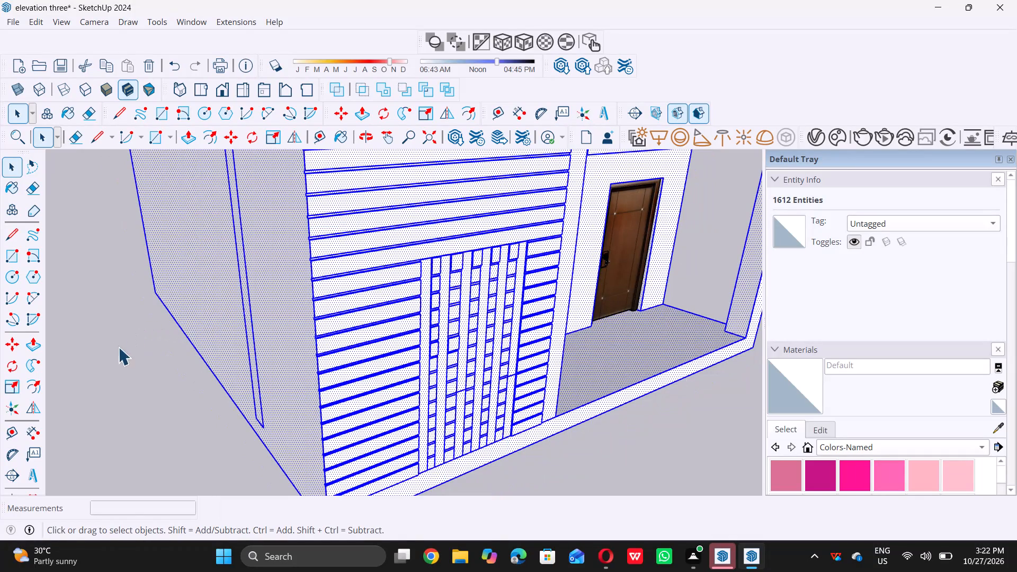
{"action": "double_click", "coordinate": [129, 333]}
Pull the second, third and fourth board faces in the fifth slat gap outward 1/2", level with the raised top face.
{"action": "scroll", "coordinate": [490, 290], "scroll_direction": "up", "scroll_amount": 6}
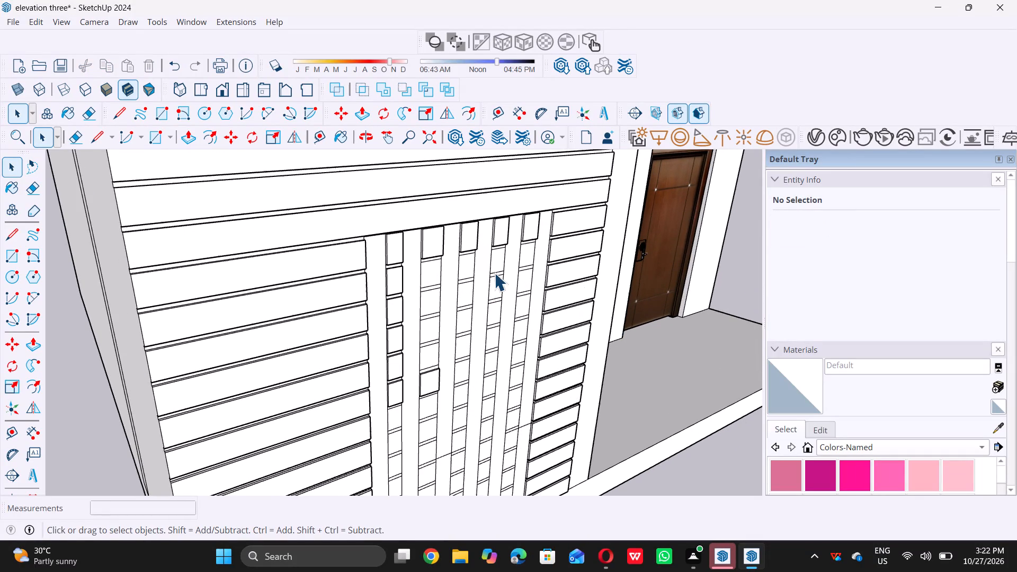
{"action": "scroll", "coordinate": [499, 269], "scroll_direction": "up", "scroll_amount": 6}
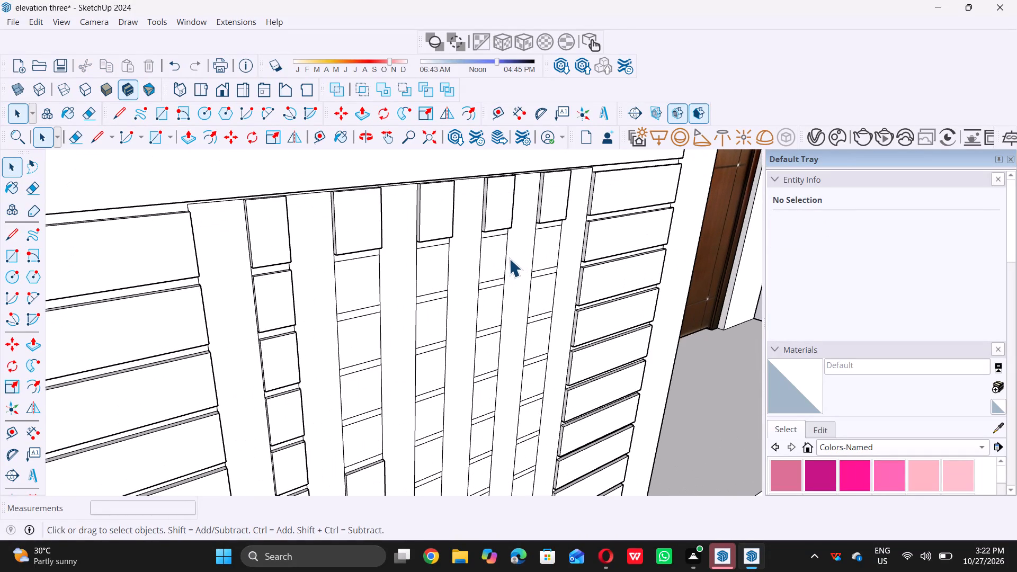
{"action": "key", "text": "t"}
{"action": "key", "text": "space"}
{"action": "key", "text": "p"}
{"action": "double_click", "coordinate": [543, 242]}
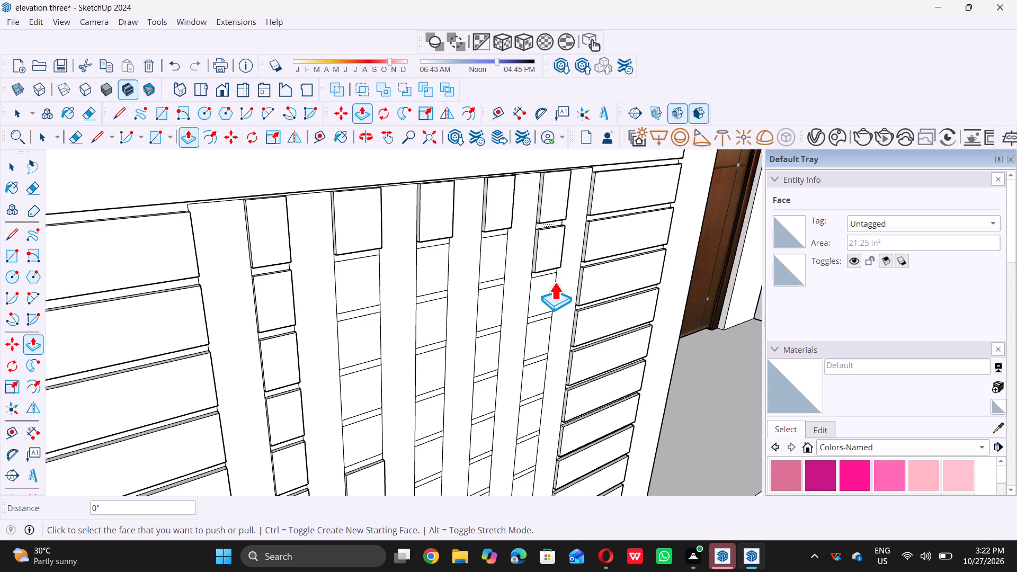
{"action": "double_click", "coordinate": [543, 290]}
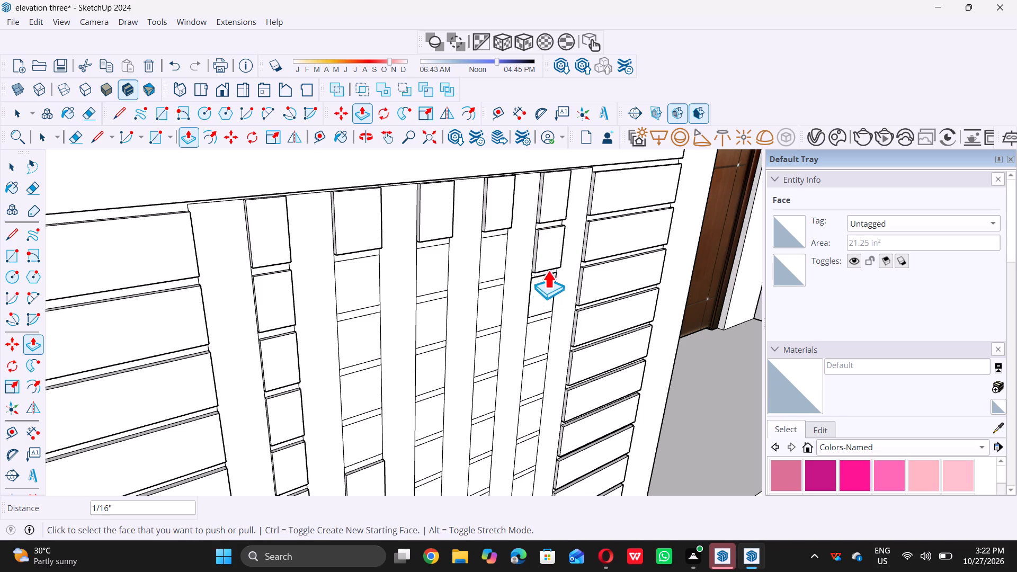
{"action": "double_click", "coordinate": [542, 281]}
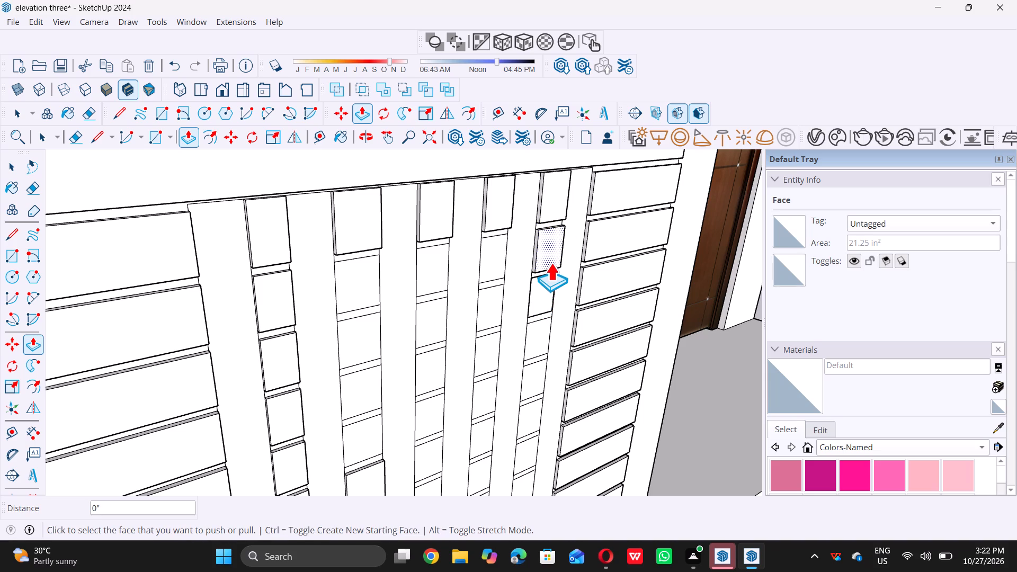
{"action": "middle_click_drag", "start_coordinate": [536, 282], "coordinate": [541, 285]}
{"action": "scroll", "coordinate": [540, 288], "scroll_direction": "up", "scroll_amount": 9}
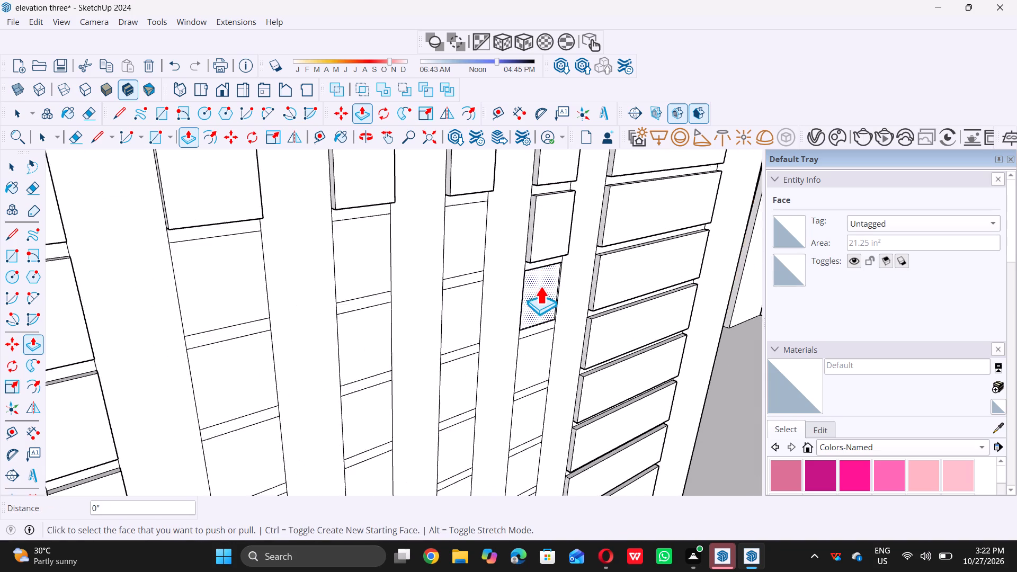
{"action": "left_click", "coordinate": [540, 284]}
{"action": "left_click", "coordinate": [556, 238]}
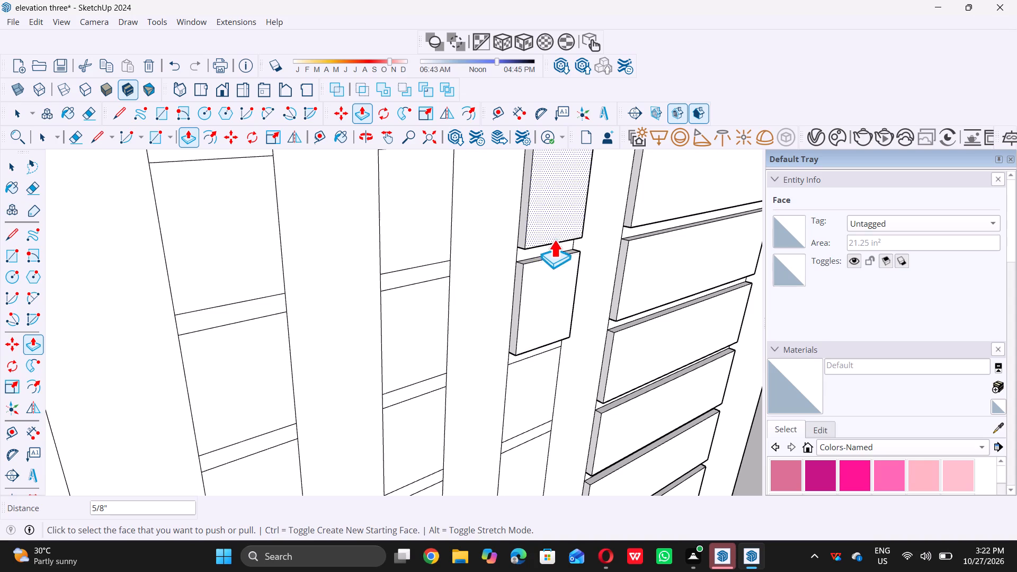
{"action": "left_click", "coordinate": [536, 371]}
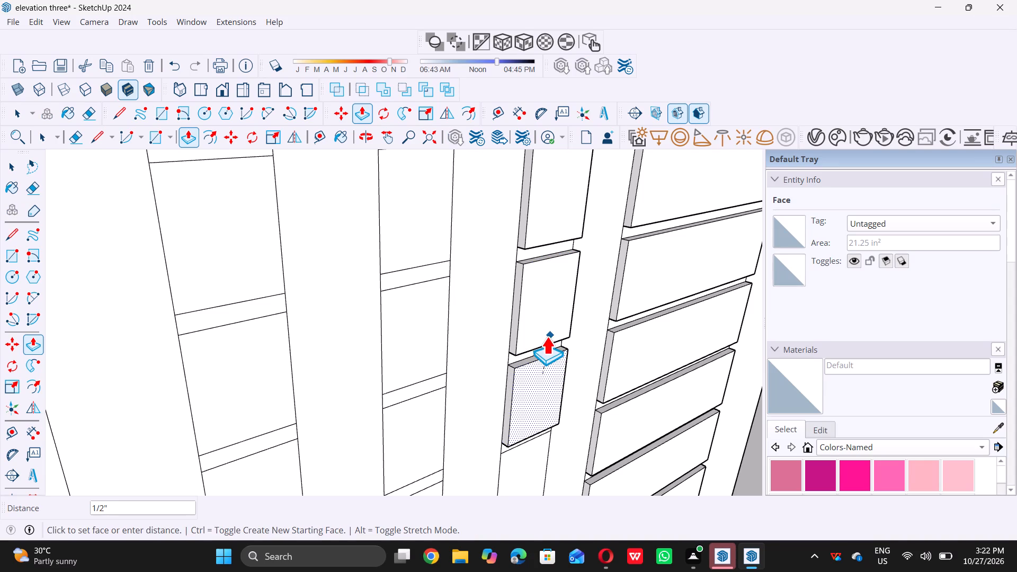
{"action": "left_click", "coordinate": [541, 345]}
Pull the second board faces from the top of the fourth, third and second slat gaps outward 1/2".
{"action": "scroll", "coordinate": [539, 350], "scroll_direction": "down", "scroll_amount": 4}
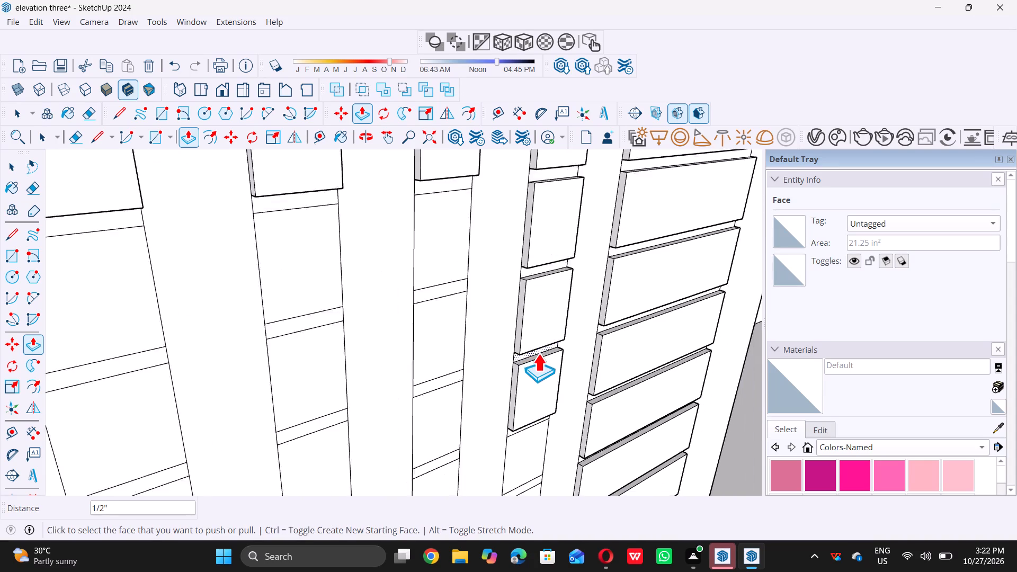
{"action": "left_click", "coordinate": [465, 258]}
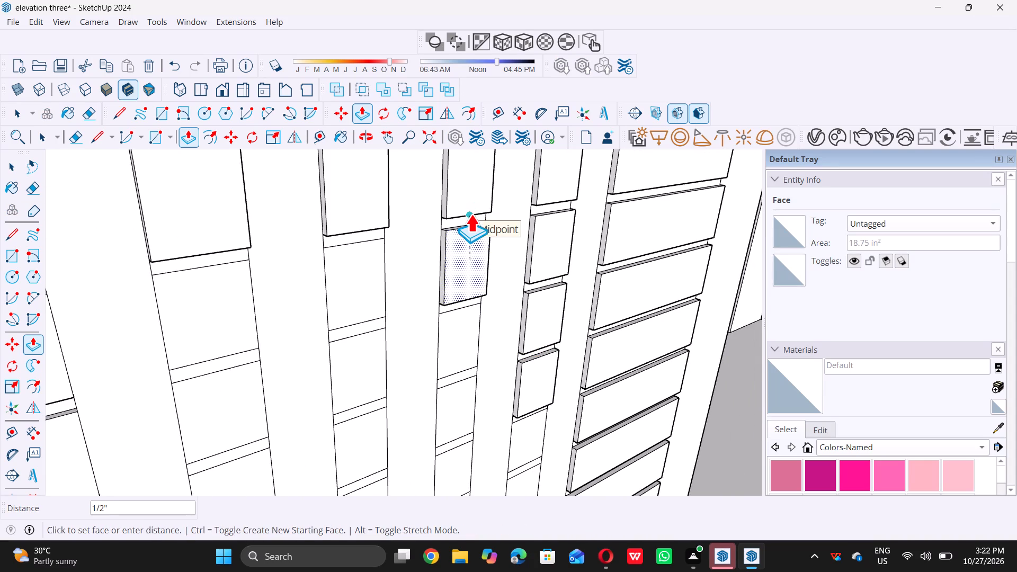
{"action": "left_click", "coordinate": [471, 213]}
{"action": "left_click", "coordinate": [370, 274]}
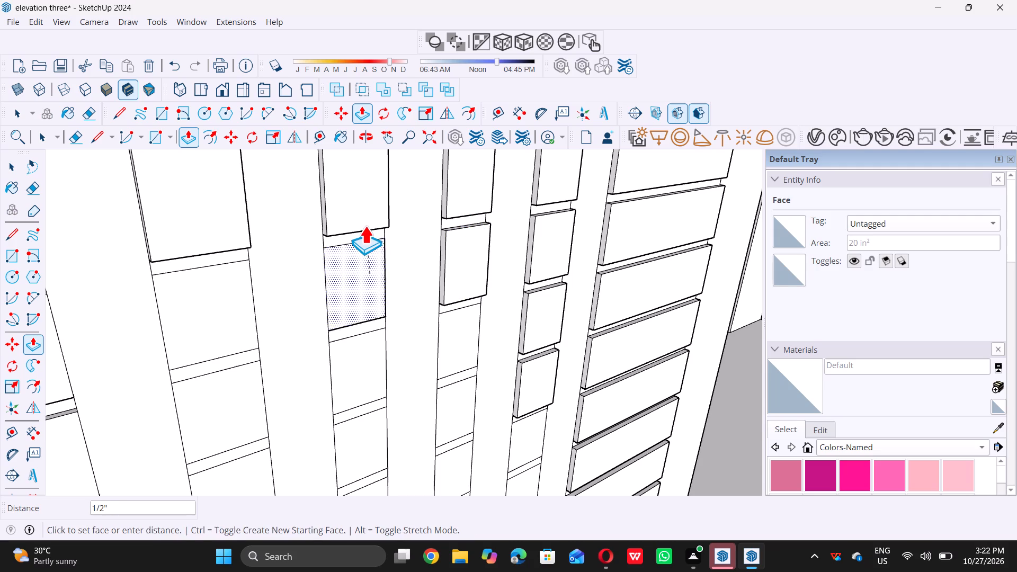
{"action": "left_click", "coordinate": [365, 226]}
{"action": "left_click", "coordinate": [228, 291]}
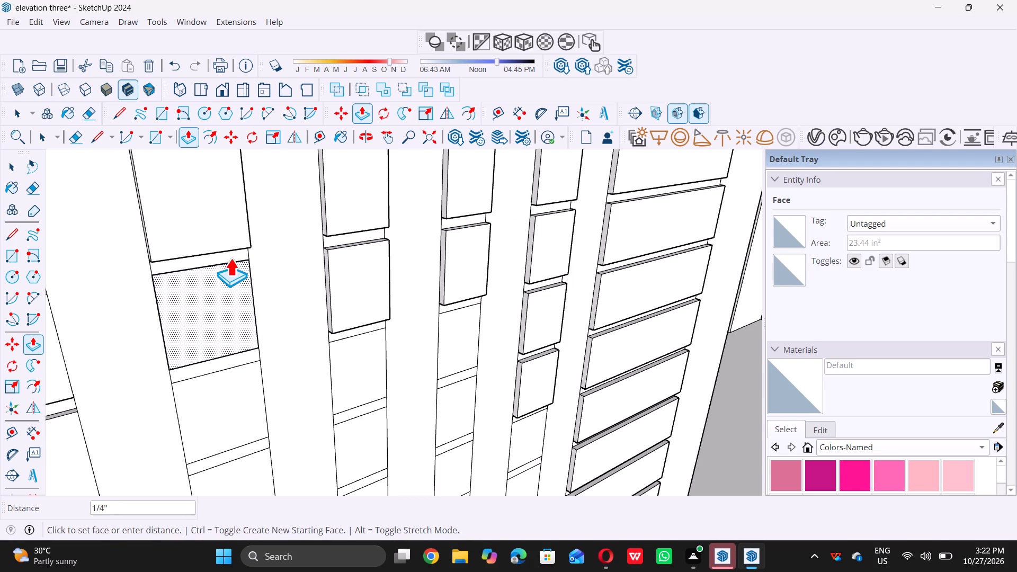
{"action": "double_click", "coordinate": [229, 242]}
Pull the third board faces from the top of the second, third and fourth slat gaps outward 1/2", level with the faces above.
{"action": "scroll", "coordinate": [228, 244], "scroll_direction": "down", "scroll_amount": 12}
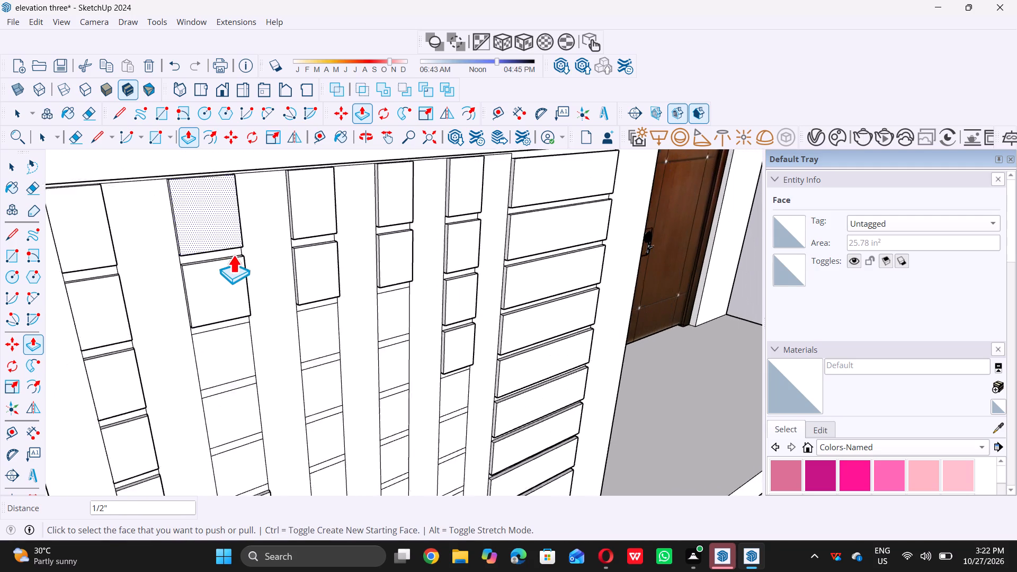
{"action": "left_click", "coordinate": [224, 328]}
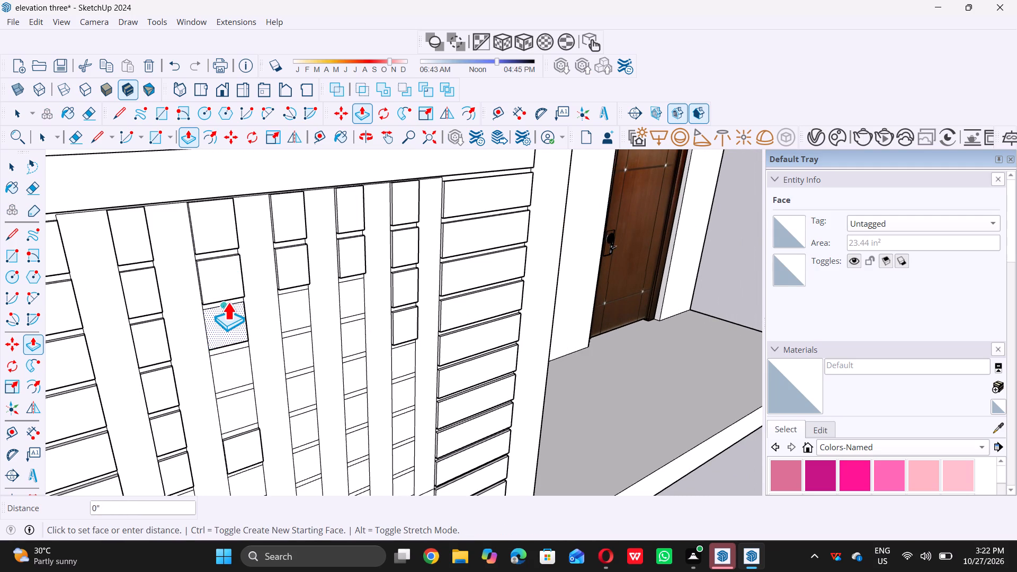
{"action": "left_click", "coordinate": [228, 300]}
{"action": "scroll", "coordinate": [235, 300], "scroll_direction": "down", "scroll_amount": 6}
{"action": "middle_click_drag", "start_coordinate": [268, 338], "coordinate": [290, 287]}
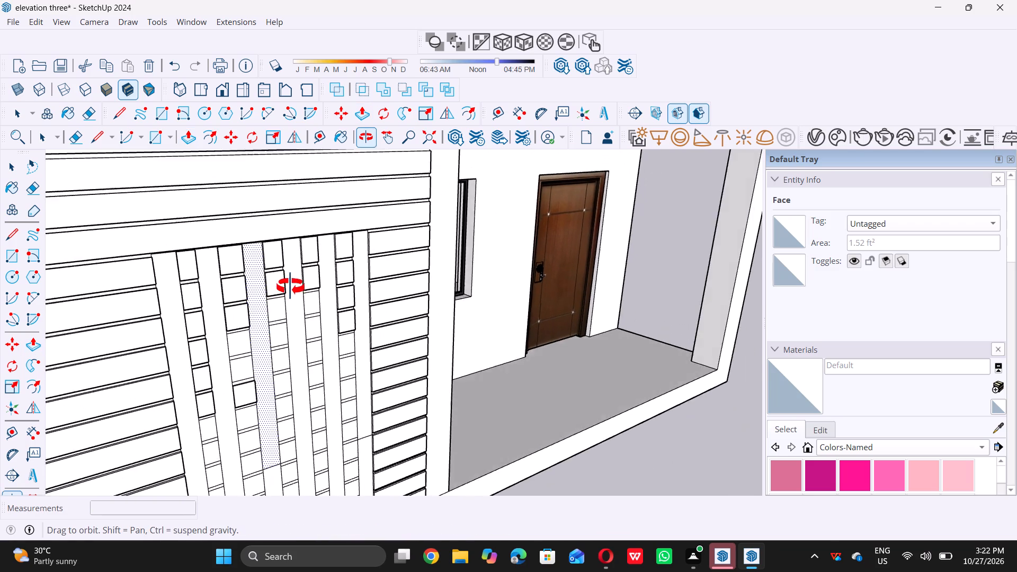
{"action": "middle_click_drag", "start_coordinate": [290, 287], "coordinate": [291, 284]}
{"action": "scroll", "coordinate": [280, 311], "scroll_direction": "up", "scroll_amount": 7}
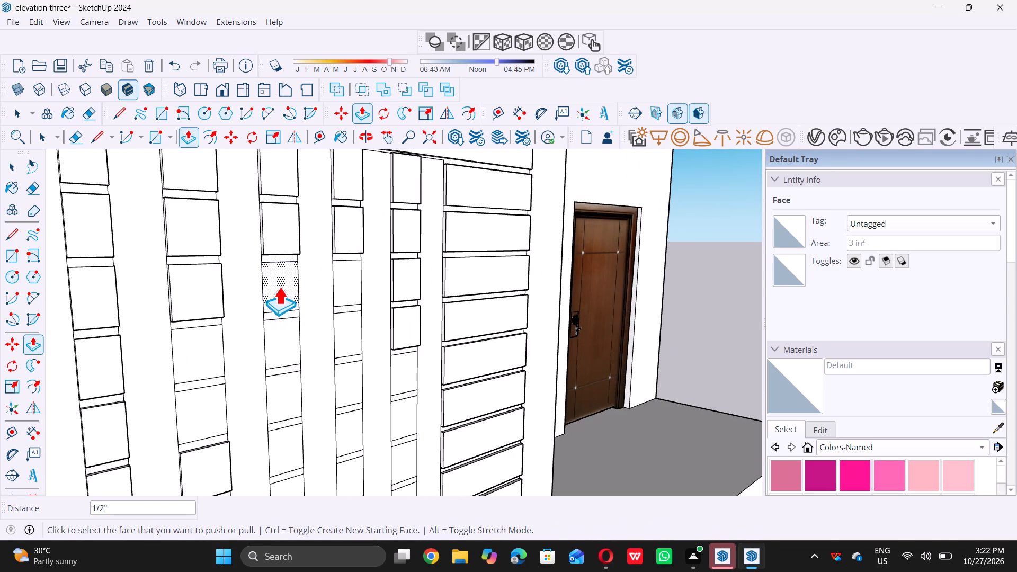
{"action": "left_click", "coordinate": [280, 284]}
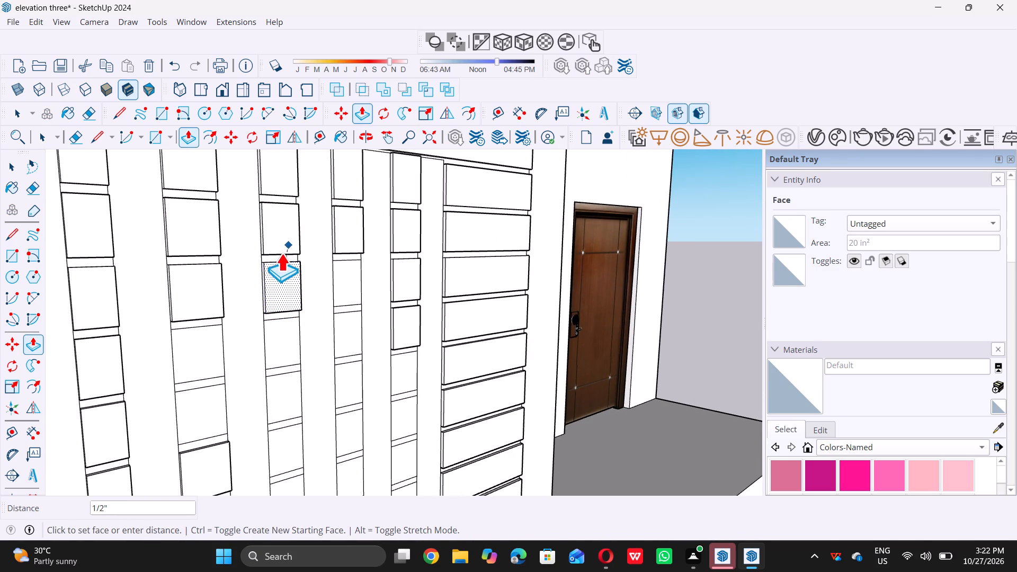
{"action": "left_click", "coordinate": [281, 255]}
{"action": "left_click", "coordinate": [349, 276]}
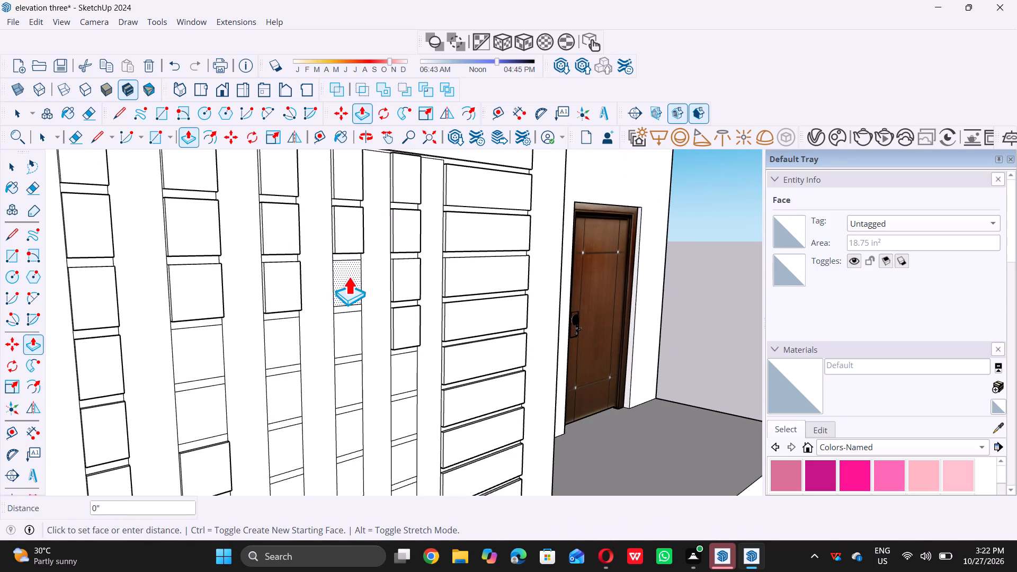
{"action": "left_click", "coordinate": [354, 251]}
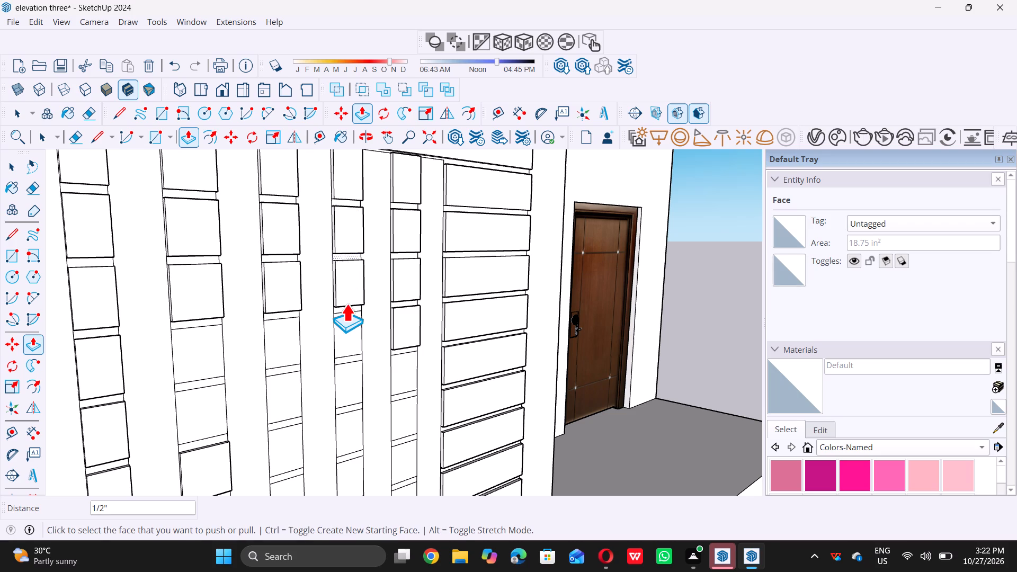
Pull the fourth board faces from the top of the fourth, third and second slat gaps outward 1/2".
{"action": "left_click", "coordinate": [345, 320]}
{"action": "left_click", "coordinate": [350, 303]}
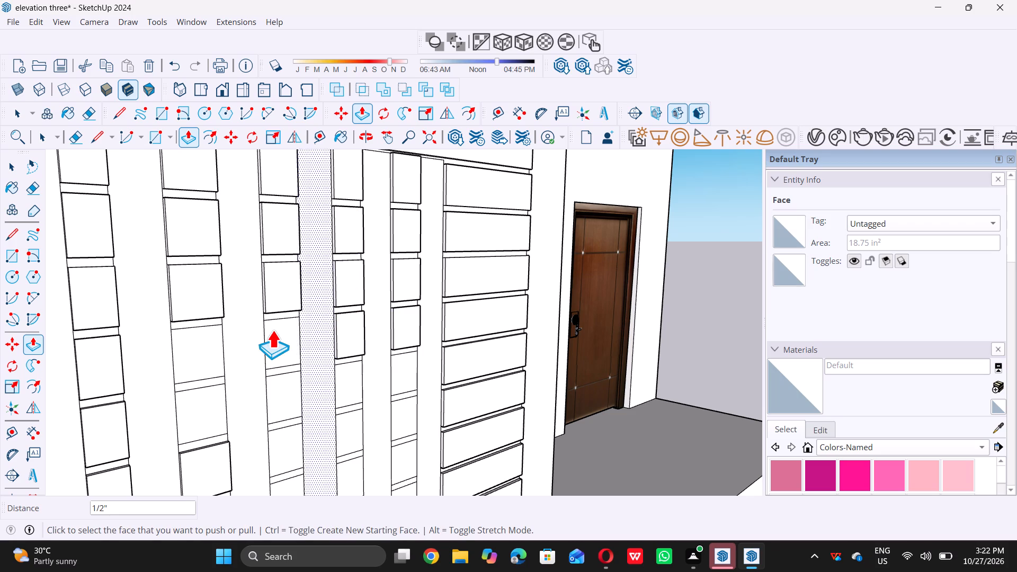
{"action": "left_click", "coordinate": [282, 333]}
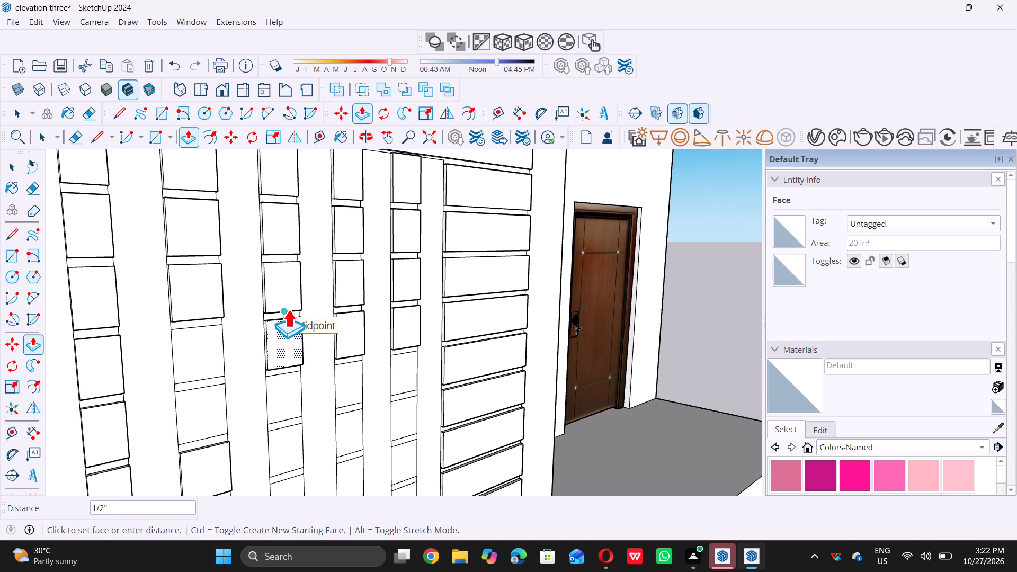
{"action": "left_click", "coordinate": [288, 309]}
{"action": "double_click", "coordinate": [207, 345]}
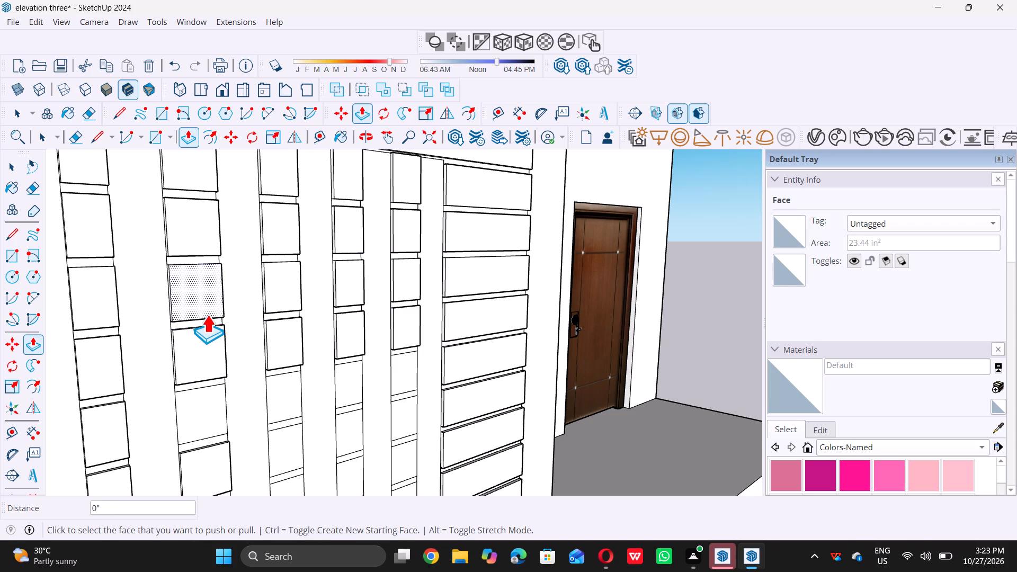
Pull the fifth board face from the top of the second slat gap outward 1/2".
{"action": "scroll", "coordinate": [200, 341], "scroll_direction": "down", "scroll_amount": 11}
{"action": "middle_click_drag", "start_coordinate": [219, 360], "coordinate": [229, 332]}
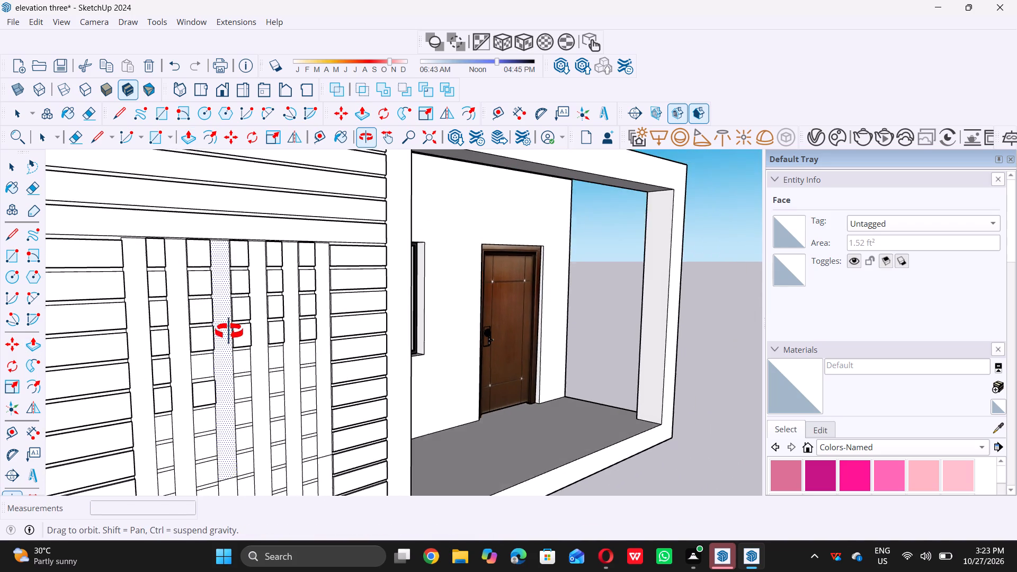
{"action": "middle_click_drag", "start_coordinate": [229, 332], "coordinate": [233, 320]}
{"action": "scroll", "coordinate": [213, 339], "scroll_direction": "up", "scroll_amount": 9}
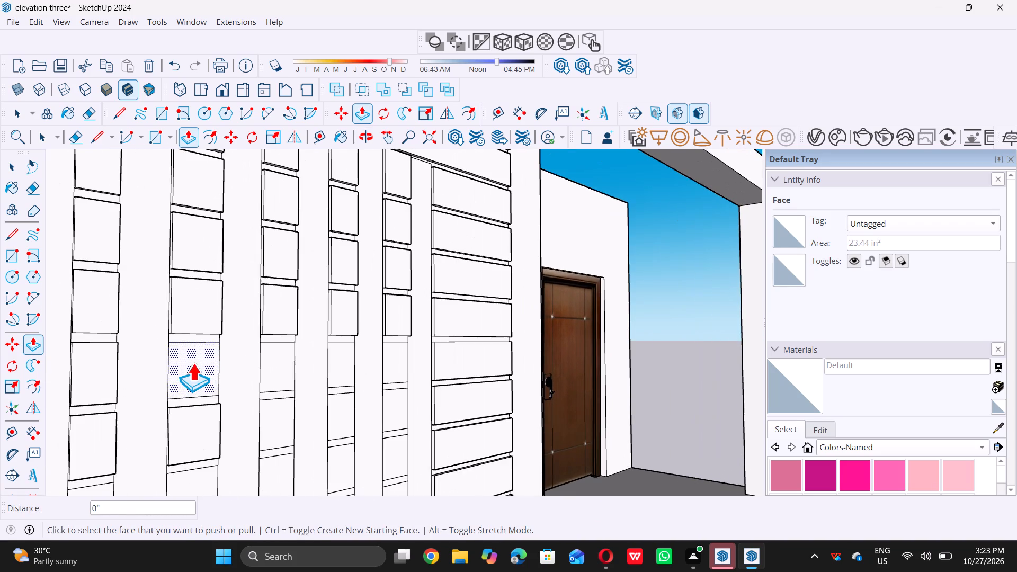
{"action": "left_click", "coordinate": [193, 363]}
{"action": "triple_click", "coordinate": [198, 333]}
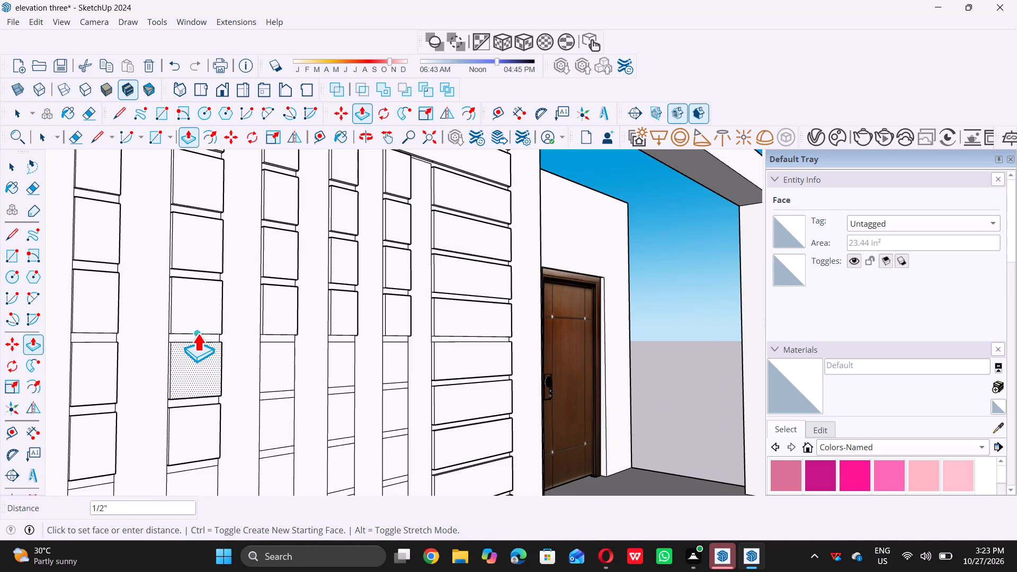
{"action": "left_click", "coordinate": [281, 410]}
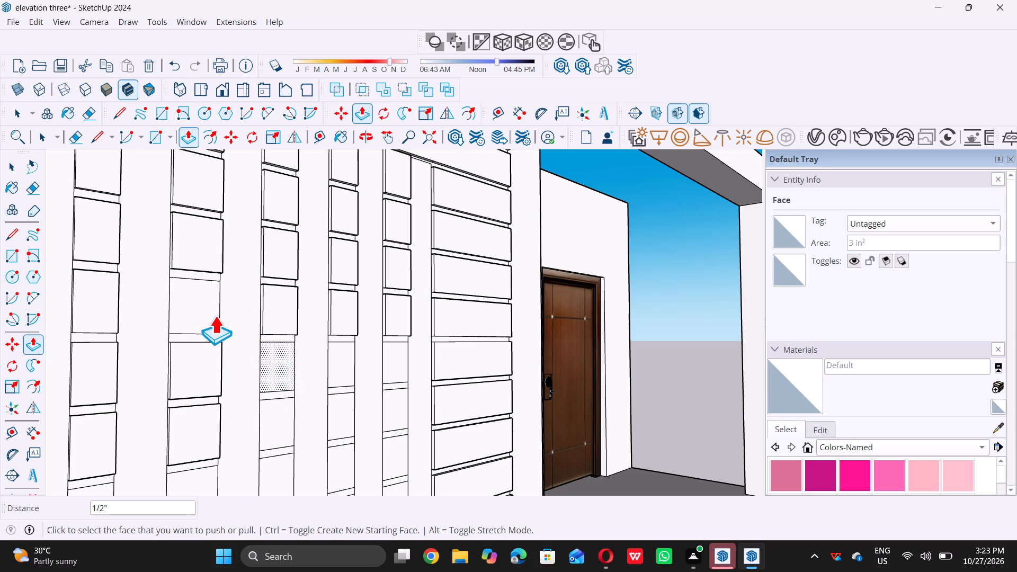
Pull the flattened fourth board face in the second slat gap back outward, level with the raised faces around it.
{"action": "left_click", "coordinate": [203, 296]}
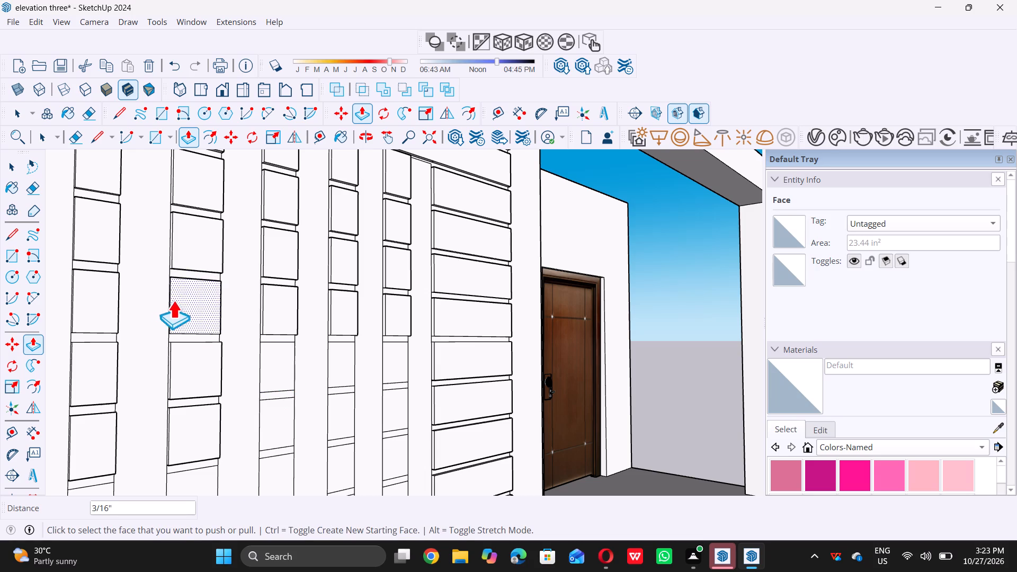
{"action": "middle_click_drag", "start_coordinate": [169, 302], "coordinate": [208, 316]}
{"action": "scroll", "coordinate": [194, 317], "scroll_direction": "up", "scroll_amount": 7}
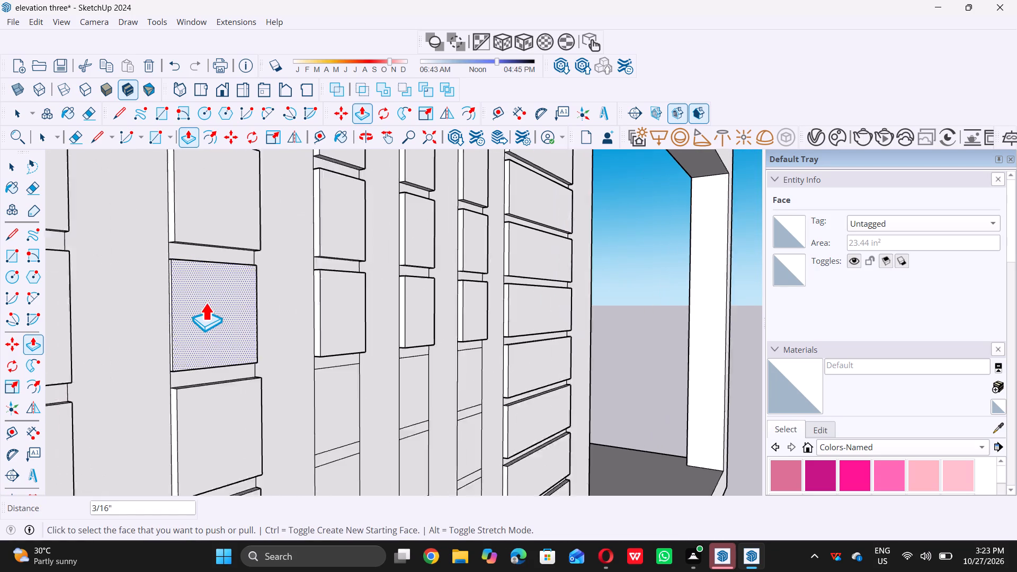
{"action": "triple_click", "coordinate": [203, 297]}
{"action": "left_click", "coordinate": [203, 297]}
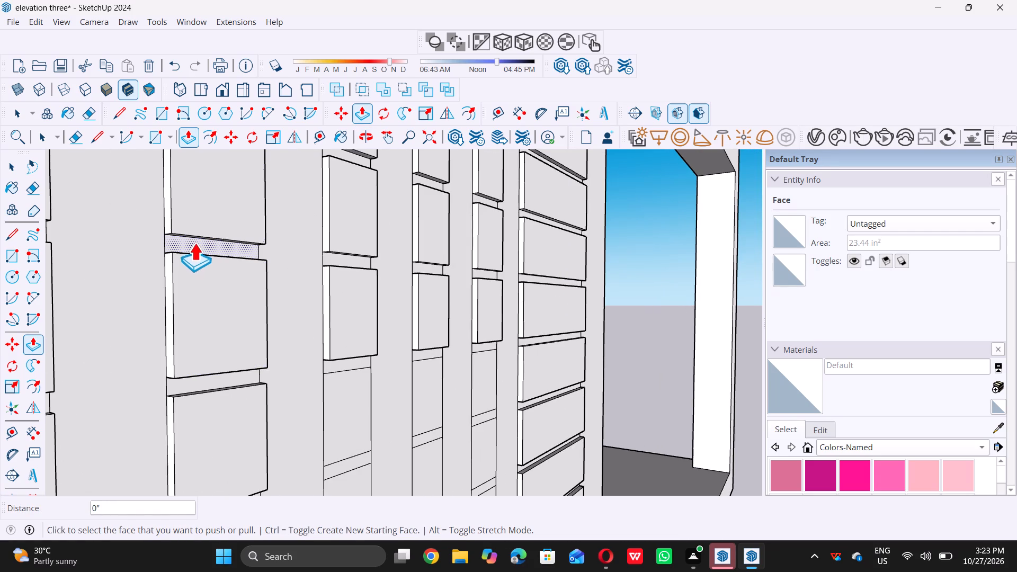
Pull the fifth board face from the top of the third slat gap outward 1/2", level with the face above.
{"action": "left_click", "coordinate": [353, 399]}
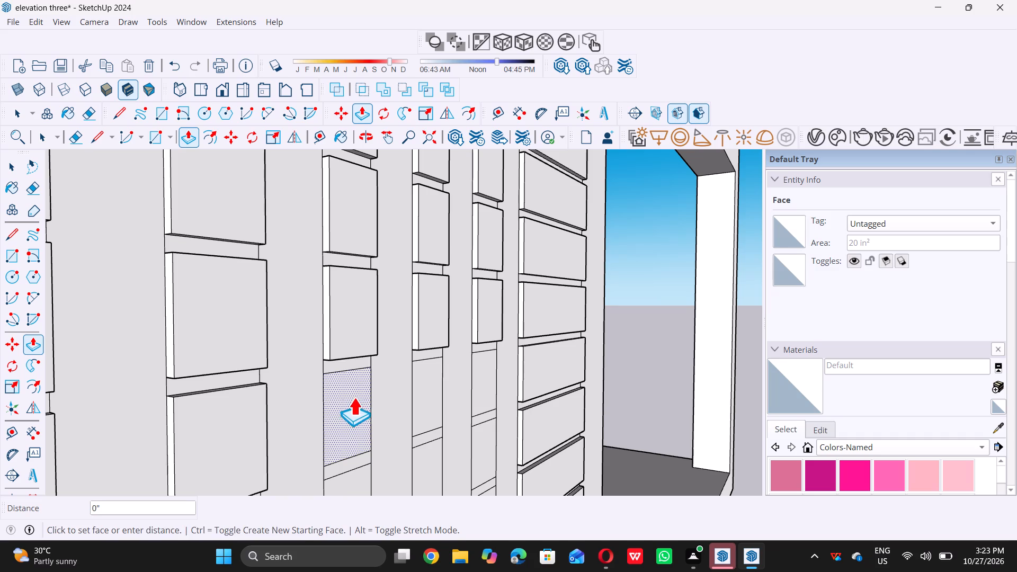
{"action": "triple_click", "coordinate": [341, 392]}
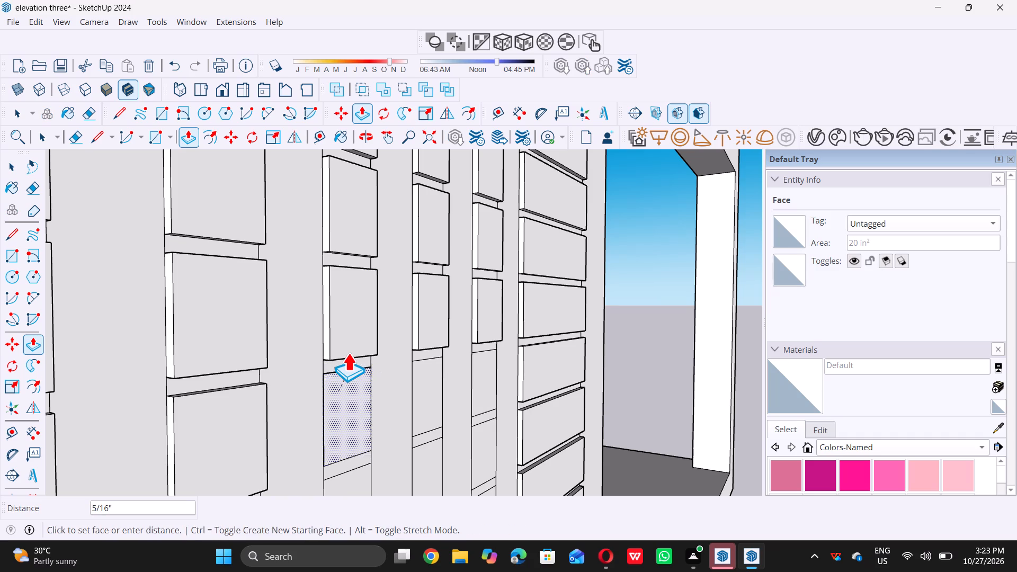
{"action": "triple_click", "coordinate": [347, 358]}
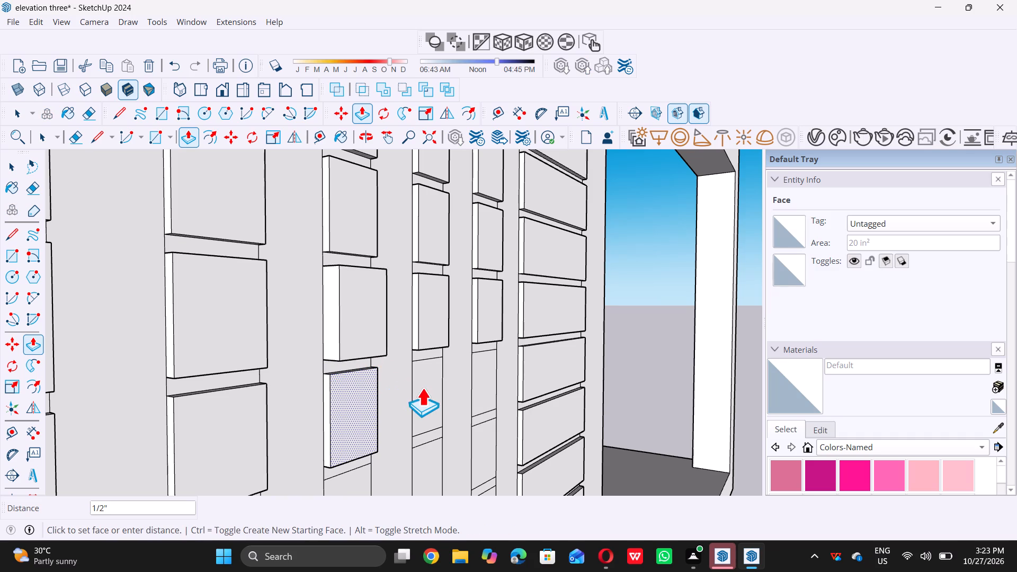
{"action": "key", "text": "space"}
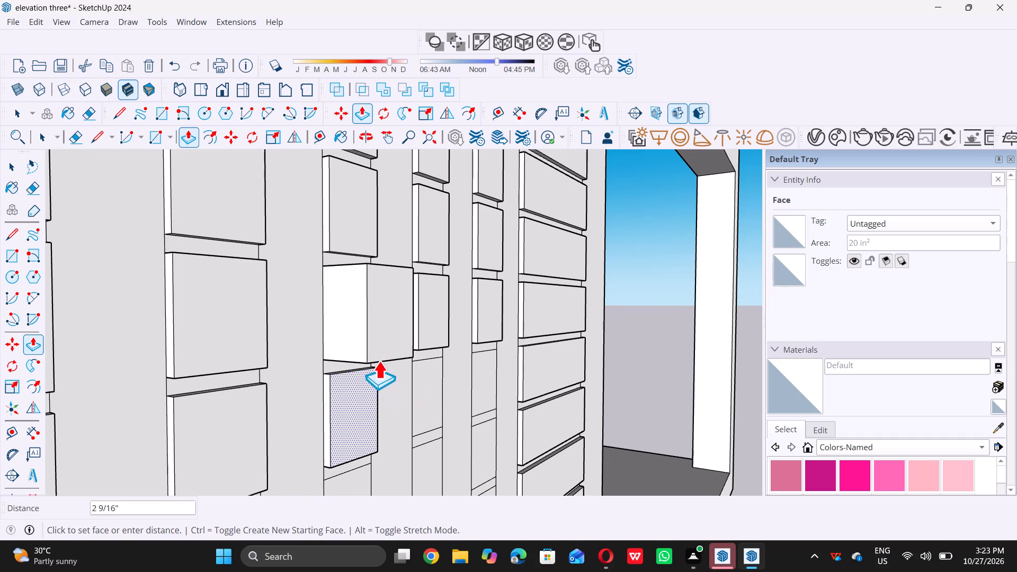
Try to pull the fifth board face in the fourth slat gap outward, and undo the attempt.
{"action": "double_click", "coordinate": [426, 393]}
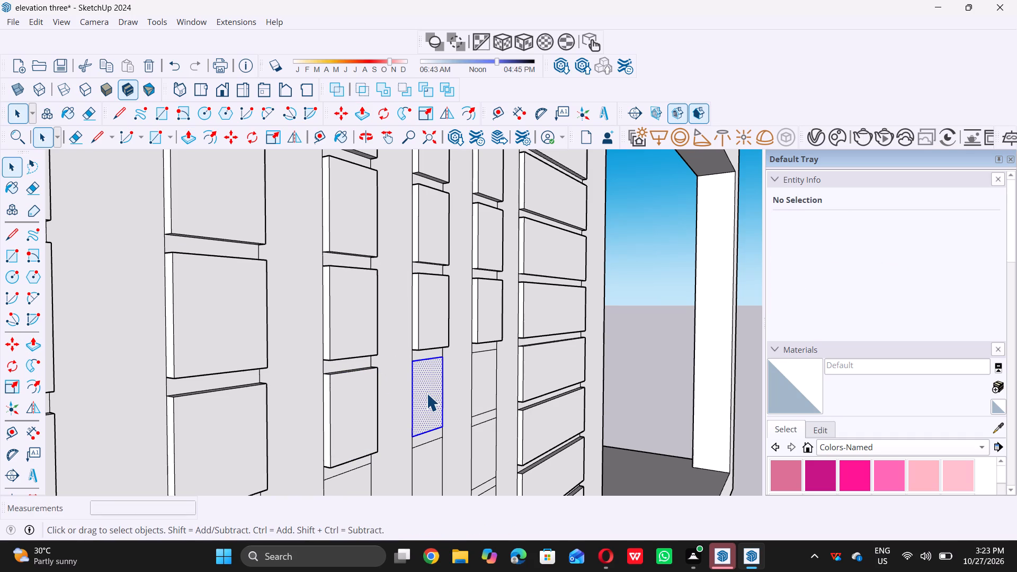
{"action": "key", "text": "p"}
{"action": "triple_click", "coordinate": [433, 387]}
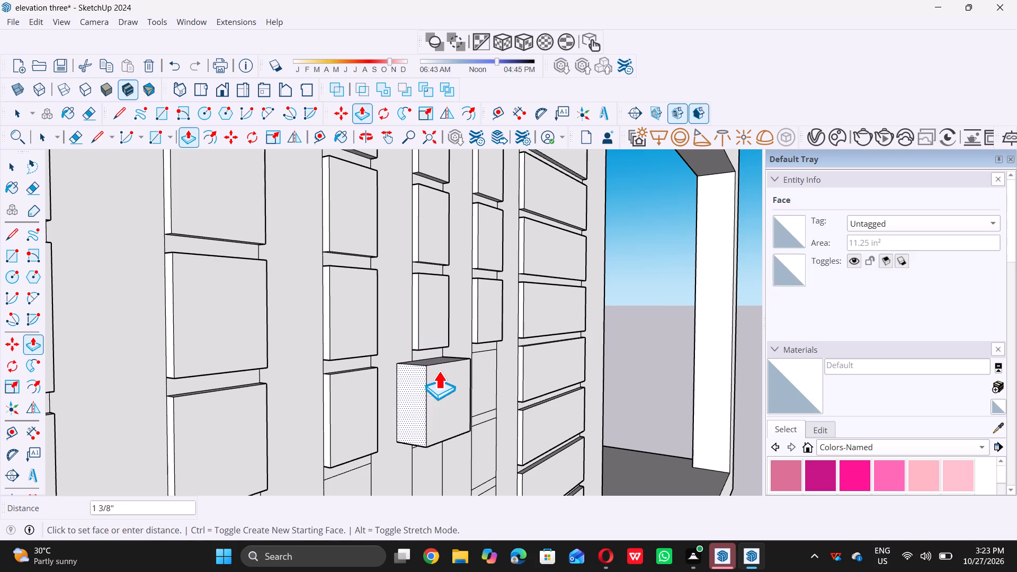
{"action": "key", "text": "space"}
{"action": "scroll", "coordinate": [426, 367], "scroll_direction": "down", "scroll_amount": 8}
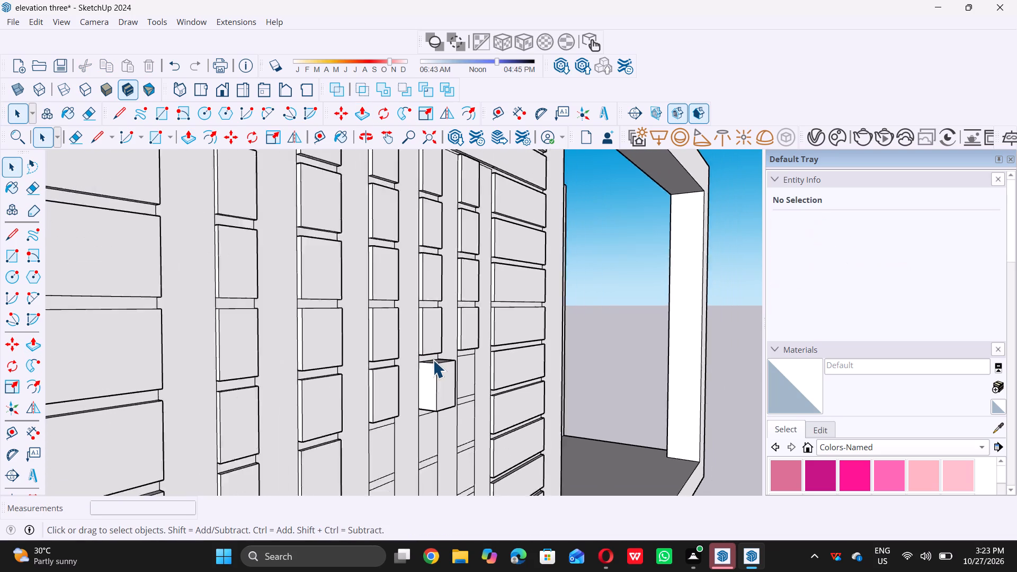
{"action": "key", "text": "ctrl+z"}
Pull the fifth board face from the top of the fourth slat gap outward 1/2", level with the face above.
{"action": "middle_click_drag", "start_coordinate": [438, 364], "coordinate": [408, 369]}
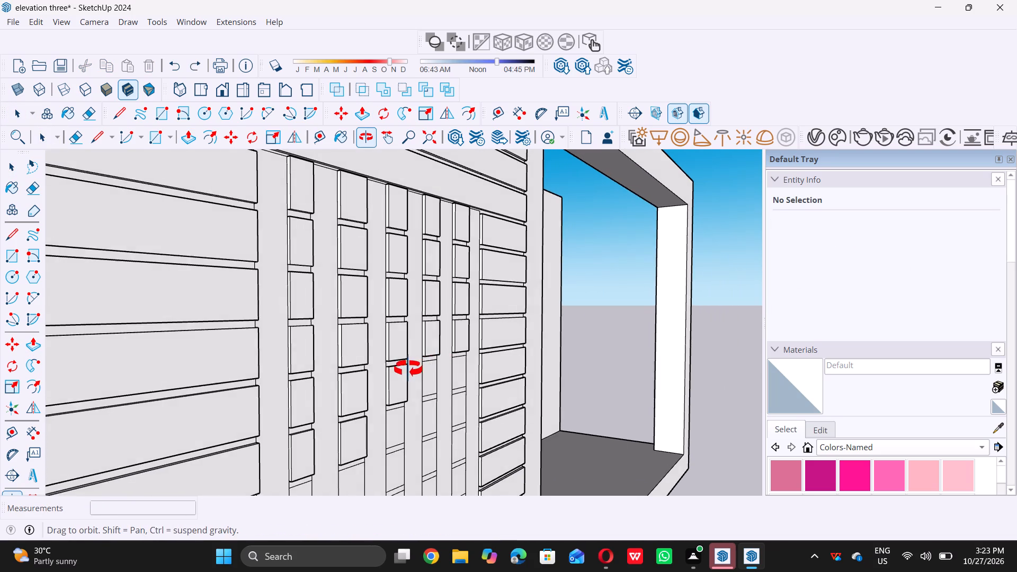
{"action": "middle_click_drag", "start_coordinate": [408, 369], "coordinate": [397, 368]}
{"action": "scroll", "coordinate": [425, 373], "scroll_direction": "up", "scroll_amount": 5}
{"action": "left_click", "coordinate": [425, 373]}
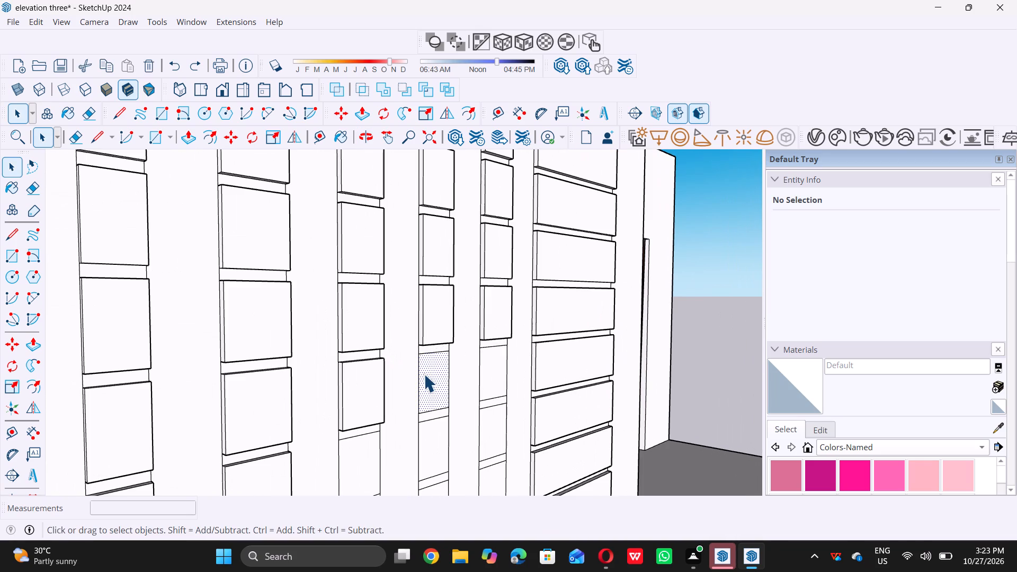
{"action": "key", "text": "p"}
{"action": "left_click", "coordinate": [423, 372]}
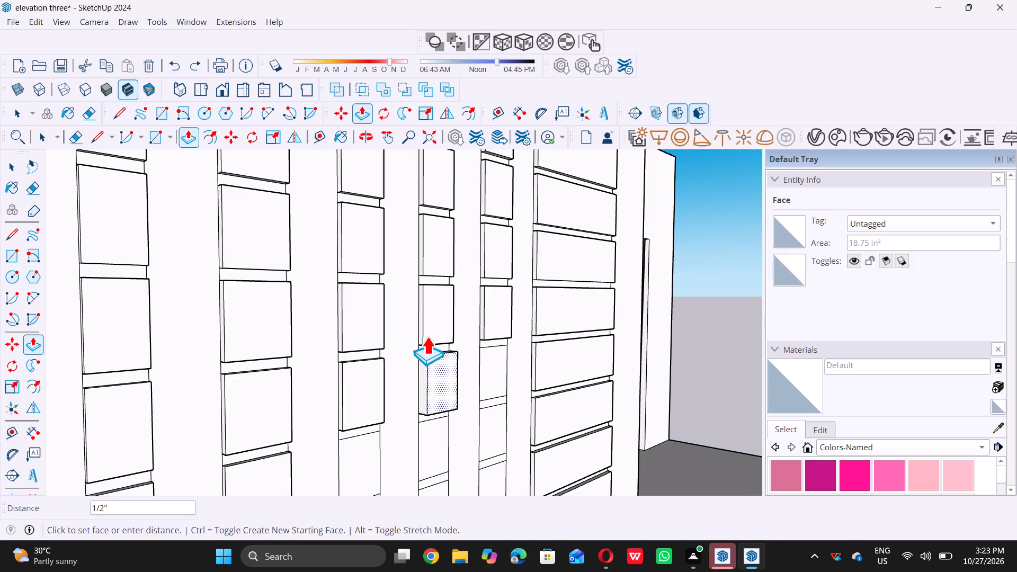
{"action": "double_click", "coordinate": [426, 343]}
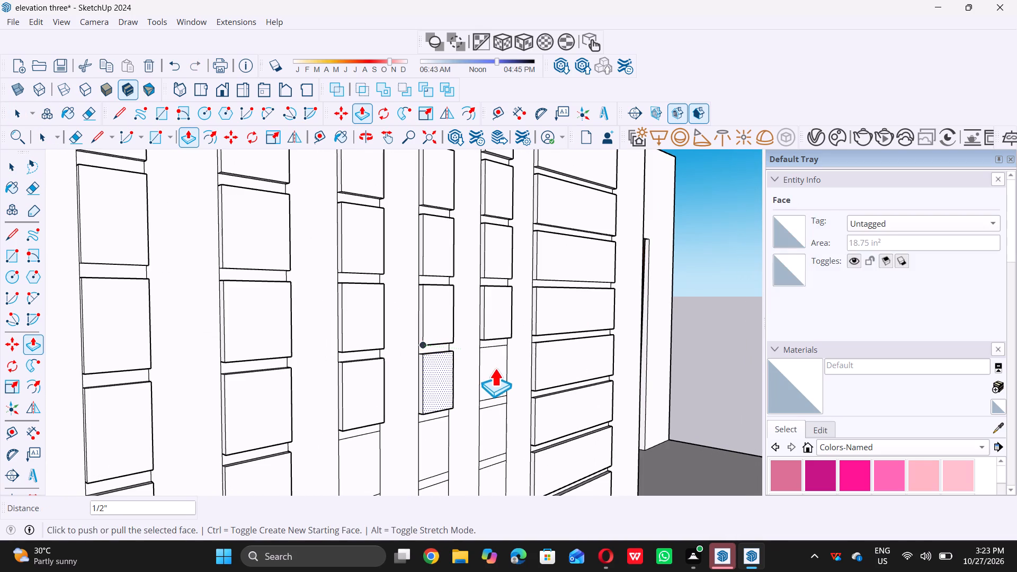
{"action": "key", "text": "space"}
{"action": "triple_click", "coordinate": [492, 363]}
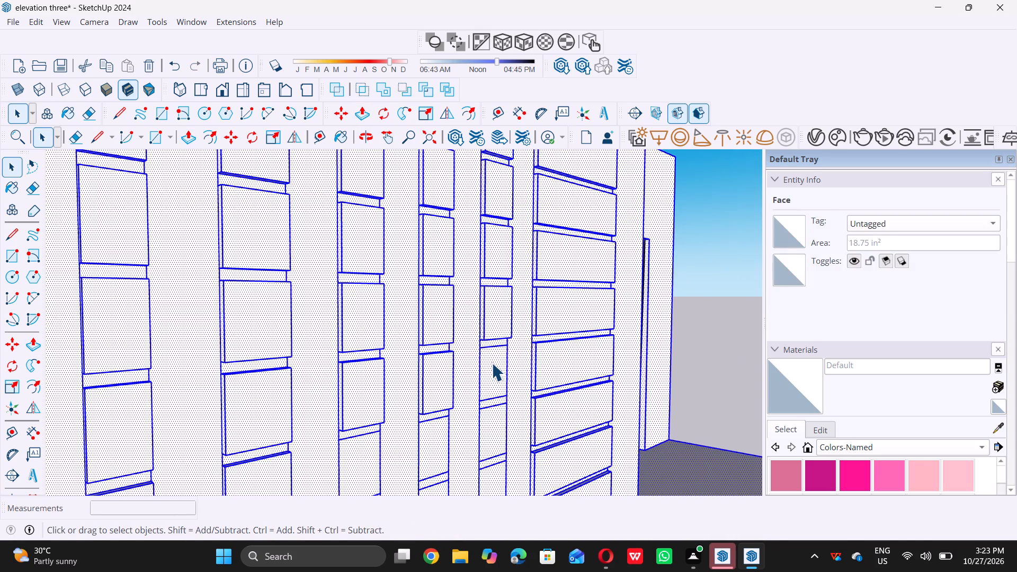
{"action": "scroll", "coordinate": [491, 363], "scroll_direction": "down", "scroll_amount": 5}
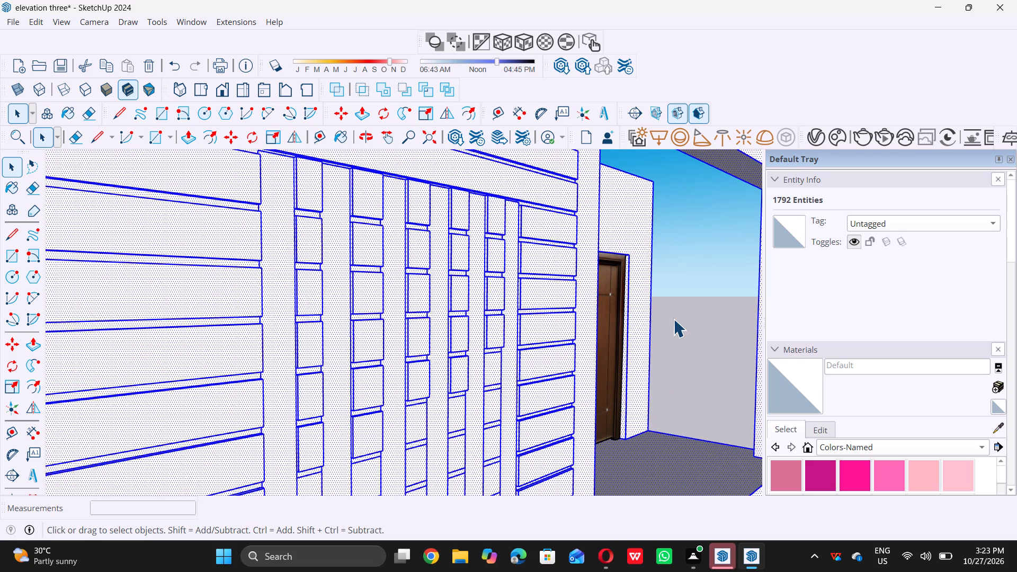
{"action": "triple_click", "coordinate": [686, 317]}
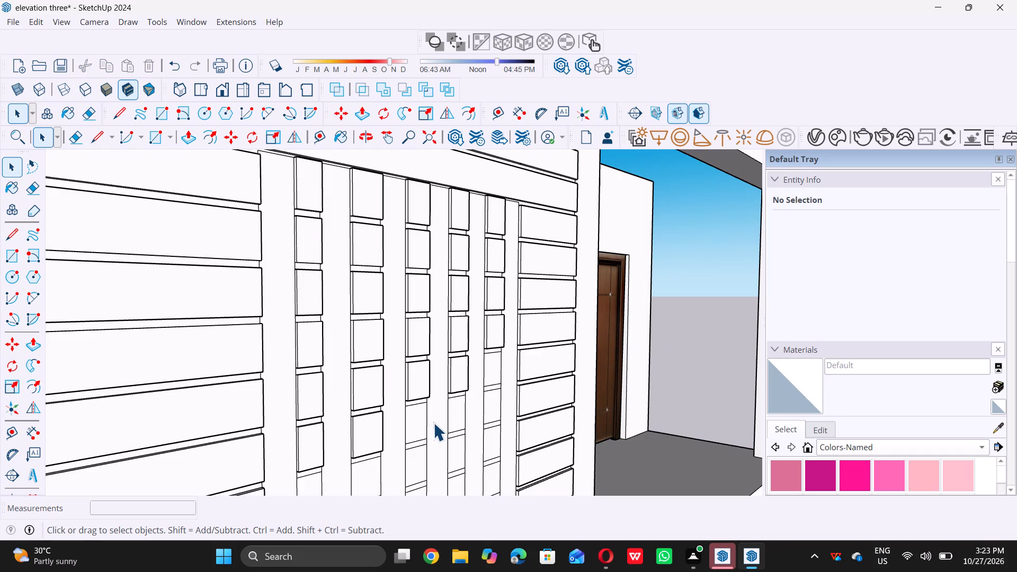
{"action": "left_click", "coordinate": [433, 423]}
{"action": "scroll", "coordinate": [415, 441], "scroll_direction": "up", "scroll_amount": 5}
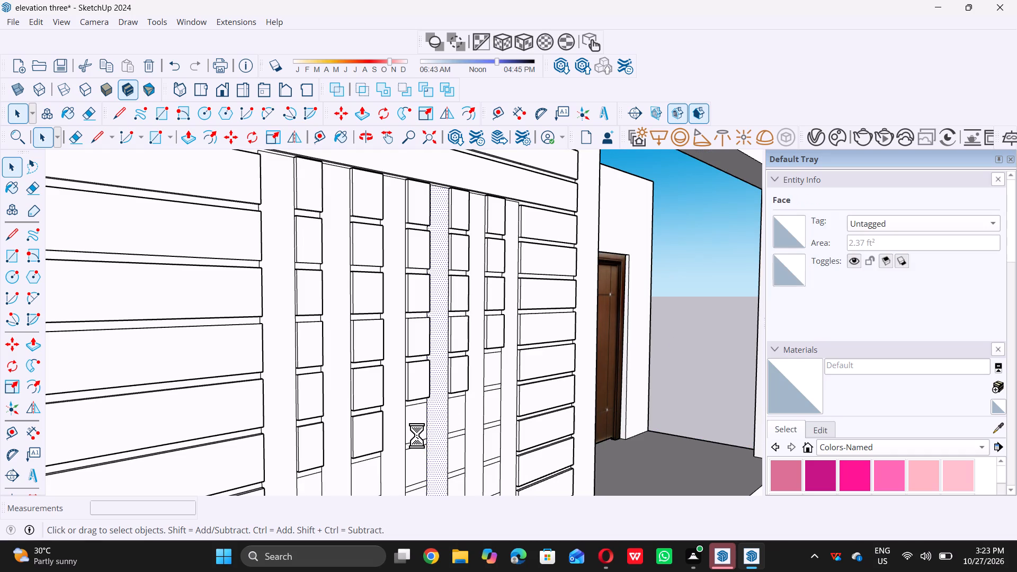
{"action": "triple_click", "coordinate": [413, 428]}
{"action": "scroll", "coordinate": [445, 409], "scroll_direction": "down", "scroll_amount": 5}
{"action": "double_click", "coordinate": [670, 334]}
Pull the sixth board face in the second slat gap outward a further 1/8", level with the fifth face above it.
{"action": "scroll", "coordinate": [383, 433], "scroll_direction": "up", "scroll_amount": 6}
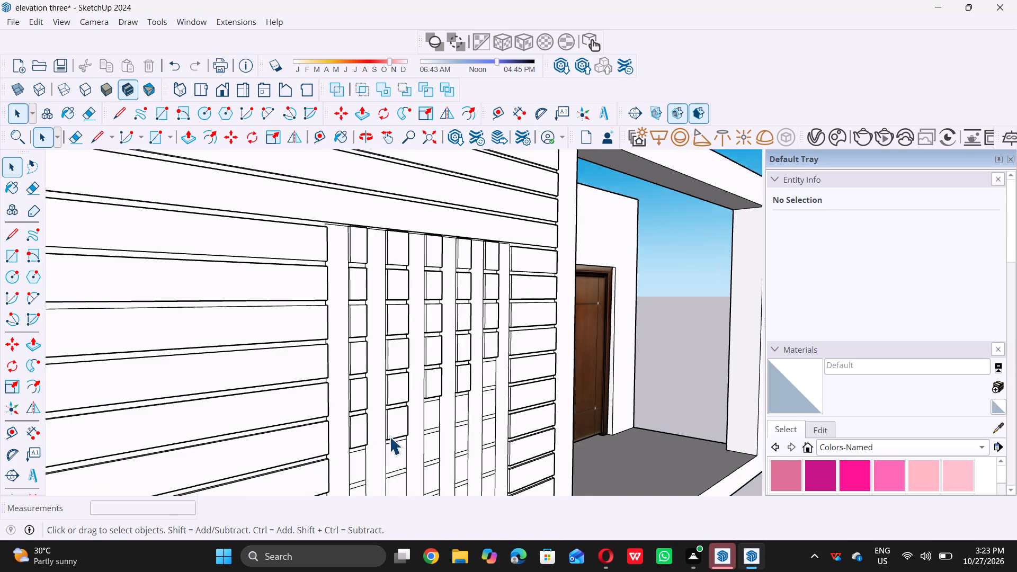
{"action": "scroll", "coordinate": [398, 441], "scroll_direction": "up", "scroll_amount": 1}
{"action": "middle_click_drag", "start_coordinate": [375, 427], "coordinate": [426, 428]}
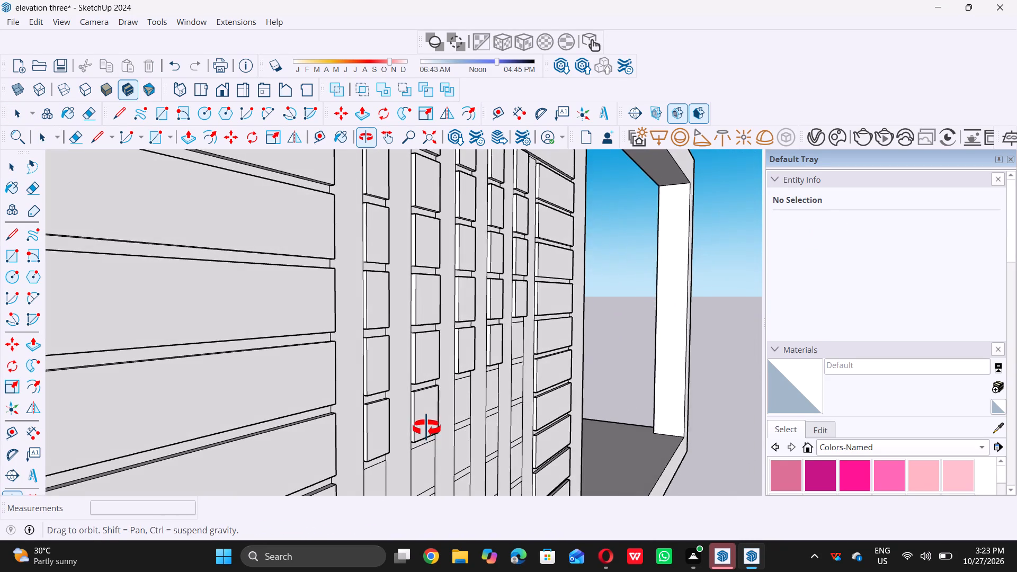
{"action": "middle_click_drag", "start_coordinate": [426, 428], "coordinate": [425, 425]}
{"action": "scroll", "coordinate": [416, 426], "scroll_direction": "up", "scroll_amount": 3}
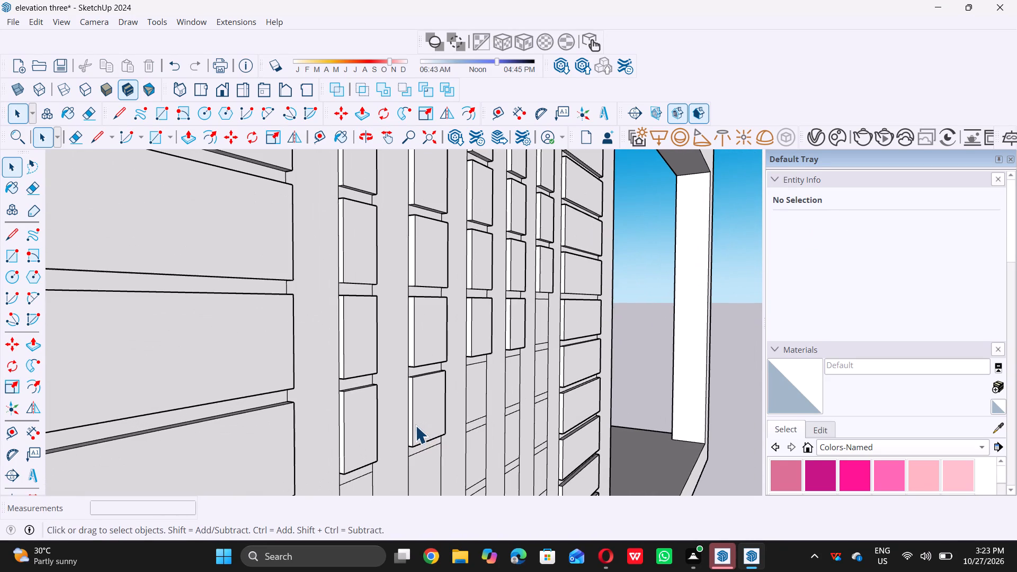
{"action": "scroll", "coordinate": [415, 425], "scroll_direction": "up", "scroll_amount": 3}
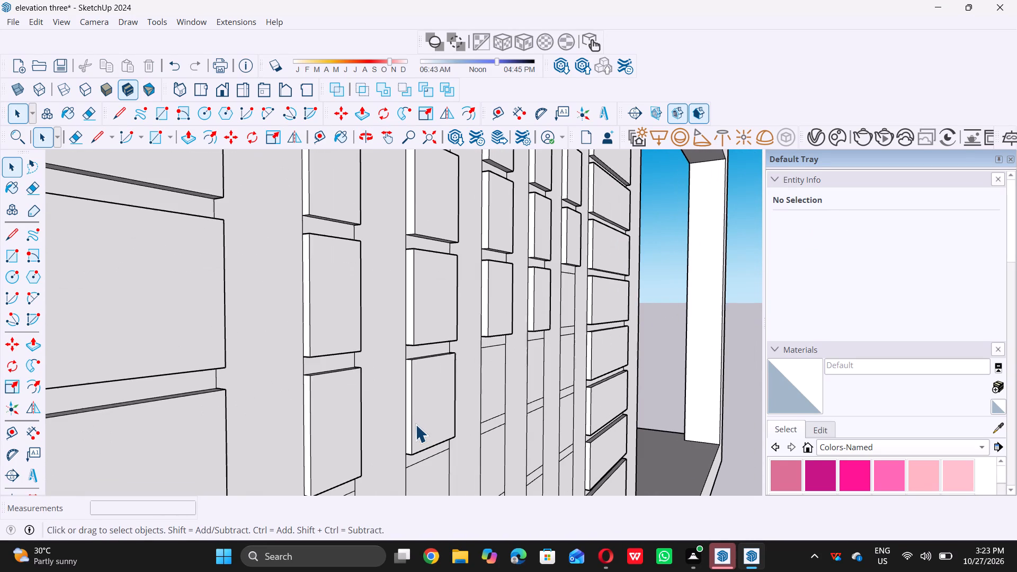
{"action": "left_click", "coordinate": [418, 413]}
{"action": "left_click", "coordinate": [418, 414]}
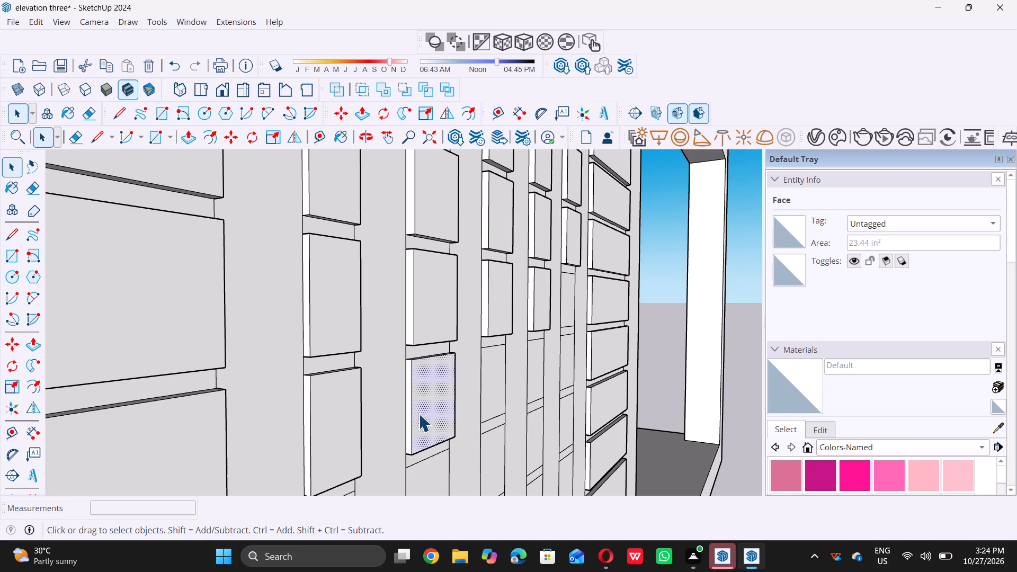
{"action": "key", "text": "p"}
{"action": "left_click", "coordinate": [427, 404]}
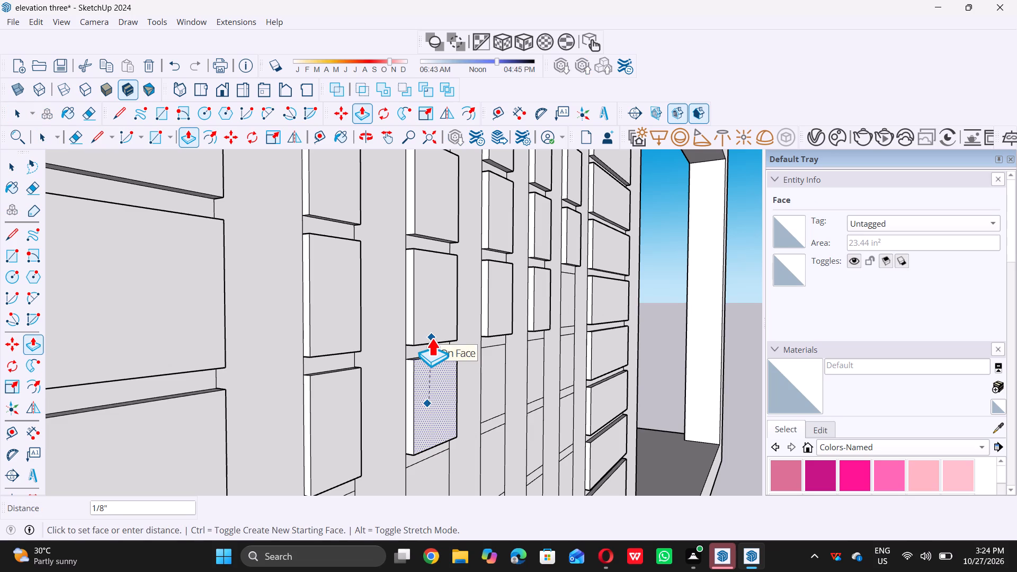
{"action": "left_click", "coordinate": [431, 343]}
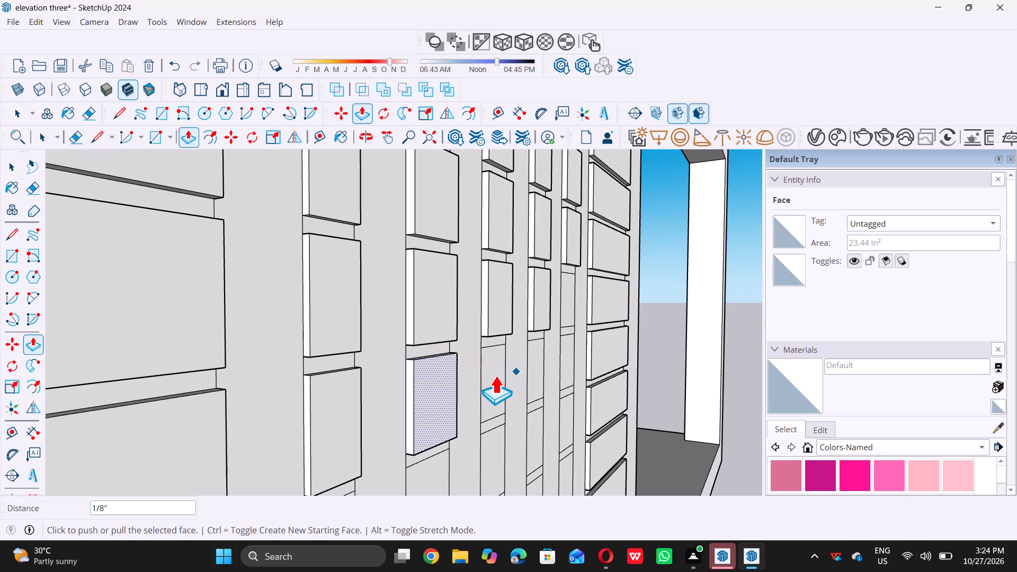
{"action": "key", "text": "space"}
Pull the sixth board faces in the third and fourth slat gaps outward, level with the raised fifth faces above them.
{"action": "left_click", "coordinate": [494, 376]}
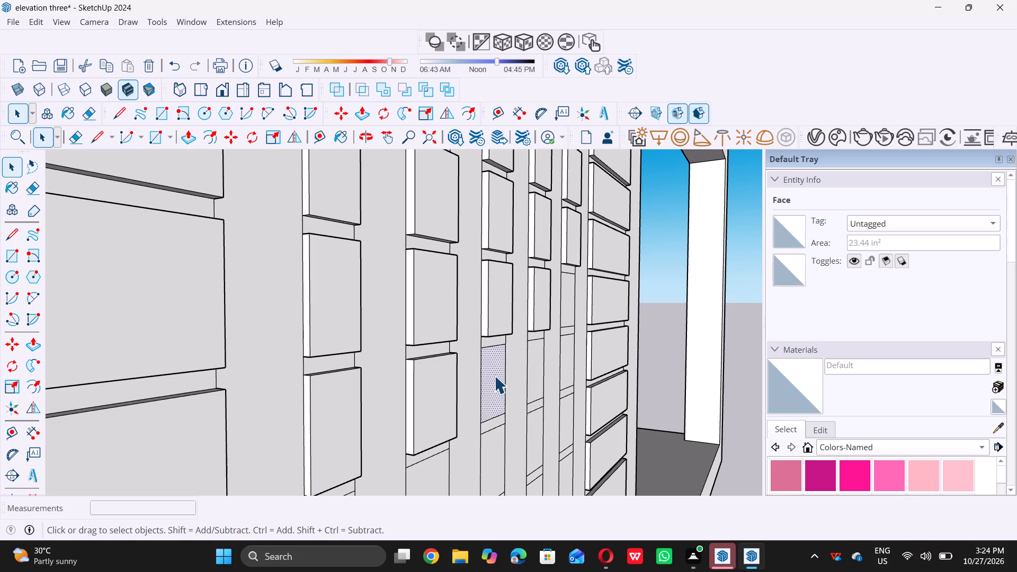
{"action": "key", "text": "p"}
{"action": "triple_click", "coordinate": [493, 372]}
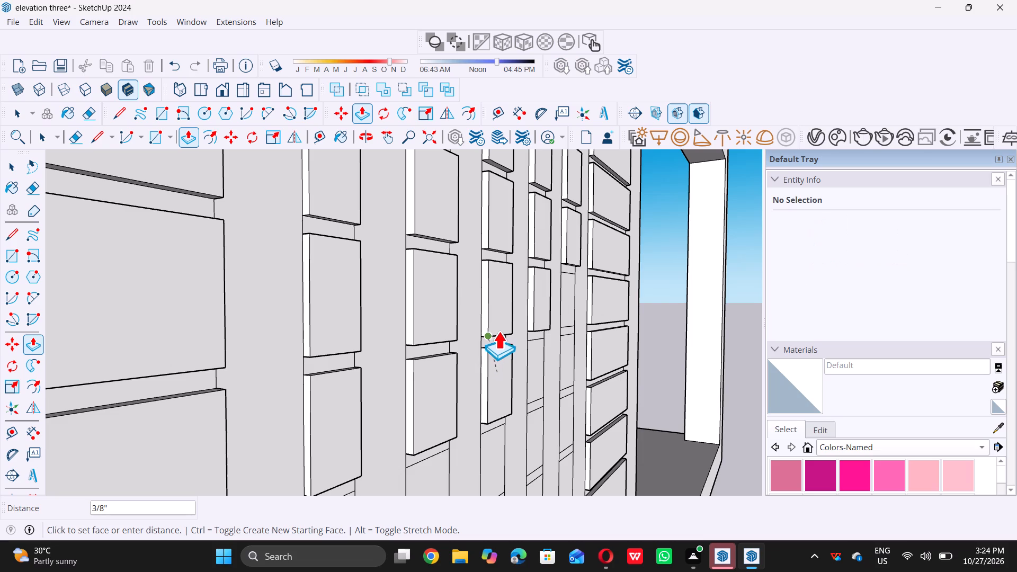
{"action": "double_click", "coordinate": [495, 334]}
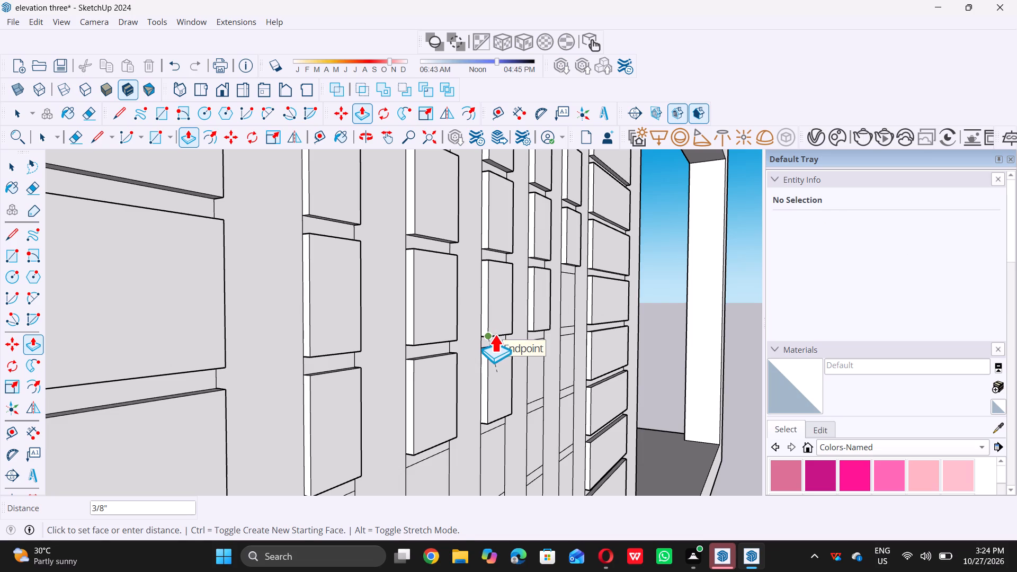
{"action": "double_click", "coordinate": [538, 358]}
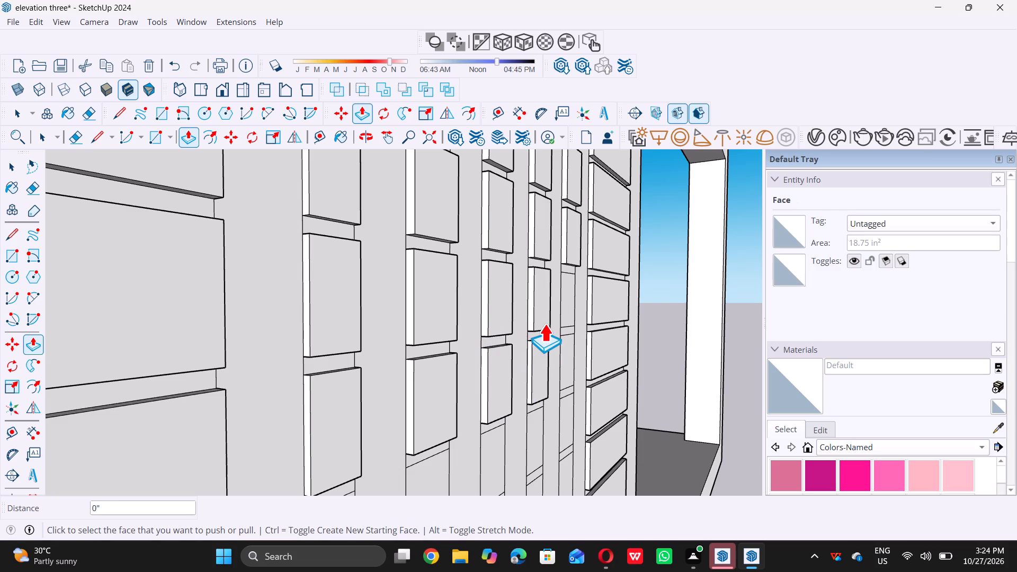
{"action": "left_click", "coordinate": [540, 353]}
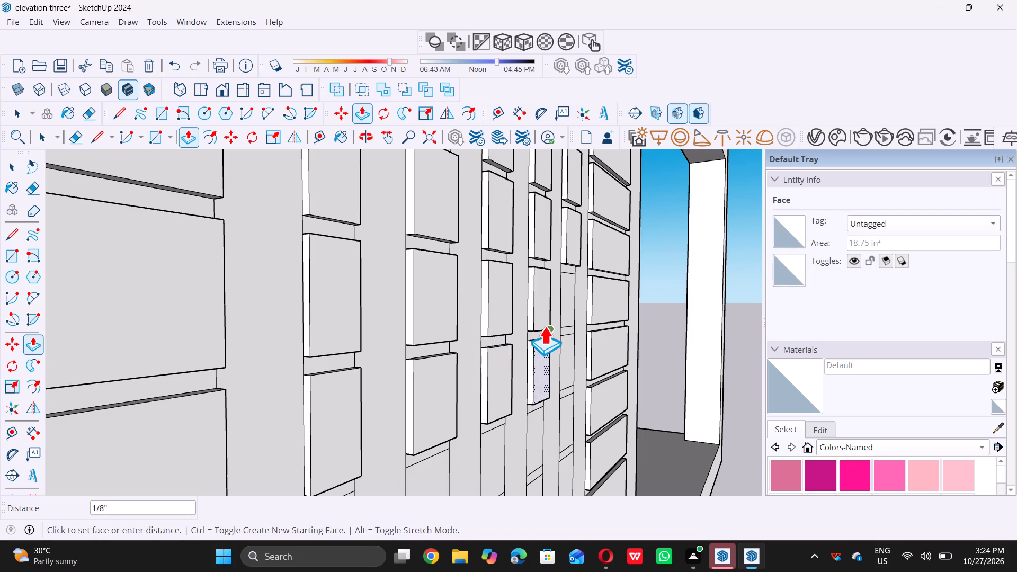
{"action": "left_click", "coordinate": [543, 330]}
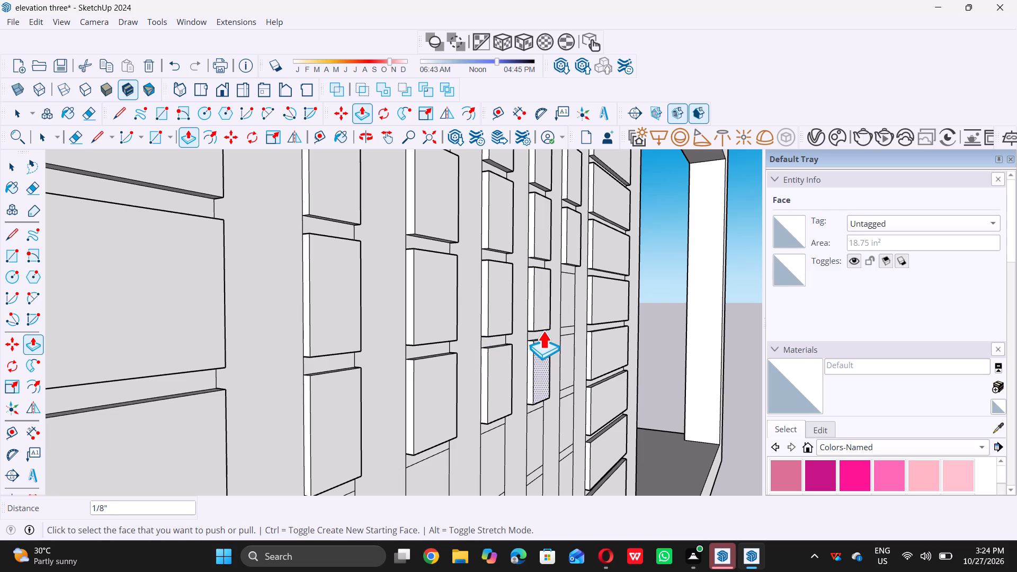
Pull the sixth and fifth board faces in the fifth slat gap outward 1/2", level with the raised faces around them.
{"action": "left_click", "coordinate": [569, 352]}
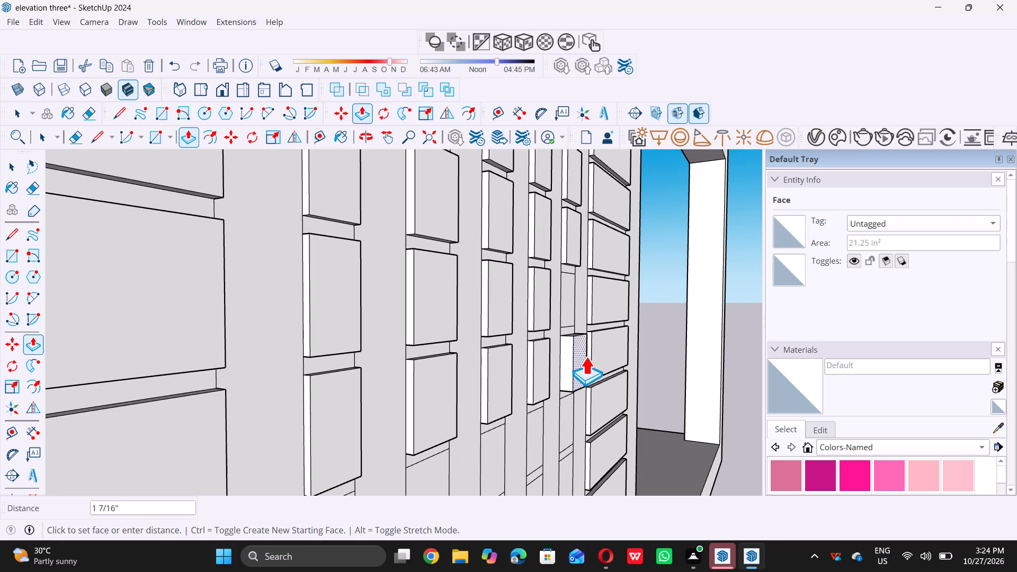
{"action": "double_click", "coordinate": [594, 313]}
{"action": "triple_click", "coordinate": [572, 289]}
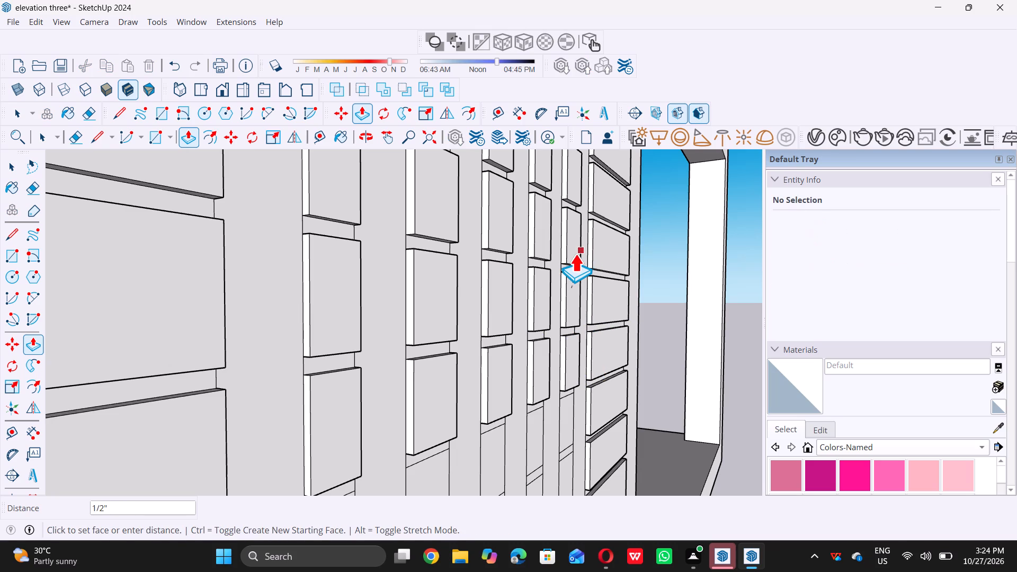
{"action": "double_click", "coordinate": [570, 260]}
Pull the seventh board face in the second slat gap outward 1/2", level with the sixth face above it.
{"action": "scroll", "coordinate": [525, 332], "scroll_direction": "down", "scroll_amount": 2}
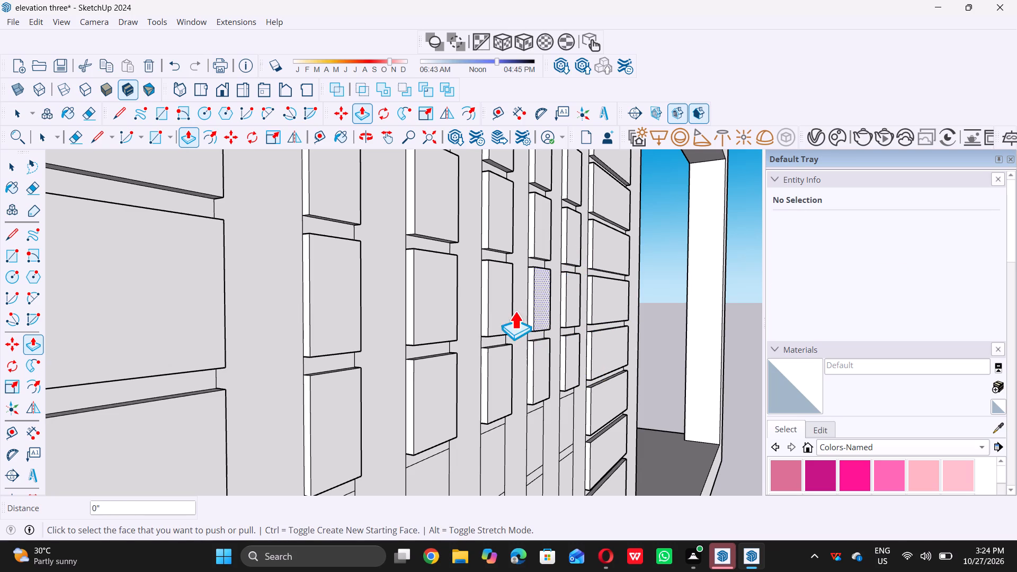
{"action": "scroll", "coordinate": [515, 311], "scroll_direction": "down", "scroll_amount": 3}
{"action": "scroll", "coordinate": [489, 274], "scroll_direction": "down", "scroll_amount": 11}
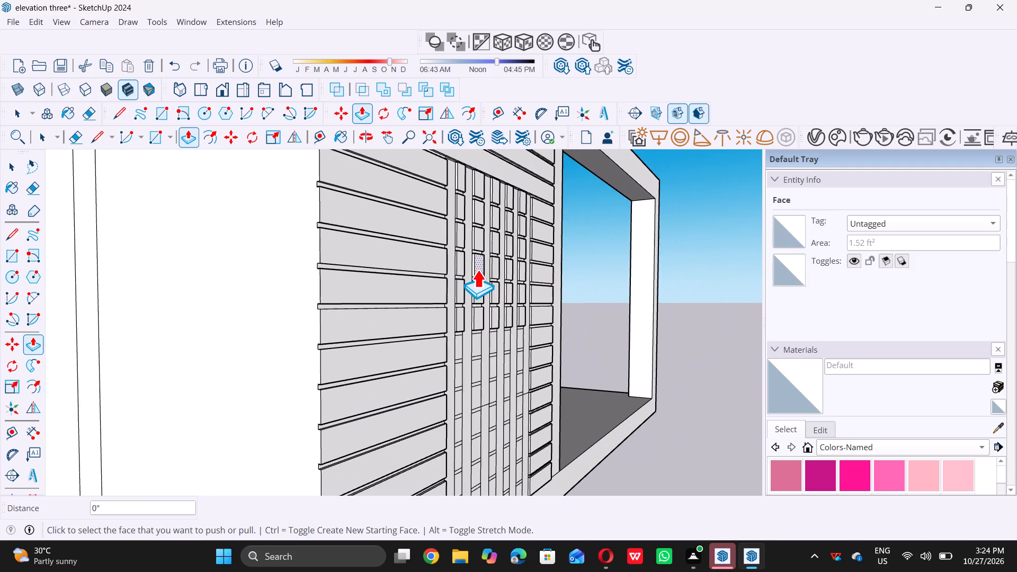
{"action": "scroll", "coordinate": [496, 372], "scroll_direction": "up", "scroll_amount": 6}
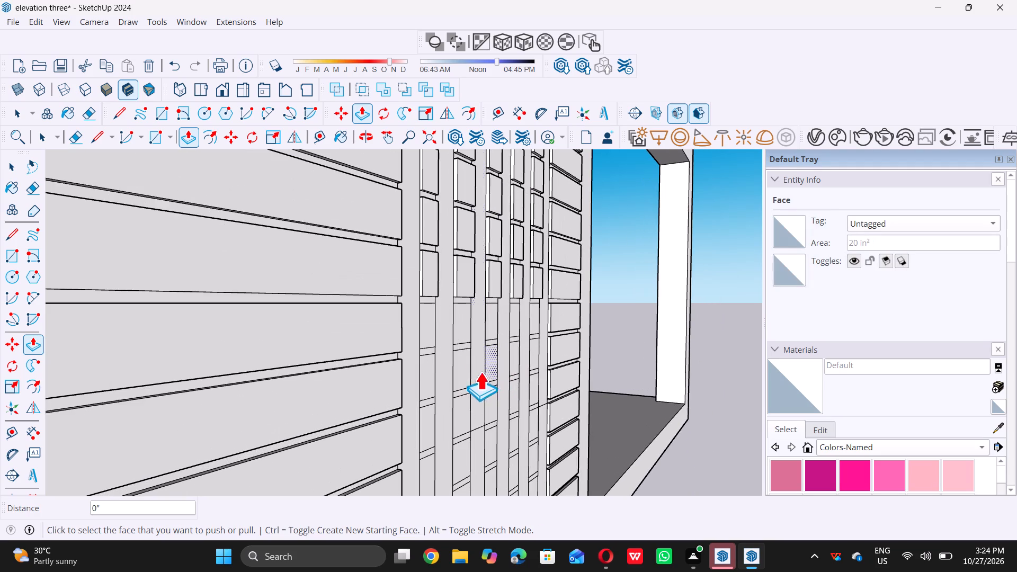
{"action": "scroll", "coordinate": [459, 332], "scroll_direction": "up", "scroll_amount": 6}
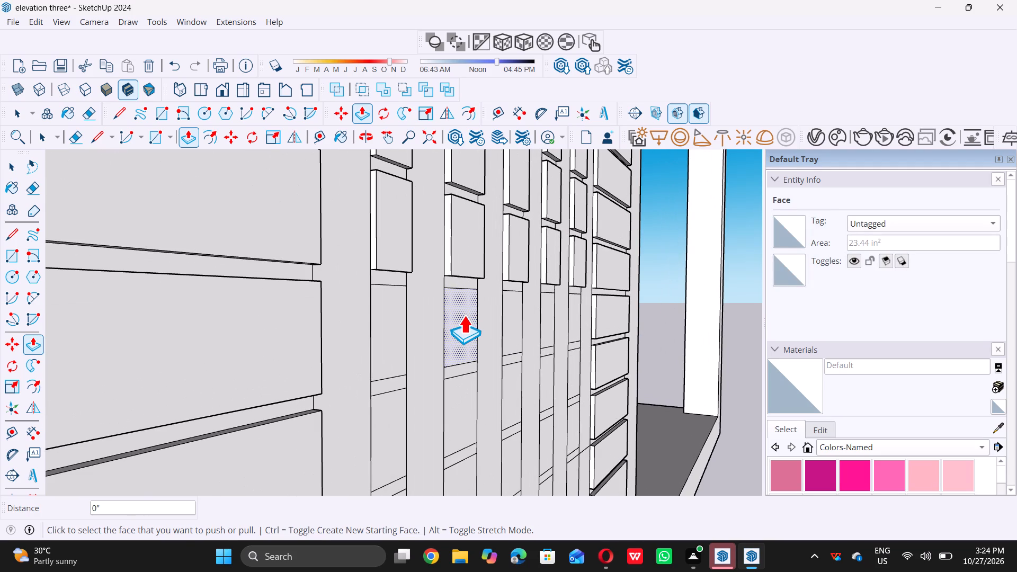
{"action": "double_click", "coordinate": [464, 315]}
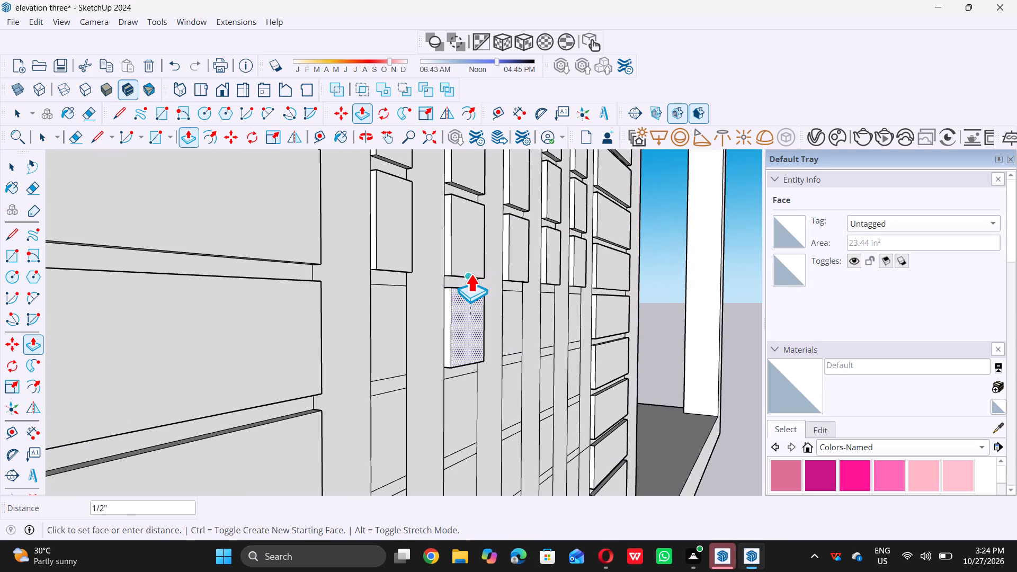
{"action": "left_click", "coordinate": [471, 274]}
Pull the seventh board face in the first slat gap outward, level with the raised faces in the second gap.
{"action": "left_click", "coordinate": [389, 316]}
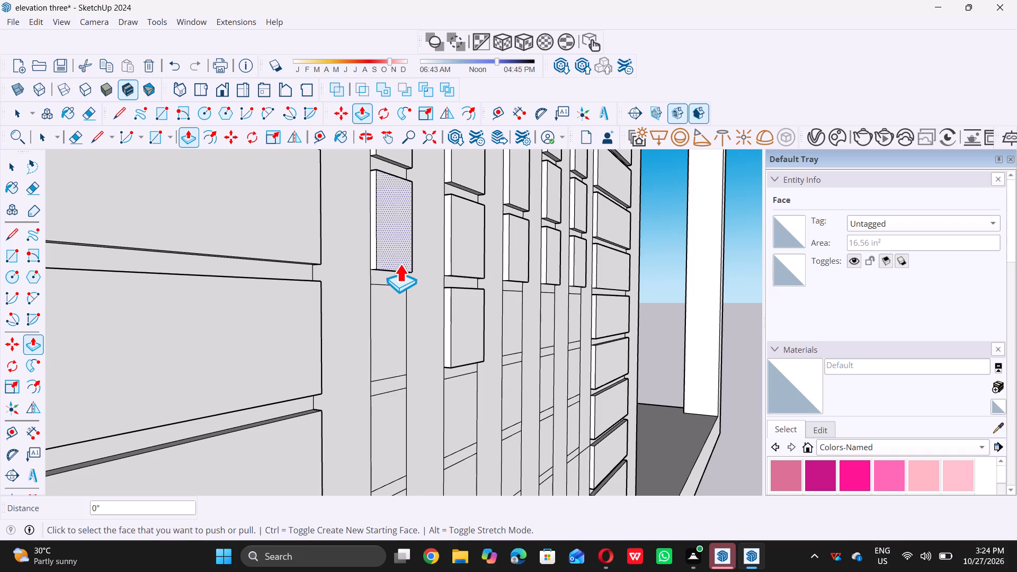
{"action": "double_click", "coordinate": [392, 320]}
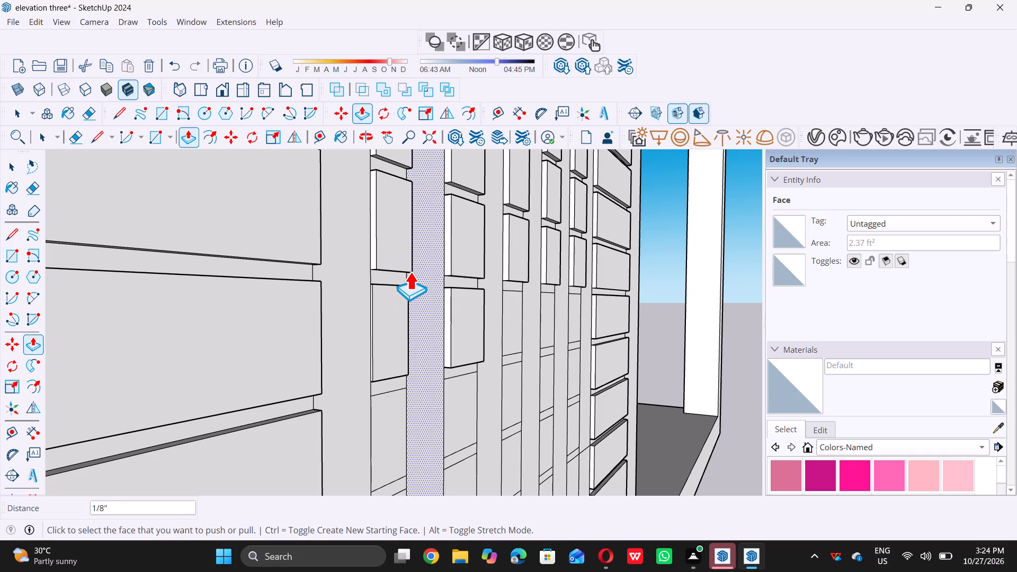
{"action": "double_click", "coordinate": [393, 318]}
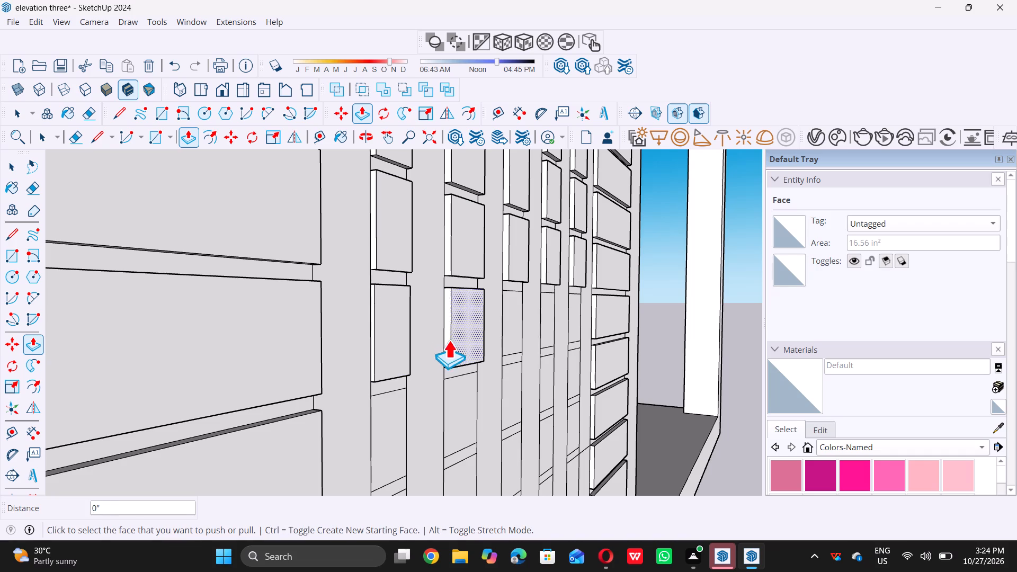
{"action": "double_click", "coordinate": [392, 339]}
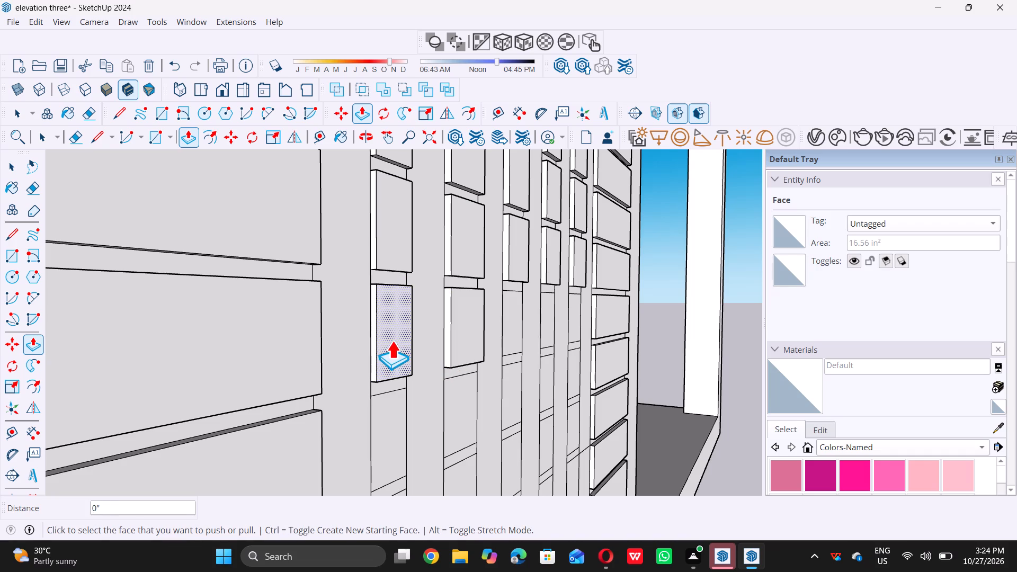
{"action": "left_click", "coordinate": [391, 339]}
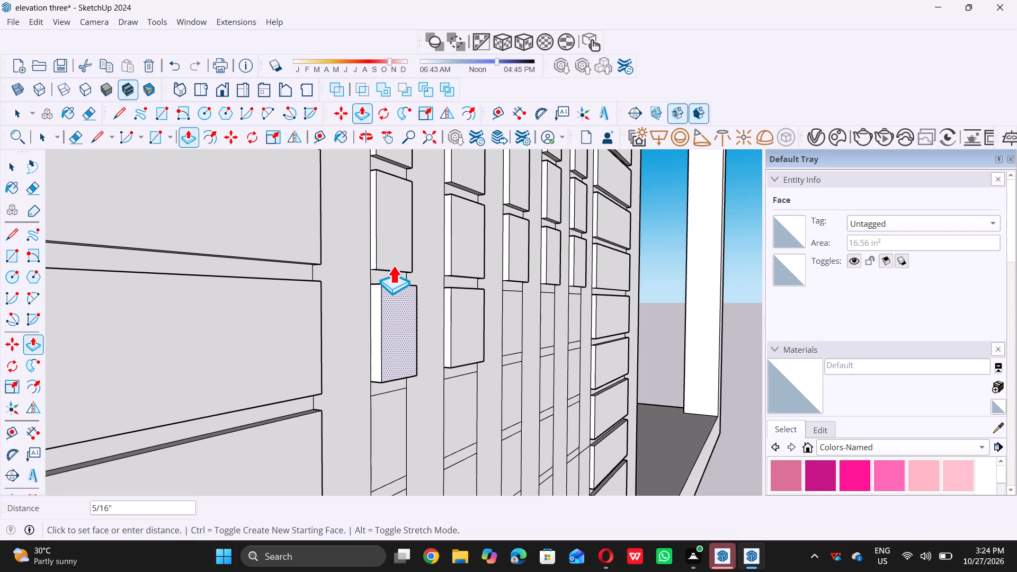
{"action": "double_click", "coordinate": [453, 270]}
Pull the eighth board faces in the first and second slat gaps outward 1/2", level with the seventh faces above them.
{"action": "scroll", "coordinate": [402, 283], "scroll_direction": "down", "scroll_amount": 4}
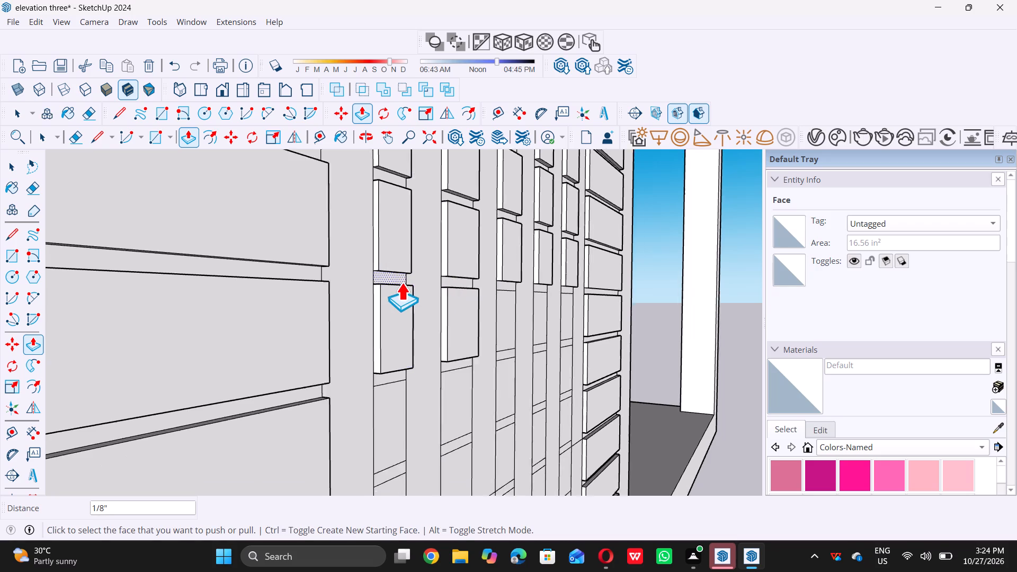
{"action": "scroll", "coordinate": [402, 282], "scroll_direction": "down", "scroll_amount": 1}
{"action": "scroll", "coordinate": [389, 377], "scroll_direction": "up", "scroll_amount": 6}
{"action": "left_click", "coordinate": [390, 377]}
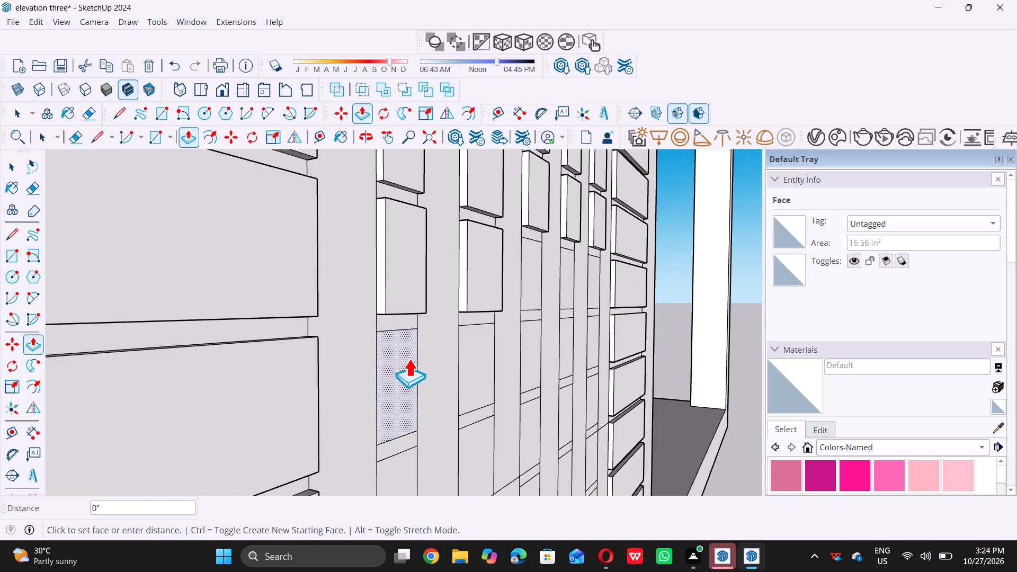
{"action": "left_click", "coordinate": [465, 306]}
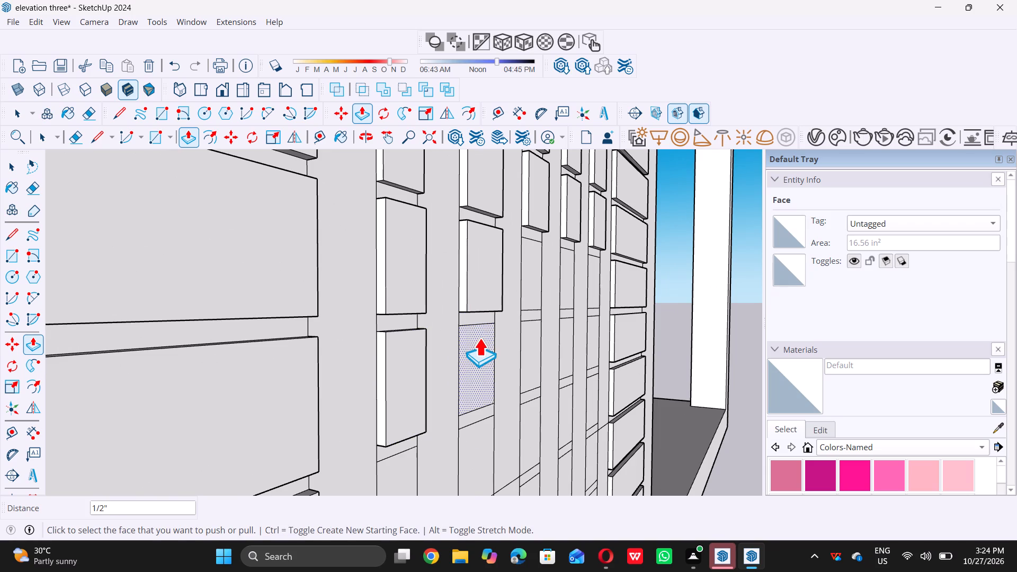
{"action": "left_click", "coordinate": [480, 342]}
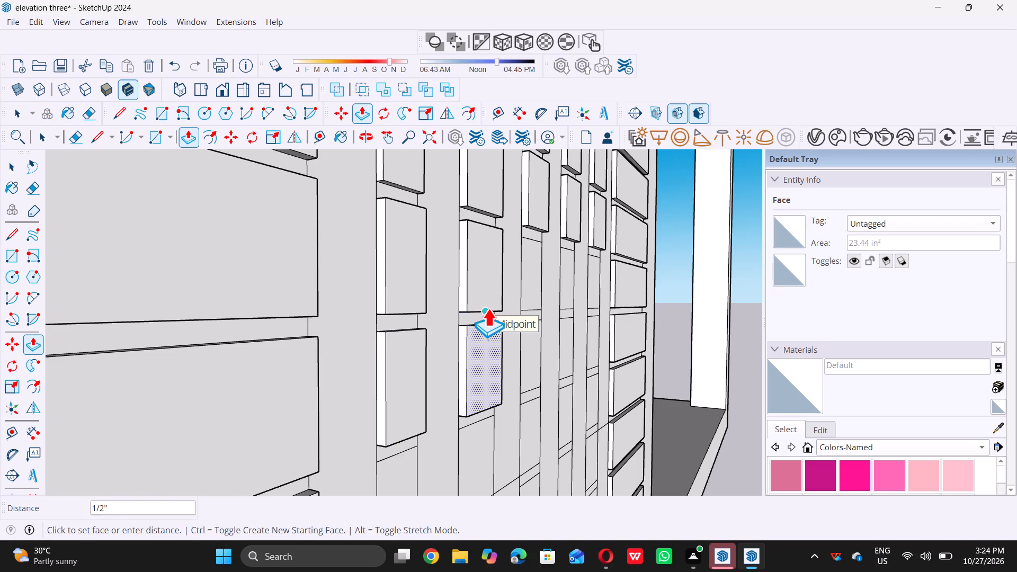
{"action": "left_click", "coordinate": [487, 308]}
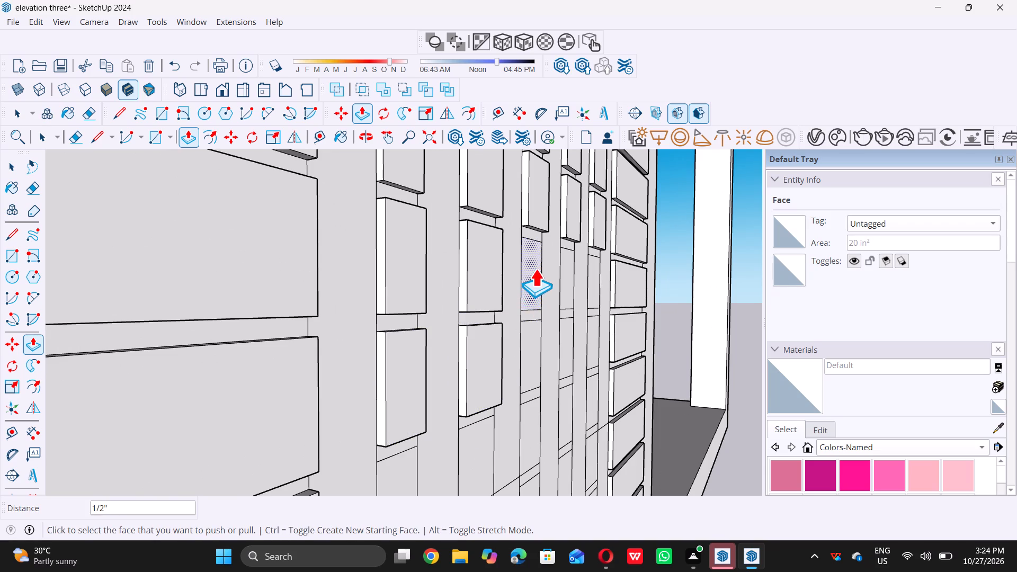
Pull the seventh board faces in the third, fourth and fifth slat gaps outward 1/2", level with the faces above them.
{"action": "double_click", "coordinate": [536, 269]}
{"action": "left_click", "coordinate": [566, 263]}
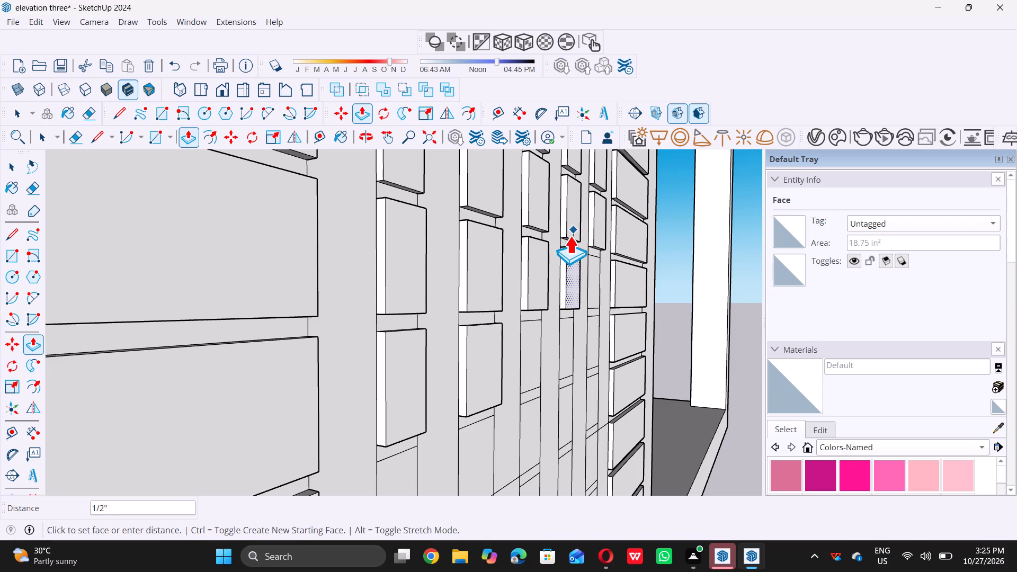
{"action": "left_click", "coordinate": [570, 237]}
{"action": "left_click", "coordinate": [594, 269]}
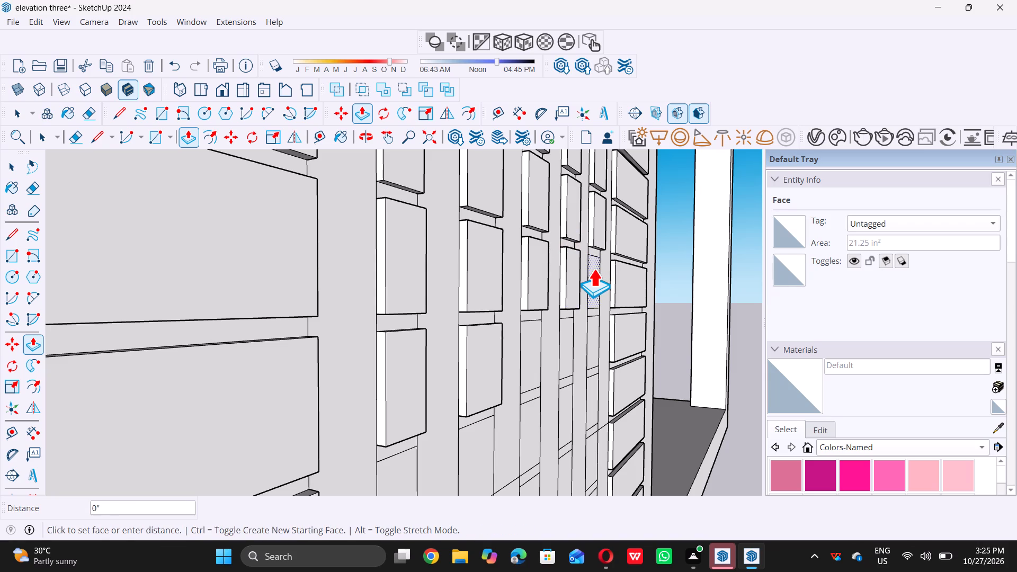
{"action": "double_click", "coordinate": [594, 244]}
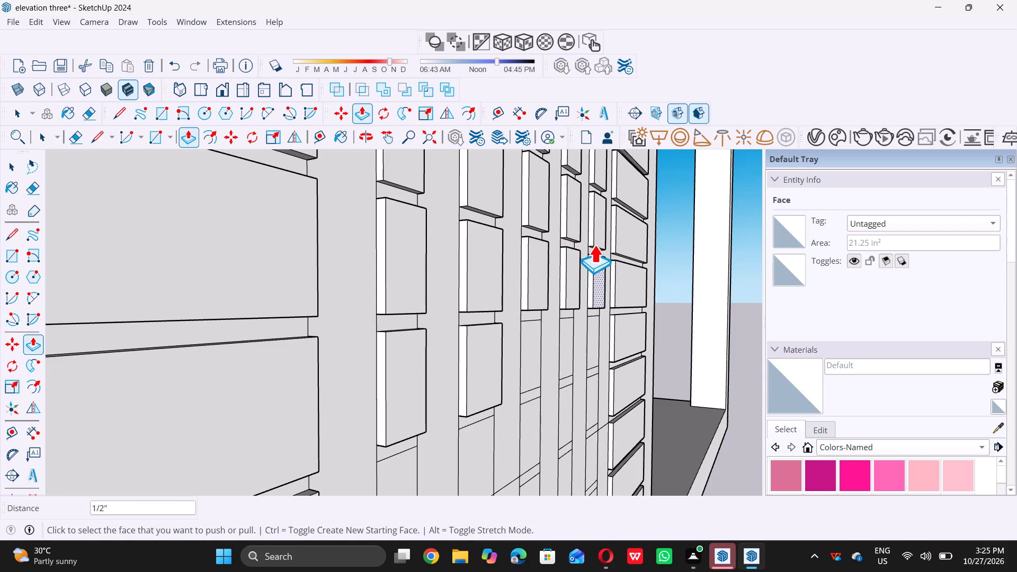
Pull the eighth board faces in the fifth, fourth and third slat gaps outward, level with the raised seventh faces above them.
{"action": "double_click", "coordinate": [596, 327]}
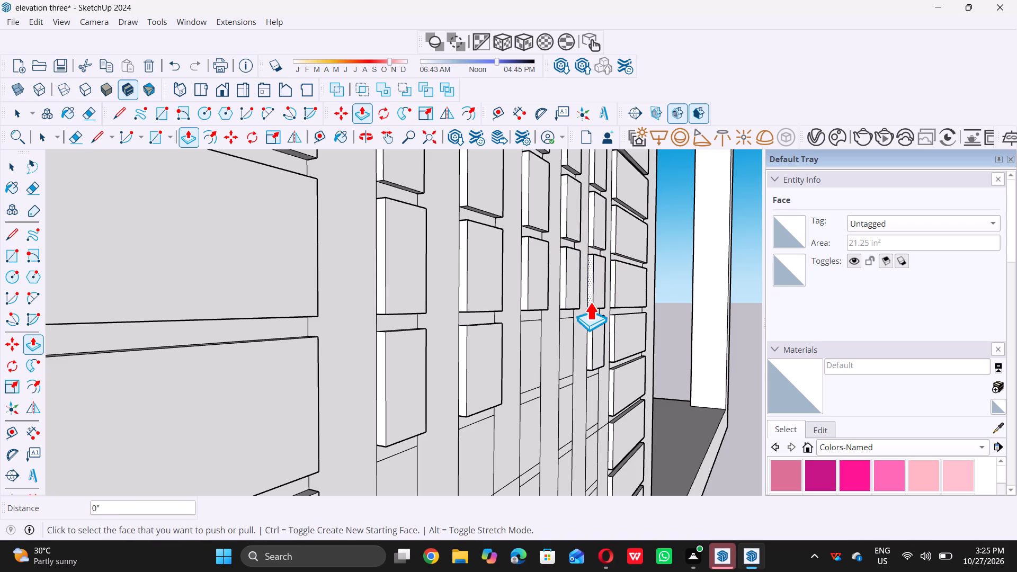
{"action": "double_click", "coordinate": [590, 302]}
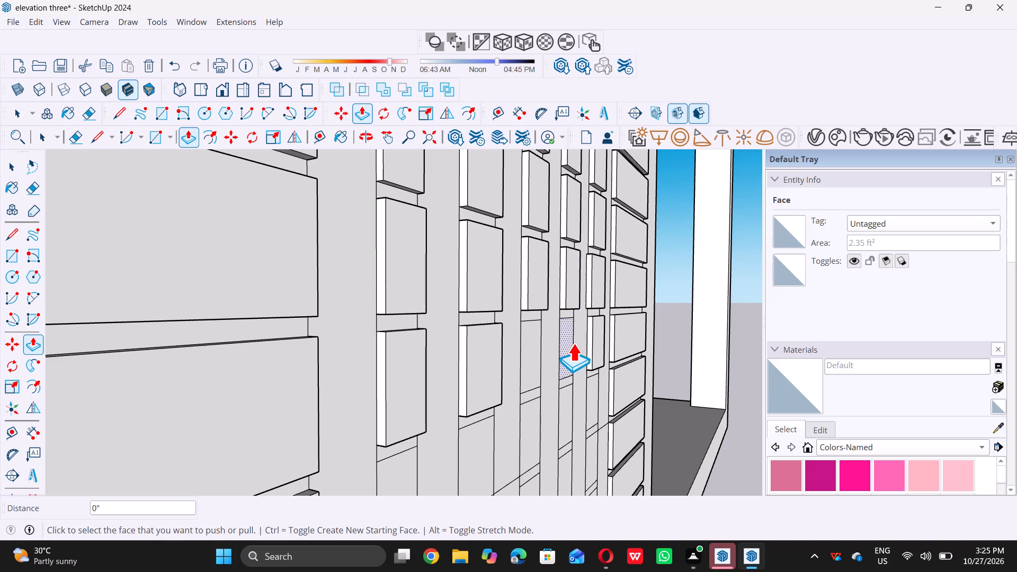
{"action": "scroll", "coordinate": [573, 343], "scroll_direction": "up", "scroll_amount": 4}
{"action": "triple_click", "coordinate": [561, 340]}
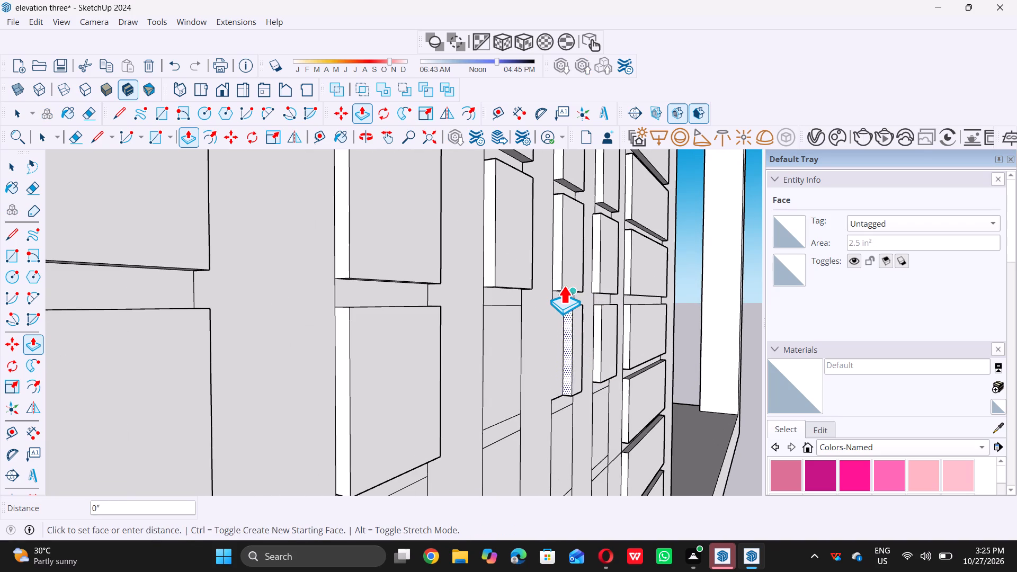
{"action": "left_click", "coordinate": [561, 285]}
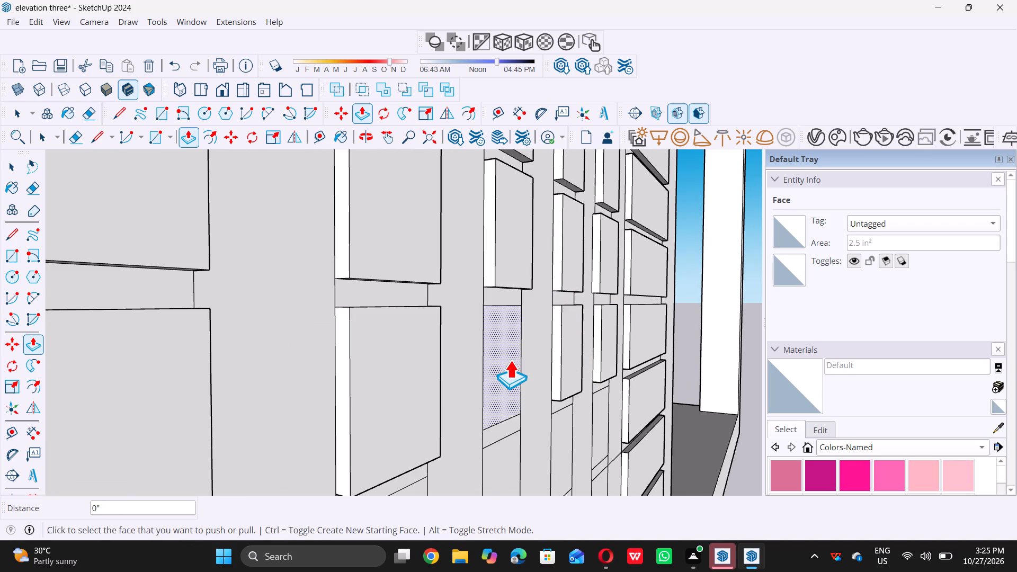
{"action": "left_click", "coordinate": [509, 360]}
{"action": "left_click", "coordinate": [509, 357]}
{"action": "triple_click", "coordinate": [513, 284]}
Pull the ninth board faces in the first, second and third slat gaps outward 1/2", level with the raised eighth faces above them.
{"action": "scroll", "coordinate": [494, 284], "scroll_direction": "down", "scroll_amount": 3}
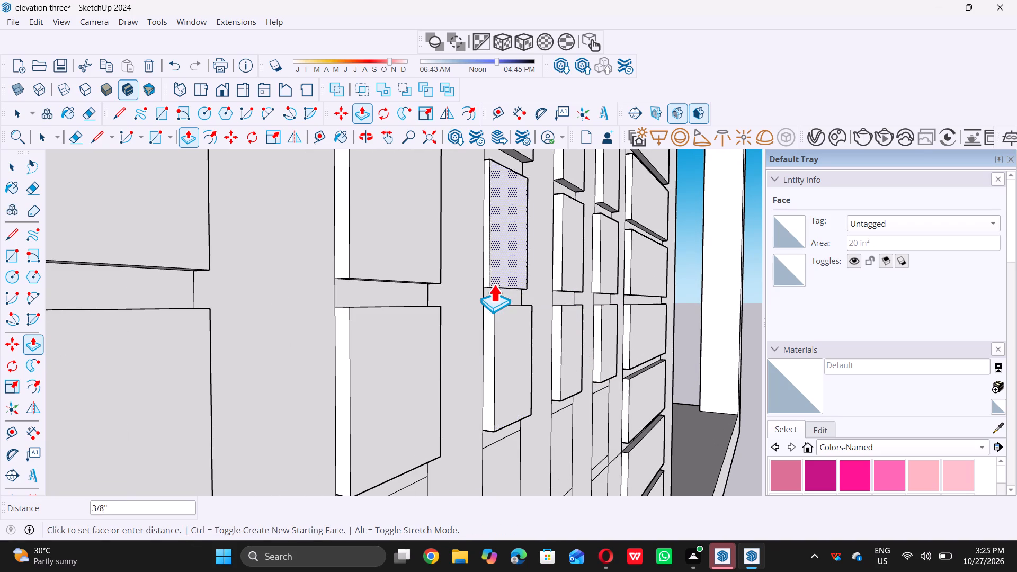
{"action": "scroll", "coordinate": [494, 284], "scroll_direction": "down", "scroll_amount": 13}
{"action": "key", "text": "space"}
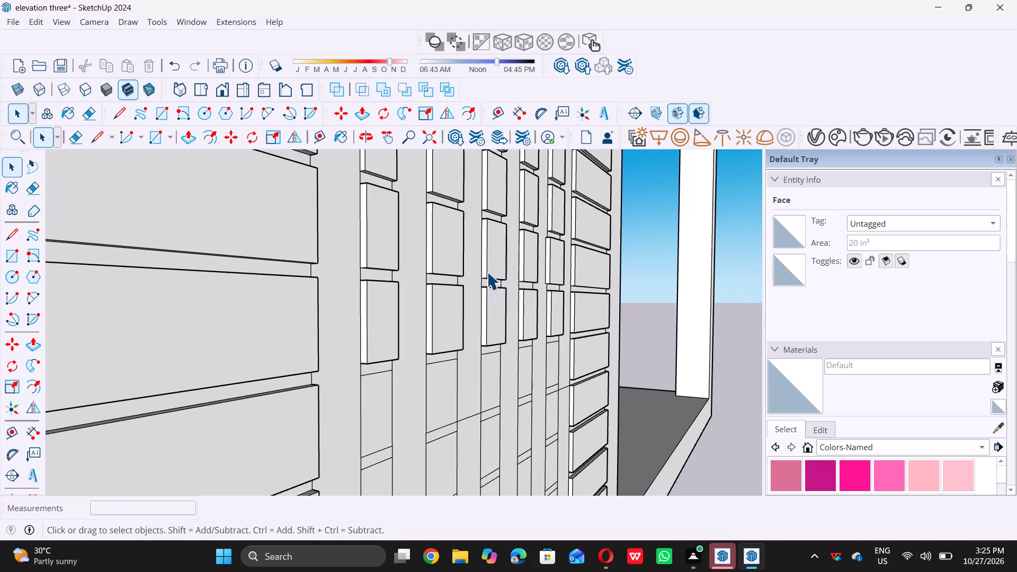
{"action": "scroll", "coordinate": [484, 273], "scroll_direction": "down", "scroll_amount": 5}
{"action": "scroll", "coordinate": [477, 220], "scroll_direction": "down", "scroll_amount": 5}
{"action": "middle_click_drag", "start_coordinate": [485, 328], "coordinate": [485, 326]}
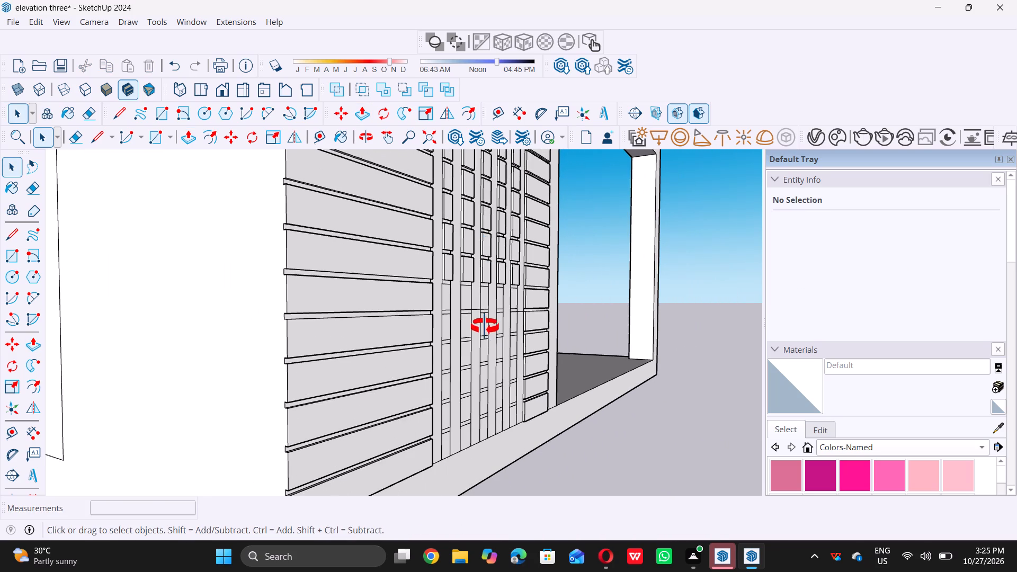
{"action": "middle_click_drag", "start_coordinate": [485, 326], "coordinate": [498, 298]}
{"action": "scroll", "coordinate": [498, 298], "scroll_direction": "up", "scroll_amount": 1}
{"action": "scroll", "coordinate": [448, 345], "scroll_direction": "up", "scroll_amount": 4}
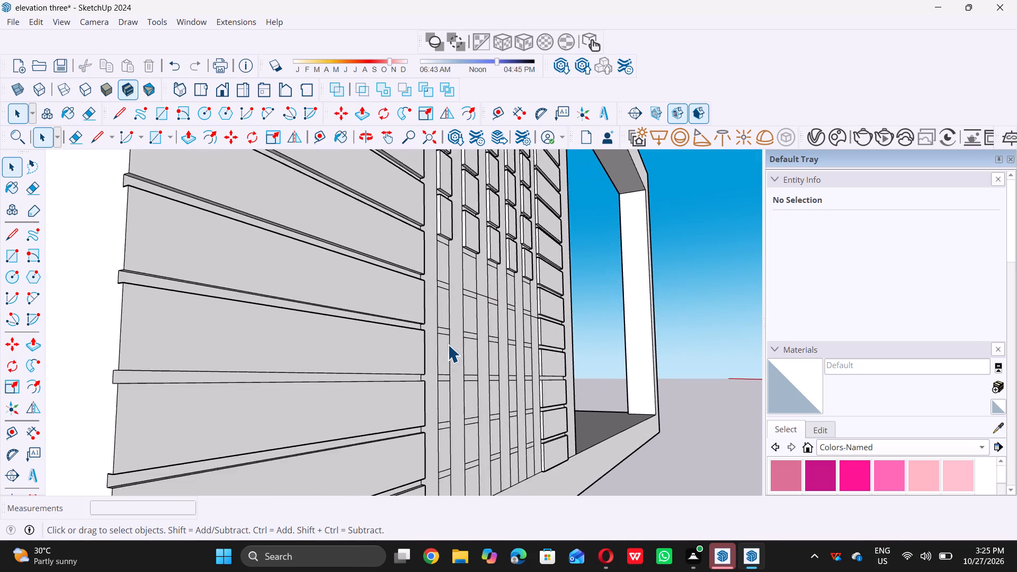
{"action": "scroll", "coordinate": [449, 313], "scroll_direction": "down", "scroll_amount": 11}
{"action": "middle_click_drag", "start_coordinate": [467, 335], "coordinate": [467, 297]}
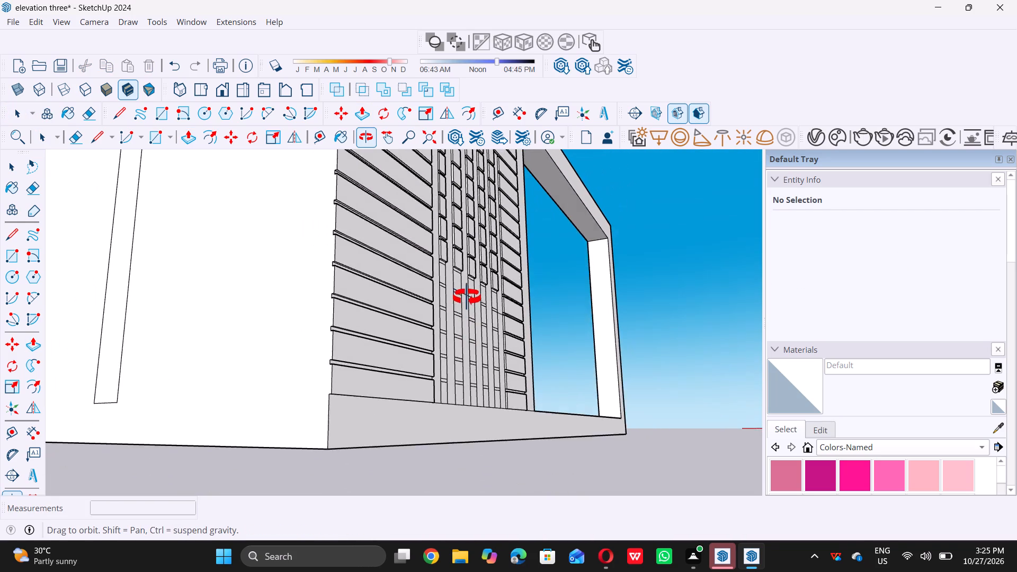
{"action": "middle_click_drag", "start_coordinate": [467, 297], "coordinate": [469, 291]}
{"action": "scroll", "coordinate": [468, 294], "scroll_direction": "up", "scroll_amount": 5}
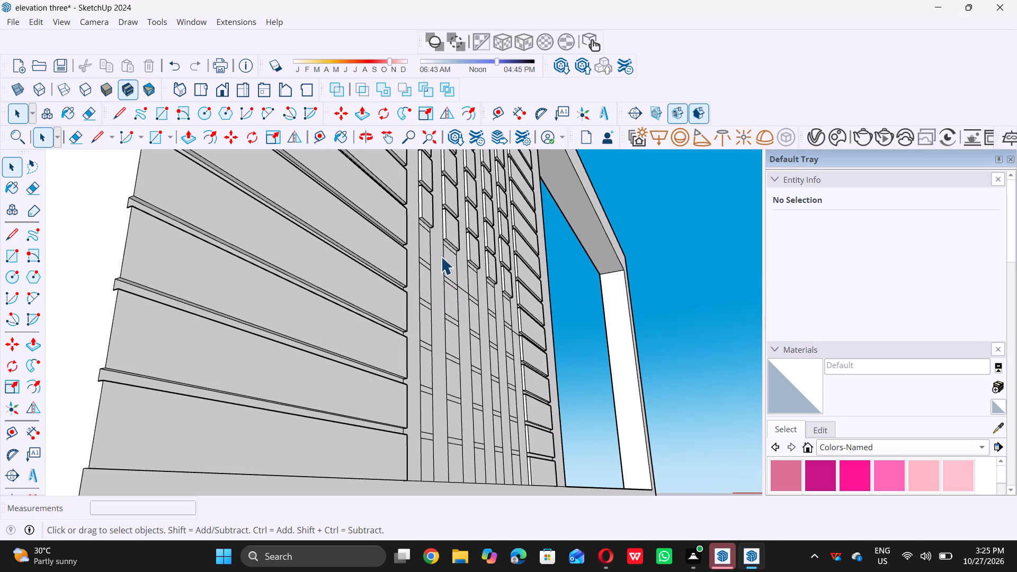
{"action": "middle_click_drag", "start_coordinate": [421, 270], "coordinate": [440, 291]}
{"action": "scroll", "coordinate": [456, 303], "scroll_direction": "up", "scroll_amount": 6}
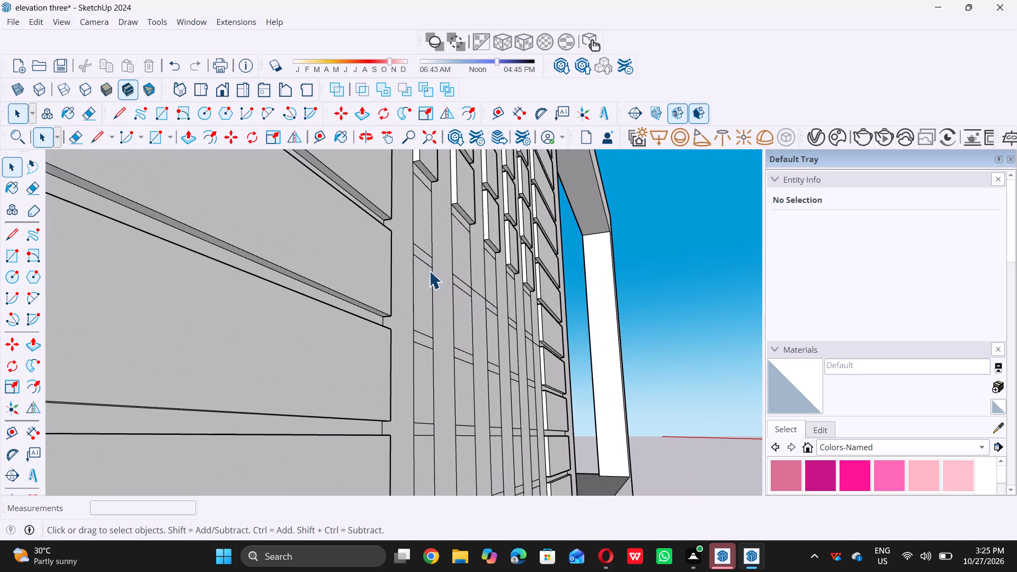
{"action": "scroll", "coordinate": [424, 271], "scroll_direction": "down", "scroll_amount": 1}
{"action": "middle_click_drag", "start_coordinate": [424, 273], "coordinate": [430, 301]}
{"action": "scroll", "coordinate": [430, 301], "scroll_direction": "up", "scroll_amount": 1}
{"action": "scroll", "coordinate": [430, 299], "scroll_direction": "down", "scroll_amount": 11}
{"action": "scroll", "coordinate": [432, 287], "scroll_direction": "up", "scroll_amount": 2}
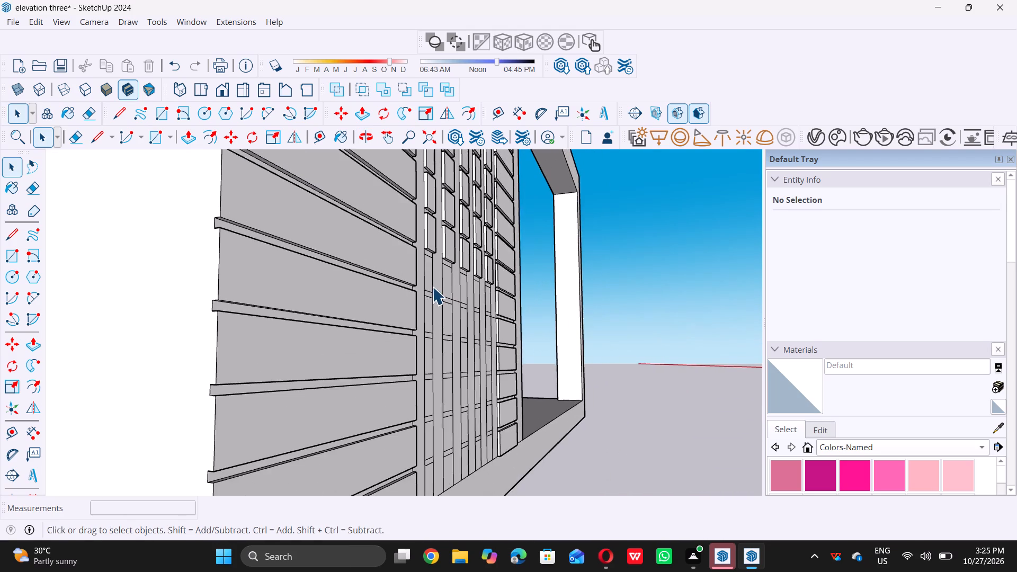
{"action": "scroll", "coordinate": [432, 287], "scroll_direction": "up", "scroll_amount": 2}
{"action": "double_click", "coordinate": [426, 282]}
{"action": "scroll", "coordinate": [457, 282], "scroll_direction": "up", "scroll_amount": 4}
{"action": "triple_click", "coordinate": [452, 283], "text": "ctrl"}
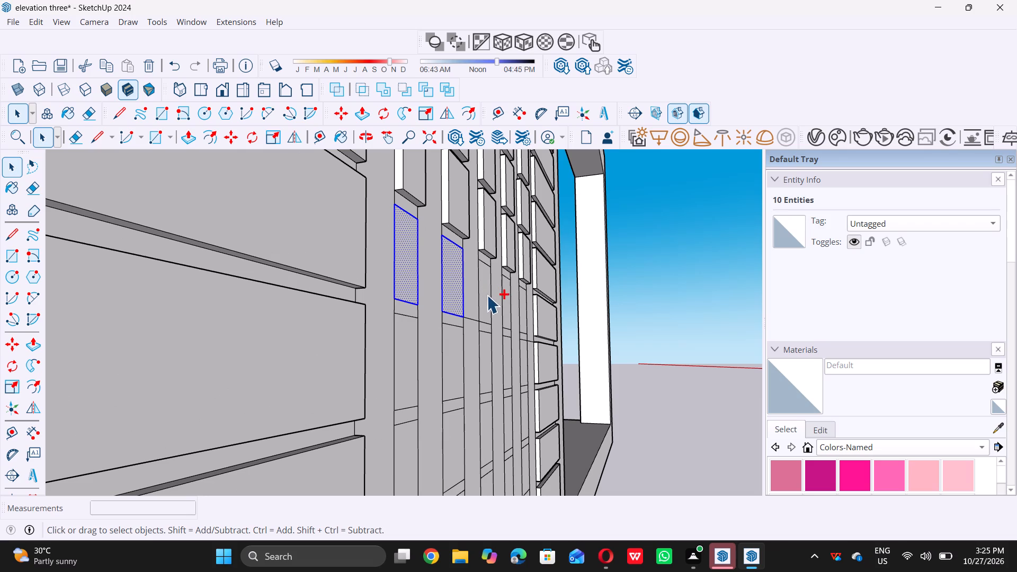
{"action": "double_click", "coordinate": [487, 295], "text": "ctrl"}
{"action": "key", "text": "p"}
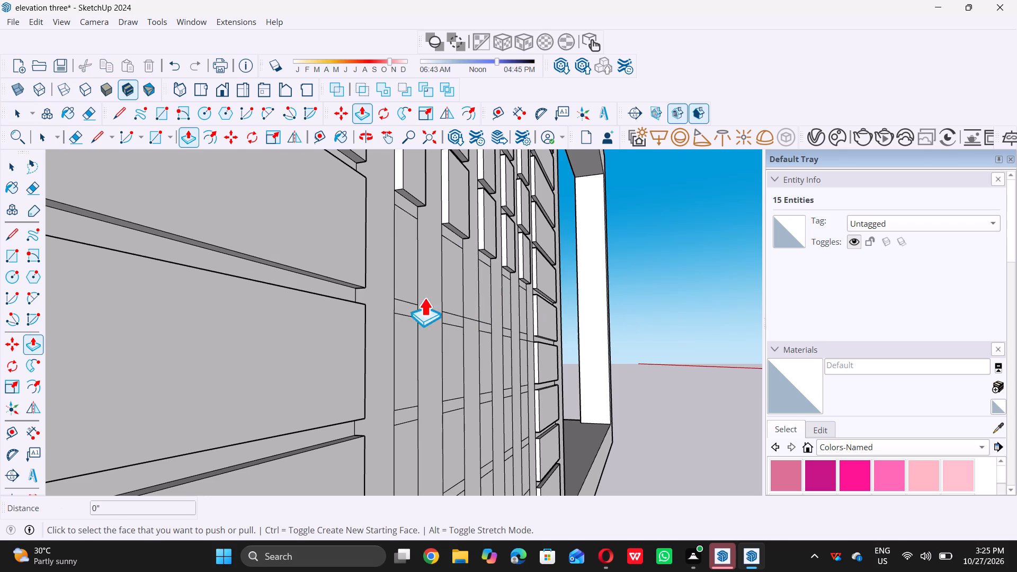
{"action": "scroll", "coordinate": [401, 260], "scroll_direction": "up", "scroll_amount": 5}
{"action": "left_click", "coordinate": [410, 235]}
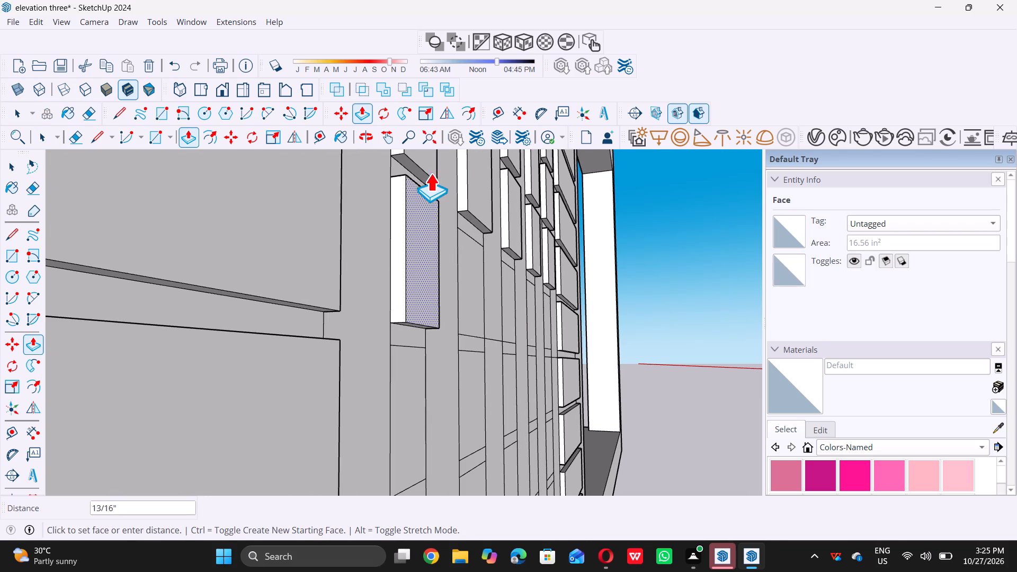
{"action": "double_click", "coordinate": [423, 172]}
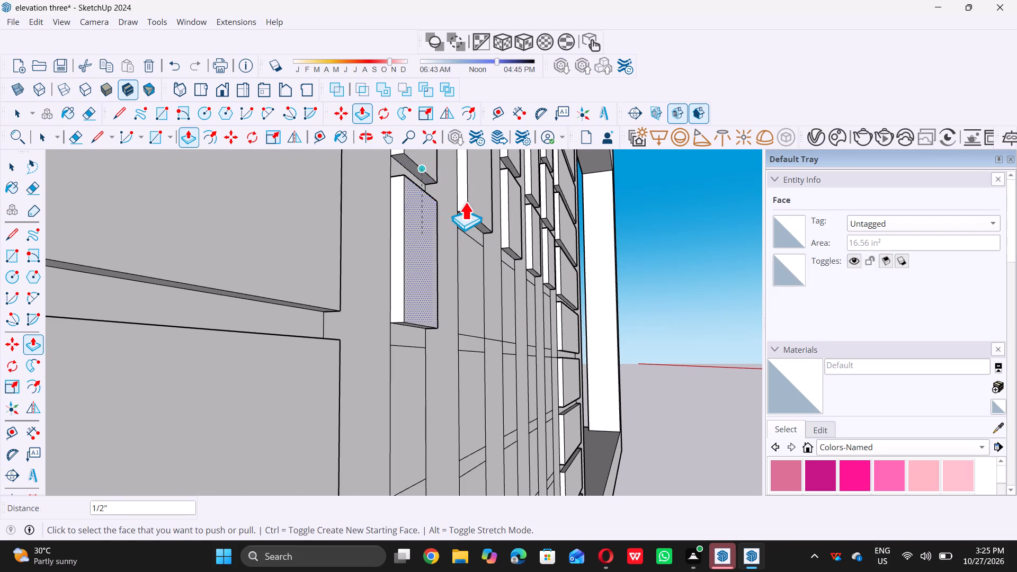
{"action": "left_click", "coordinate": [469, 255]}
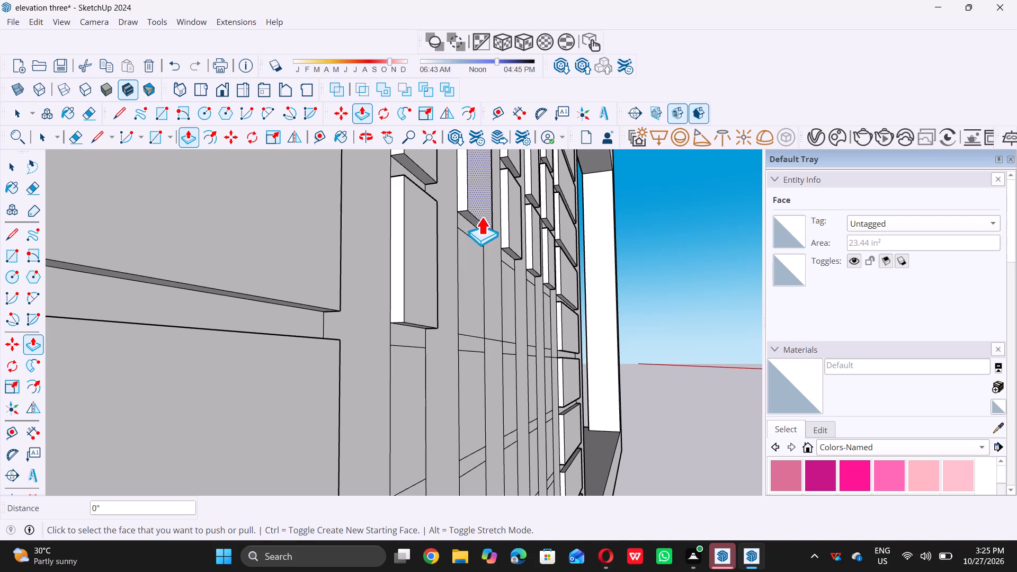
{"action": "double_click", "coordinate": [471, 263]}
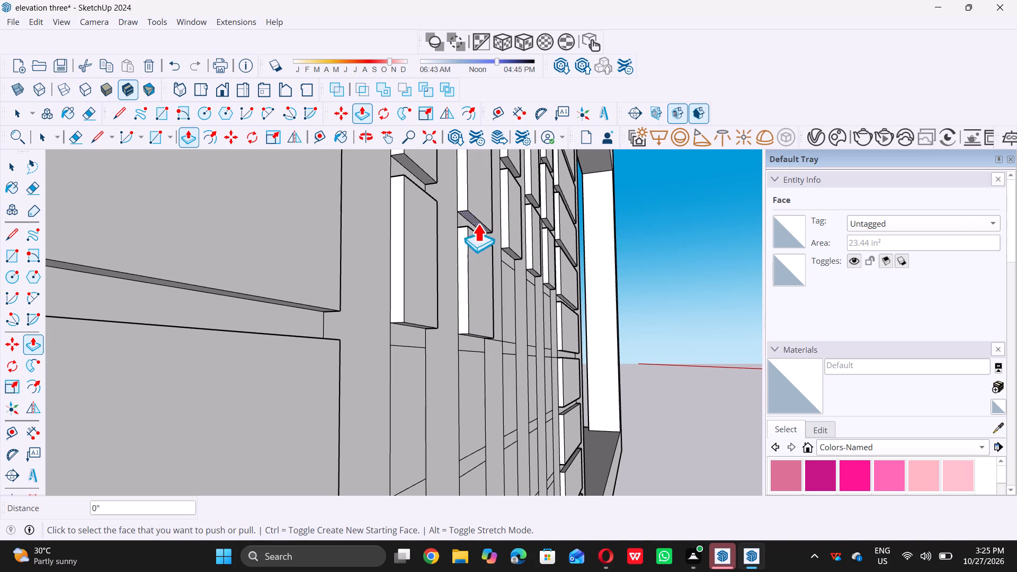
{"action": "left_click", "coordinate": [508, 286]}
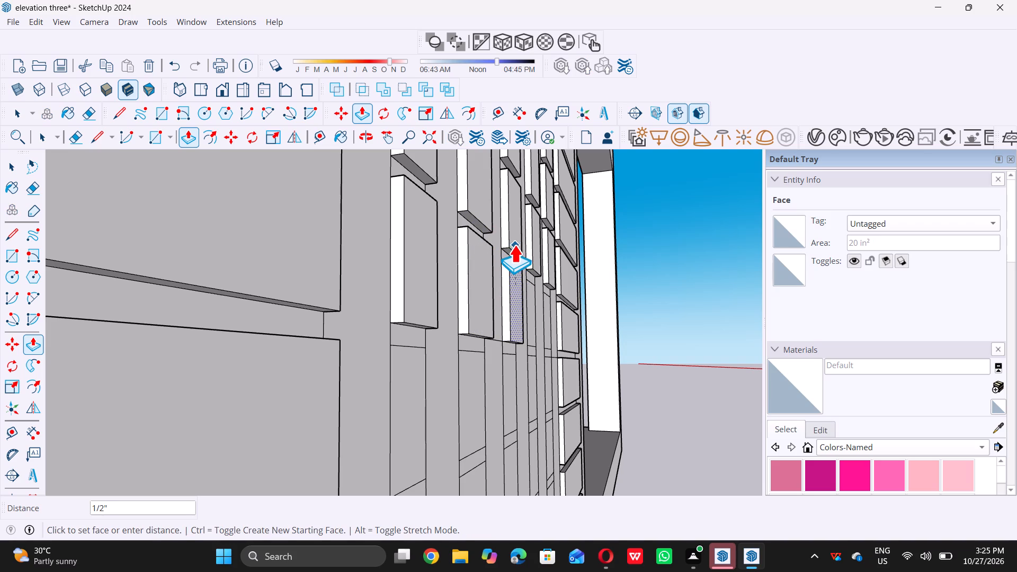
{"action": "double_click", "coordinate": [514, 245]}
Pull the ninth board faces in the fourth and fifth slat gaps outward 1/2", level with the eighth faces above them.
{"action": "scroll", "coordinate": [538, 300], "scroll_direction": "up", "scroll_amount": 5}
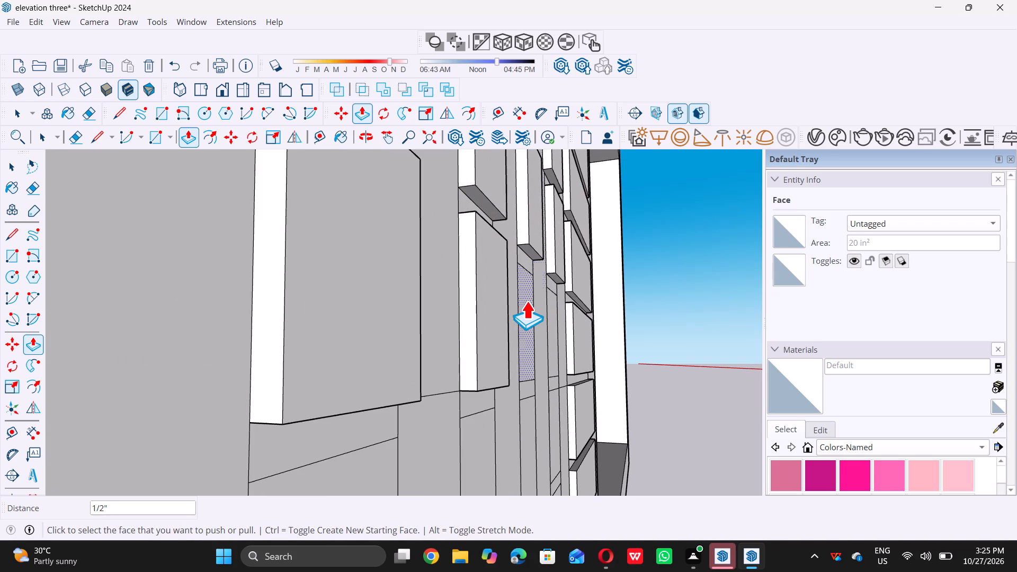
{"action": "left_click", "coordinate": [527, 301]}
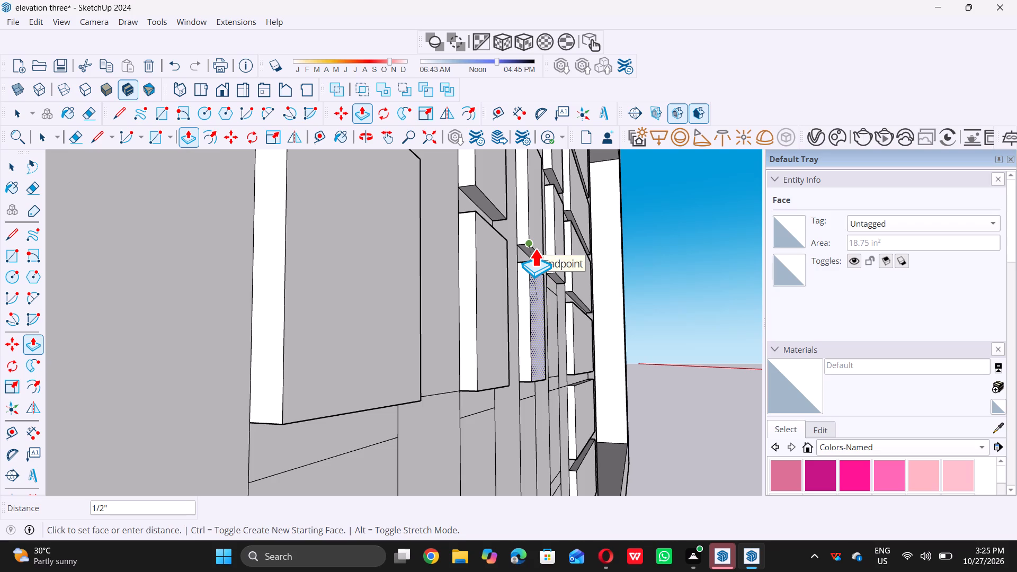
{"action": "left_click", "coordinate": [535, 248]}
{"action": "scroll", "coordinate": [558, 320], "scroll_direction": "up", "scroll_amount": 9}
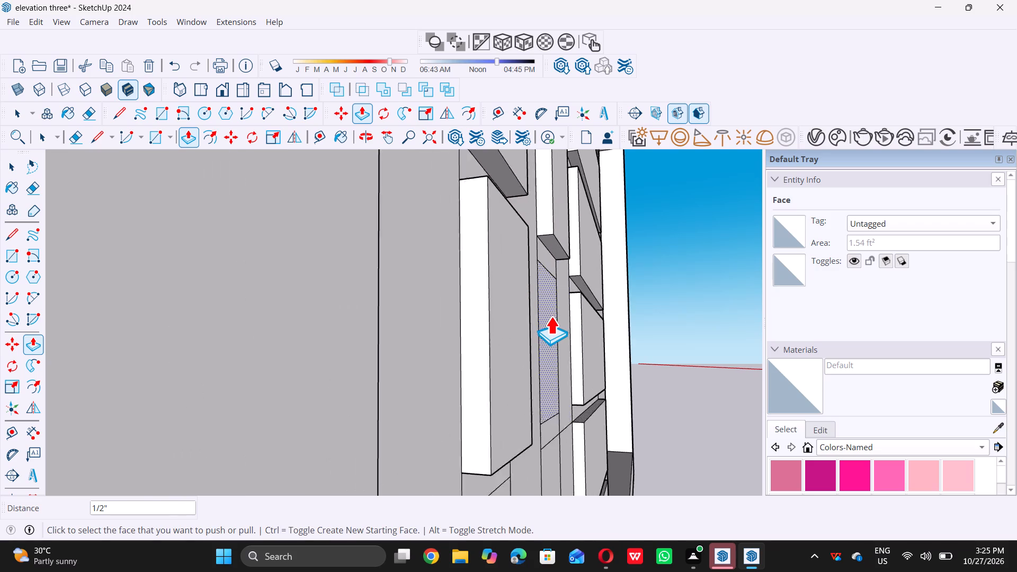
{"action": "double_click", "coordinate": [551, 316]}
Pull the tenth board faces in the fifth and fourth slat gaps outward 1/2", level with the raised ninth faces.
{"action": "scroll", "coordinate": [514, 264], "scroll_direction": "down", "scroll_amount": 10}
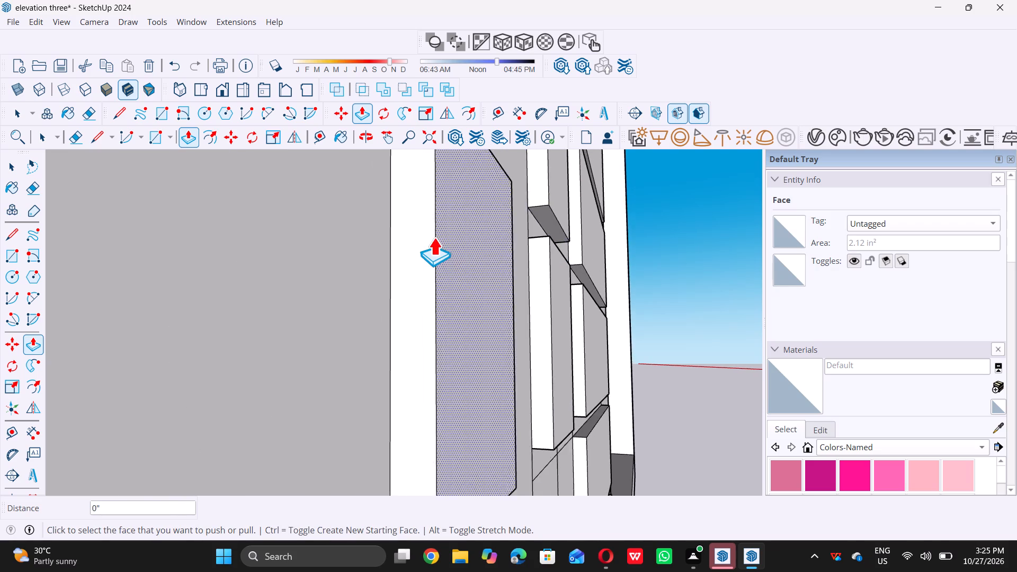
{"action": "scroll", "coordinate": [434, 237], "scroll_direction": "down", "scroll_amount": 18}
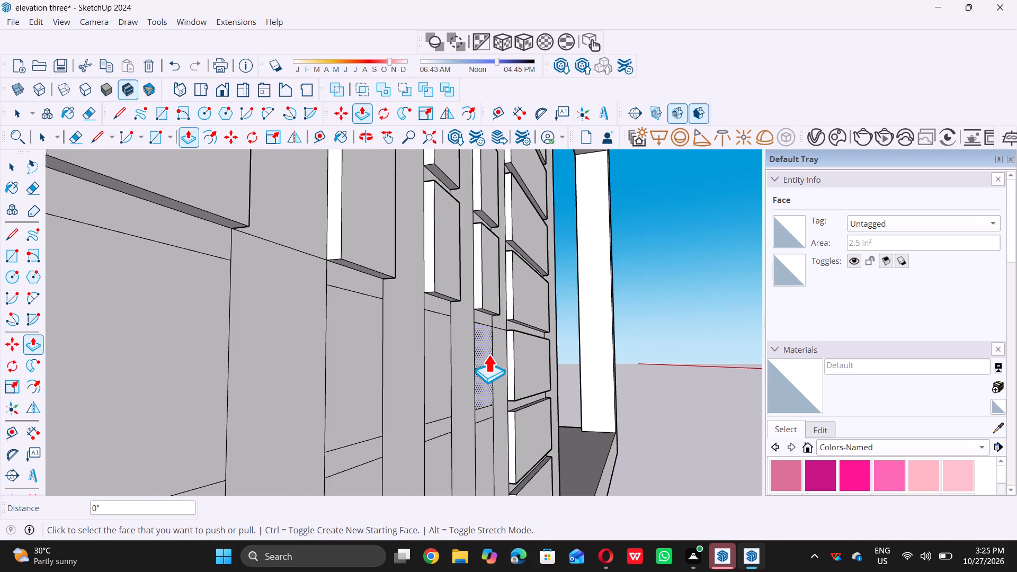
{"action": "double_click", "coordinate": [487, 354]}
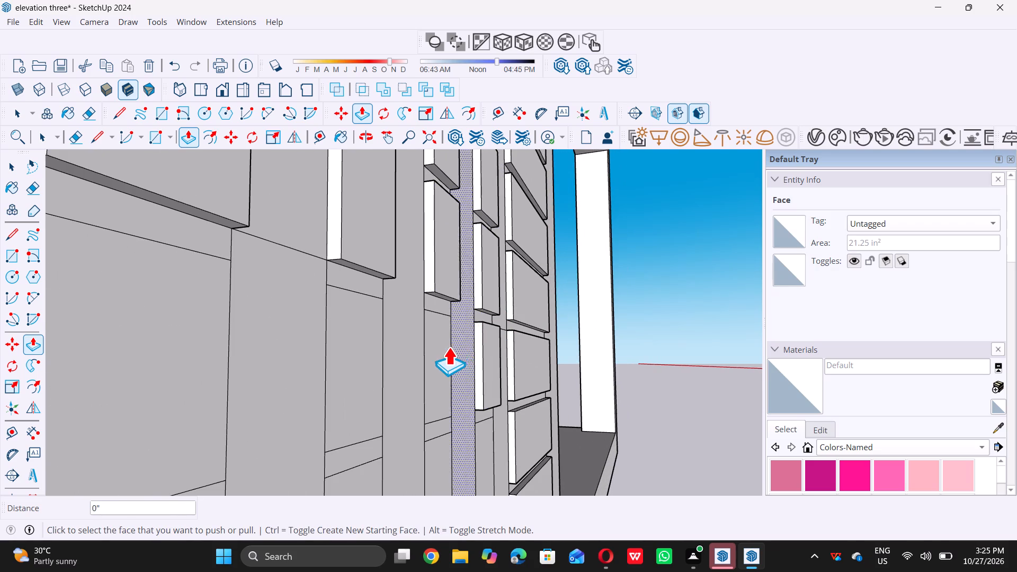
{"action": "left_click", "coordinate": [442, 352]}
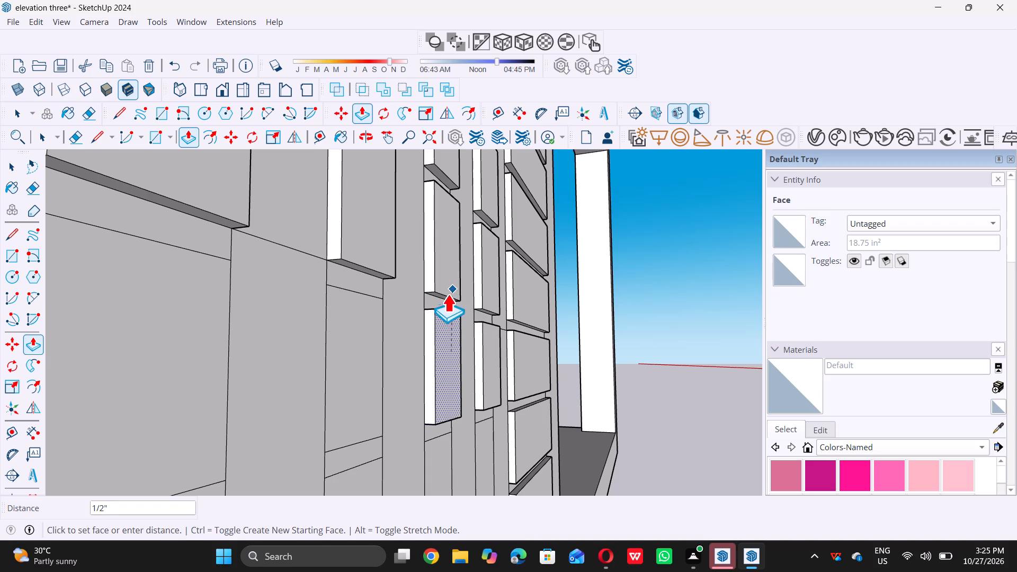
{"action": "left_click", "coordinate": [448, 294]}
Pull the eleventh board faces in the fifth, fourth and third slat gaps outward 1/2", level with the raised faces around them.
{"action": "scroll", "coordinate": [405, 258], "scroll_direction": "down", "scroll_amount": 9}
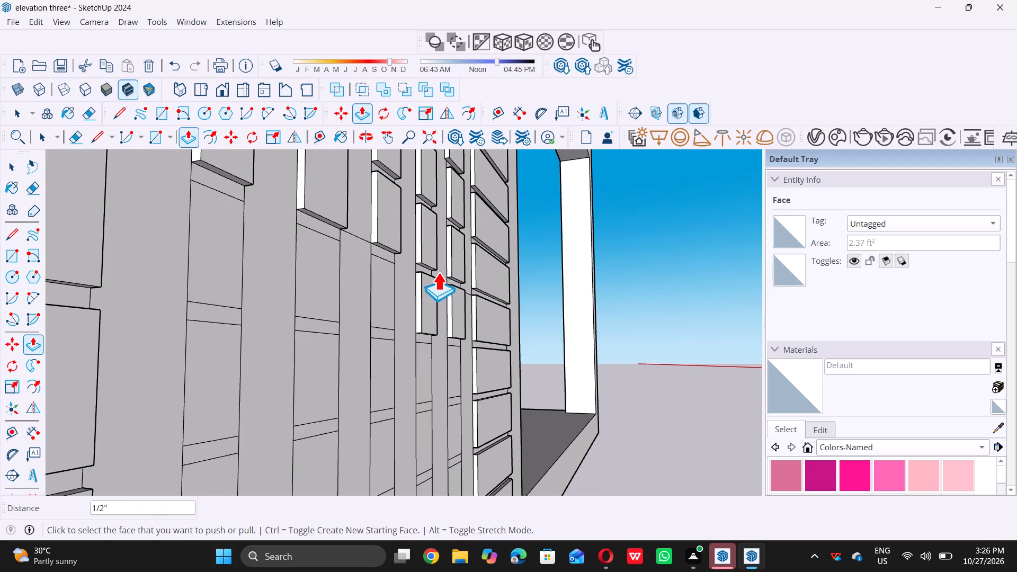
{"action": "scroll", "coordinate": [445, 356], "scroll_direction": "up", "scroll_amount": 6}
{"action": "left_click", "coordinate": [460, 365]}
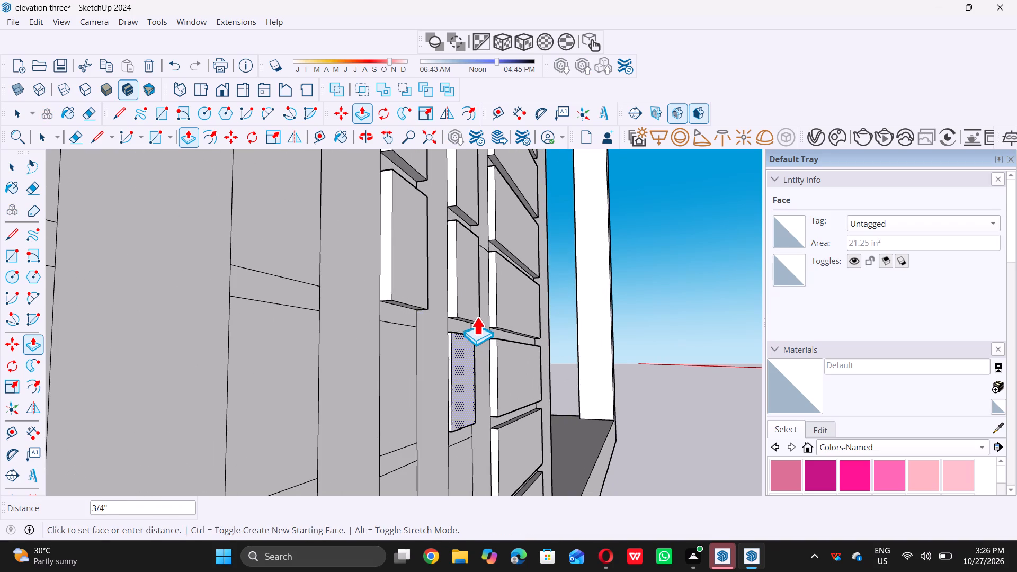
{"action": "double_click", "coordinate": [466, 319]}
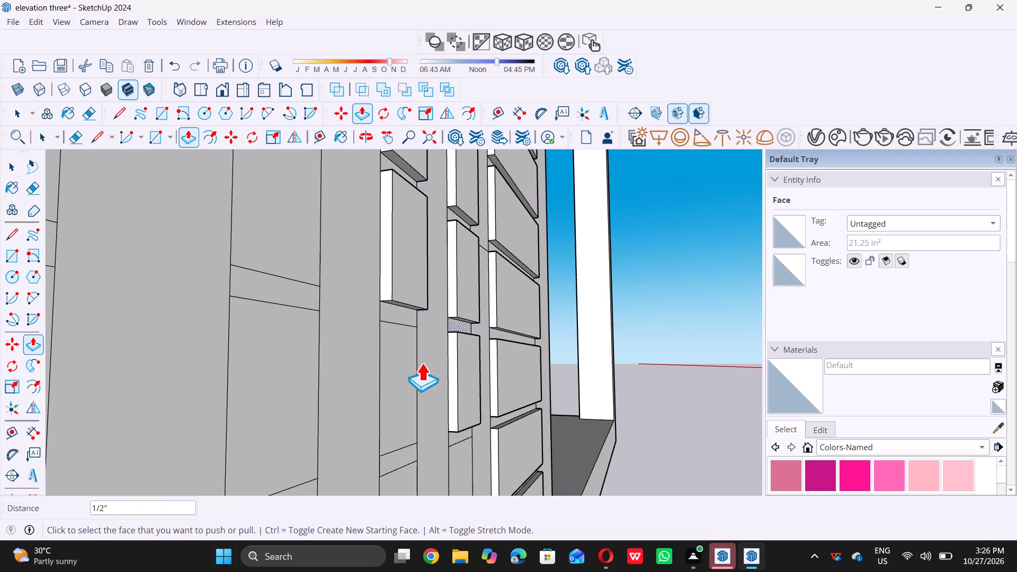
{"action": "left_click", "coordinate": [406, 371]}
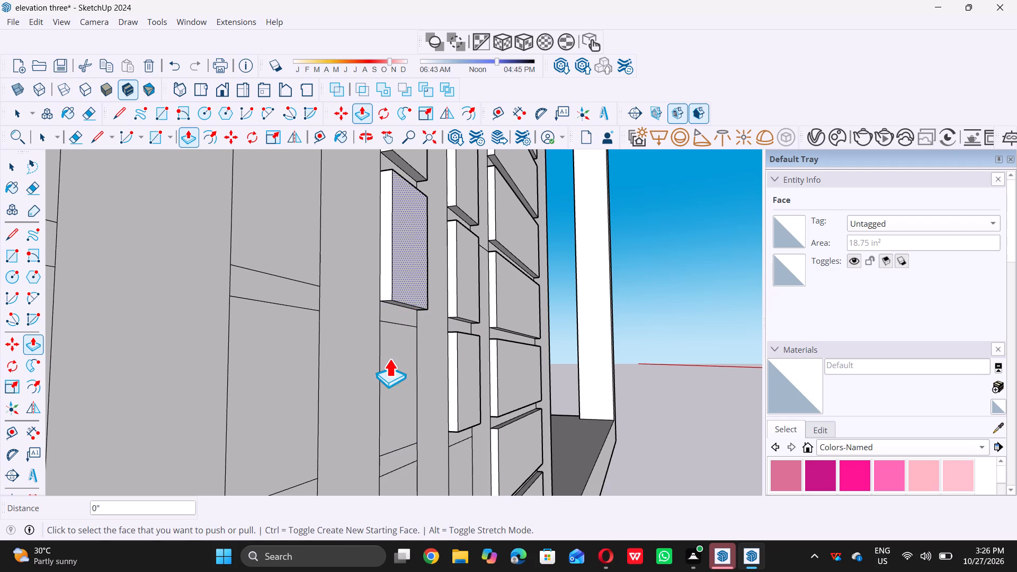
{"action": "triple_click", "coordinate": [399, 358]}
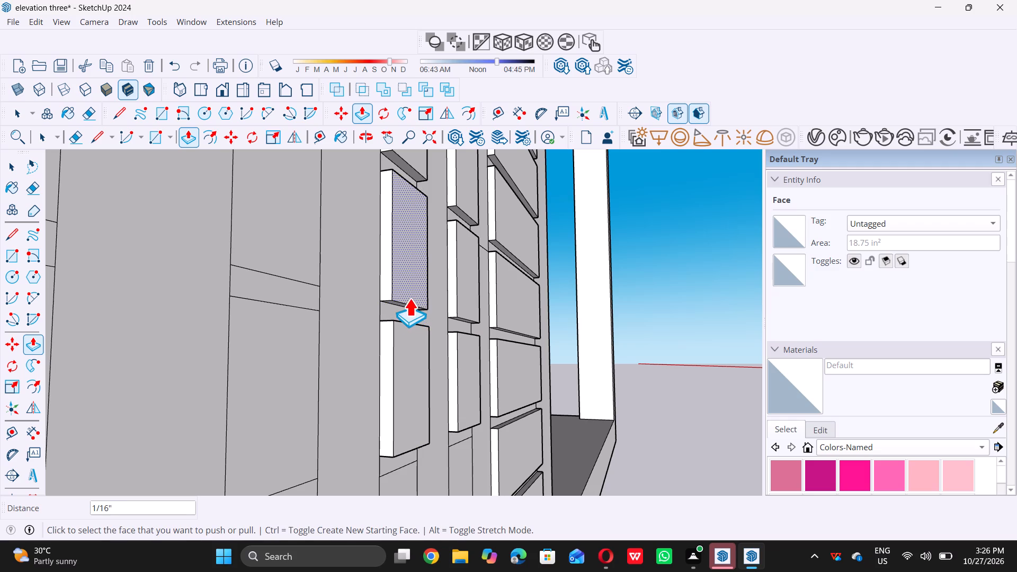
{"action": "left_click", "coordinate": [281, 352]}
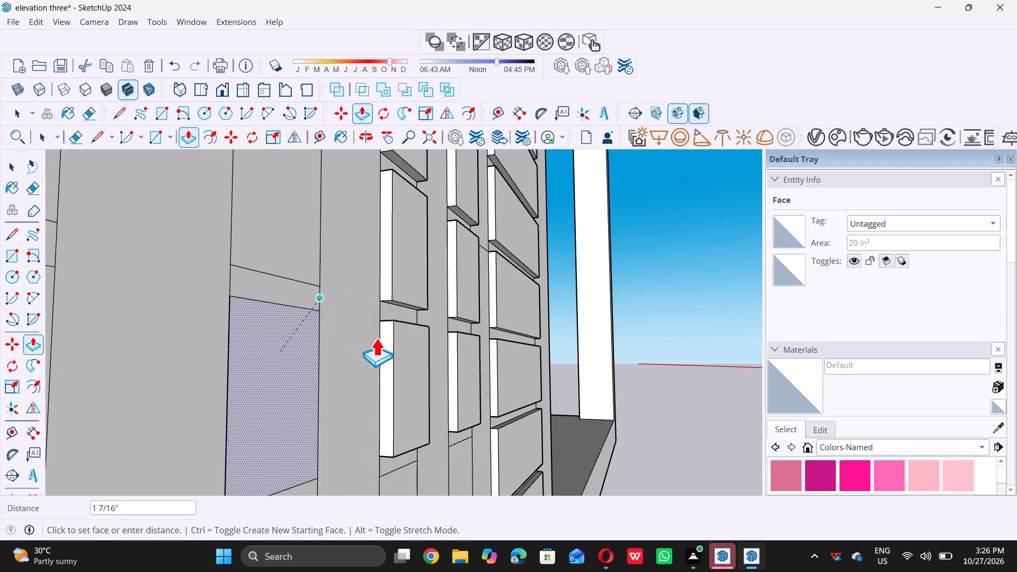
{"action": "left_click", "coordinate": [392, 266]}
Pull the tenth board faces in the third, second and first slat gaps outward, level with the raised ninth faces above them.
{"action": "scroll", "coordinate": [304, 355], "scroll_direction": "down", "scroll_amount": 12}
{"action": "left_click", "coordinate": [299, 293]}
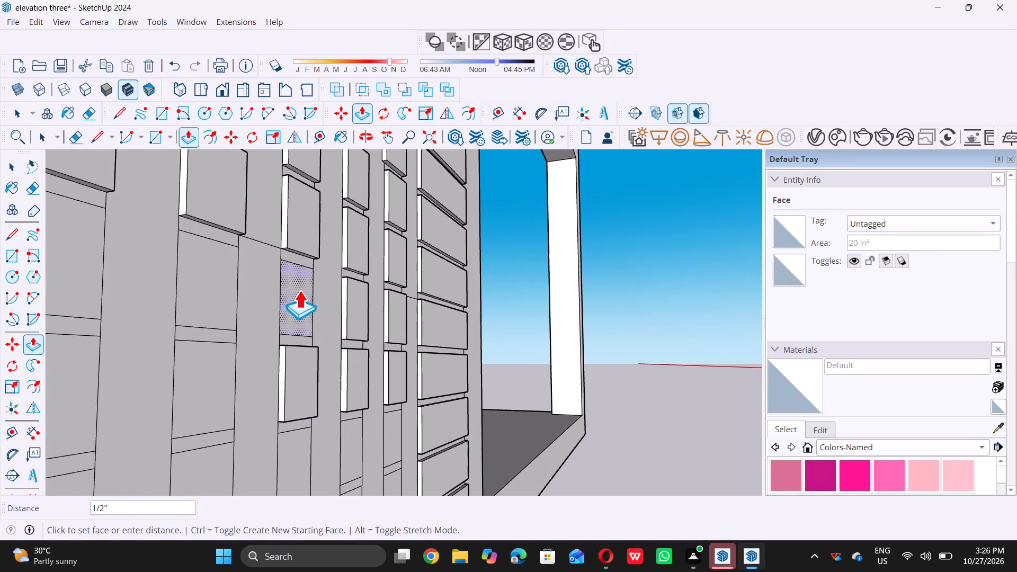
{"action": "left_click", "coordinate": [297, 276]}
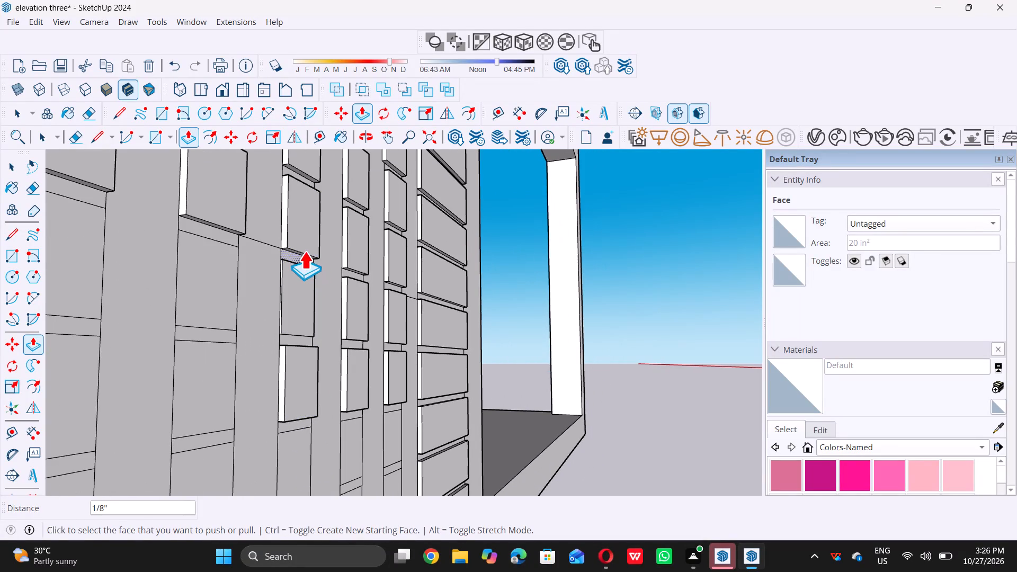
{"action": "left_click", "coordinate": [299, 272]}
{"action": "left_click", "coordinate": [300, 281]}
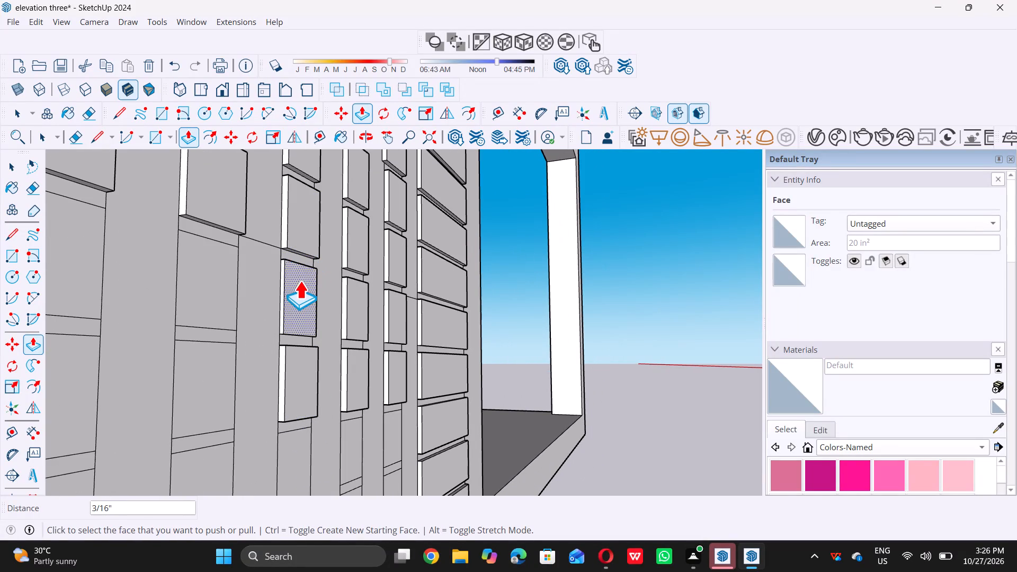
{"action": "left_click", "coordinate": [300, 251]}
{"action": "left_click", "coordinate": [199, 273]}
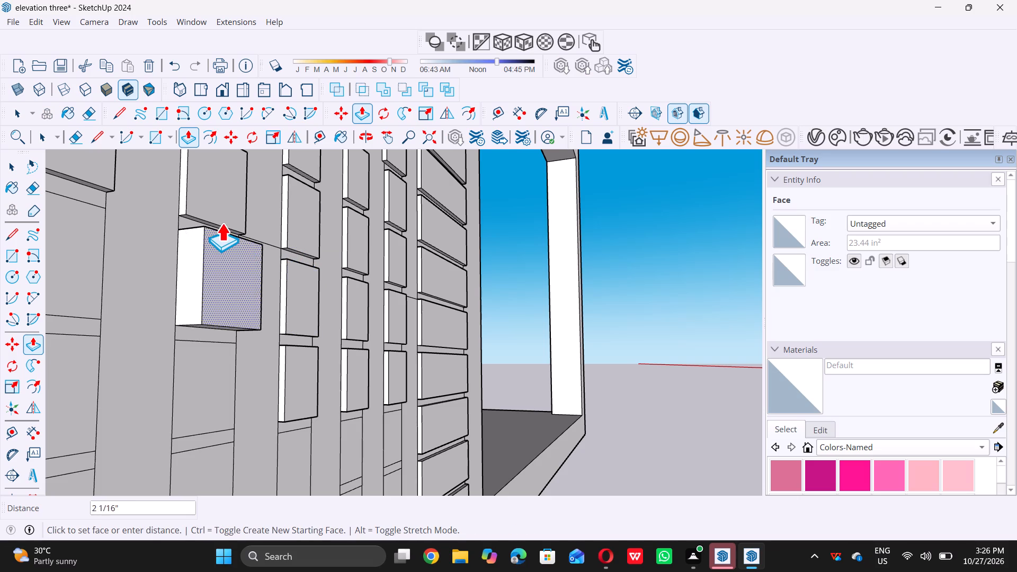
{"action": "left_click", "coordinate": [203, 215]}
{"action": "scroll", "coordinate": [210, 268], "scroll_direction": "down", "scroll_amount": 4}
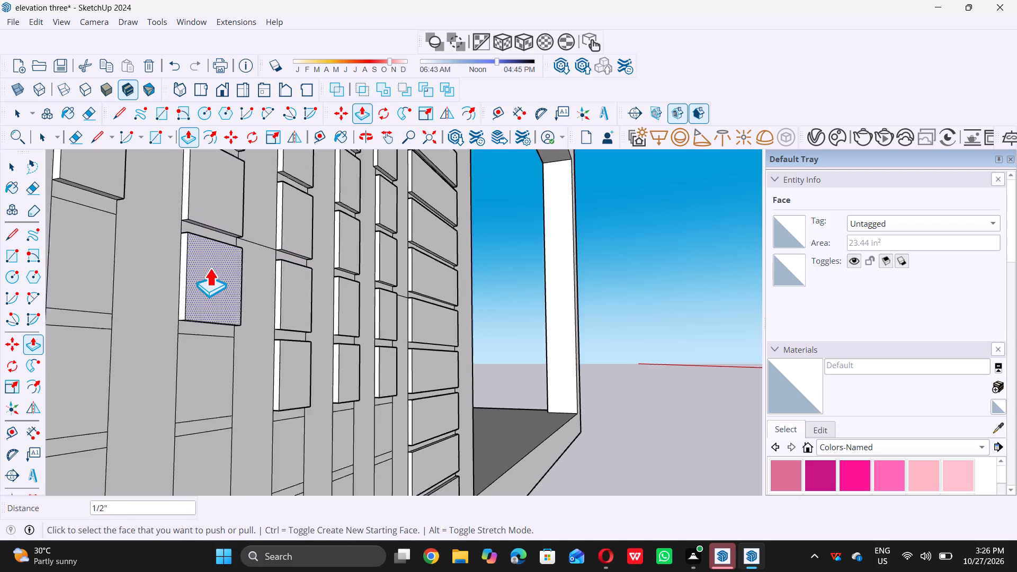
{"action": "left_click", "coordinate": [121, 262]}
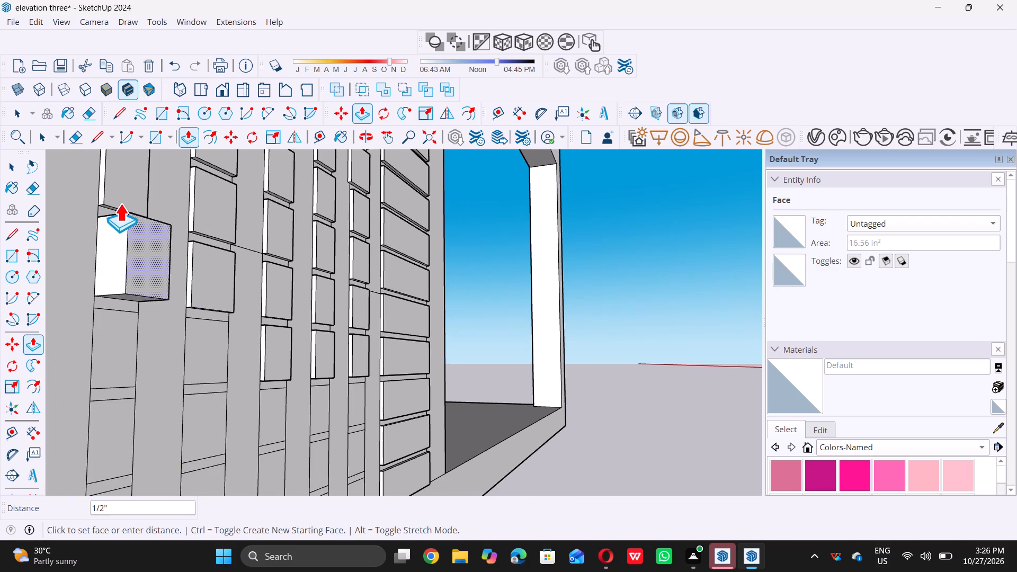
{"action": "left_click", "coordinate": [117, 201]}
Pull the eleventh board faces in the first and second slat gaps outward 1/2", level with the raised tenth faces above them.
{"action": "left_click_drag", "start_coordinate": [110, 332], "coordinate": [110, 327]}
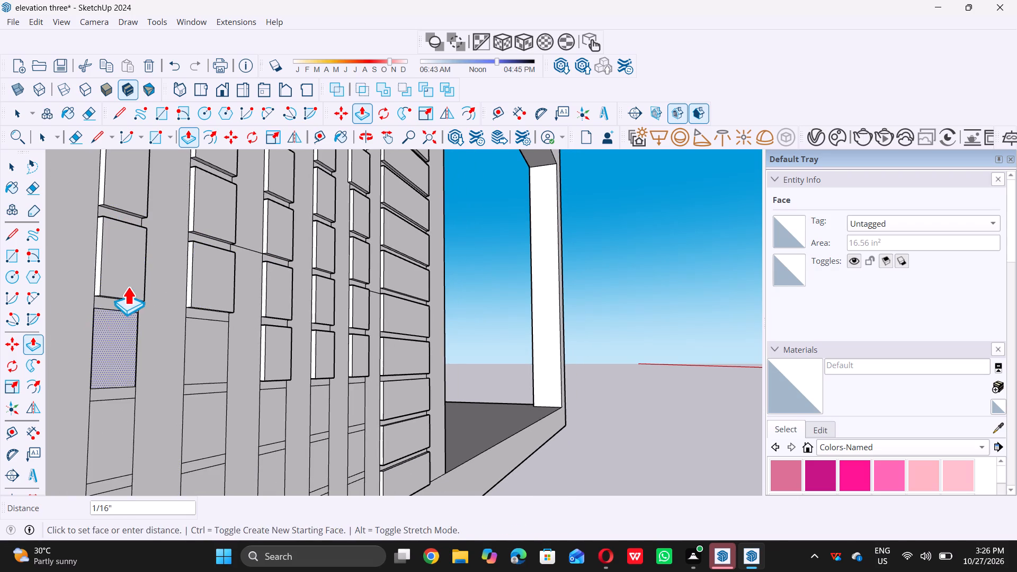
{"action": "left_click", "coordinate": [110, 324]}
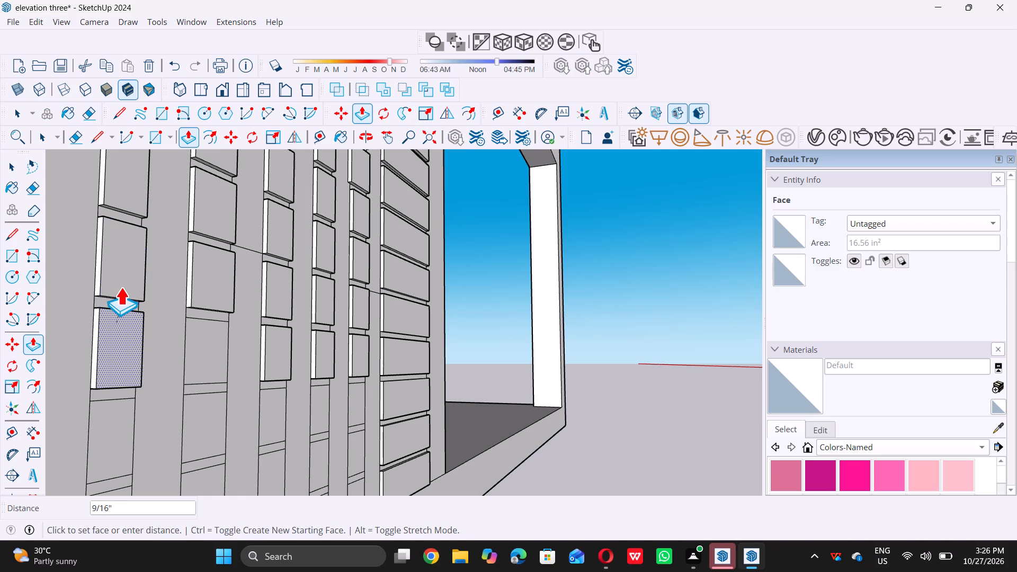
{"action": "left_click", "coordinate": [119, 289]}
{"action": "left_click", "coordinate": [198, 342]}
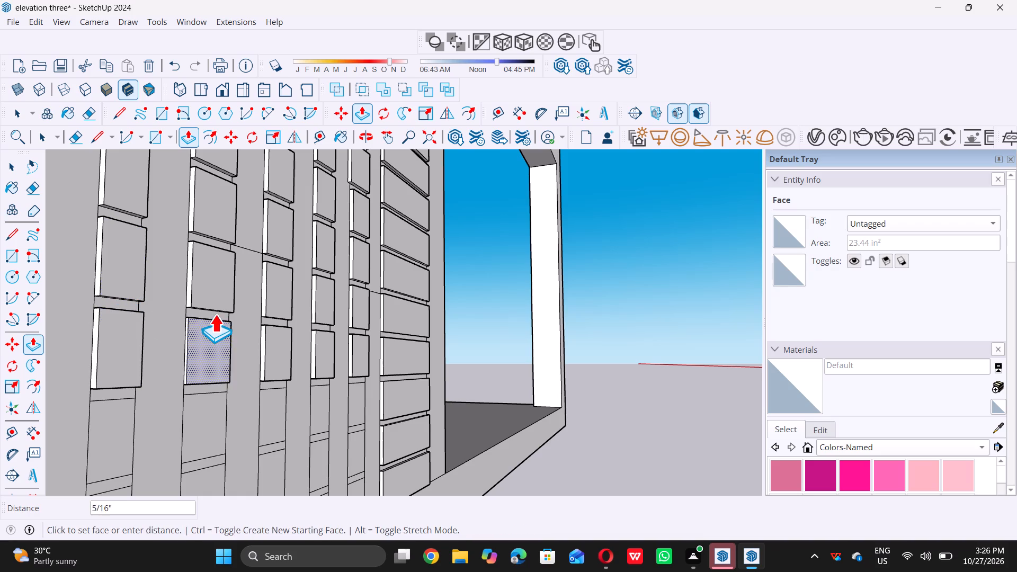
{"action": "left_click", "coordinate": [211, 303]}
Pull the twelfth board faces in all five slat gaps outward, from the first gap to the fifth, level with the raised eleventh faces.
{"action": "scroll", "coordinate": [210, 300], "scroll_direction": "down", "scroll_amount": 5}
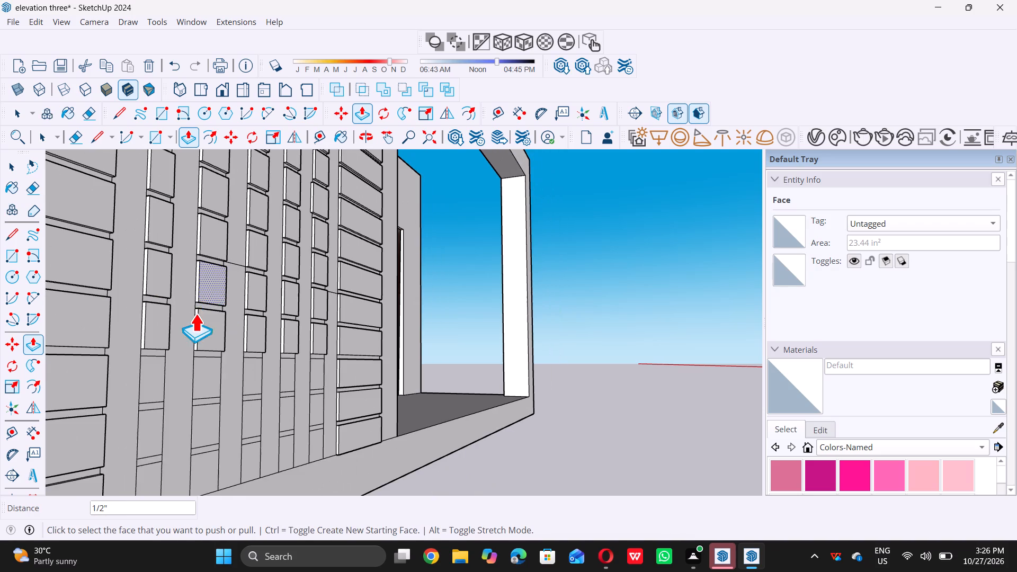
{"action": "scroll", "coordinate": [198, 299], "scroll_direction": "down", "scroll_amount": 4}
{"action": "scroll", "coordinate": [159, 377], "scroll_direction": "up", "scroll_amount": 7}
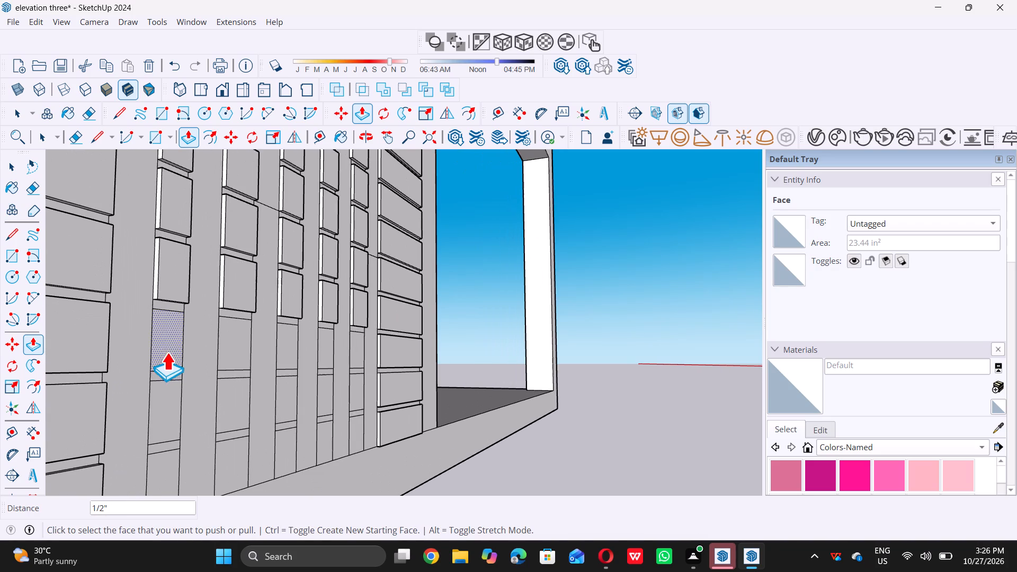
{"action": "left_click", "coordinate": [168, 344]}
{"action": "left_click", "coordinate": [171, 294]}
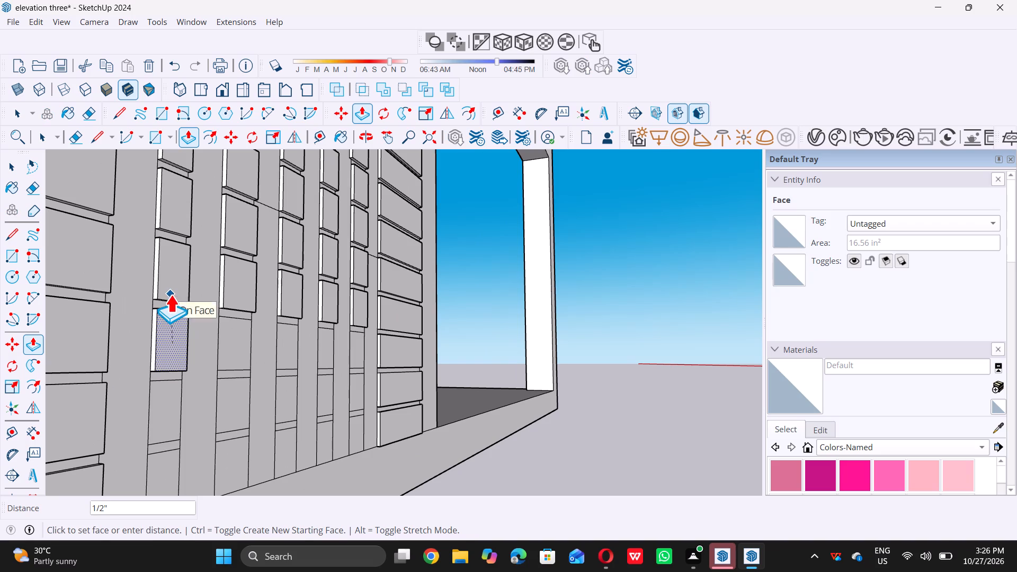
{"action": "double_click", "coordinate": [229, 334]}
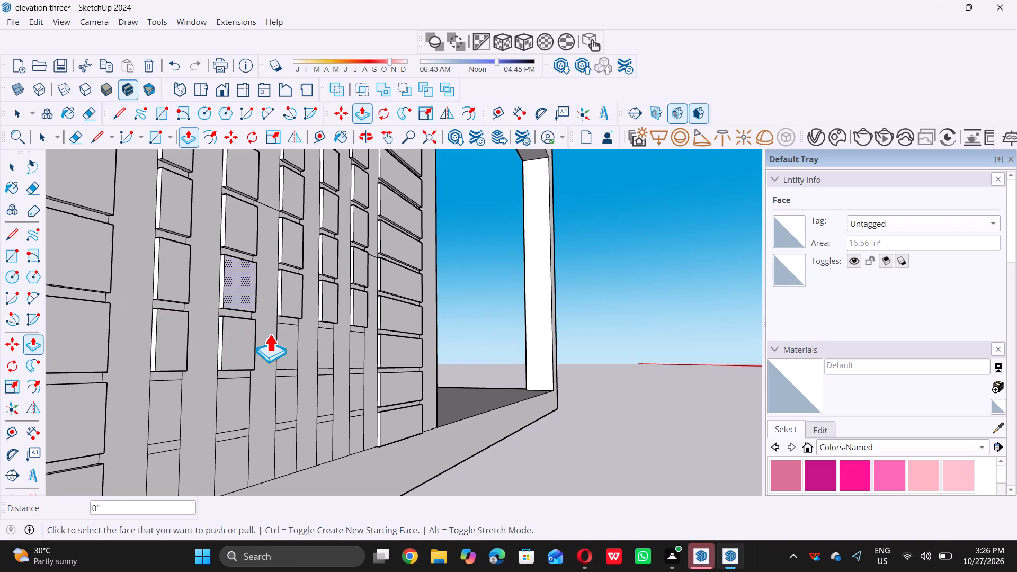
{"action": "double_click", "coordinate": [285, 339]}
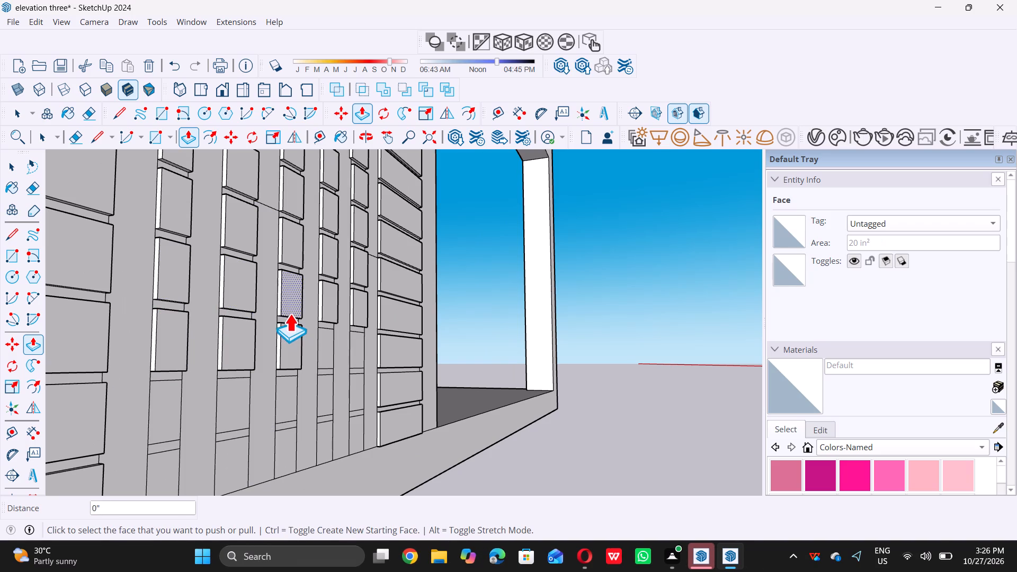
{"action": "left_click", "coordinate": [327, 341]}
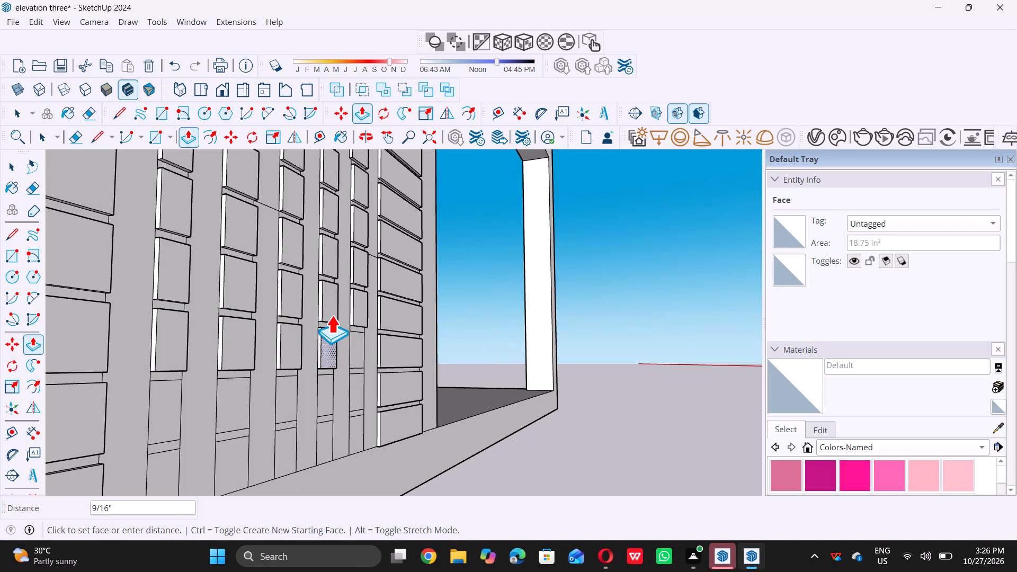
{"action": "left_click", "coordinate": [324, 323]}
{"action": "middle_click", "coordinate": [324, 323]}
{"action": "double_click", "coordinate": [324, 323]}
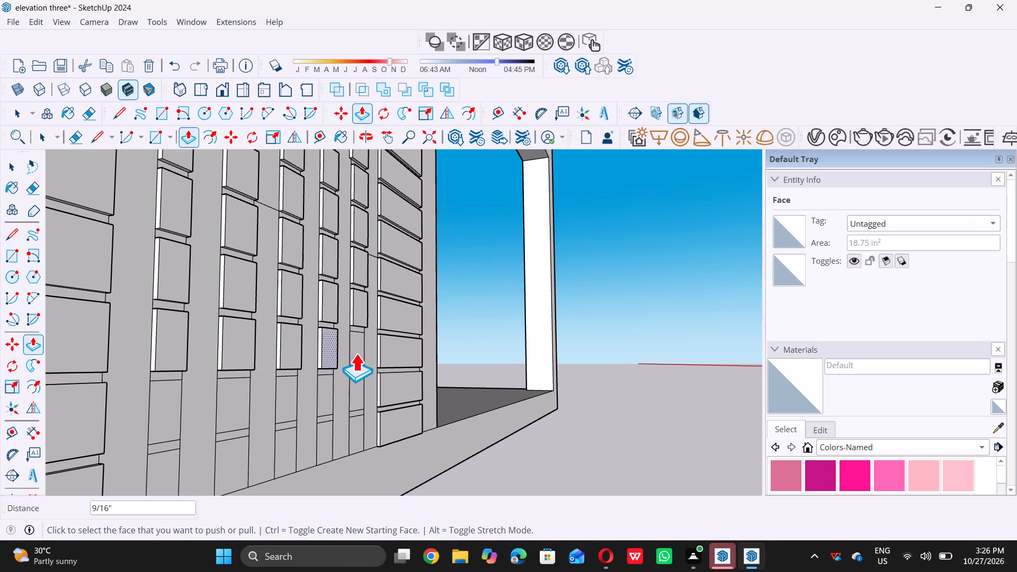
{"action": "double_click", "coordinate": [355, 344]}
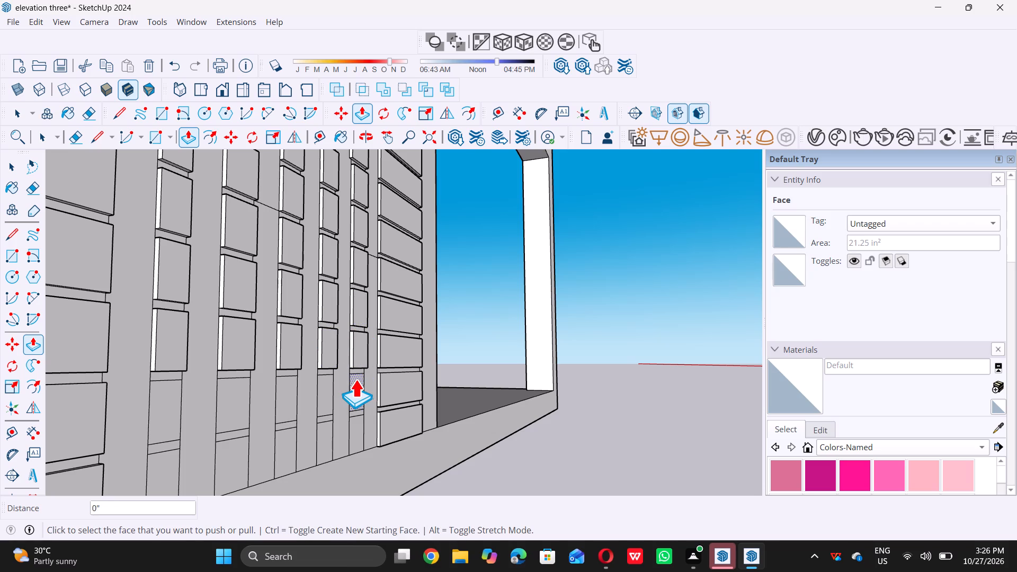
Pull the thirteenth and fourteenth board faces in the fifth and fourth slat gaps outward, level with the raised twelfth faces above them.
{"action": "double_click", "coordinate": [356, 379]}
{"action": "double_click", "coordinate": [358, 418]}
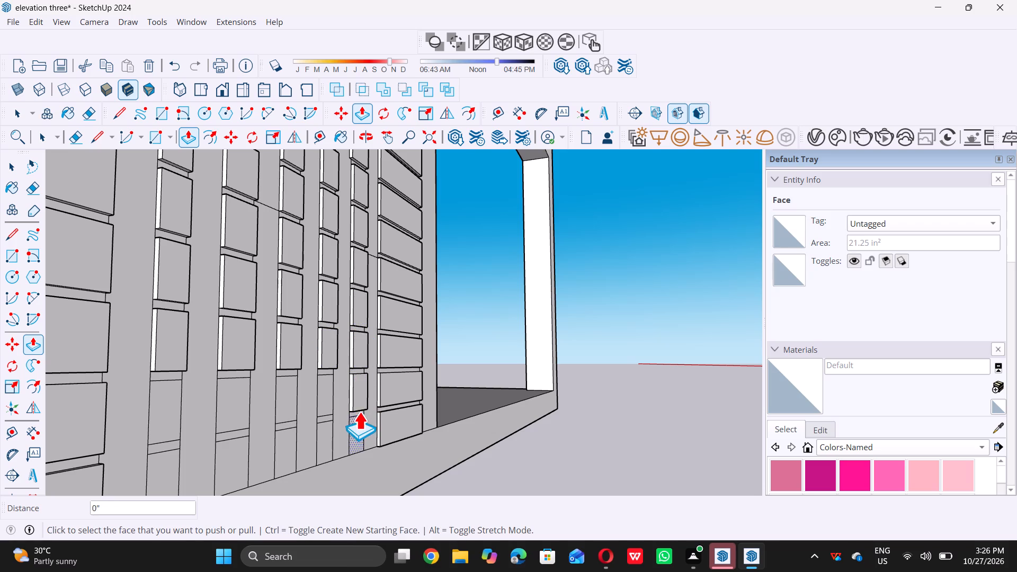
{"action": "left_click", "coordinate": [329, 387]}
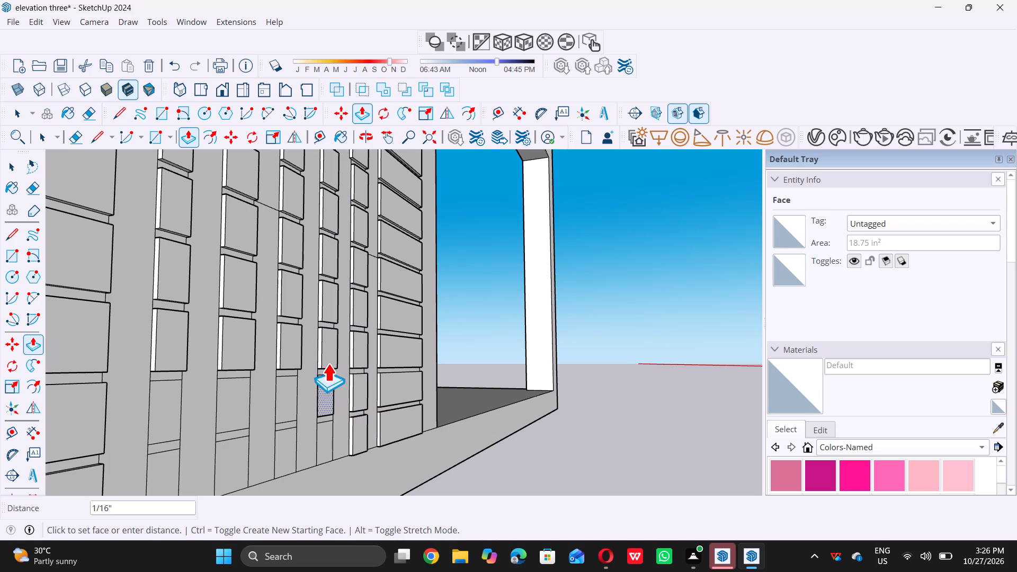
{"action": "left_click", "coordinate": [327, 426]}
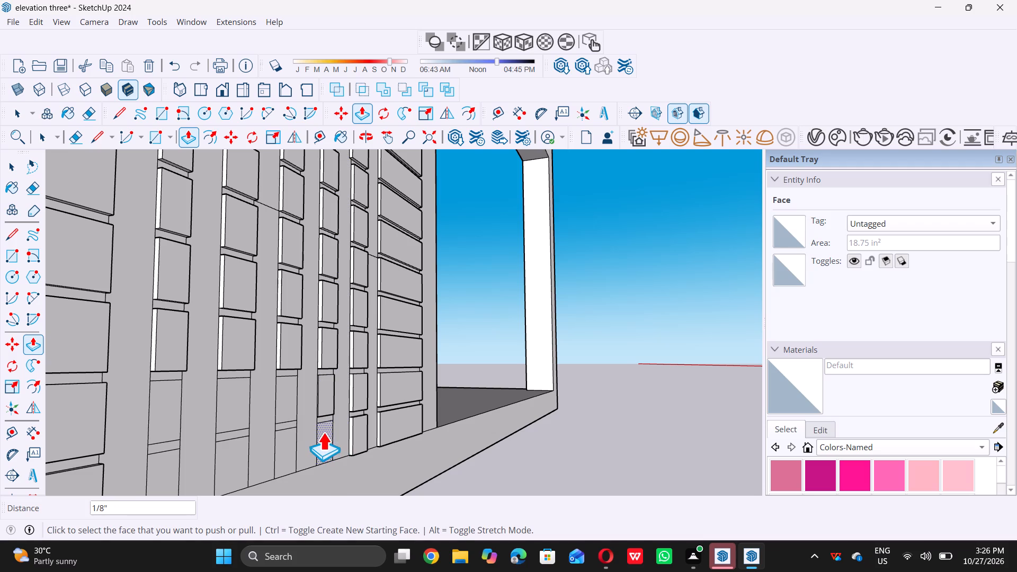
{"action": "left_click", "coordinate": [323, 431]}
{"action": "left_click", "coordinate": [327, 389]}
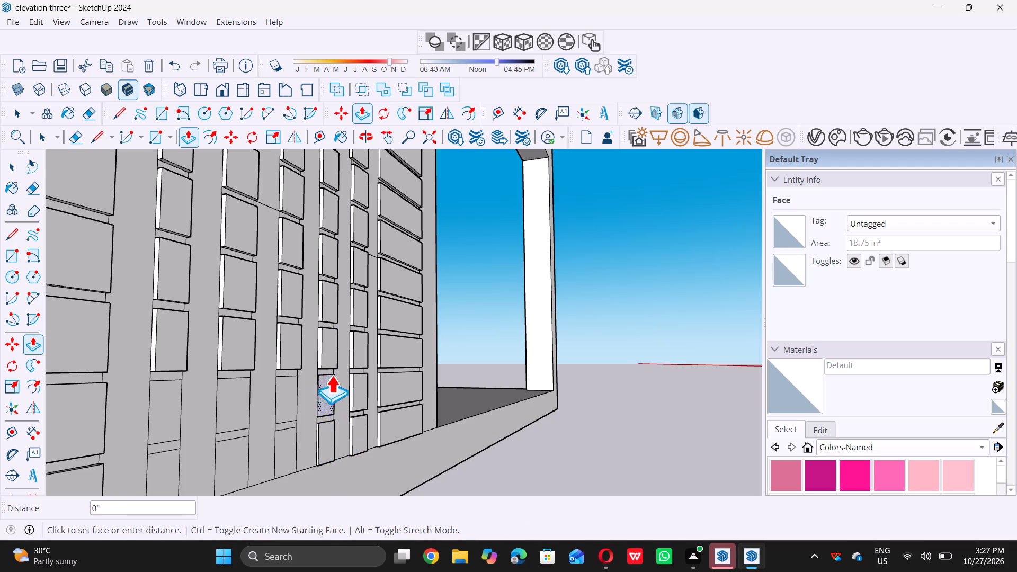
{"action": "left_click", "coordinate": [325, 381]}
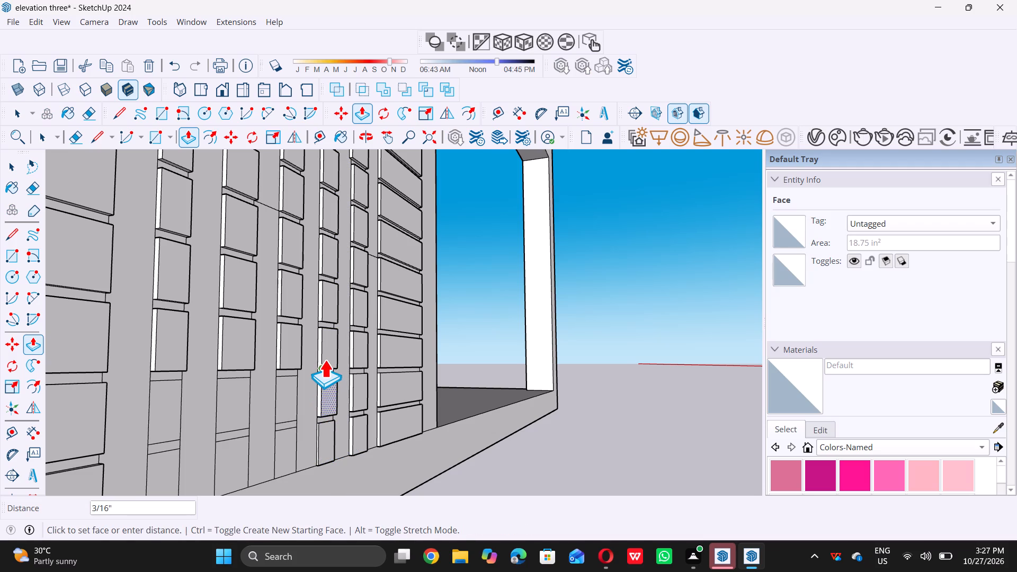
{"action": "double_click", "coordinate": [325, 360]}
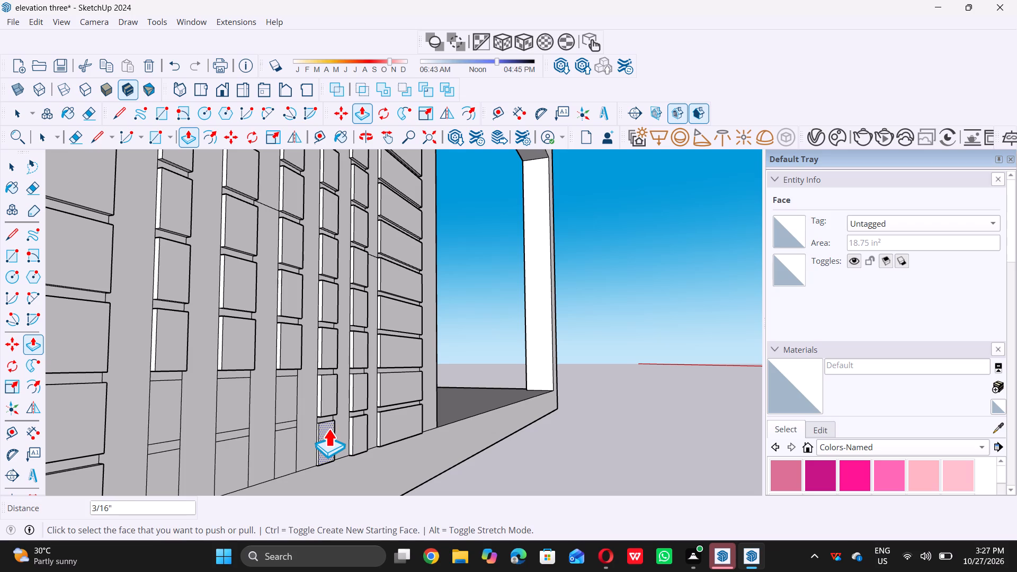
{"action": "left_click", "coordinate": [328, 428]}
{"action": "left_click", "coordinate": [324, 405]}
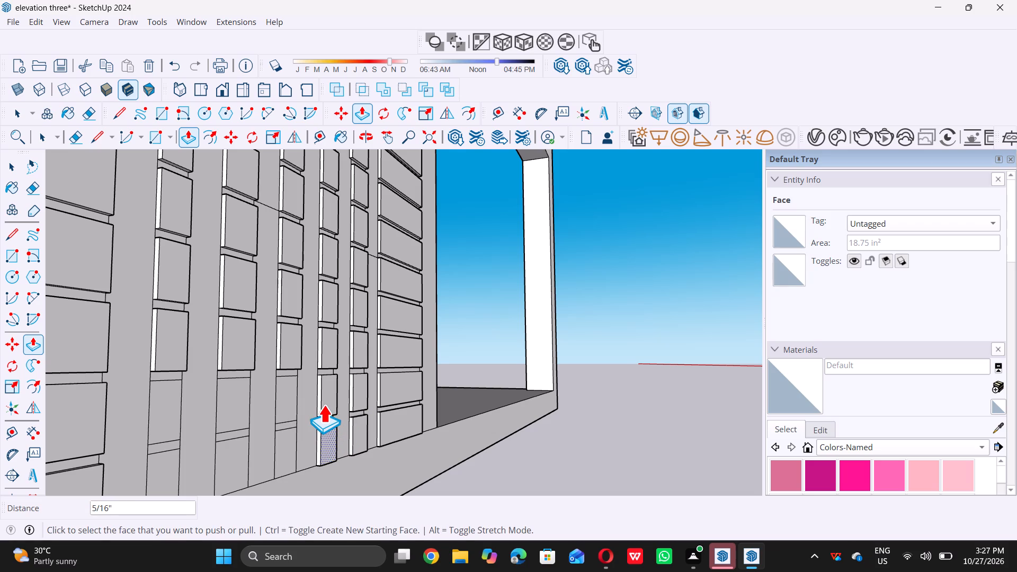
Pull the thirteenth and fourteenth board faces in the third slat gap outward 1/2", level with the raised twelfth face.
{"action": "left_click", "coordinate": [288, 394]}
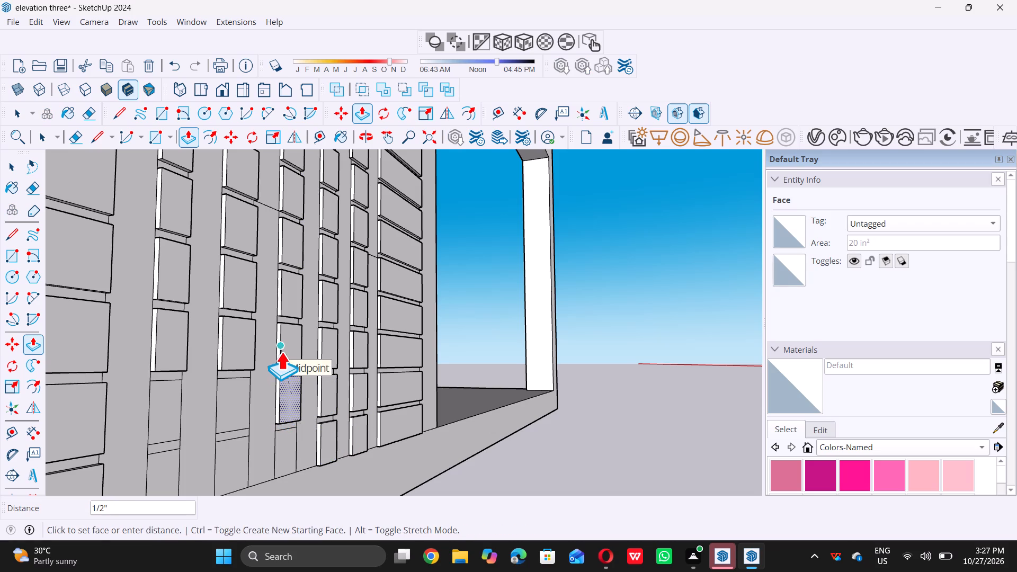
{"action": "double_click", "coordinate": [281, 351]}
{"action": "left_click", "coordinate": [288, 443]}
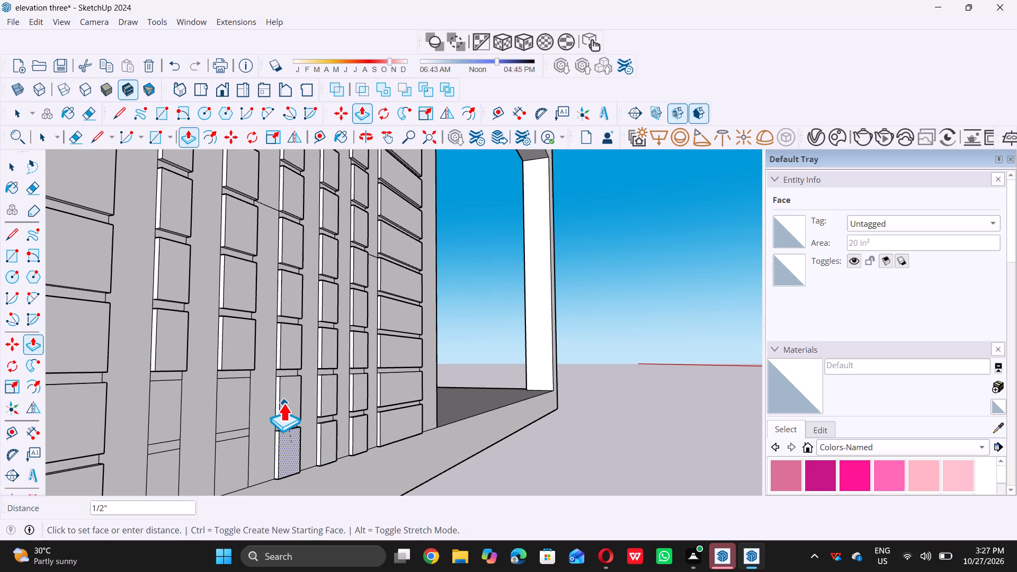
{"action": "double_click", "coordinate": [282, 402]}
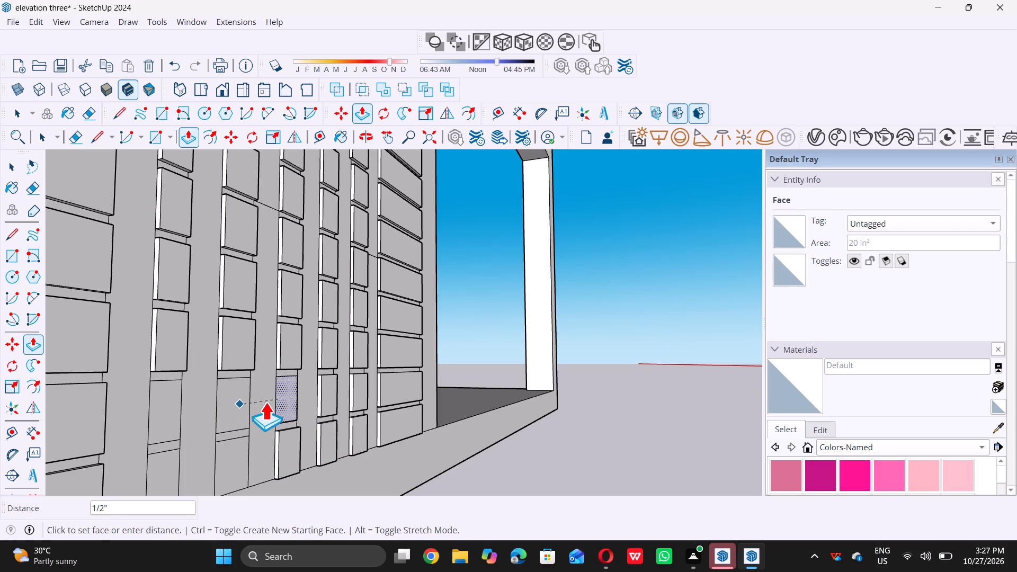
{"action": "left_click", "coordinate": [283, 352]}
Pull the thirteenth and fourteenth board faces in the second and first slat gaps outward, level with the raised twelfth faces.
{"action": "left_click", "coordinate": [232, 393]}
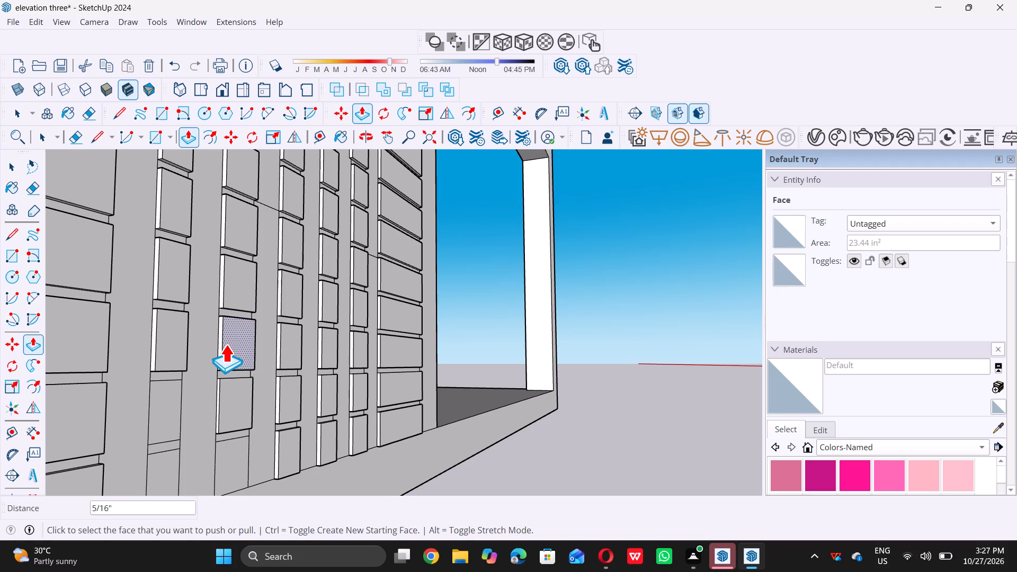
{"action": "double_click", "coordinate": [227, 392]}
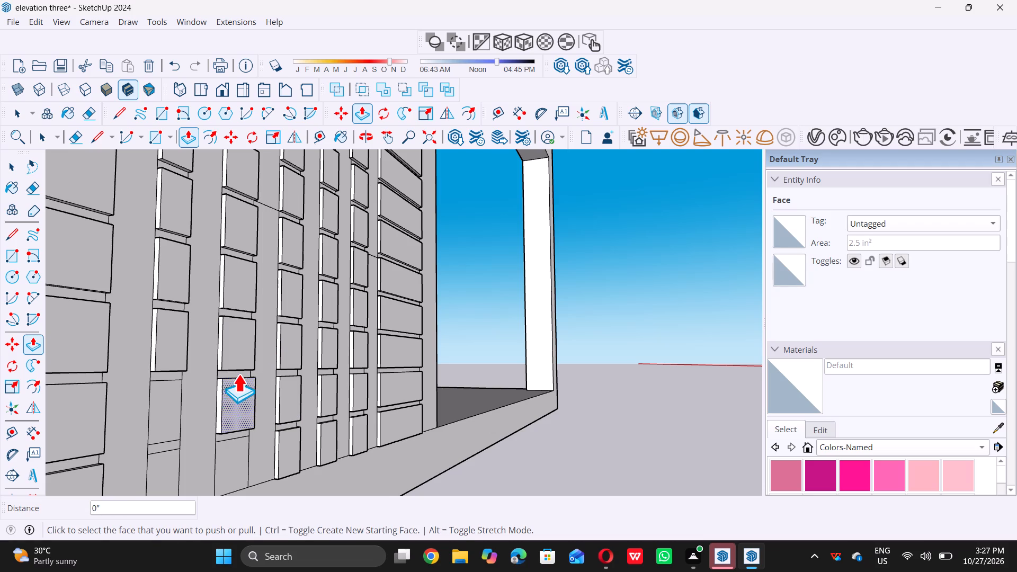
{"action": "double_click", "coordinate": [229, 450]}
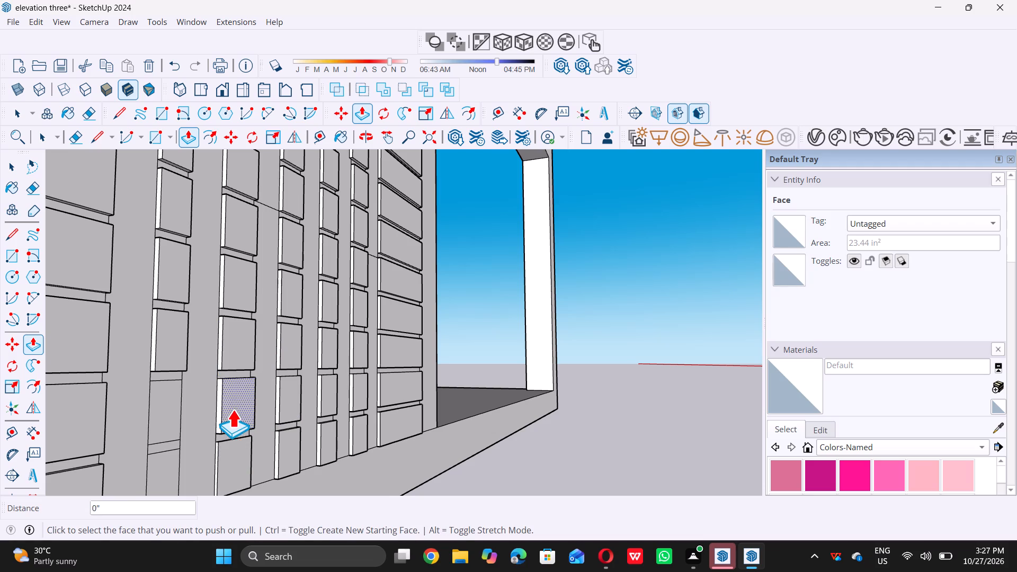
{"action": "triple_click", "coordinate": [229, 452]}
{"action": "left_click", "coordinate": [232, 453]}
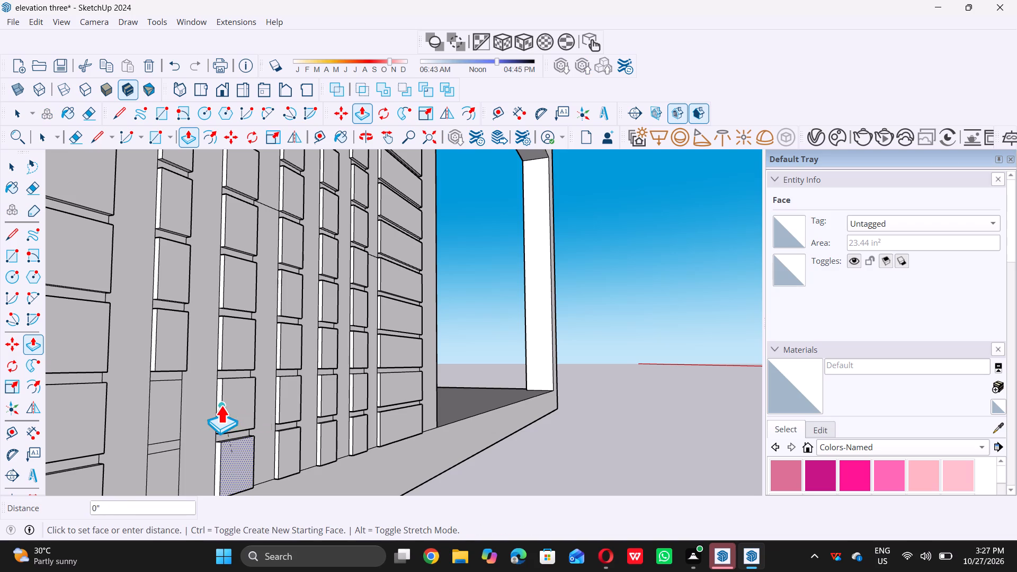
{"action": "double_click", "coordinate": [221, 405]}
{"action": "left_click", "coordinate": [172, 457]}
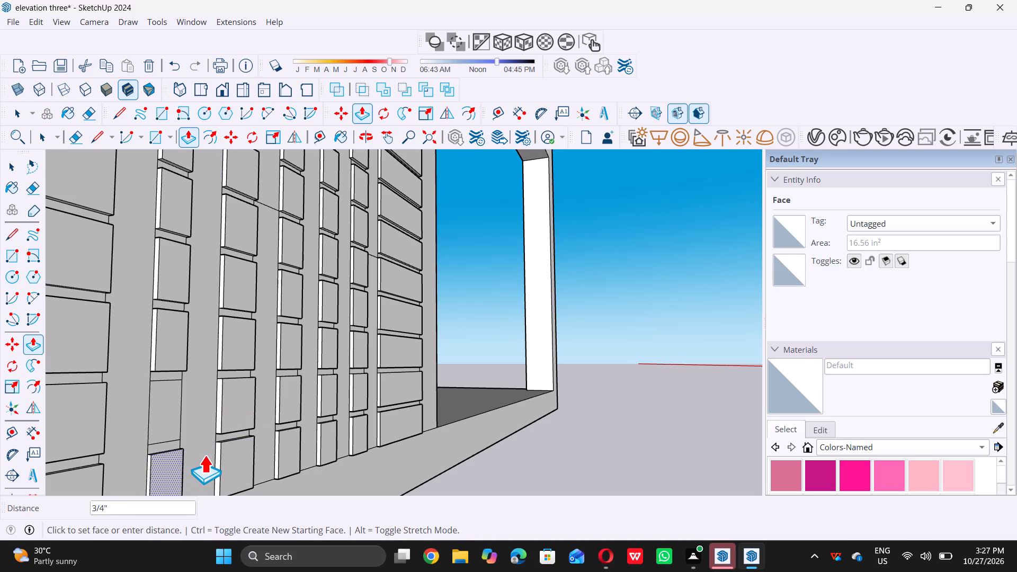
{"action": "left_click", "coordinate": [222, 417]}
{"action": "double_click", "coordinate": [169, 404]}
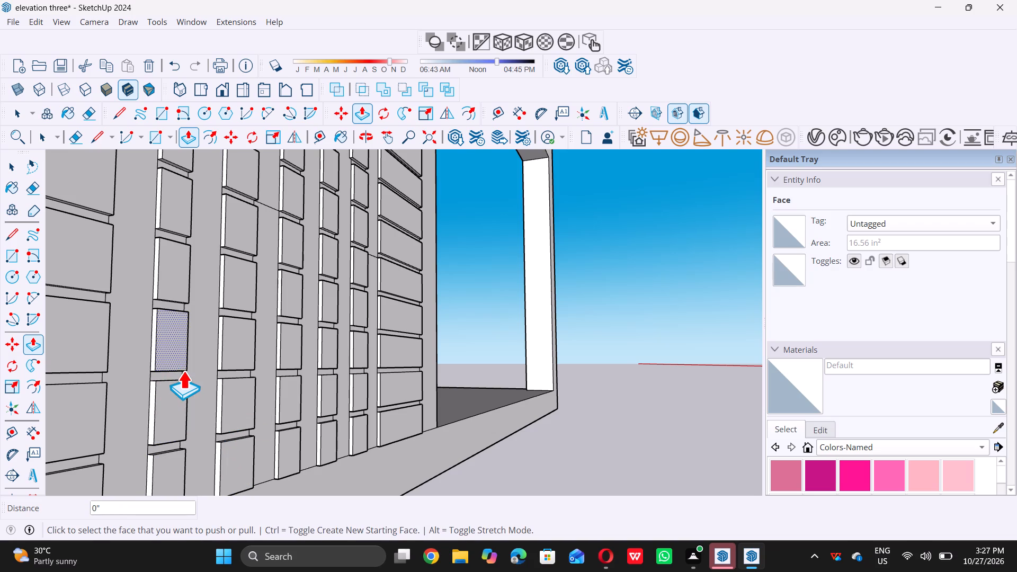
Examine the raised cladding boards and the vertical slat panel from the front of the house.
{"action": "scroll", "coordinate": [183, 371], "scroll_direction": "down", "scroll_amount": 20}
{"action": "key", "text": "space"}
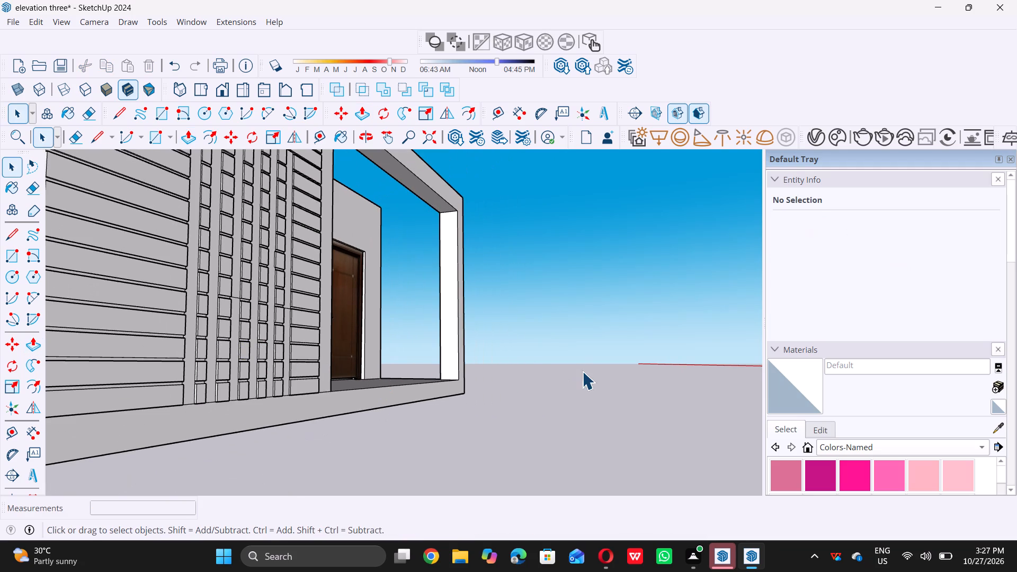
{"action": "scroll", "coordinate": [583, 371], "scroll_direction": "down", "scroll_amount": 11}
{"action": "middle_click_drag", "start_coordinate": [613, 339], "coordinate": [192, 399]}
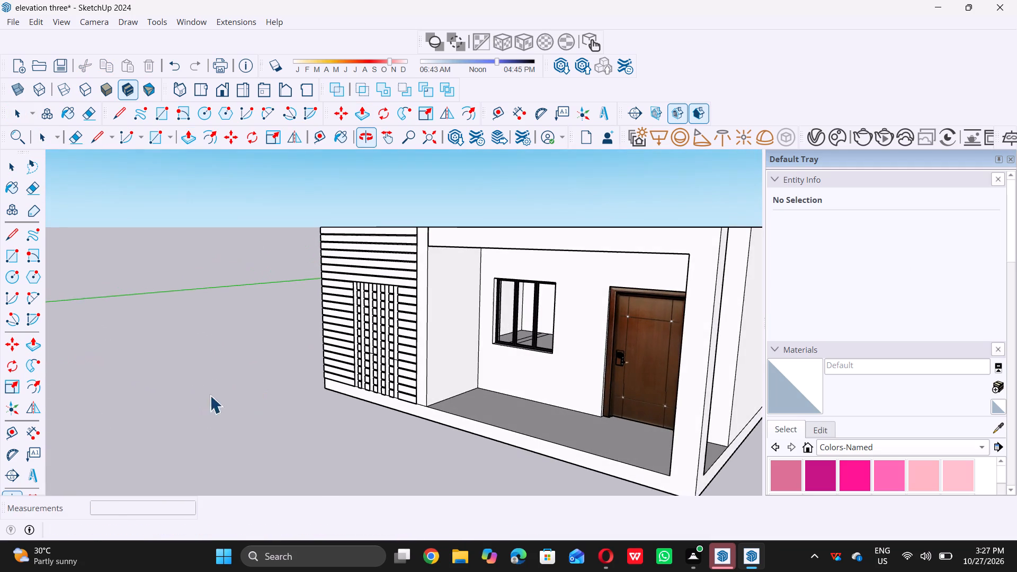
{"action": "middle_click_drag", "start_coordinate": [279, 386], "coordinate": [411, 366]}
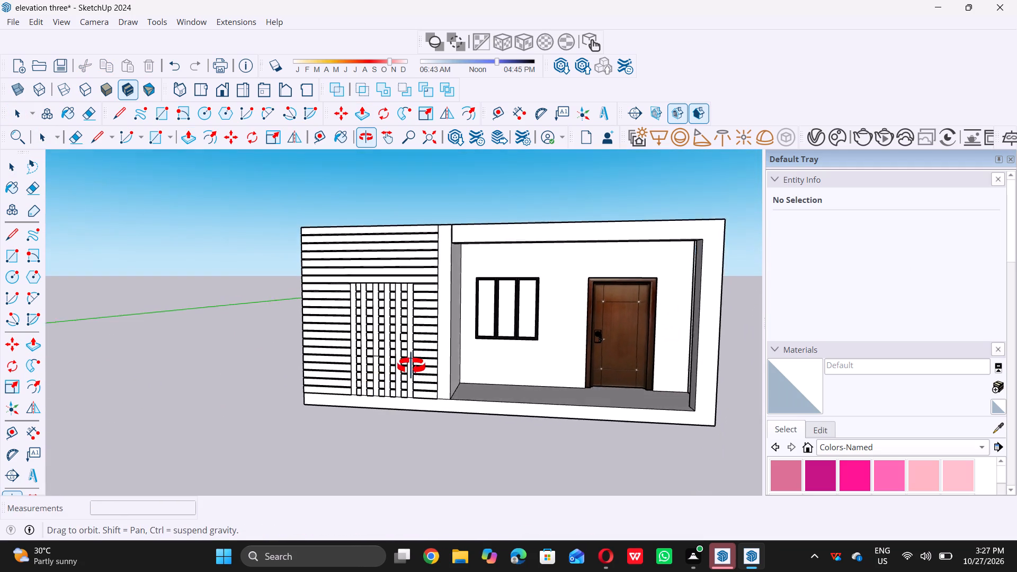
{"action": "middle_click_drag", "start_coordinate": [411, 366], "coordinate": [432, 368]}
{"action": "scroll", "coordinate": [353, 333], "scroll_direction": "up", "scroll_amount": 2}
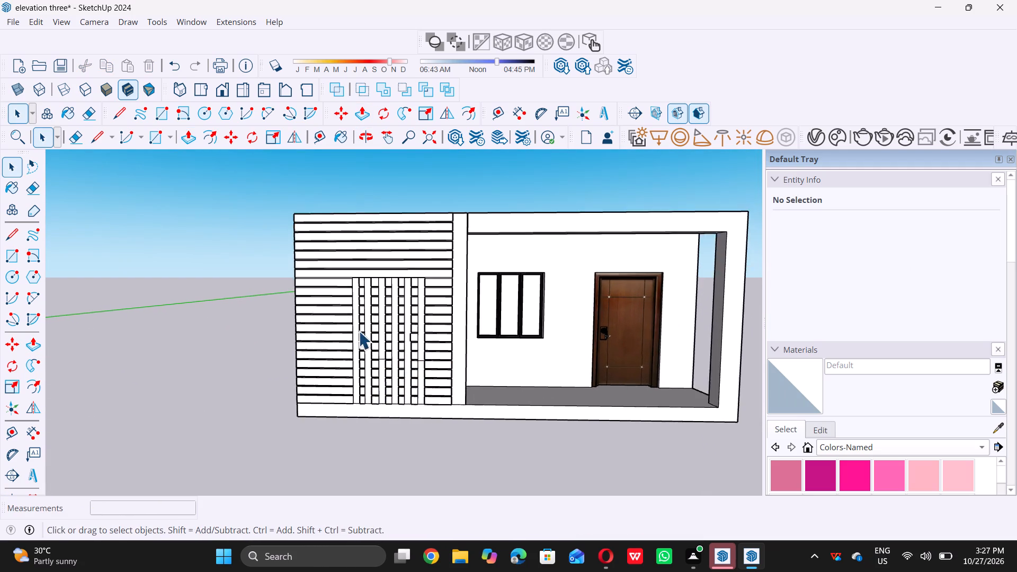
{"action": "scroll", "coordinate": [359, 331], "scroll_direction": "up", "scroll_amount": 2}
{"action": "middle_click_drag", "start_coordinate": [369, 335], "coordinate": [386, 330]}
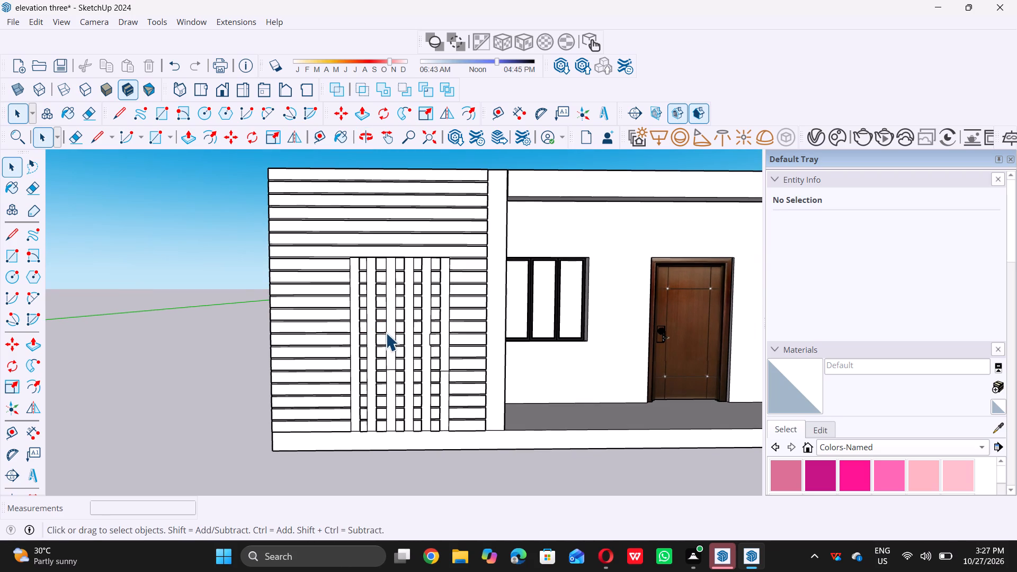
{"action": "scroll", "coordinate": [284, 371], "scroll_direction": "down", "scroll_amount": 1}
{"action": "middle_click_drag", "start_coordinate": [286, 374], "coordinate": [367, 410]}
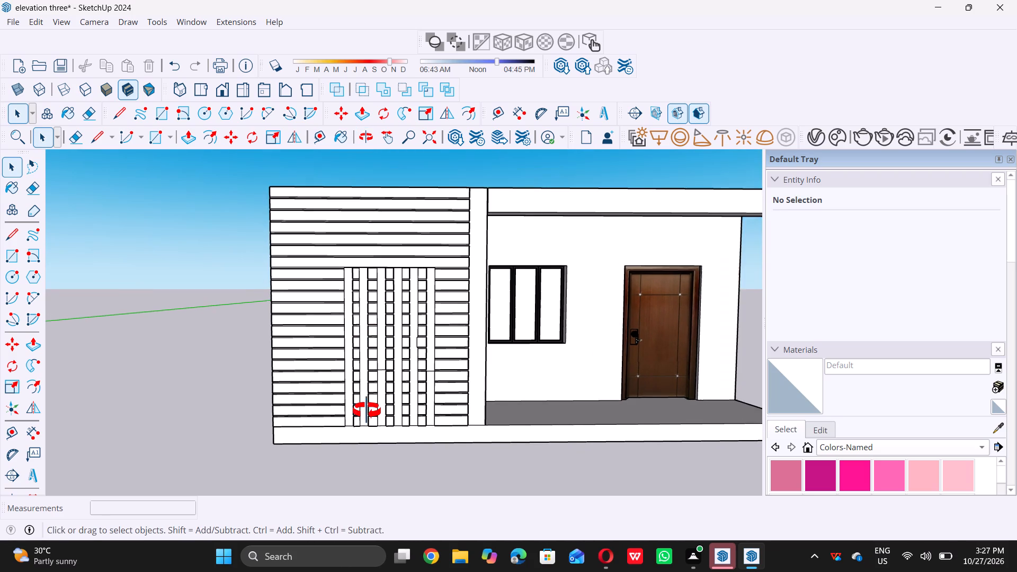
{"action": "middle_click_drag", "start_coordinate": [367, 410], "coordinate": [369, 408]}
Pull the face of the first vertical slat, beside the long horizontal boards, outward 3/8".
{"action": "scroll", "coordinate": [357, 338], "scroll_direction": "up", "scroll_amount": 17}
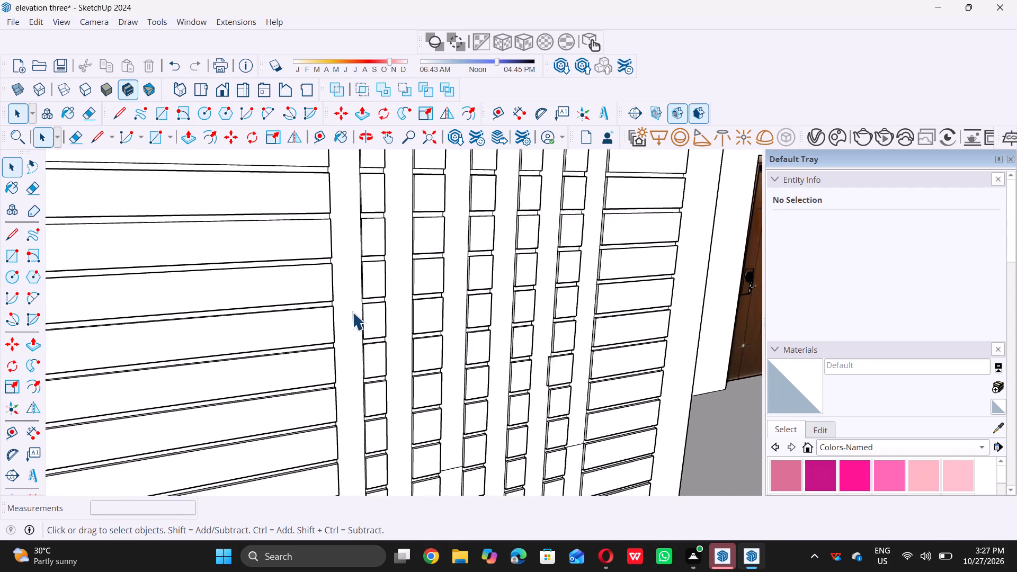
{"action": "scroll", "coordinate": [352, 312], "scroll_direction": "up", "scroll_amount": 5}
{"action": "double_click", "coordinate": [341, 317]}
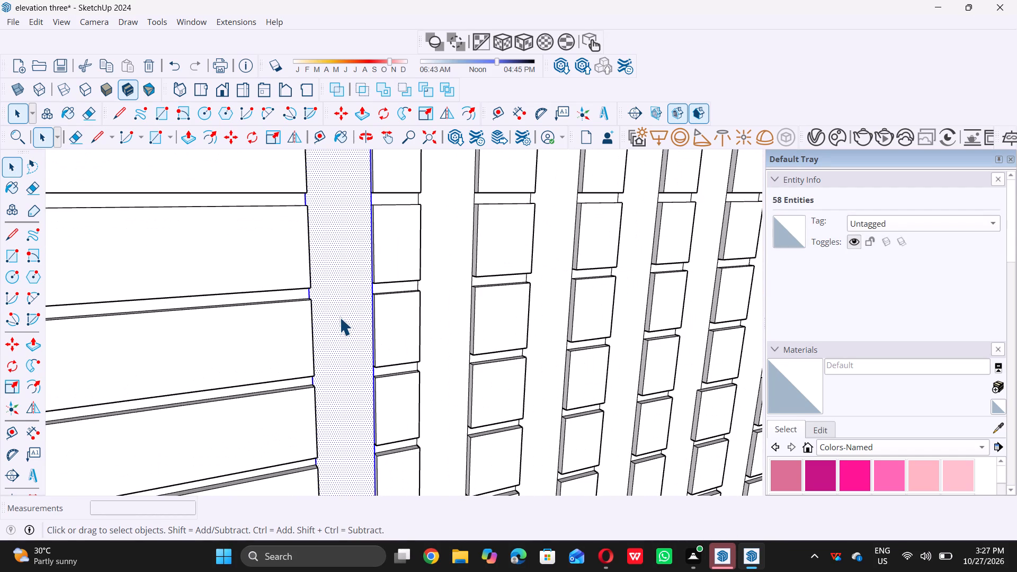
{"action": "key", "text": "p"}
{"action": "left_click", "coordinate": [340, 318]}
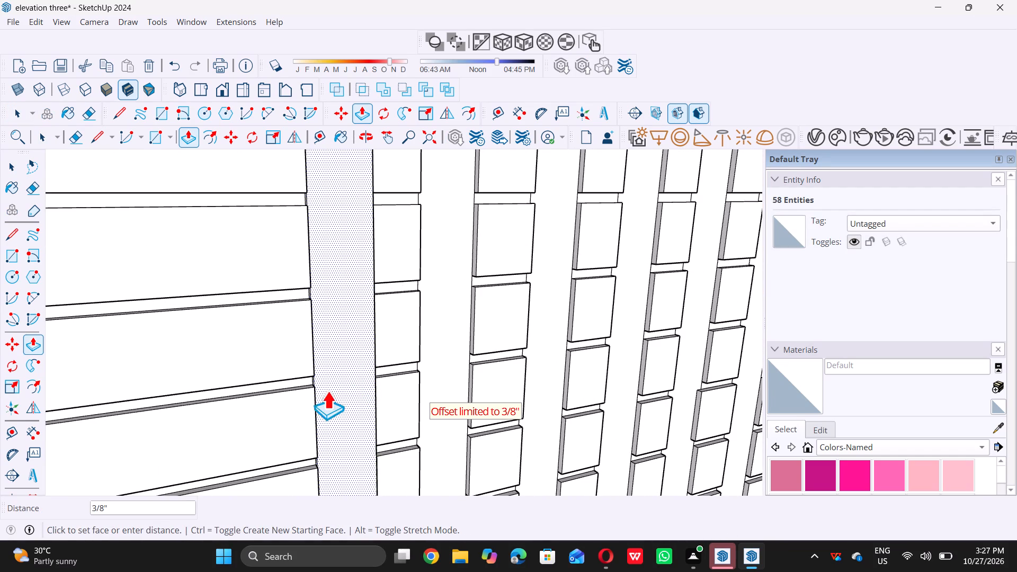
{"action": "left_click", "coordinate": [298, 418]}
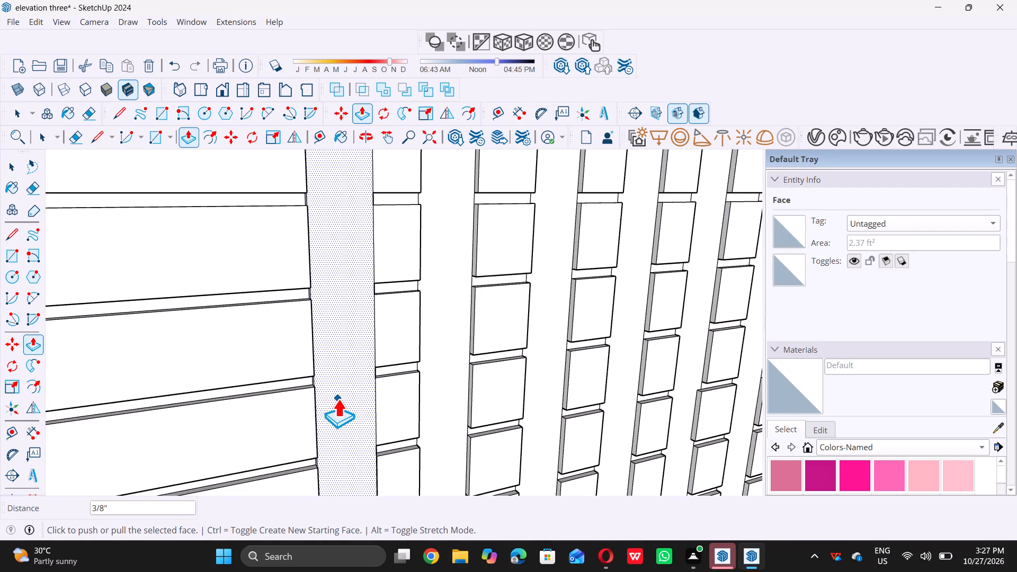
{"action": "double_click", "coordinate": [338, 398]}
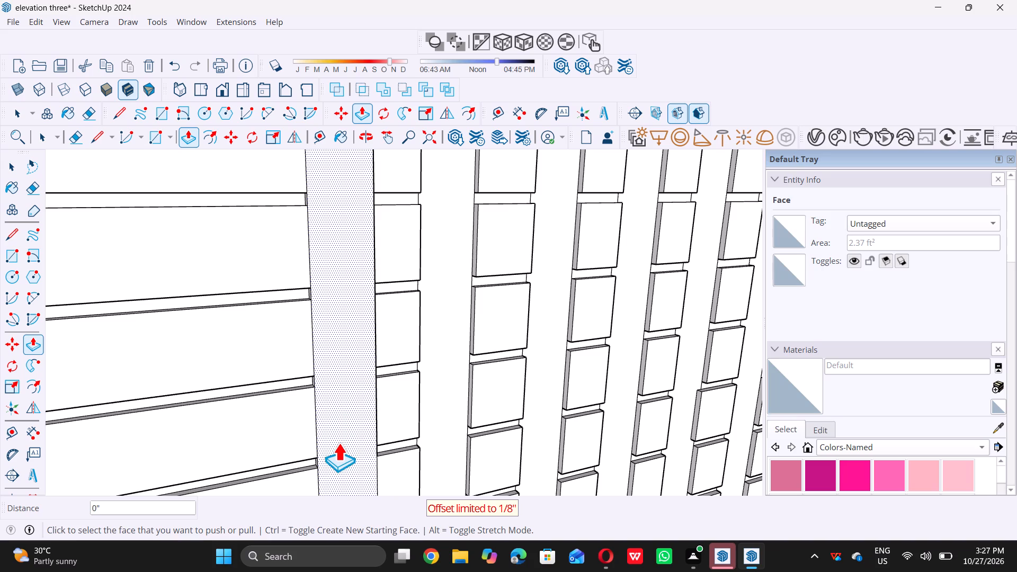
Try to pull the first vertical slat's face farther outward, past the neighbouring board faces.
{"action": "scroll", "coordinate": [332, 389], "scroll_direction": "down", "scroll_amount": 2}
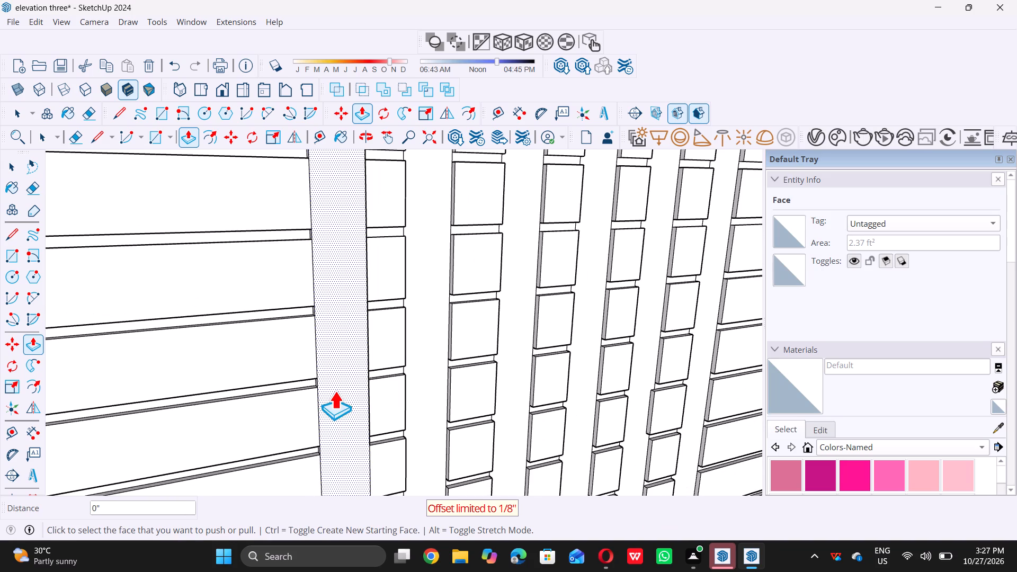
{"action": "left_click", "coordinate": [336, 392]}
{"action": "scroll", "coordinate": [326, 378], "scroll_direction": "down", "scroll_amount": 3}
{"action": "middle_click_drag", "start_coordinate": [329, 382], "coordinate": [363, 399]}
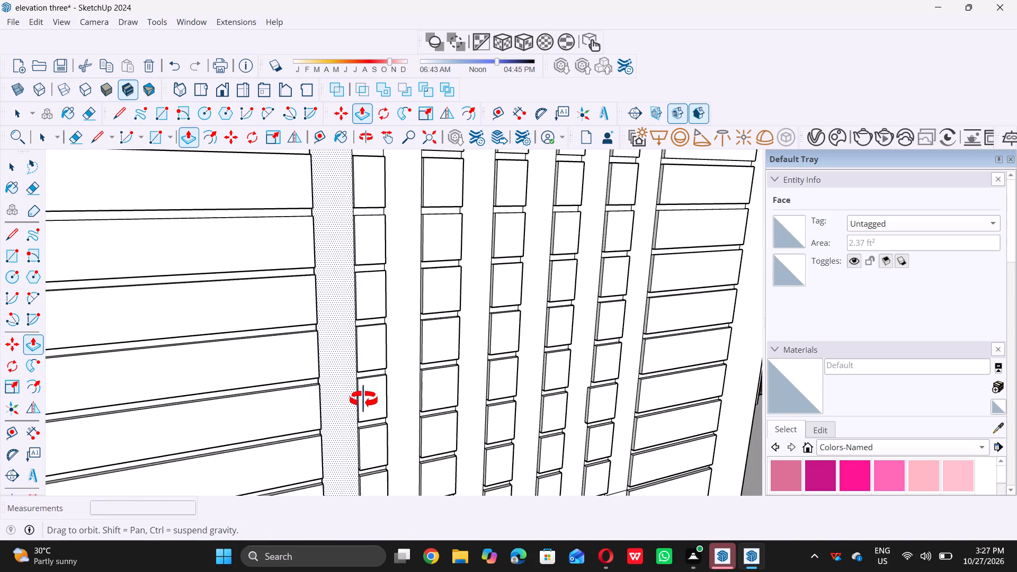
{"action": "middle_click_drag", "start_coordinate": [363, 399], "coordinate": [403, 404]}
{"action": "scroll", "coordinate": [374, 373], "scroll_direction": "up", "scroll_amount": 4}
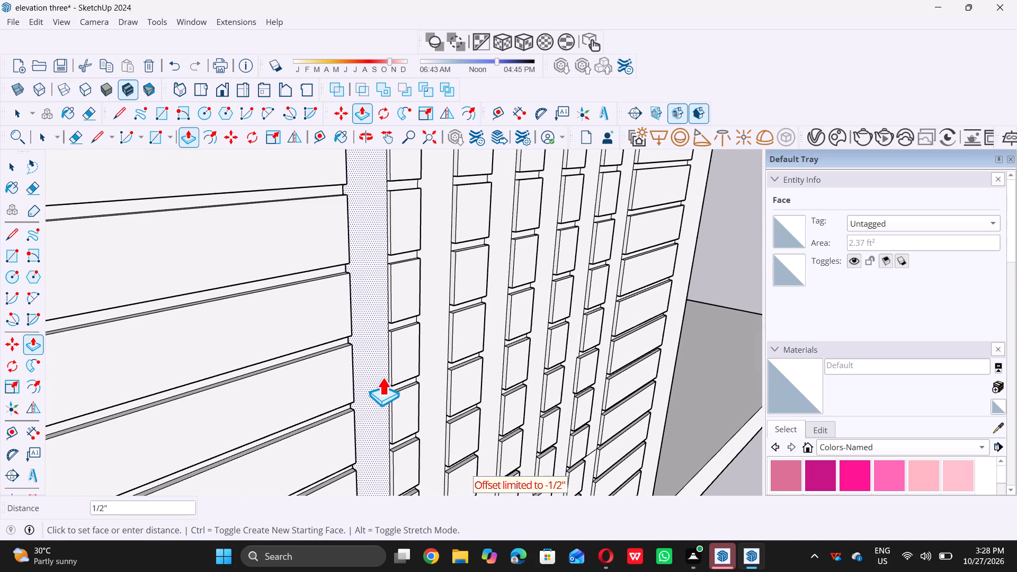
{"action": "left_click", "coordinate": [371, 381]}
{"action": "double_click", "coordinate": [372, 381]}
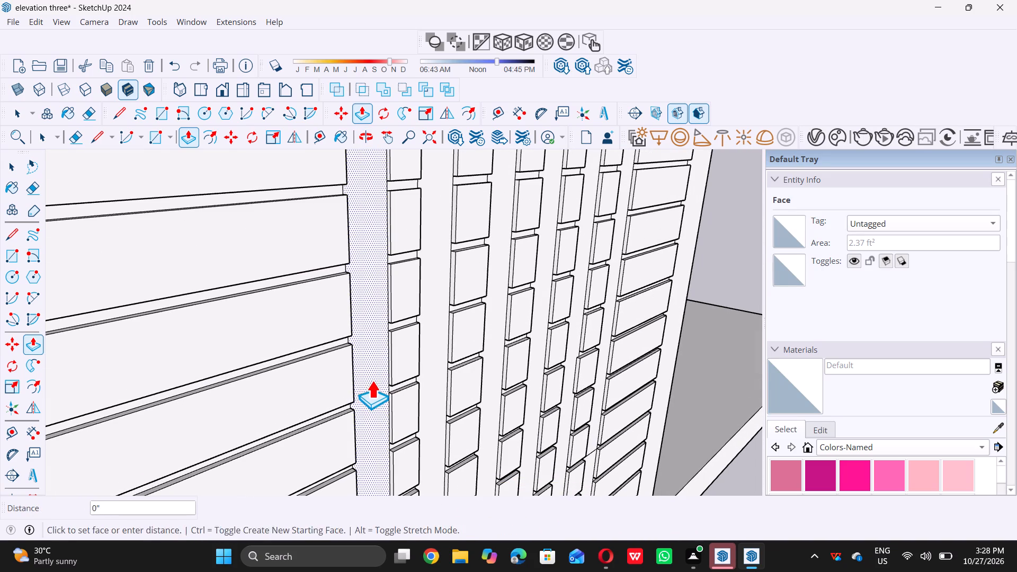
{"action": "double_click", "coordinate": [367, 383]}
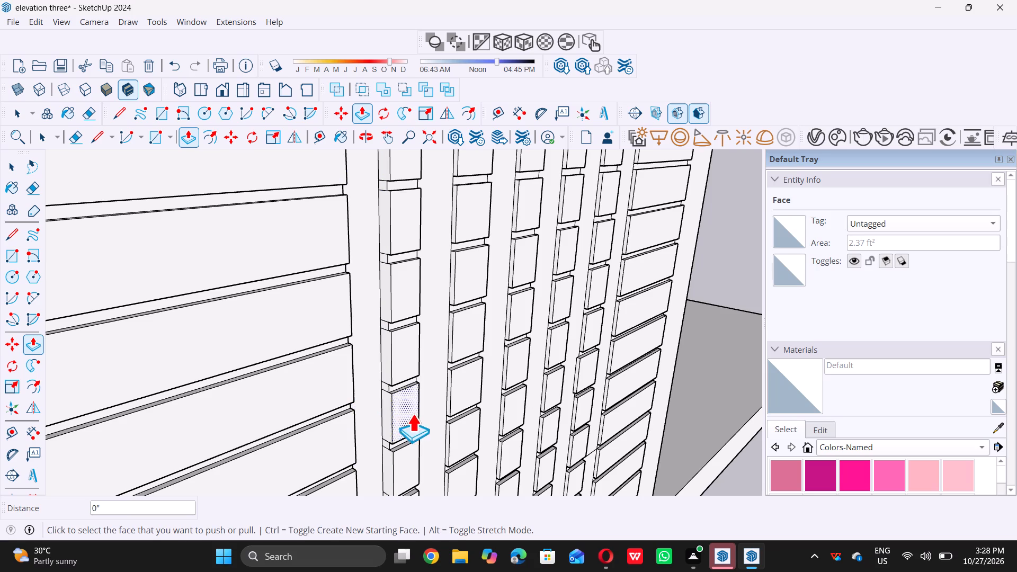
Pull the first vertical slat's face outward 1 3/8", level with the raised boards beside it.
{"action": "left_click", "coordinate": [368, 353]}
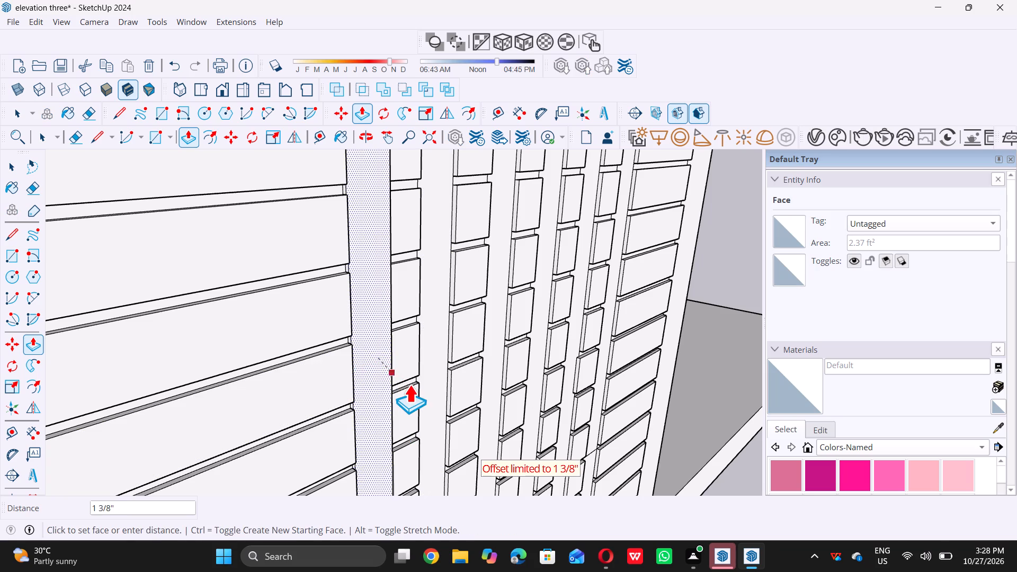
{"action": "left_click", "coordinate": [412, 389]}
{"action": "left_click", "coordinate": [381, 366]}
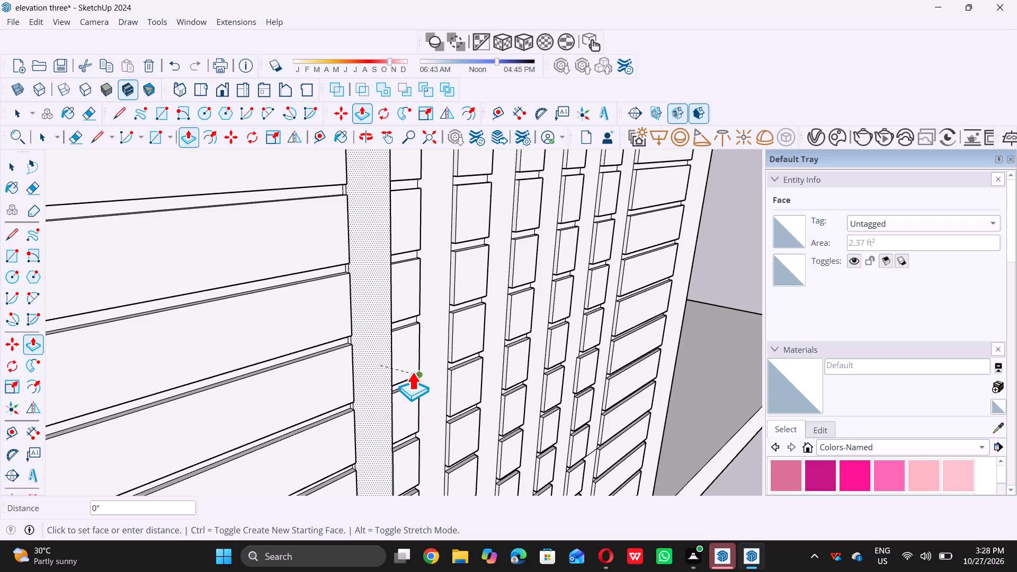
{"action": "scroll", "coordinate": [411, 372], "scroll_direction": "down", "scroll_amount": 4}
{"action": "key", "text": "space"}
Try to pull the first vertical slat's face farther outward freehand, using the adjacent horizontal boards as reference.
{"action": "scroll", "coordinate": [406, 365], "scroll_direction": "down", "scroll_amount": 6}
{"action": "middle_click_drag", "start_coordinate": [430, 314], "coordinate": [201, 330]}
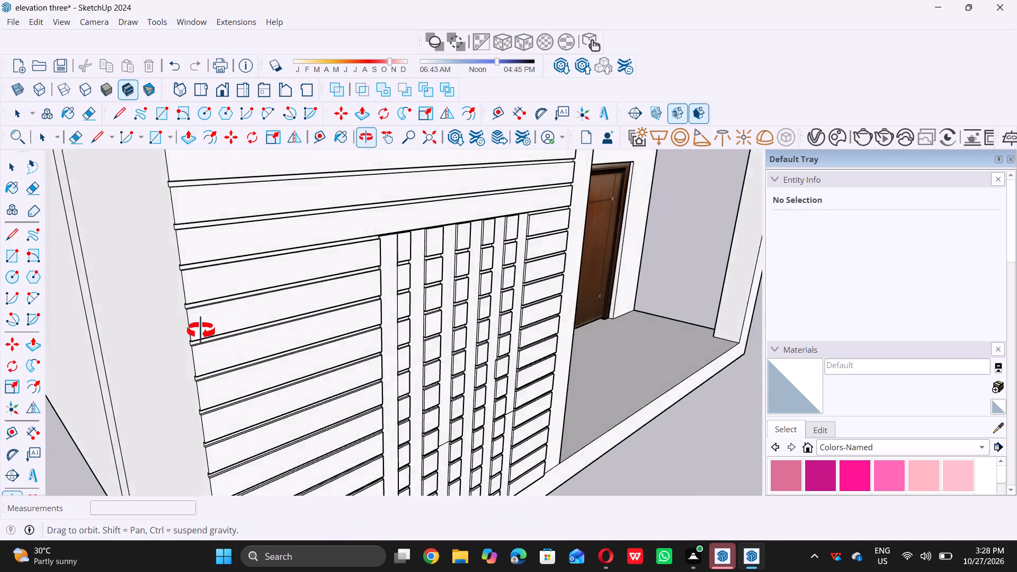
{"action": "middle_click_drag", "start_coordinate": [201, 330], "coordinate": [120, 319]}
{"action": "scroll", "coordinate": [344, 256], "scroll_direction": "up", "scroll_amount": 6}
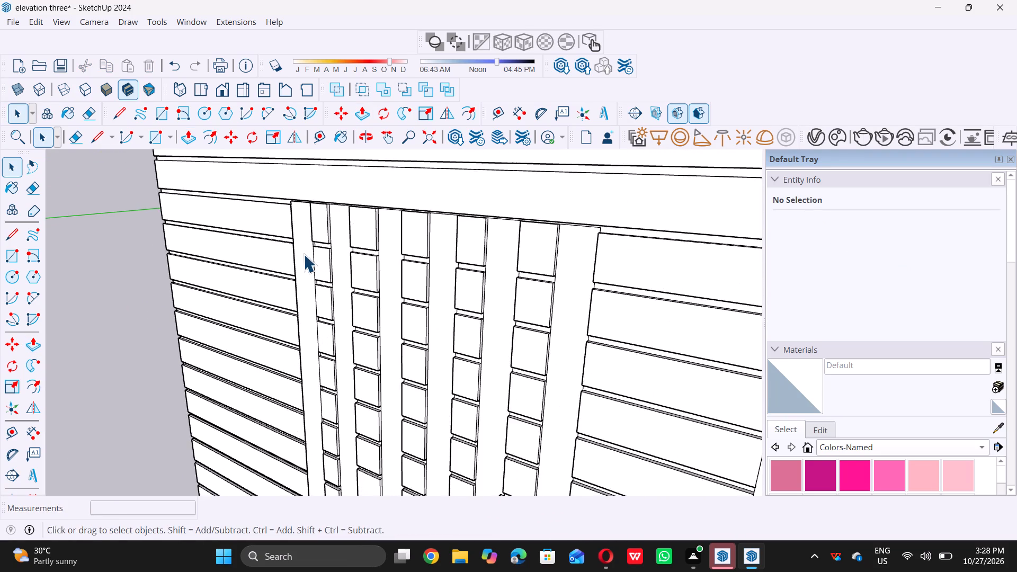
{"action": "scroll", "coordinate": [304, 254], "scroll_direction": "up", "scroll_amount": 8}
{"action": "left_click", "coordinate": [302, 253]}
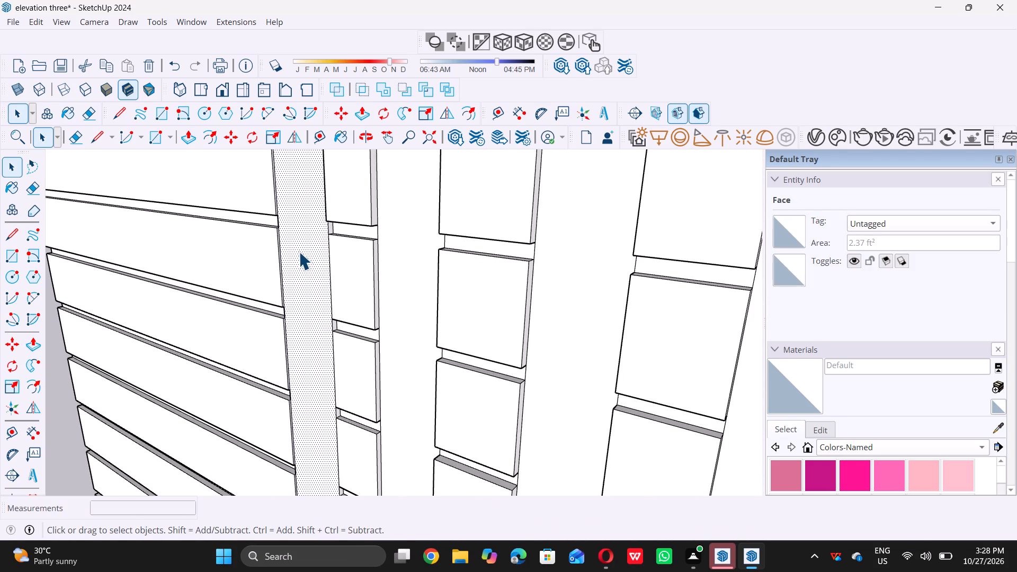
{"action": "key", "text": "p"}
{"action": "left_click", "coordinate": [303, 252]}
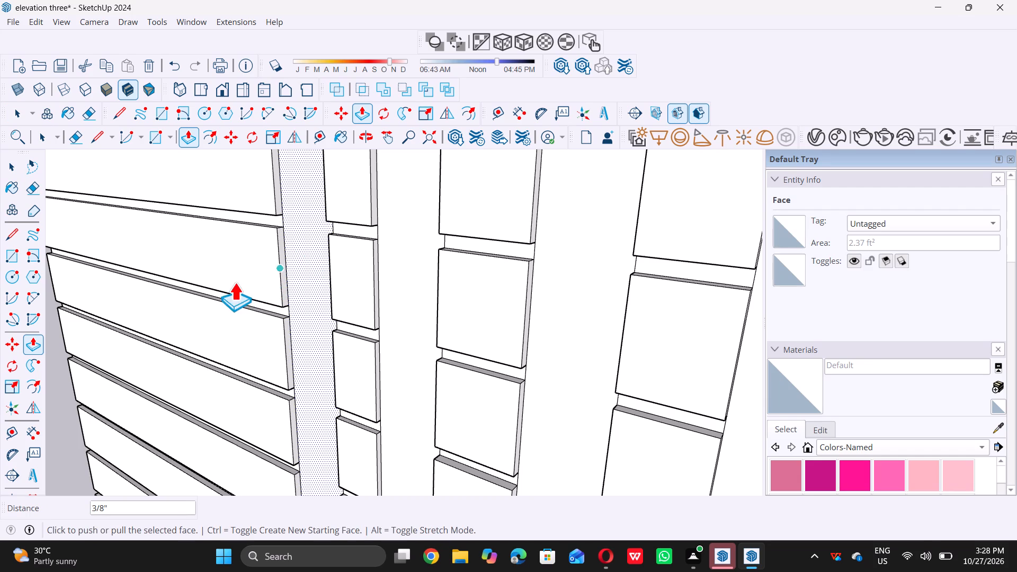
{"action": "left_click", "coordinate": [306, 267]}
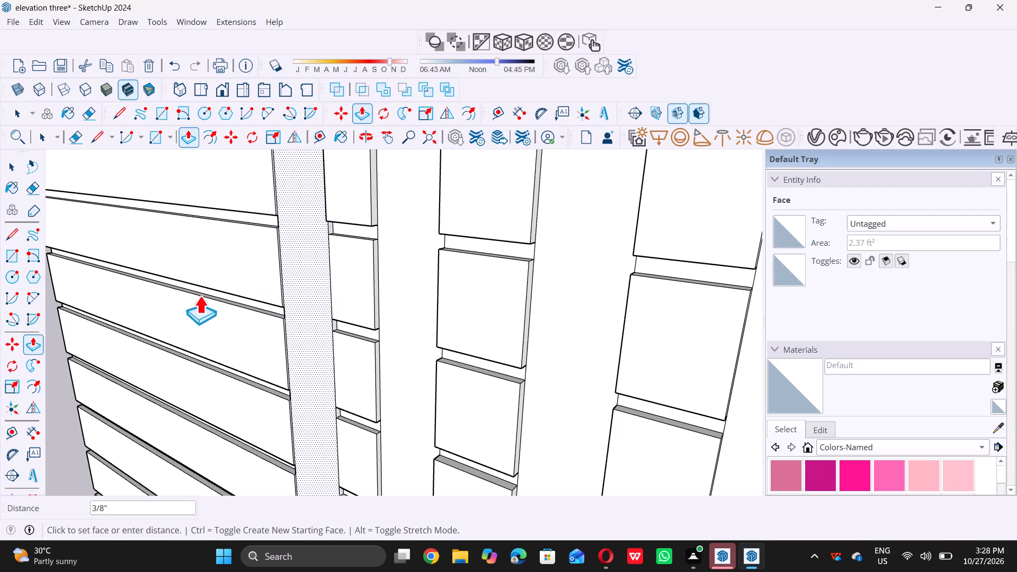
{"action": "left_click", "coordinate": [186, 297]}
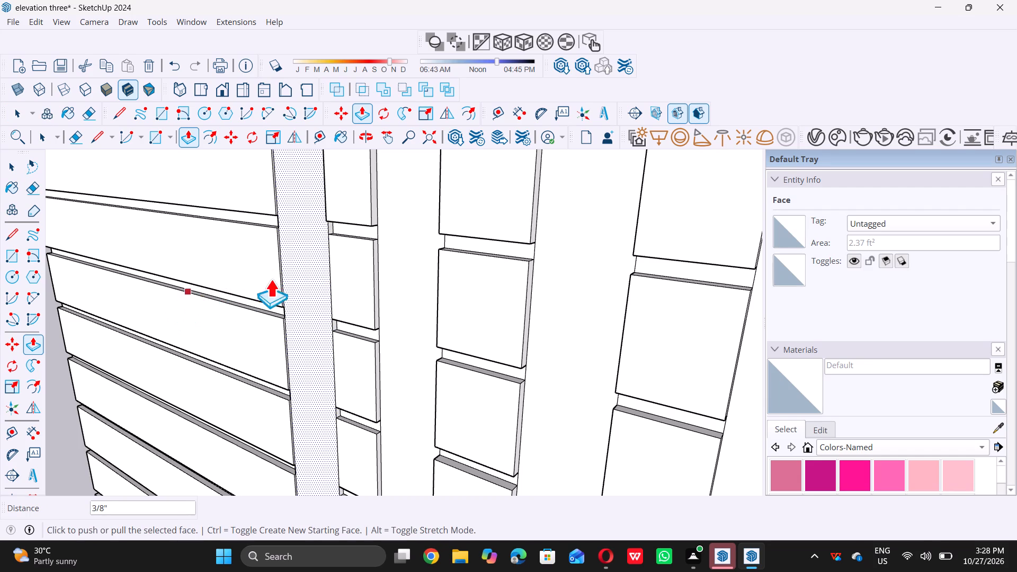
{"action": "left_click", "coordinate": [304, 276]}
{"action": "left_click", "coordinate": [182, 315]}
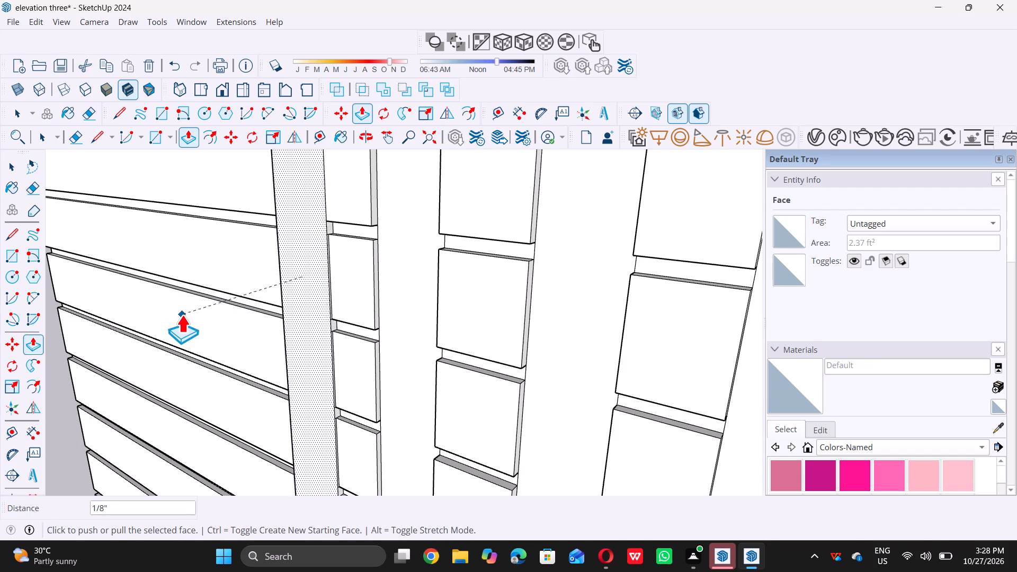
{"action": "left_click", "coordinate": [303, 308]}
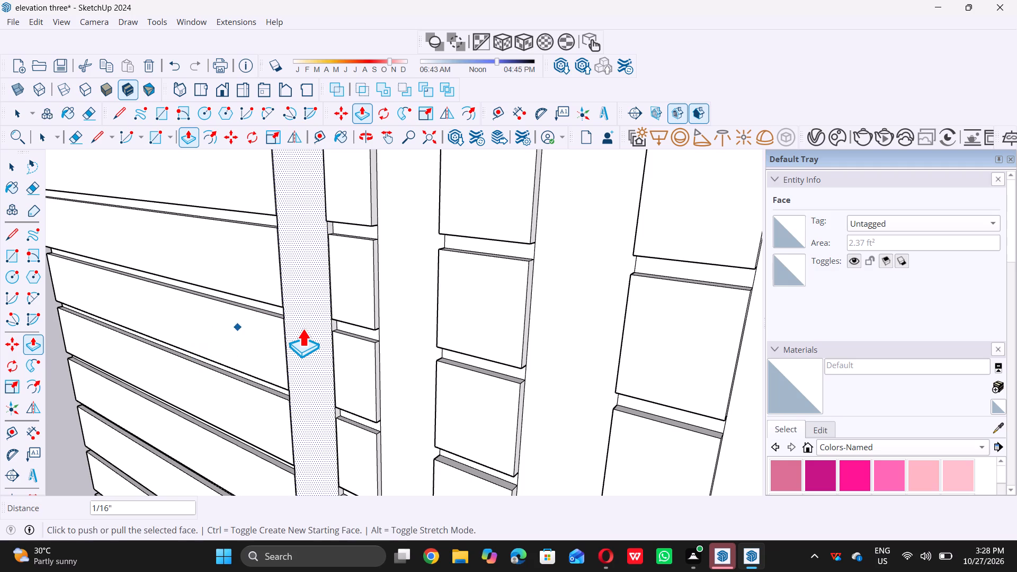
Pull the first vertical slat's face outward by exactly 1" so it projects beyond the boards.
{"action": "left_click_drag", "start_coordinate": [302, 328], "coordinate": [248, 350]}
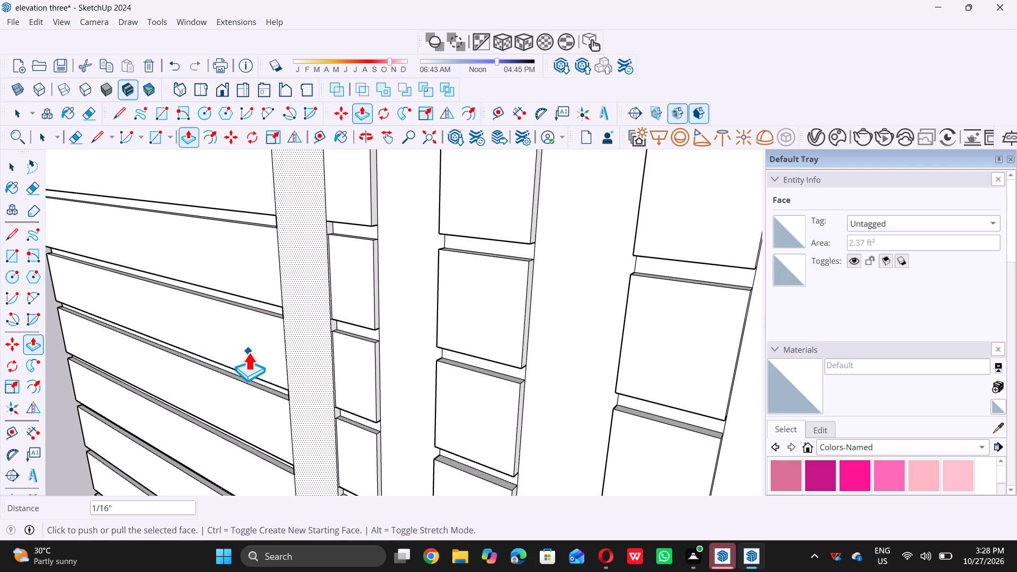
{"action": "key", "text": "1"}
{"action": "key", "text": "shift+quotedbl"}
{"action": "key", "text": "Return"}
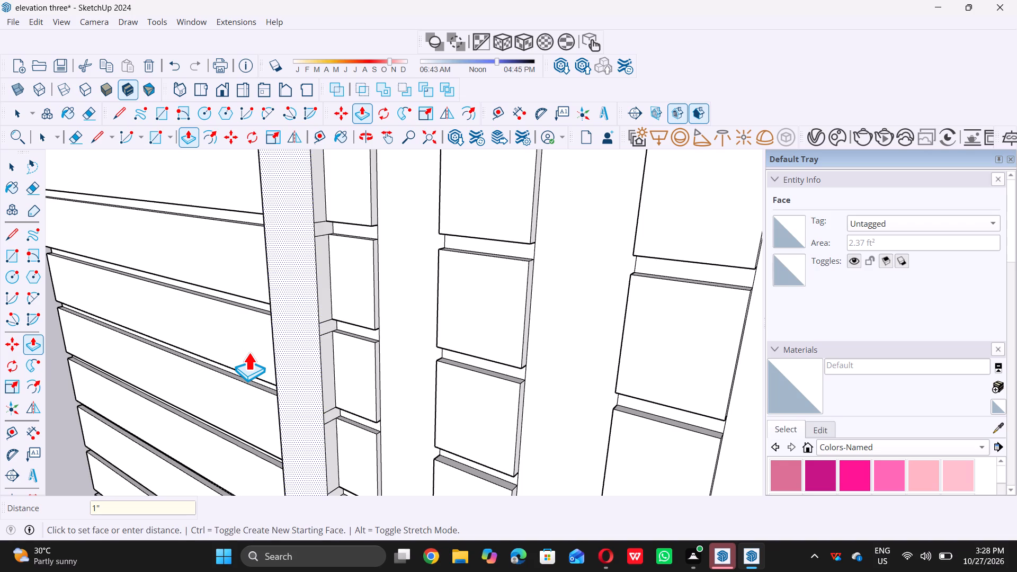
{"action": "key", "text": "space"}
Pull the second vertical slat's face outward 3/8" toward the projecting first slat.
{"action": "scroll", "coordinate": [310, 386], "scroll_direction": "down", "scroll_amount": 5}
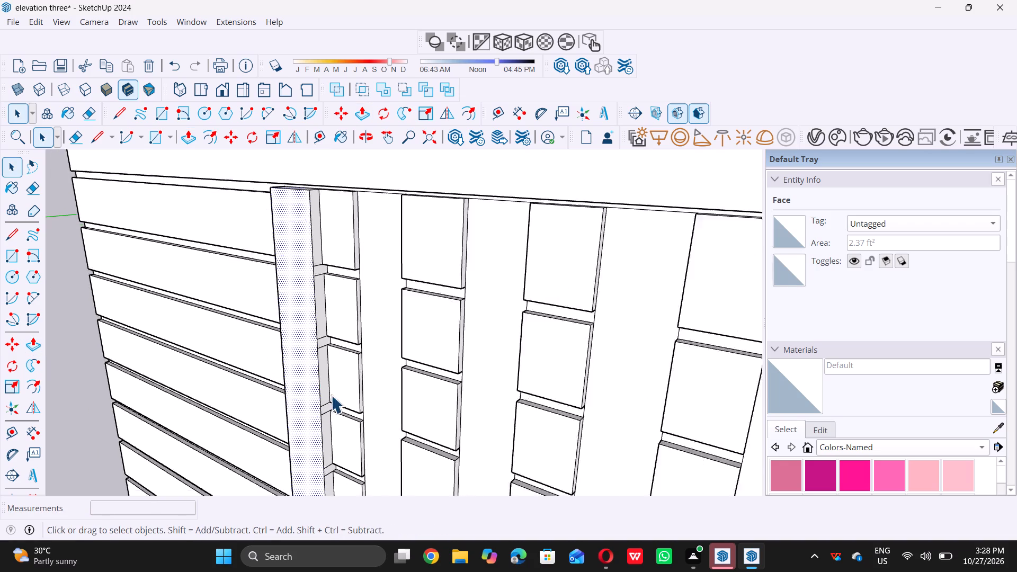
{"action": "scroll", "coordinate": [345, 394], "scroll_direction": "down", "scroll_amount": 7}
{"action": "scroll", "coordinate": [328, 333], "scroll_direction": "down", "scroll_amount": 7}
{"action": "scroll", "coordinate": [353, 386], "scroll_direction": "up", "scroll_amount": 2}
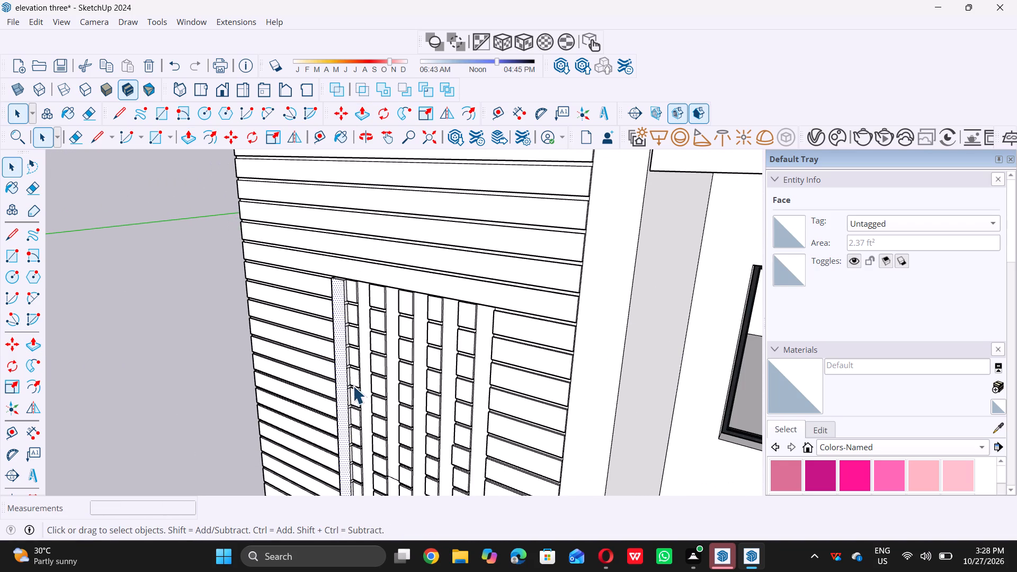
{"action": "scroll", "coordinate": [353, 386], "scroll_direction": "up", "scroll_amount": 9}
{"action": "left_click", "coordinate": [389, 338]}
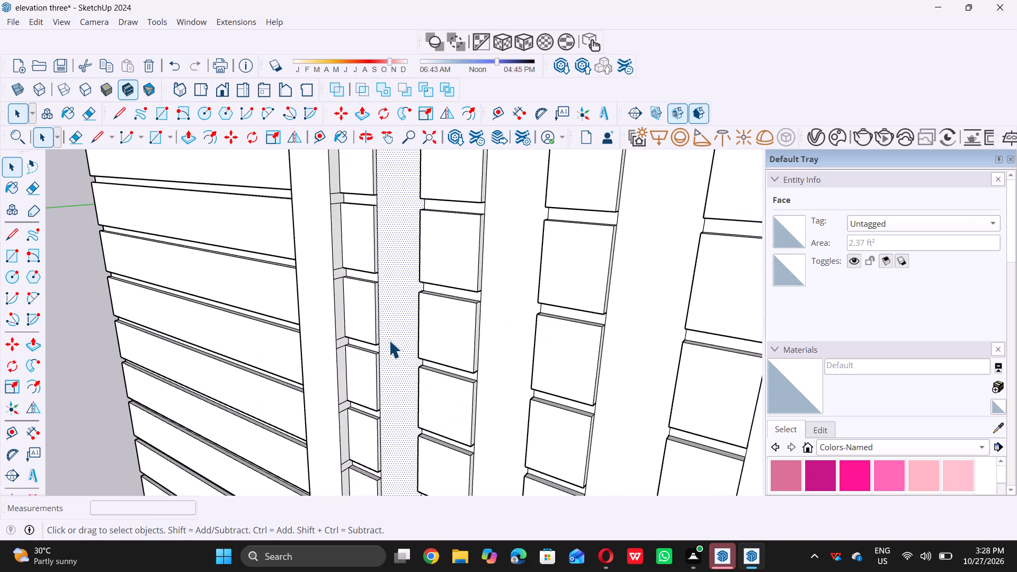
{"action": "key", "text": "p"}
{"action": "left_click", "coordinate": [389, 340]}
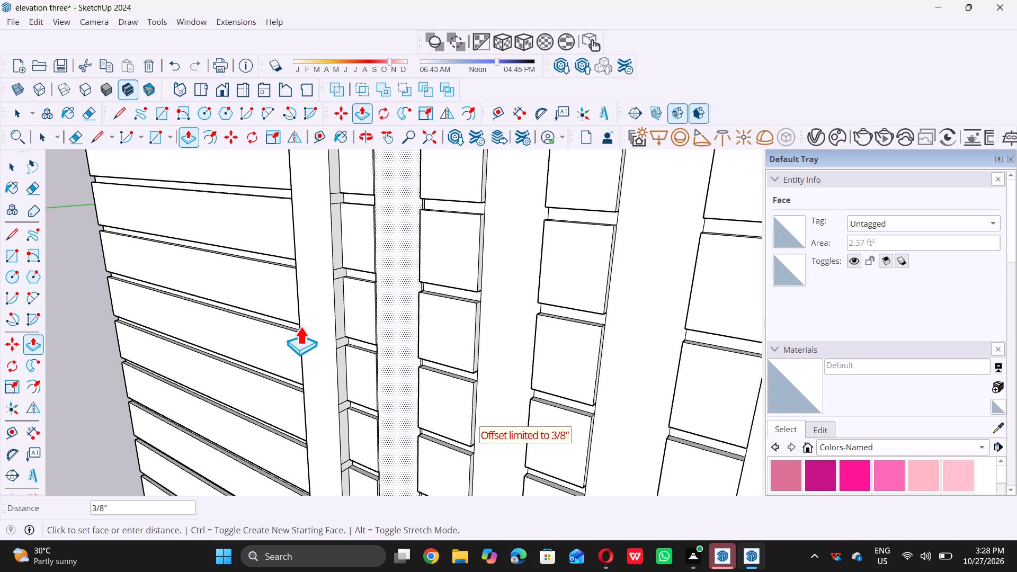
{"action": "left_click", "coordinate": [332, 310]}
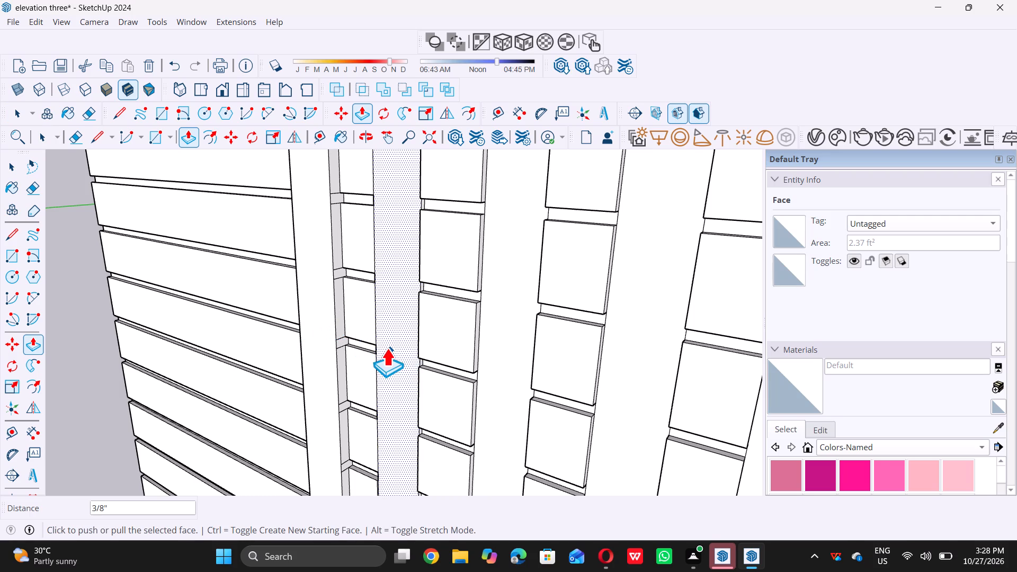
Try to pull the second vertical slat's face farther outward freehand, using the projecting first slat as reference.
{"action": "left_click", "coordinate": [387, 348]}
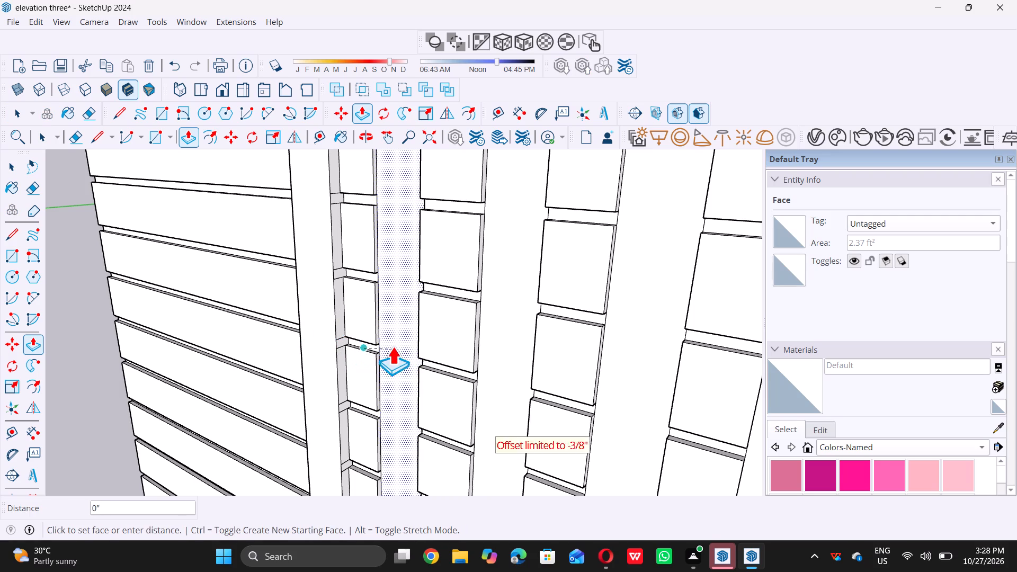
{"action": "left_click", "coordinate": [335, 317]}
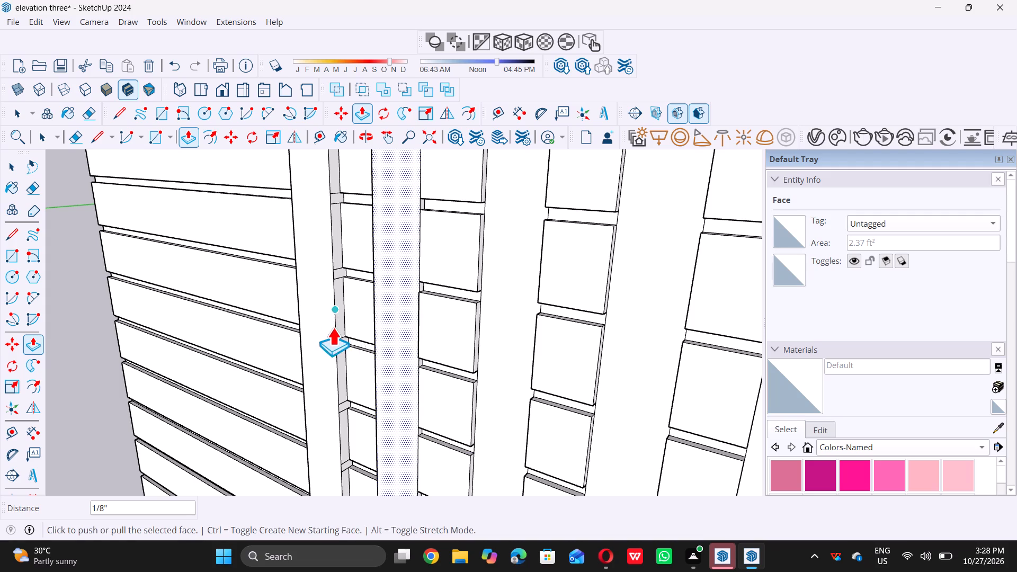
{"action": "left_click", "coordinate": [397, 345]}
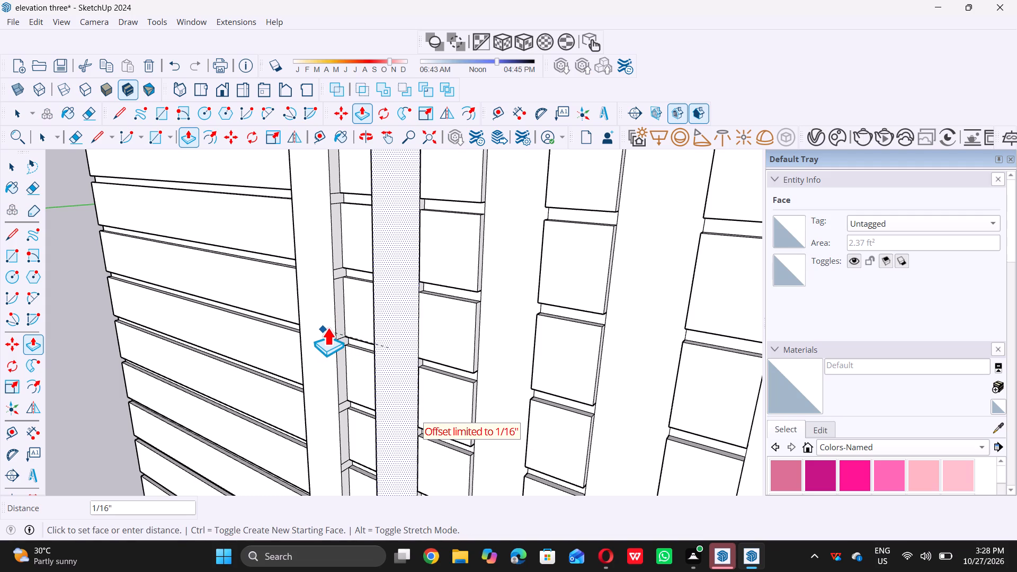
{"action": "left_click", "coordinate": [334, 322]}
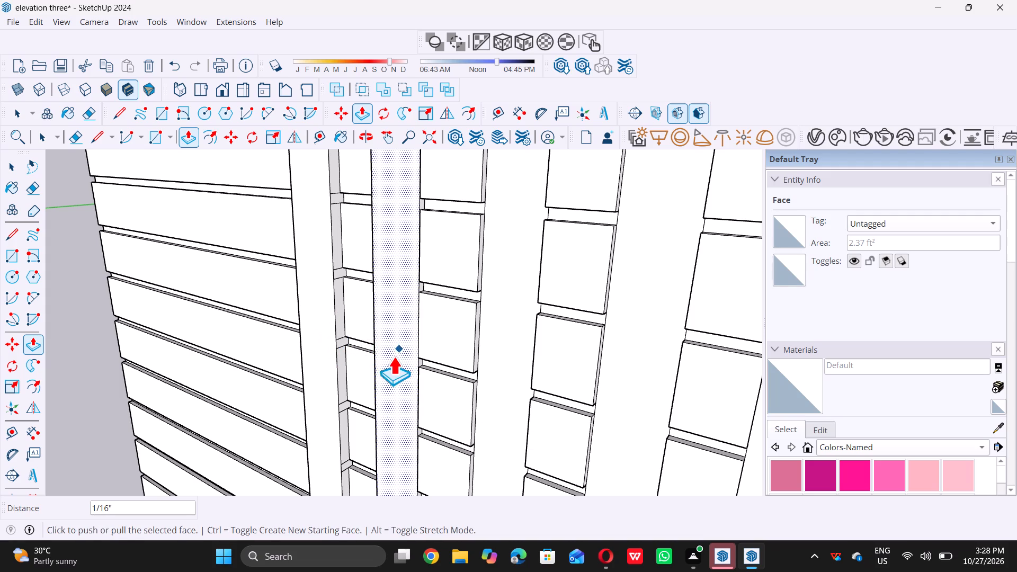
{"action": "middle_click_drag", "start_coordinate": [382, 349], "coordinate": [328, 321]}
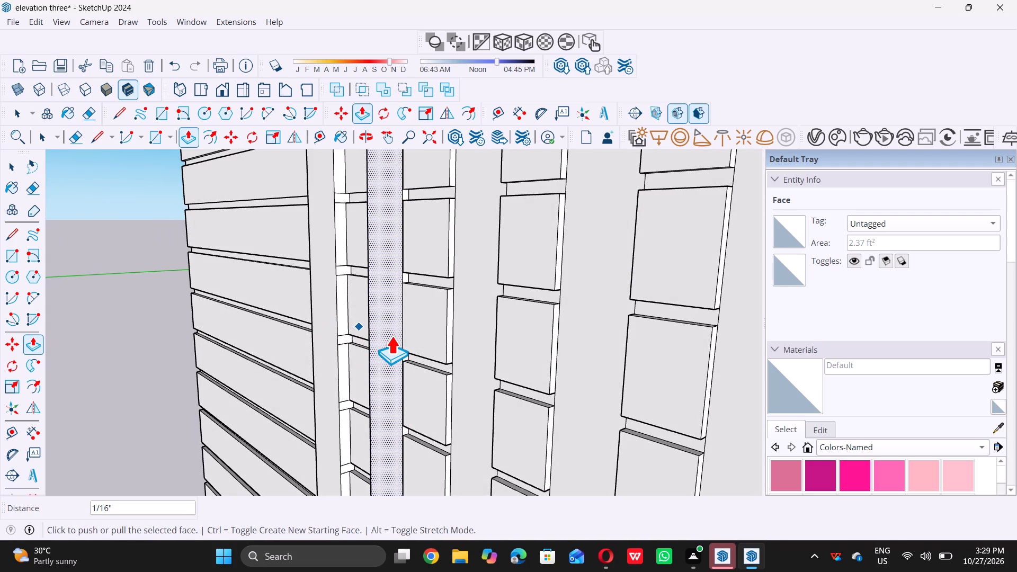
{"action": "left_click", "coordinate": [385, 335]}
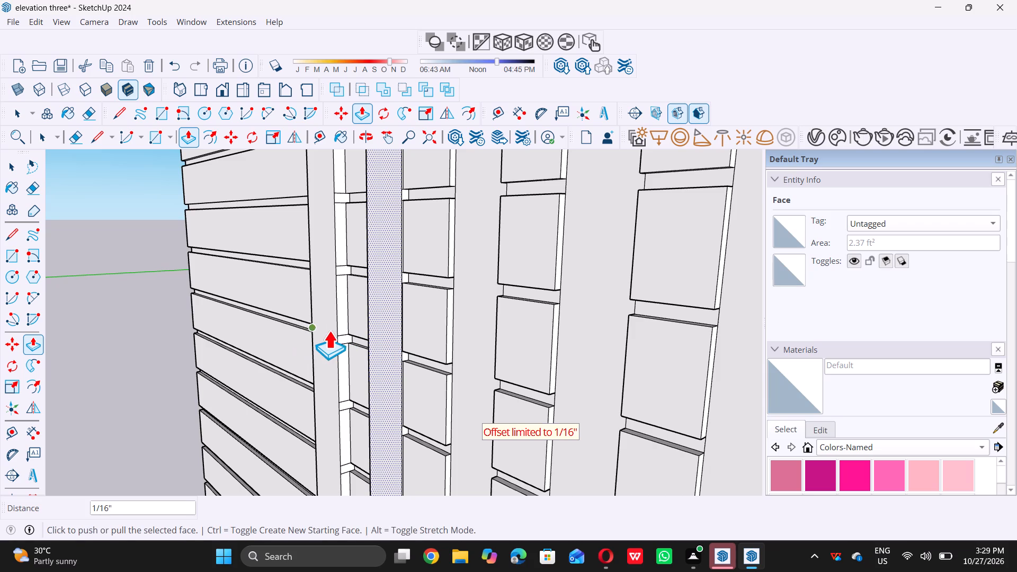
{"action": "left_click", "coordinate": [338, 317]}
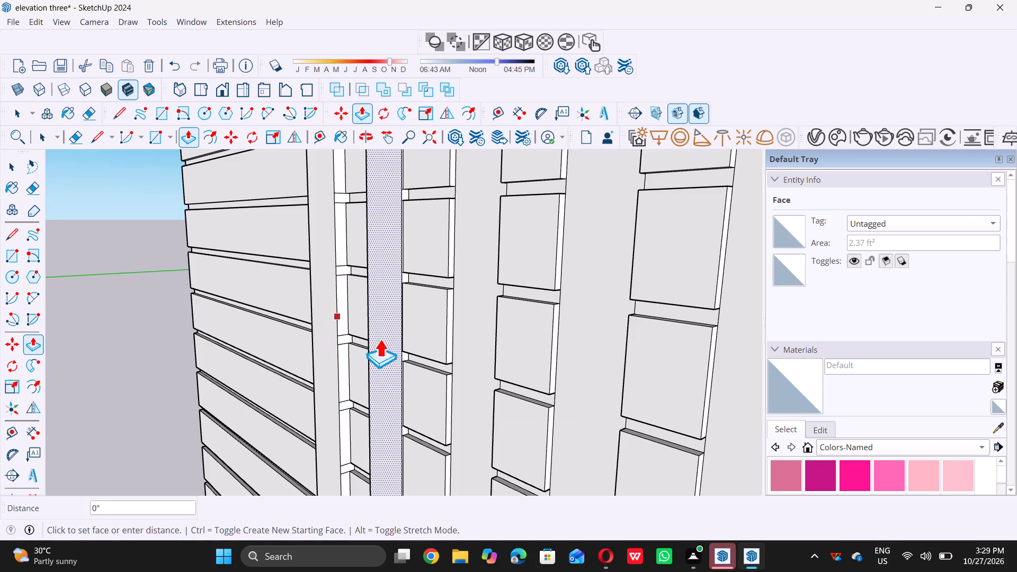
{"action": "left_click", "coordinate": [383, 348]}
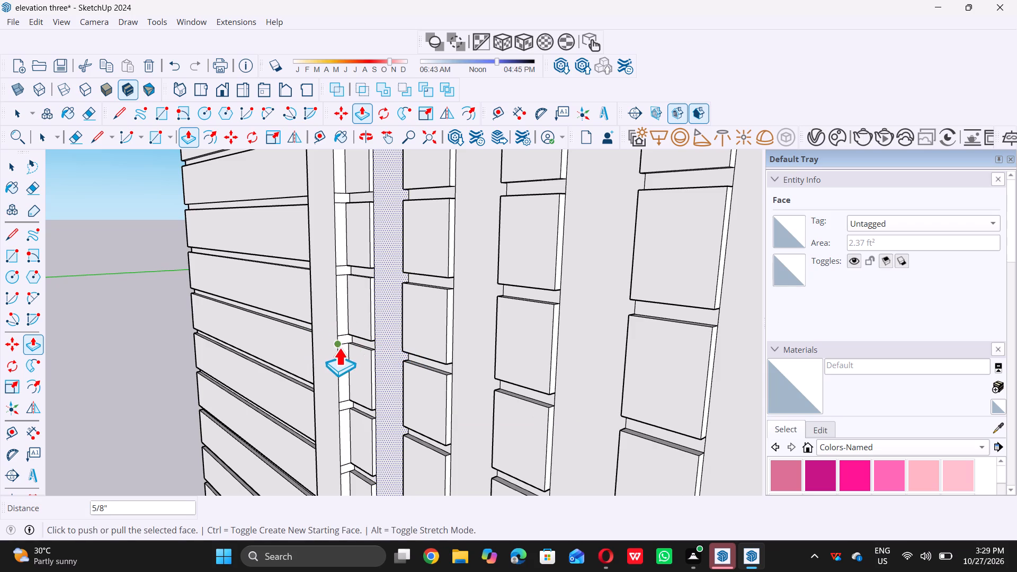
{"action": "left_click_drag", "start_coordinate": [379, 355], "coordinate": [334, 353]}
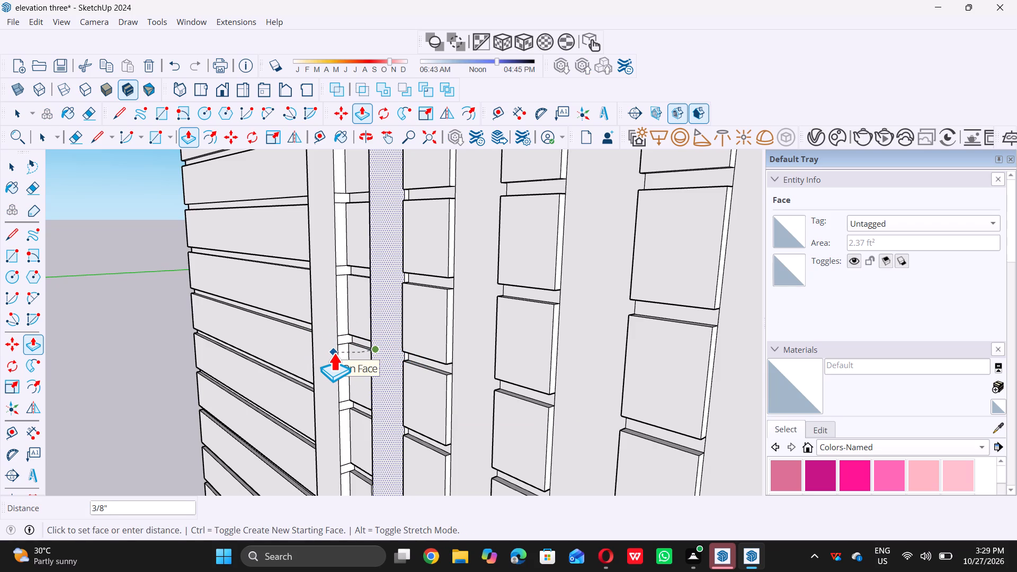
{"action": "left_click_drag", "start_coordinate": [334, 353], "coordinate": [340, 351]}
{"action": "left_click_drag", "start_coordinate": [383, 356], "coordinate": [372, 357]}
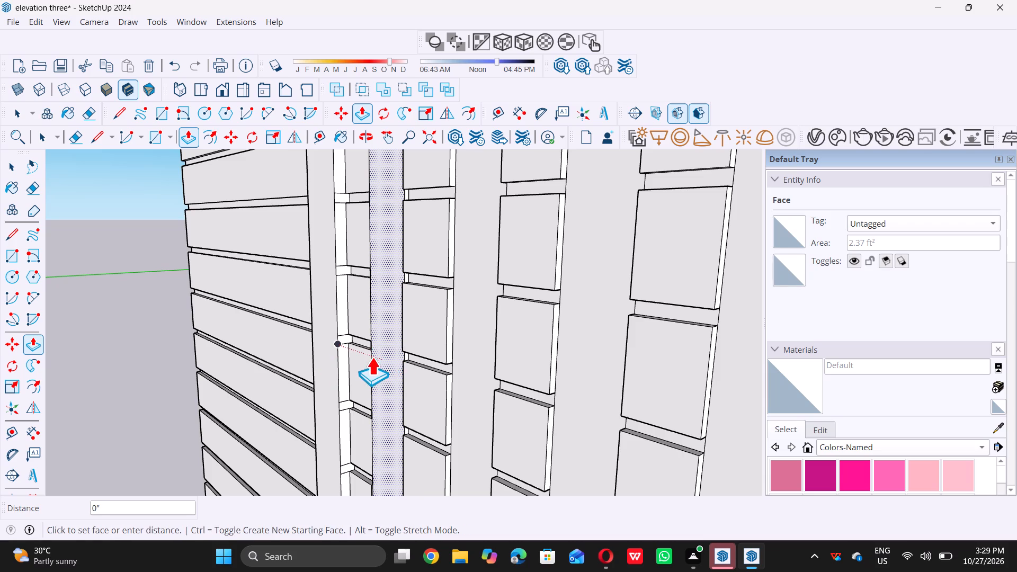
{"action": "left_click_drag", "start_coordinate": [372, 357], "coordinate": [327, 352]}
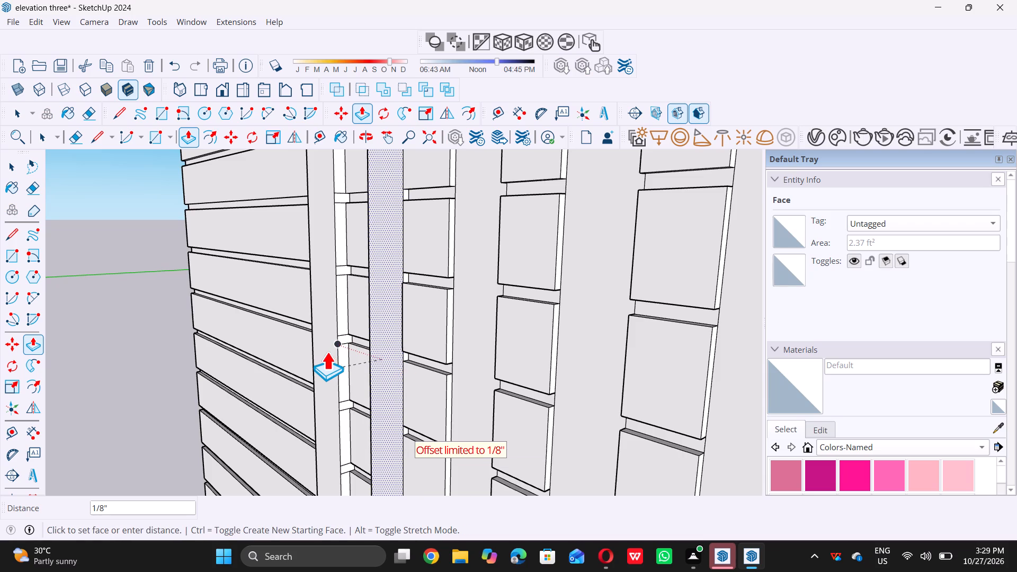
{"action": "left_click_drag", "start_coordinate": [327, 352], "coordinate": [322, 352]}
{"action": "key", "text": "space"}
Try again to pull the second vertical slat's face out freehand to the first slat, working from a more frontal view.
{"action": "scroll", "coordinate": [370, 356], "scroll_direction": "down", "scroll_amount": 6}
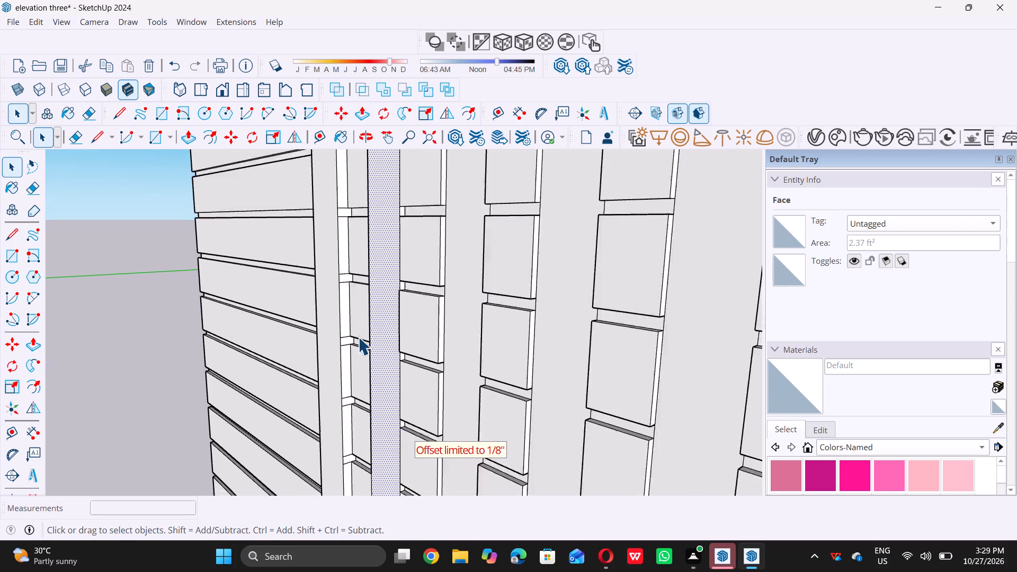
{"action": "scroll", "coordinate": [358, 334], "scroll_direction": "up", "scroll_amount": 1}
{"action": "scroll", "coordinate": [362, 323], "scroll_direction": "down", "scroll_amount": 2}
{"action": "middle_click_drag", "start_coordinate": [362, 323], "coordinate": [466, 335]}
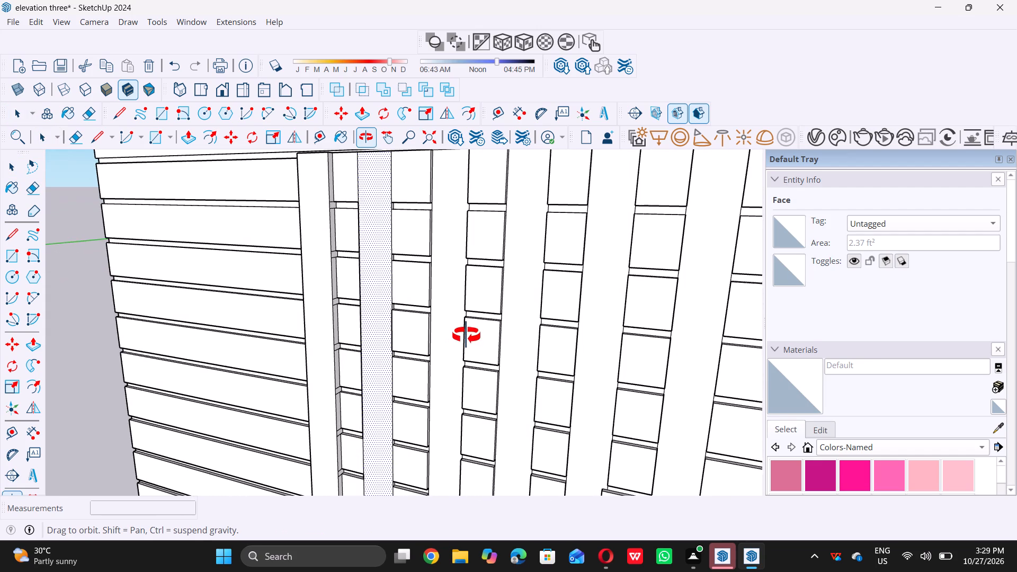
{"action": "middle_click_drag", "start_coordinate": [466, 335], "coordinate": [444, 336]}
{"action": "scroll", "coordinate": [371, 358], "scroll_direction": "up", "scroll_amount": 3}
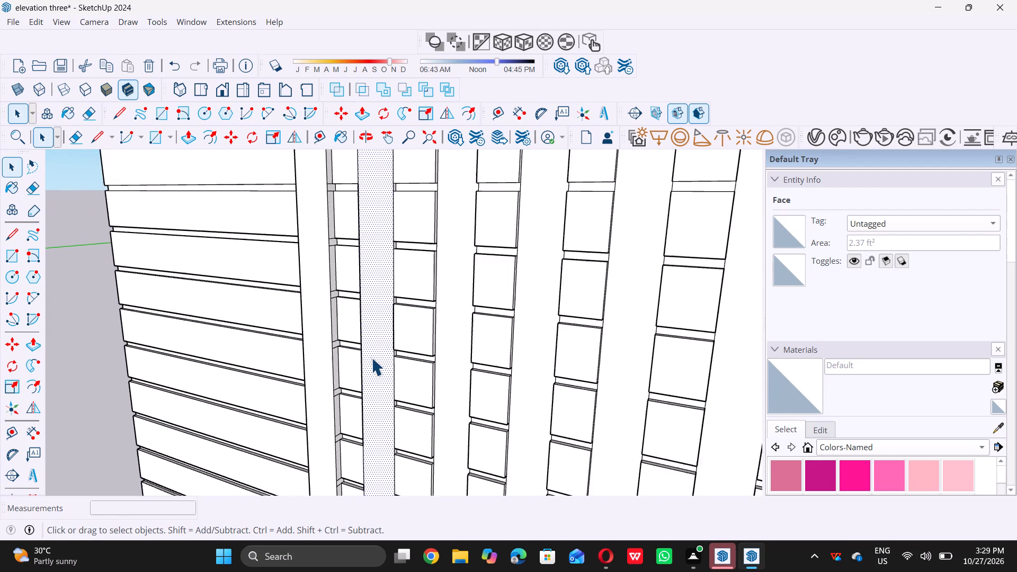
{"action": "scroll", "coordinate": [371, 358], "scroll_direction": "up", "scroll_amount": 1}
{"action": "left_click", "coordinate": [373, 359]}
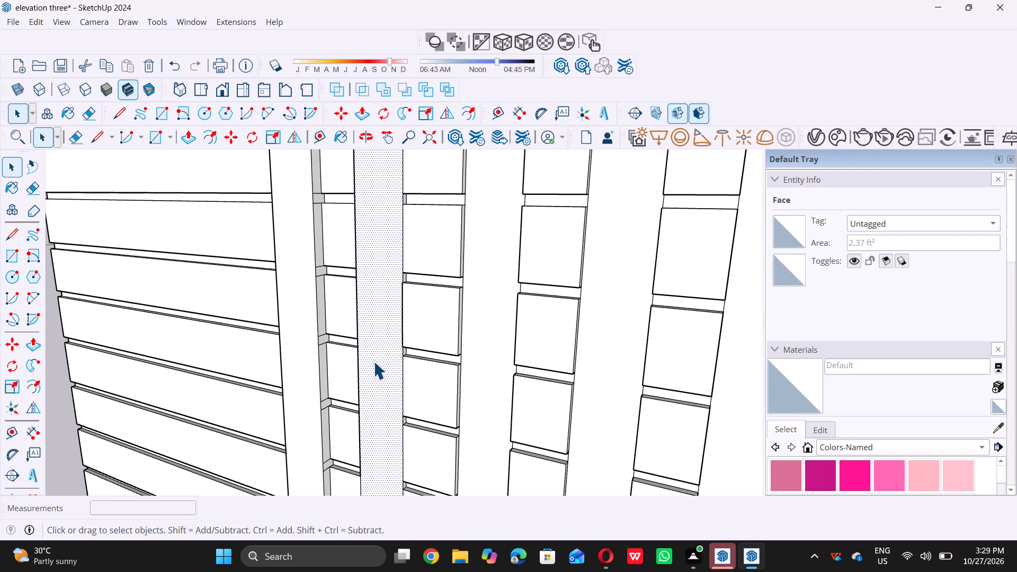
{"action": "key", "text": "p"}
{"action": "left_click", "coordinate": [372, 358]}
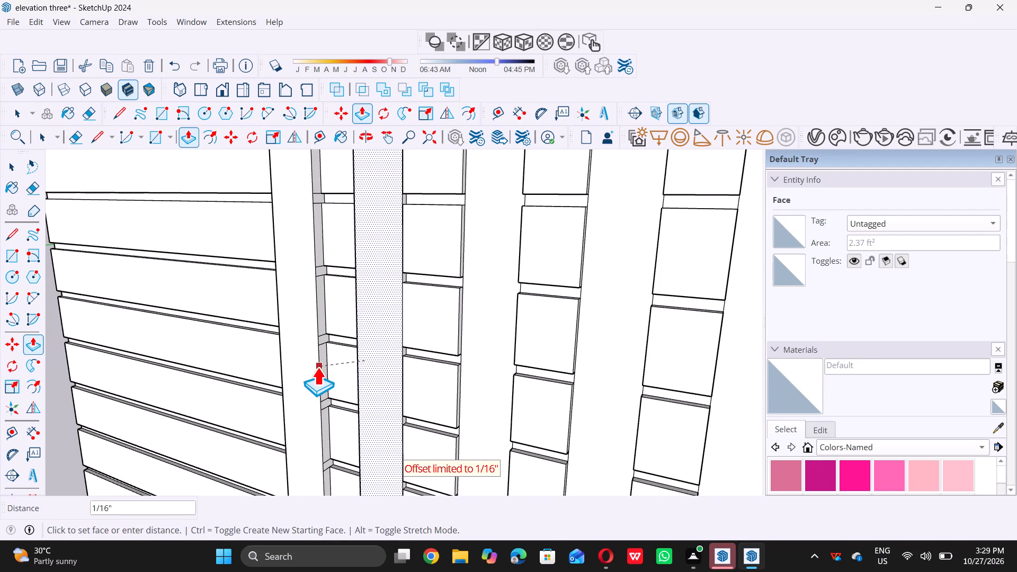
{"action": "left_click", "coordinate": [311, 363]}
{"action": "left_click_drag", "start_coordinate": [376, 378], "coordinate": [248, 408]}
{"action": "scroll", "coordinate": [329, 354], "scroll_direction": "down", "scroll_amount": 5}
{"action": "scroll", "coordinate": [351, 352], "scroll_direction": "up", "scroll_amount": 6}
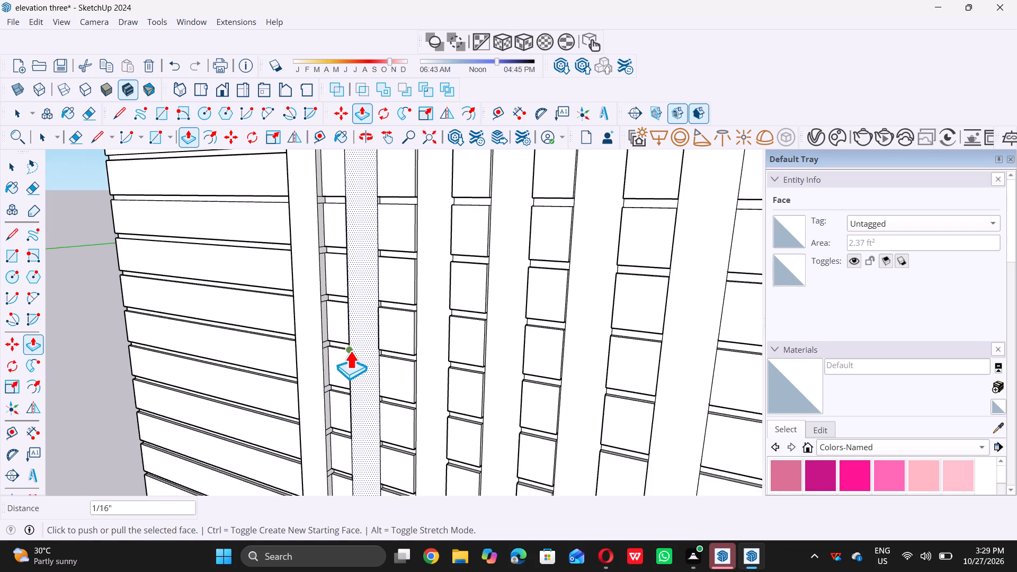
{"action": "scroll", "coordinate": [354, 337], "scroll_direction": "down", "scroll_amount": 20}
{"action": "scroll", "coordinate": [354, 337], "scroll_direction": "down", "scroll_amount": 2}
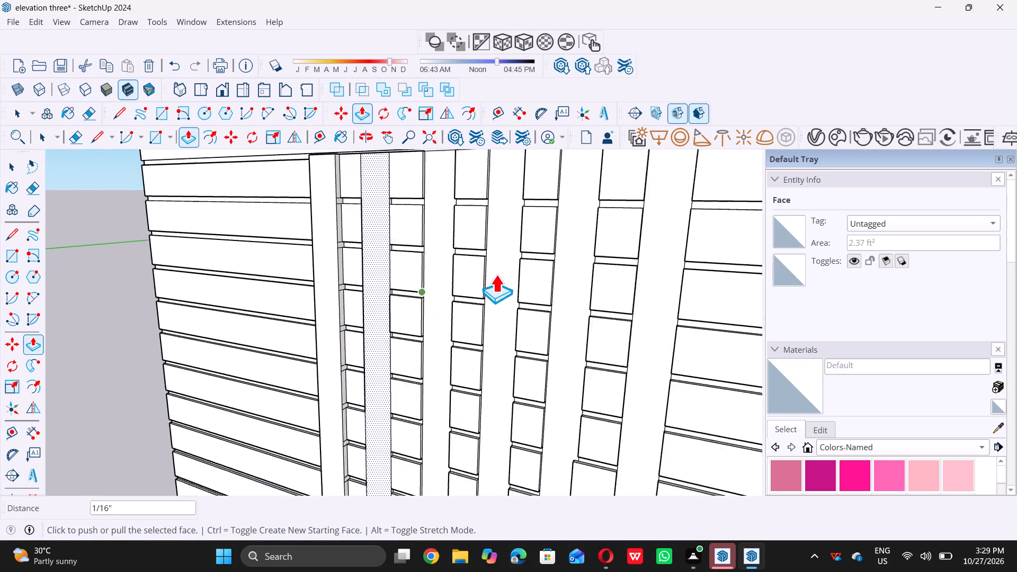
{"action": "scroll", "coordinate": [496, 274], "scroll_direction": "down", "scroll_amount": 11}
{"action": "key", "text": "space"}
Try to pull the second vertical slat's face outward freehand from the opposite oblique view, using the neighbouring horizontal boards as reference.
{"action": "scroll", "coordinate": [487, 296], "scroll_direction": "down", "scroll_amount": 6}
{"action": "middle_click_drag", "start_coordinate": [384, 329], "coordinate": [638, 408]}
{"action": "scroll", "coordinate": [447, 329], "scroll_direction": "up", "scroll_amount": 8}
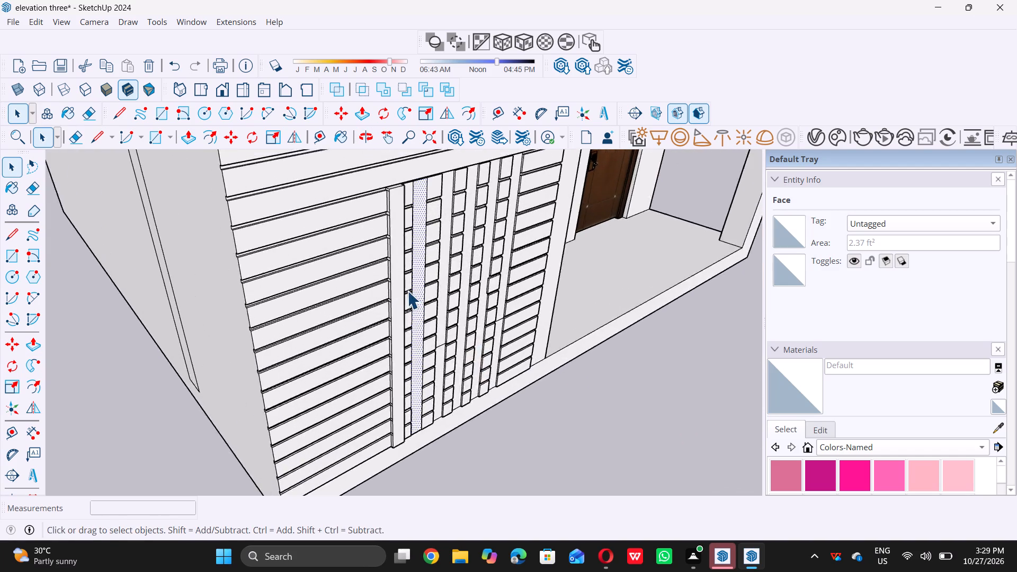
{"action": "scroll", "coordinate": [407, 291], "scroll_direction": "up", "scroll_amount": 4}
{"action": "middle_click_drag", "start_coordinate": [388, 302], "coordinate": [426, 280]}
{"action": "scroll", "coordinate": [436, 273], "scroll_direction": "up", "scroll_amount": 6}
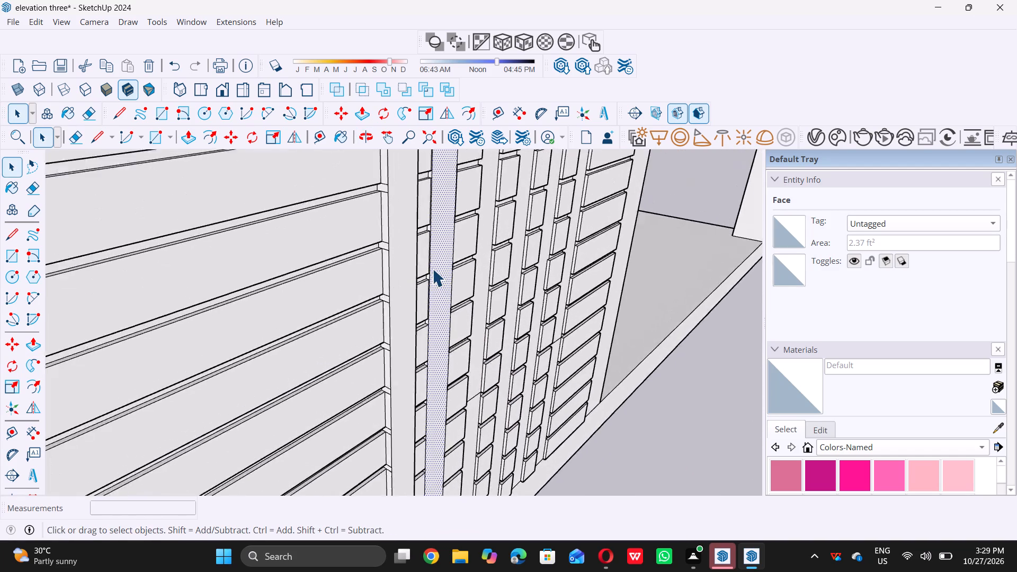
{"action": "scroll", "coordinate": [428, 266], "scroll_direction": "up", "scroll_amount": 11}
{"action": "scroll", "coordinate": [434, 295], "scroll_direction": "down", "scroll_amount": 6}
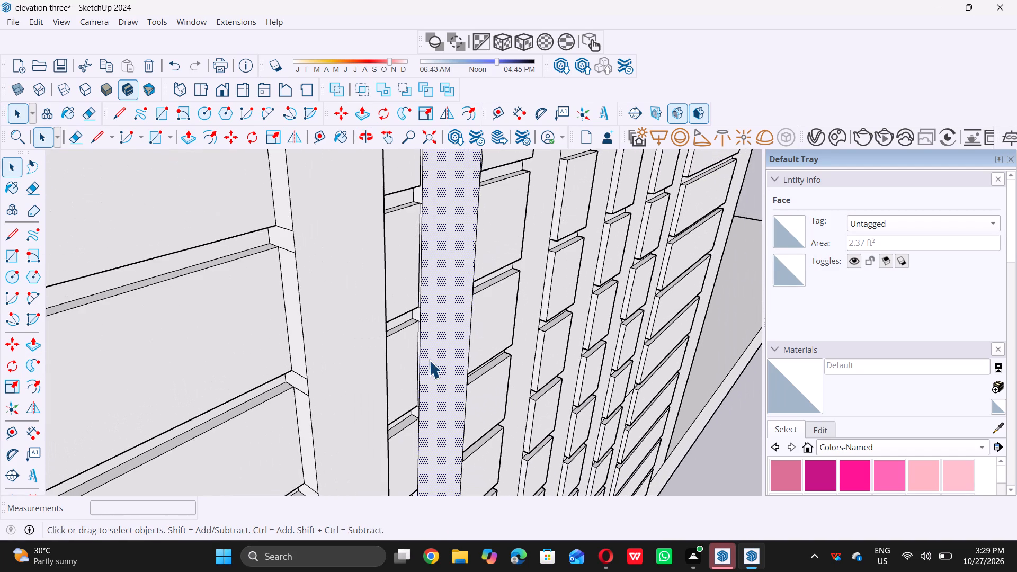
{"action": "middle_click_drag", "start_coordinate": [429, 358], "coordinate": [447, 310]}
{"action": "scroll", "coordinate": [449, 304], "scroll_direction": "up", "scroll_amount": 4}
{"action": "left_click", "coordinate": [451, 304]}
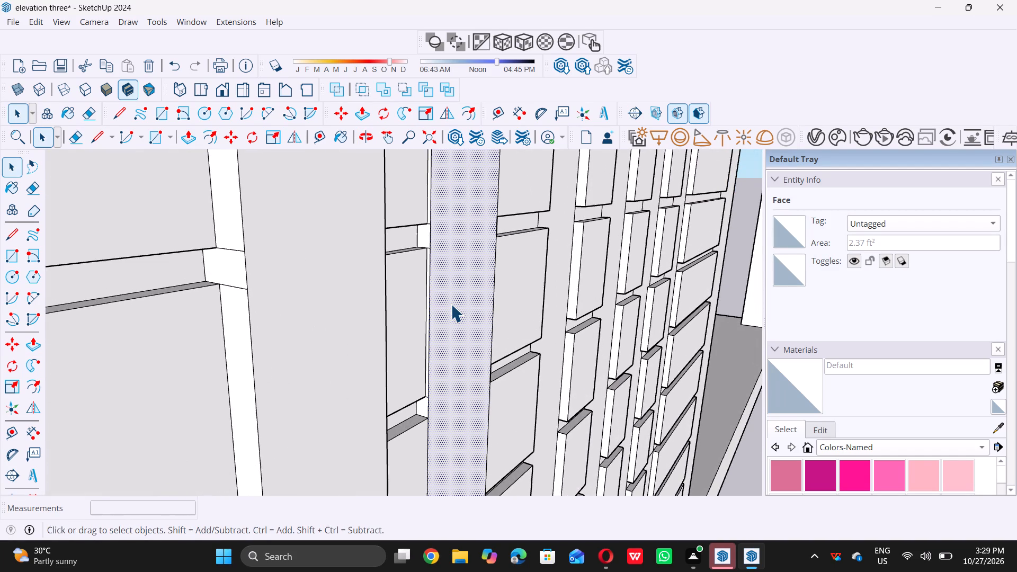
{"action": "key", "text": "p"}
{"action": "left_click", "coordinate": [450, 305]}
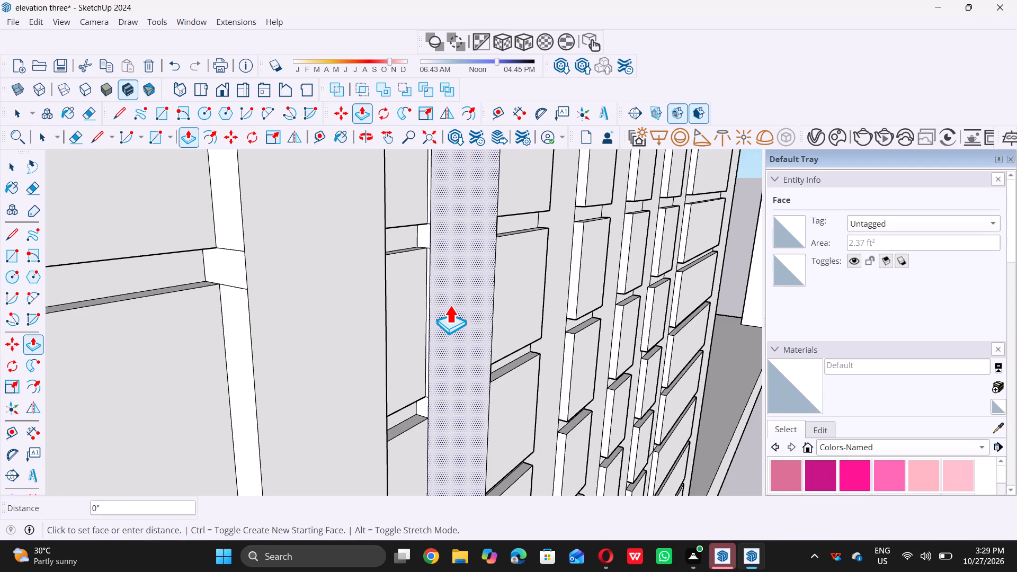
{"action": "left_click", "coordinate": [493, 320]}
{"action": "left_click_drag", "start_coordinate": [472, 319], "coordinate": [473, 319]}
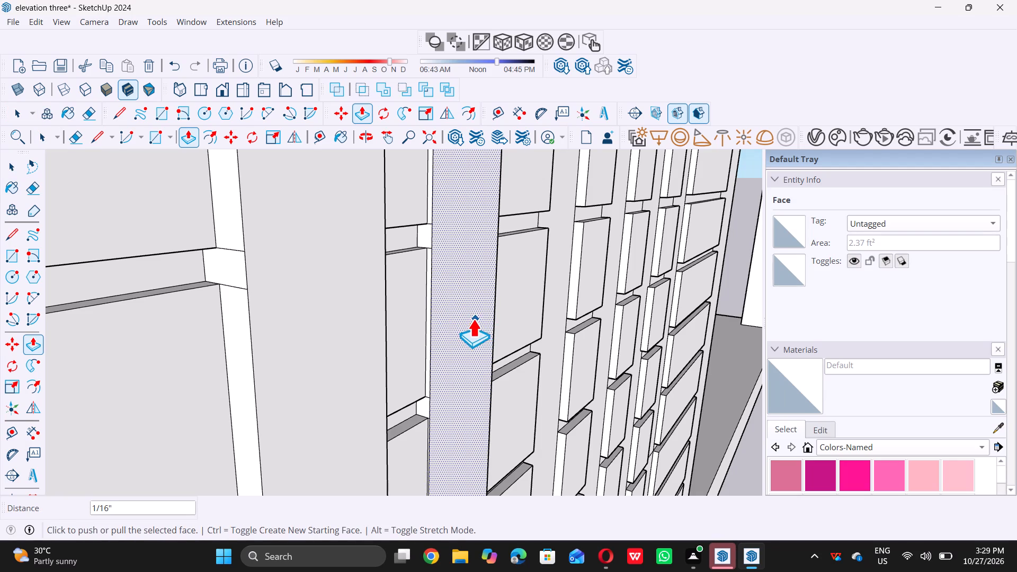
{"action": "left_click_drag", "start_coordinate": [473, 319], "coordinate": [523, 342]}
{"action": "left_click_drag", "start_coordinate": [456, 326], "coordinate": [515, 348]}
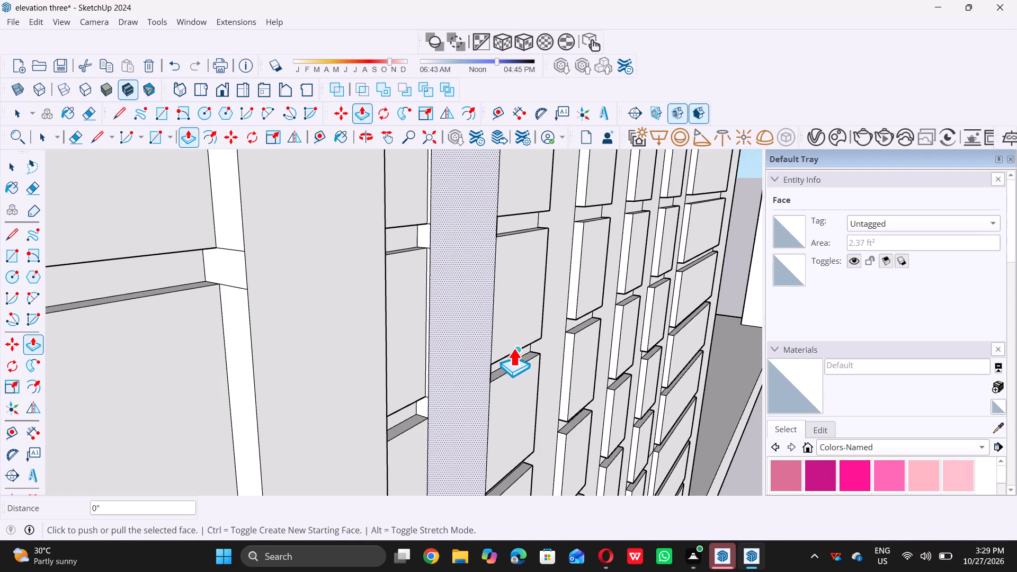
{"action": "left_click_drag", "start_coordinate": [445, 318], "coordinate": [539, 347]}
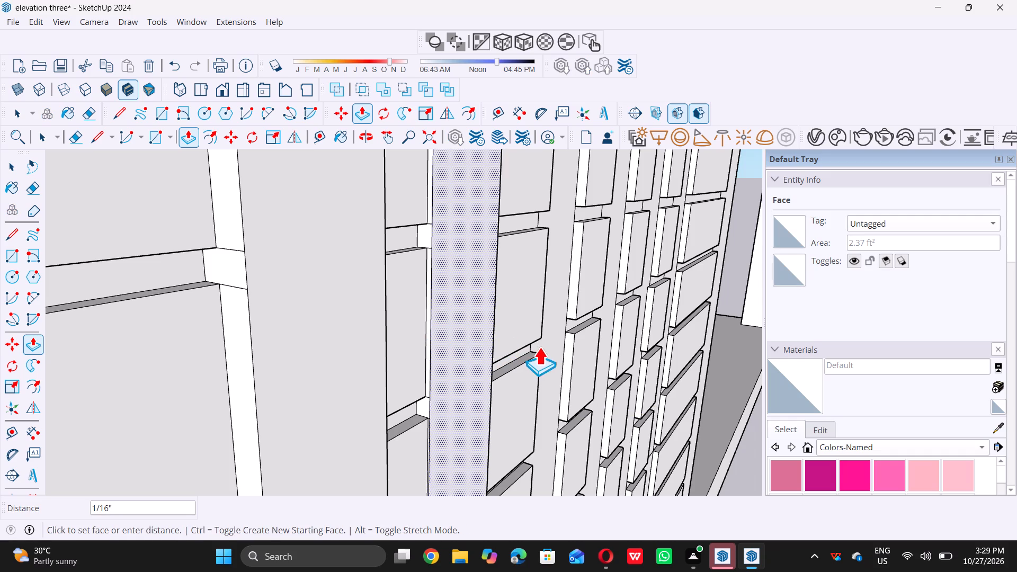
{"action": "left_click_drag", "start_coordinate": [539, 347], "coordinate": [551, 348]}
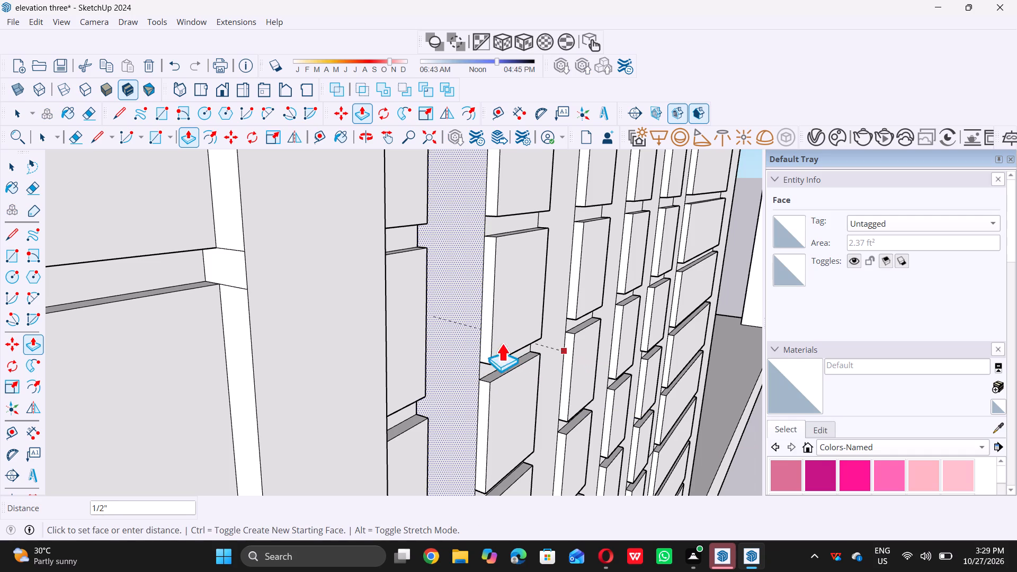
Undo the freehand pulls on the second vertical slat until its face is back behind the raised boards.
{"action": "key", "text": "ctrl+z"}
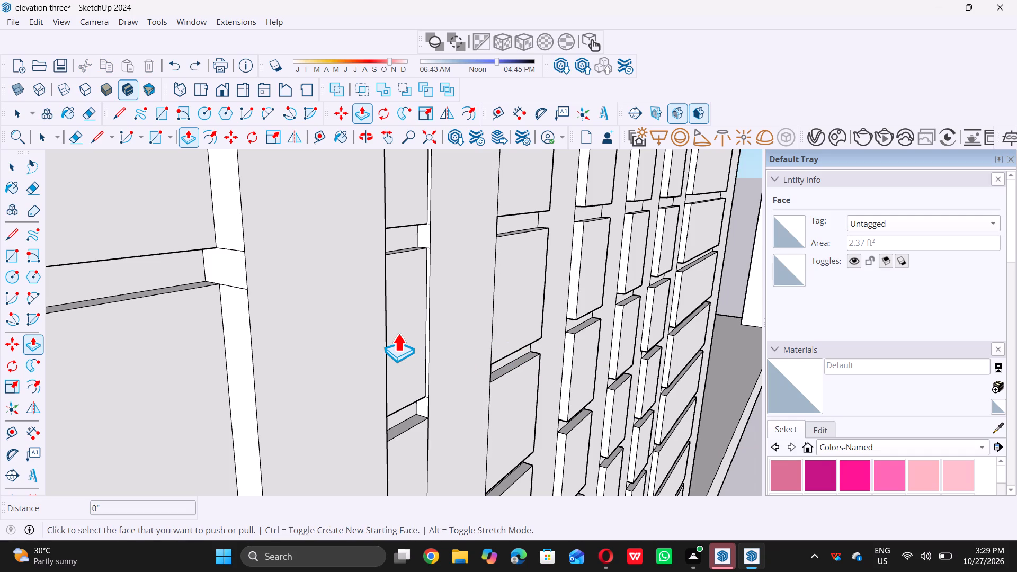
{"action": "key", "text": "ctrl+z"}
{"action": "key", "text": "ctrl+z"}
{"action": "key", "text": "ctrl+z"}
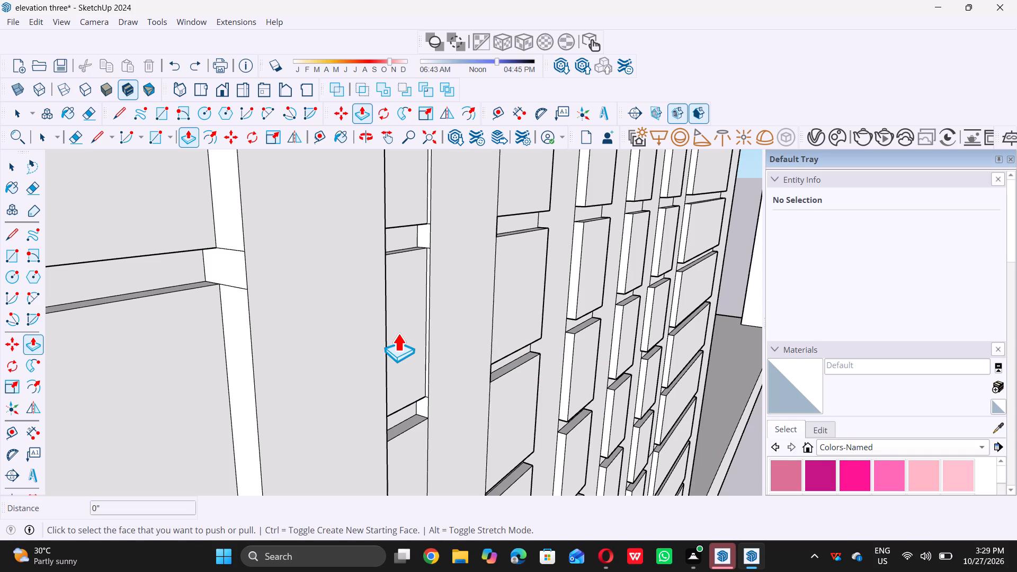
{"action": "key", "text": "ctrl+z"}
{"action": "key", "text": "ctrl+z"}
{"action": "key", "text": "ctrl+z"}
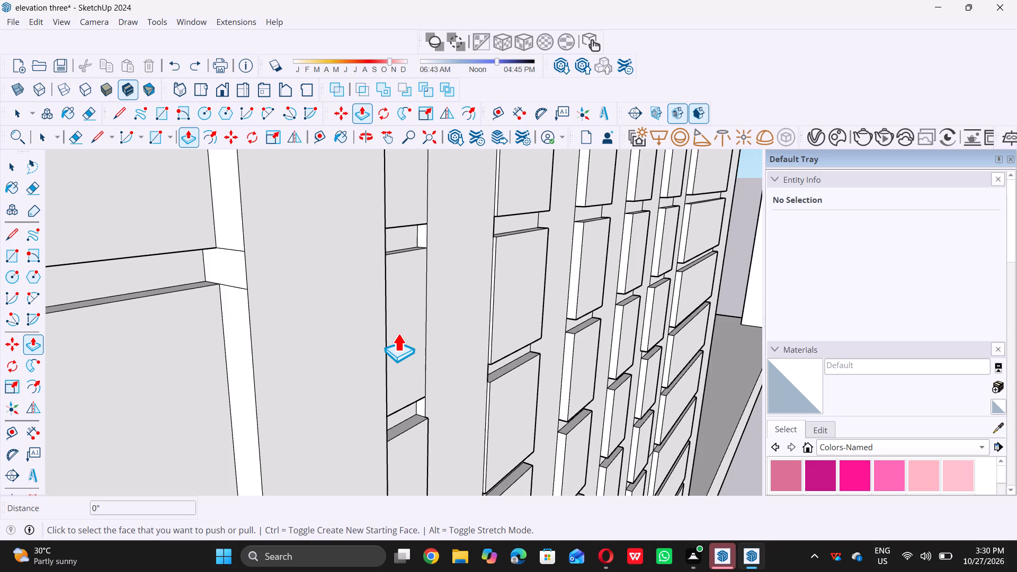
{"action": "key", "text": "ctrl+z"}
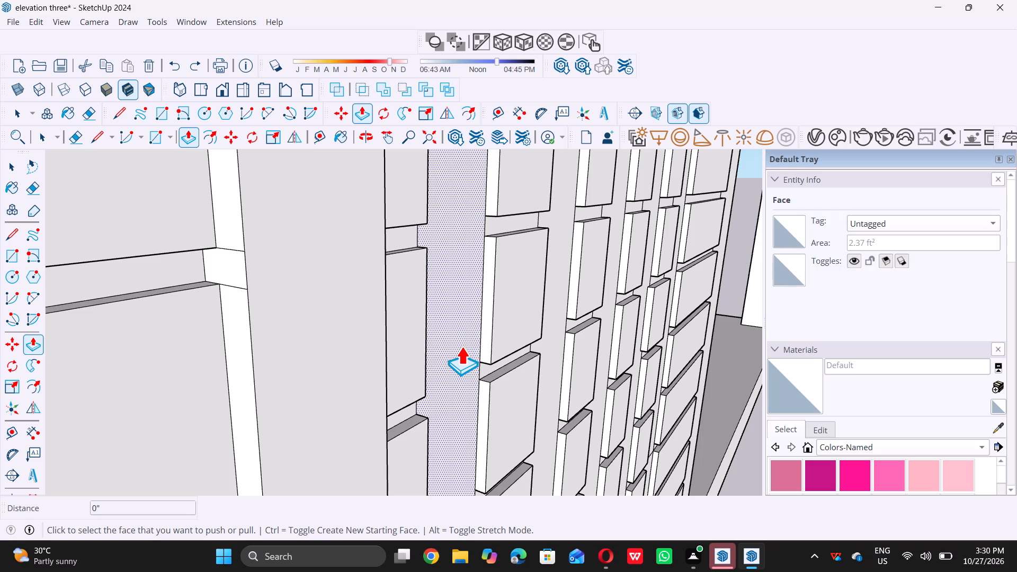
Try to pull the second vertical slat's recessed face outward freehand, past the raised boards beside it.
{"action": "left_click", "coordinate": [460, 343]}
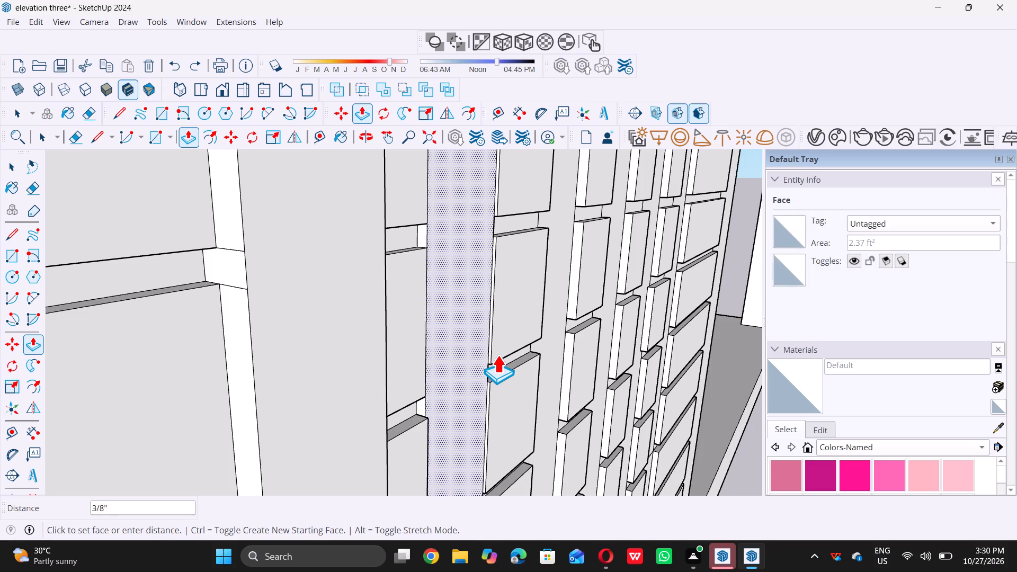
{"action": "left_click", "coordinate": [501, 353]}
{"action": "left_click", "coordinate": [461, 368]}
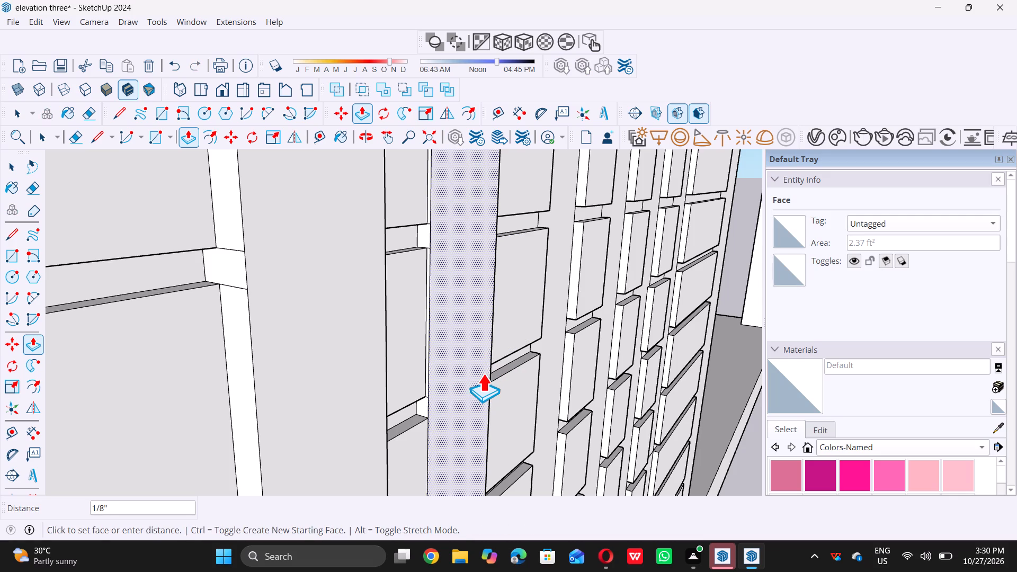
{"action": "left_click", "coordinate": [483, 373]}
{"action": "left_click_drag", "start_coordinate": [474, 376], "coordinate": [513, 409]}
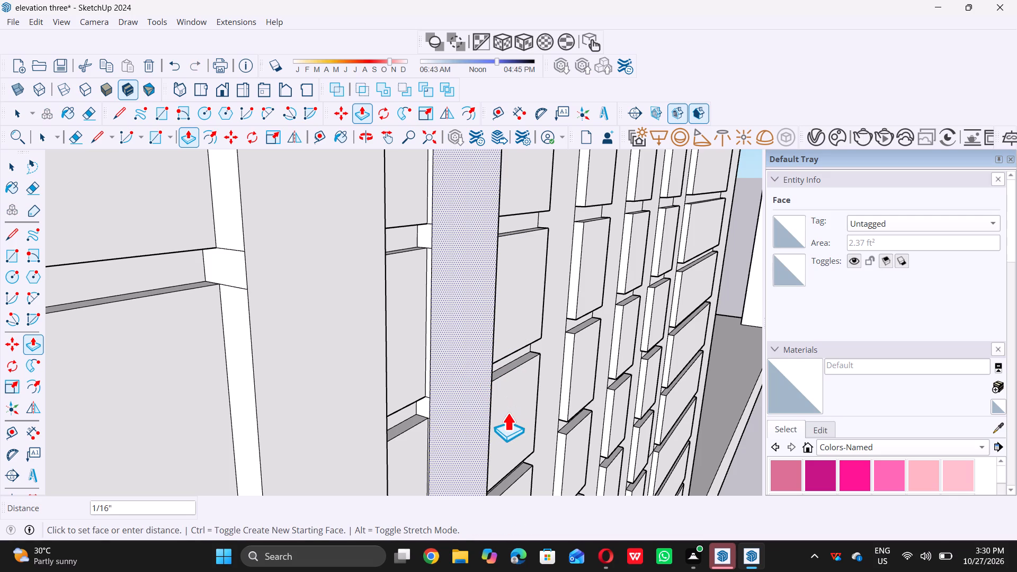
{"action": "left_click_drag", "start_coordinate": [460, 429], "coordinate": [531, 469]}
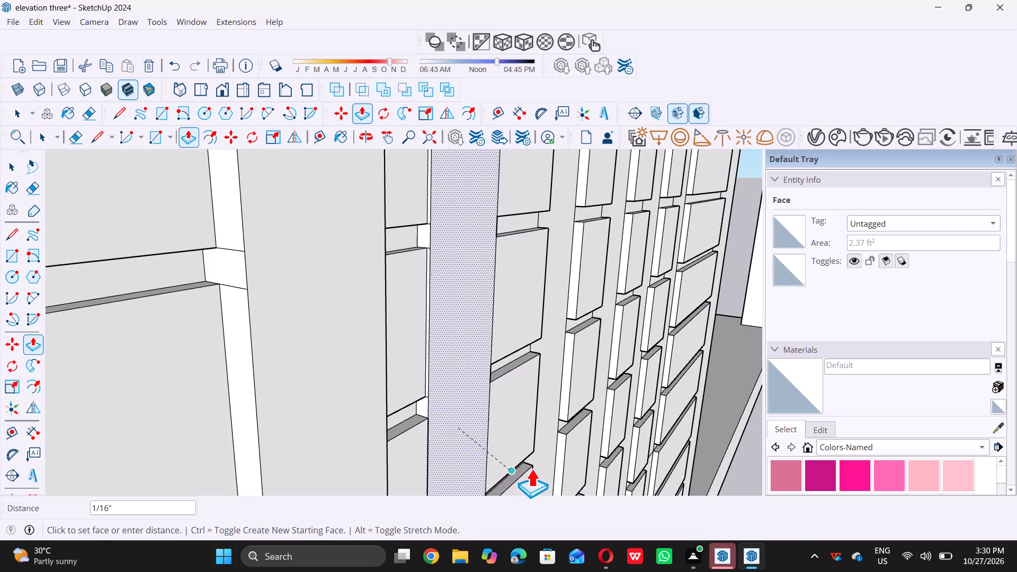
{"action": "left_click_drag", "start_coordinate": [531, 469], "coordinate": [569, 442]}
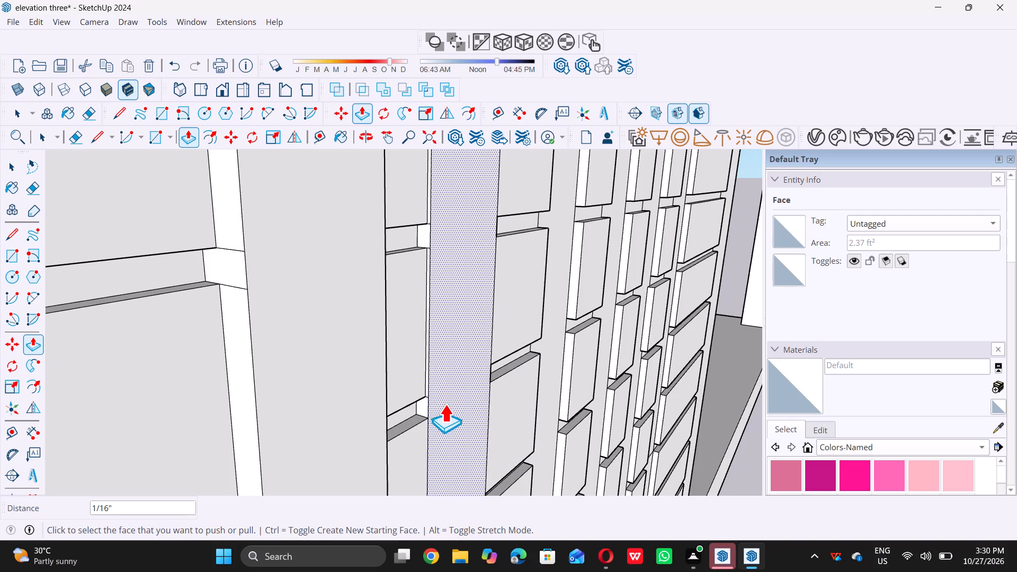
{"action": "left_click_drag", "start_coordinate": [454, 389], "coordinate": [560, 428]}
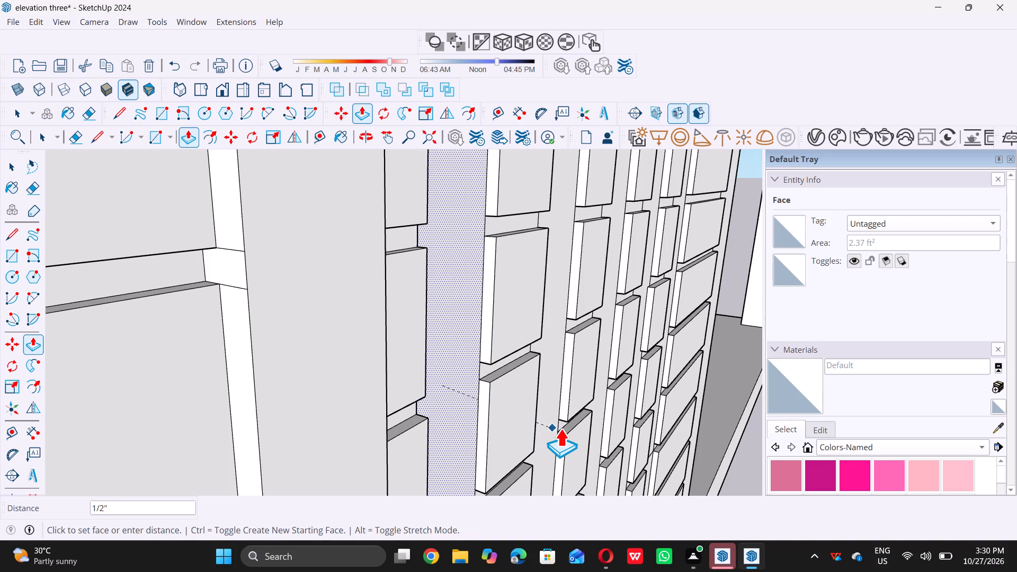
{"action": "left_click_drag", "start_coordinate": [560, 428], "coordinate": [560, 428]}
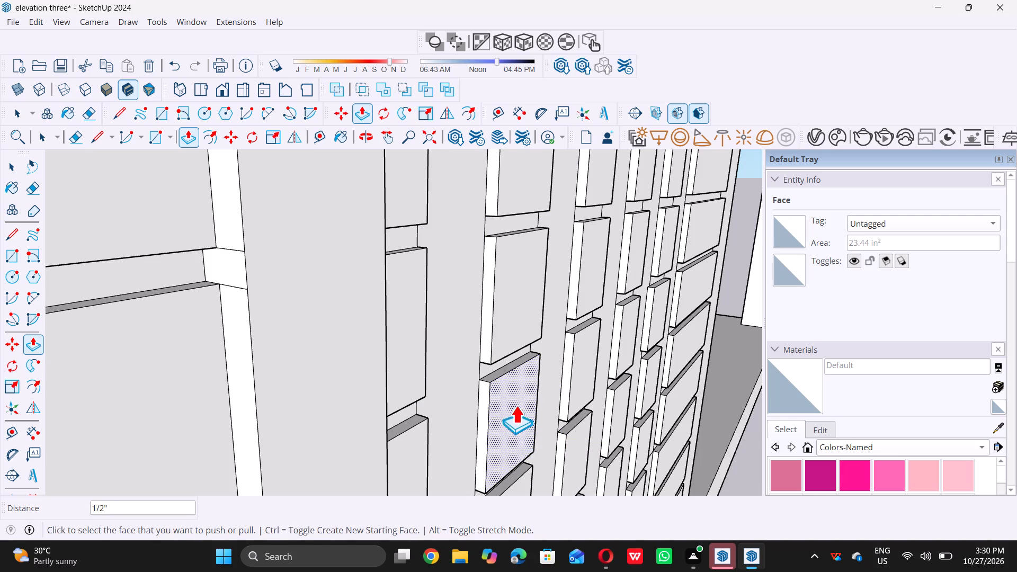
Pull the second vertical slat's face out freehand until it is about level with the neighbouring raised boards.
{"action": "left_click", "coordinate": [460, 355]}
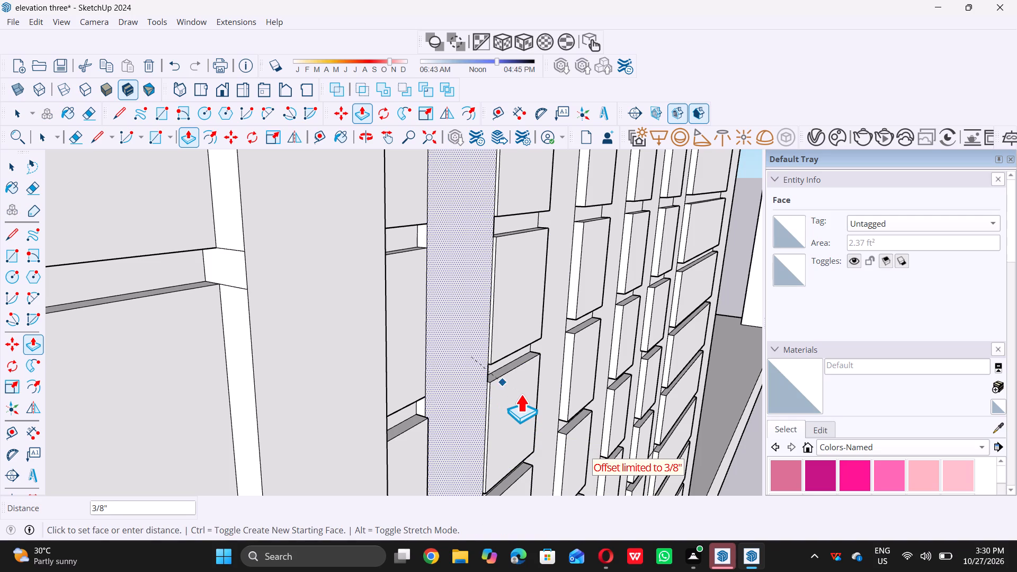
{"action": "left_click", "coordinate": [521, 394]}
{"action": "scroll", "coordinate": [458, 412], "scroll_direction": "down", "scroll_amount": 5}
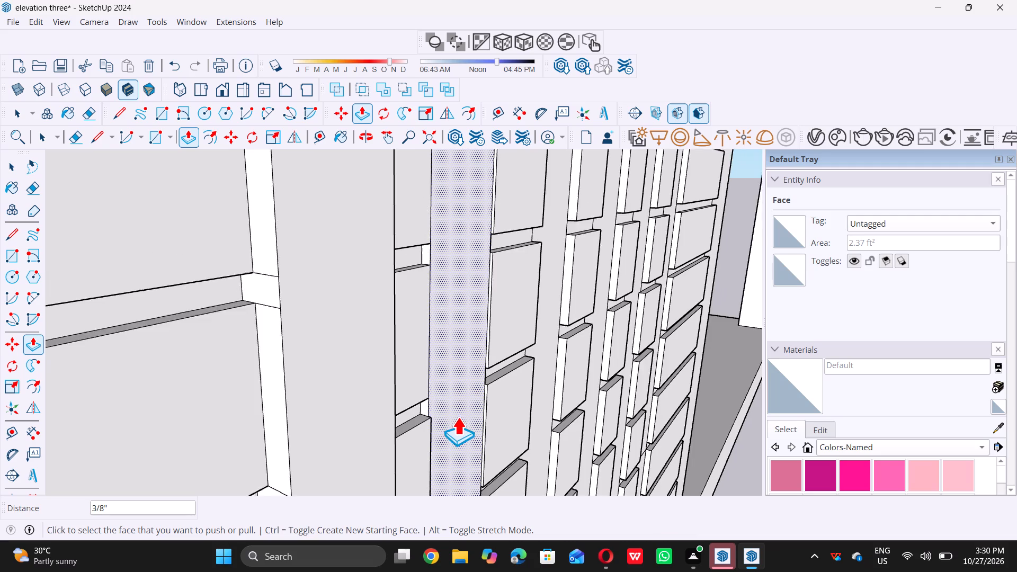
{"action": "scroll", "coordinate": [458, 417], "scroll_direction": "down", "scroll_amount": 16}
{"action": "scroll", "coordinate": [456, 409], "scroll_direction": "down", "scroll_amount": 7}
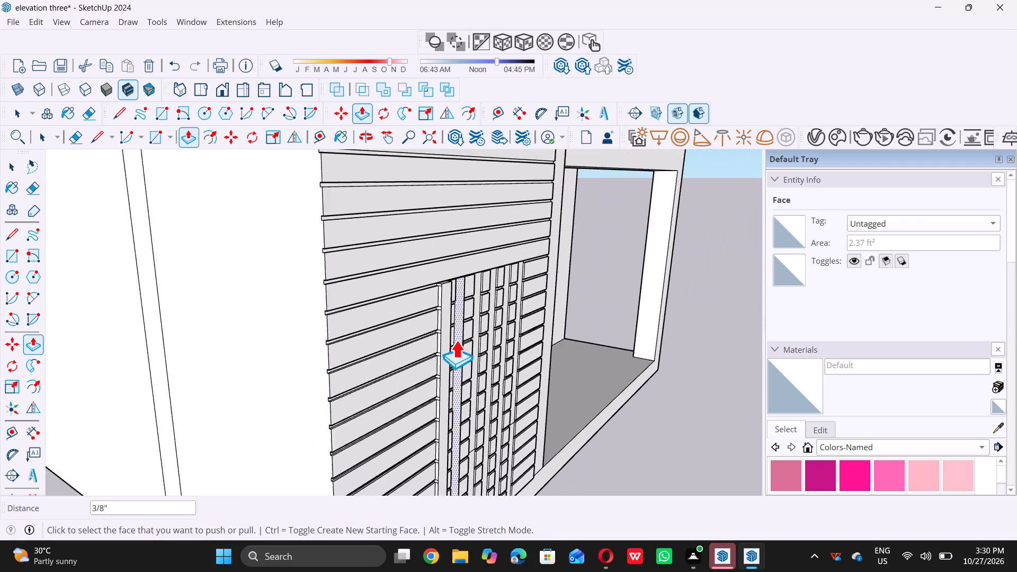
{"action": "scroll", "coordinate": [456, 311], "scroll_direction": "up", "scroll_amount": 19}
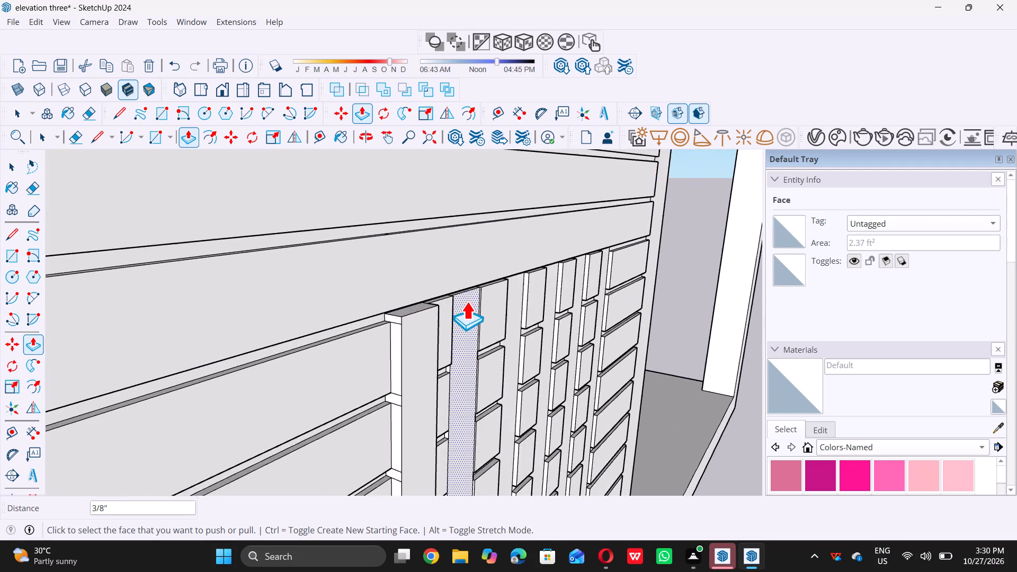
{"action": "scroll", "coordinate": [467, 301], "scroll_direction": "up", "scroll_amount": 6}
{"action": "left_click_drag", "start_coordinate": [466, 300], "coordinate": [389, 361]}
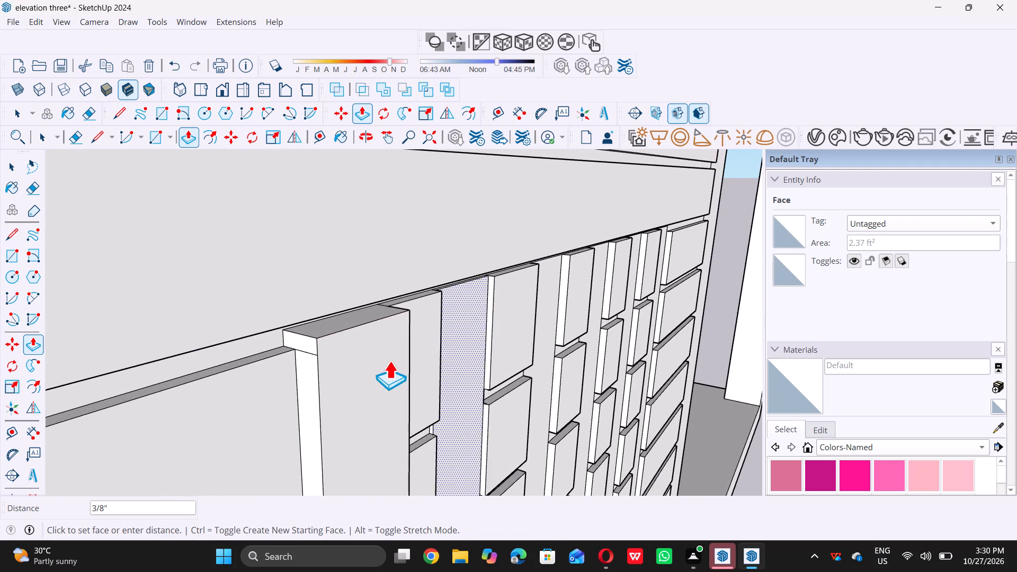
{"action": "left_click_drag", "start_coordinate": [389, 361], "coordinate": [574, 392]}
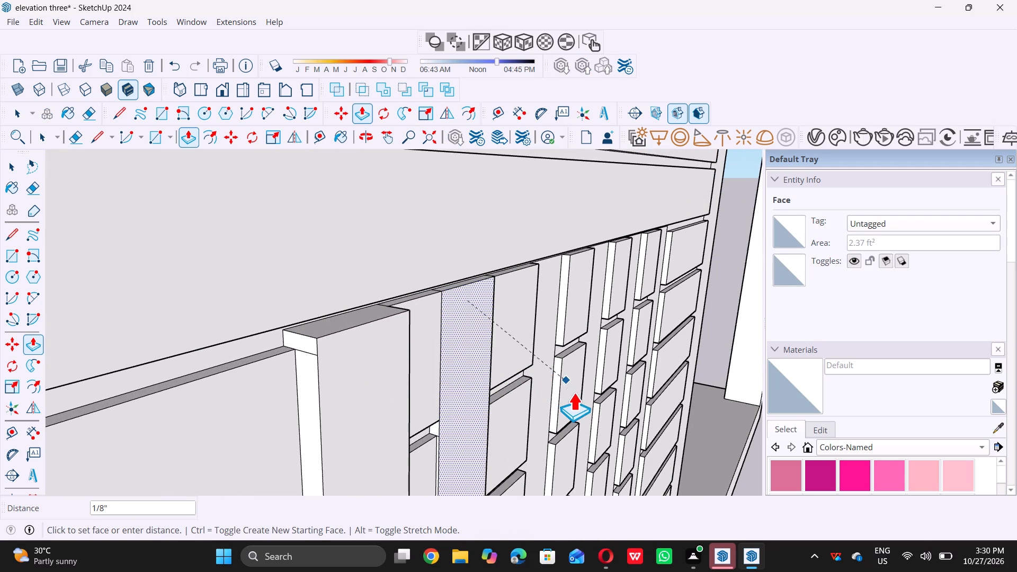
{"action": "left_click_drag", "start_coordinate": [574, 392], "coordinate": [582, 392]}
{"action": "left_click_drag", "start_coordinate": [467, 301], "coordinate": [585, 383]}
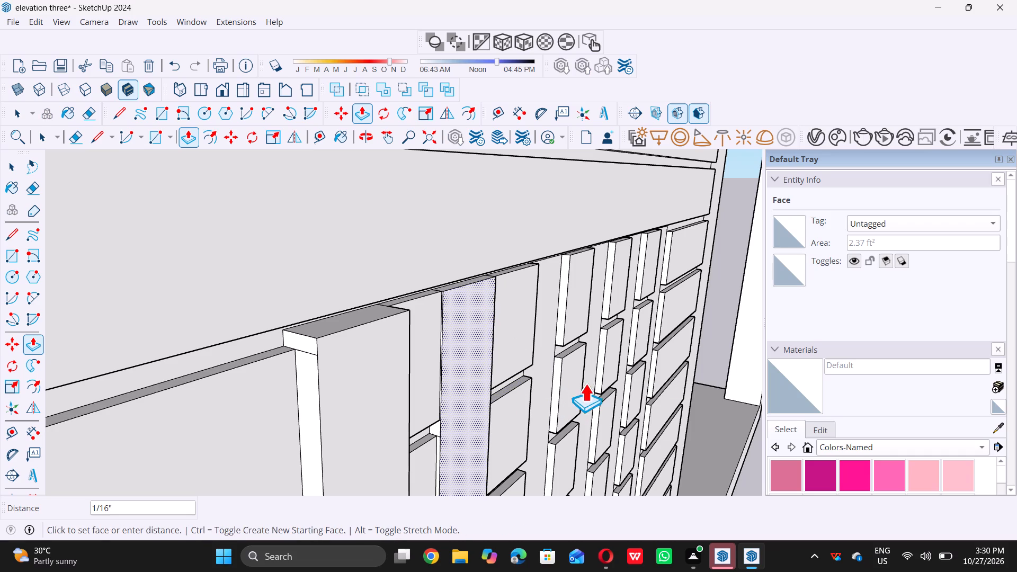
{"action": "left_click_drag", "start_coordinate": [585, 383], "coordinate": [610, 397]}
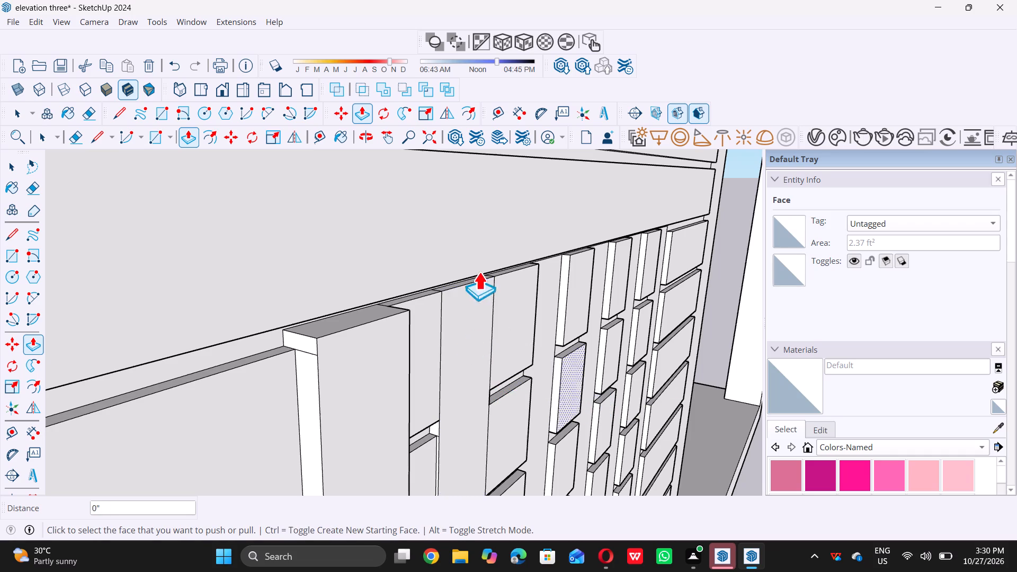
Pull the third vertical slat's recessed face out freehand to about the level of the raised boards beside it.
{"action": "scroll", "coordinate": [479, 272], "scroll_direction": "down", "scroll_amount": 3}
{"action": "scroll", "coordinate": [538, 291], "scroll_direction": "up", "scroll_amount": 9}
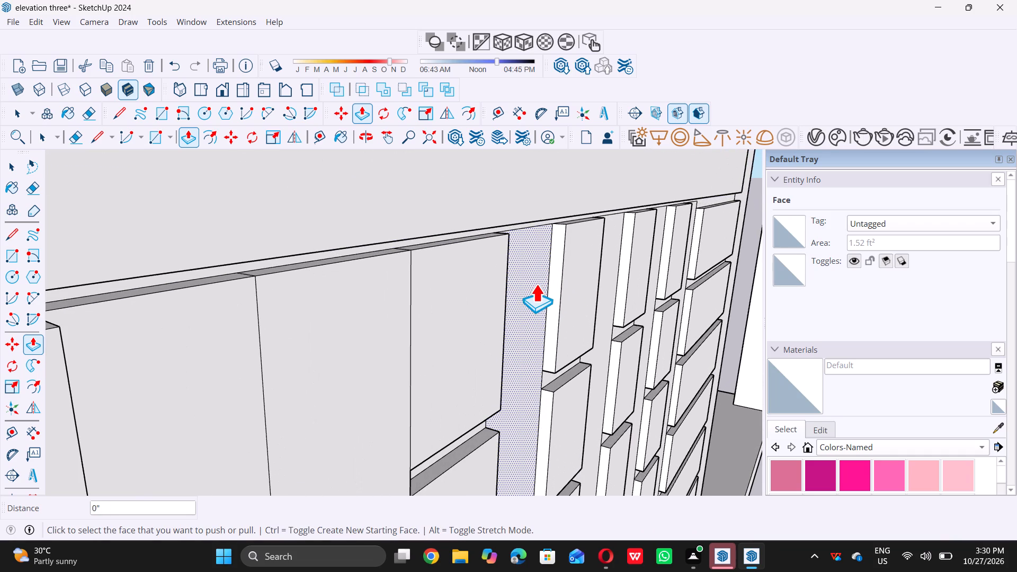
{"action": "left_click_drag", "start_coordinate": [536, 283], "coordinate": [621, 343]}
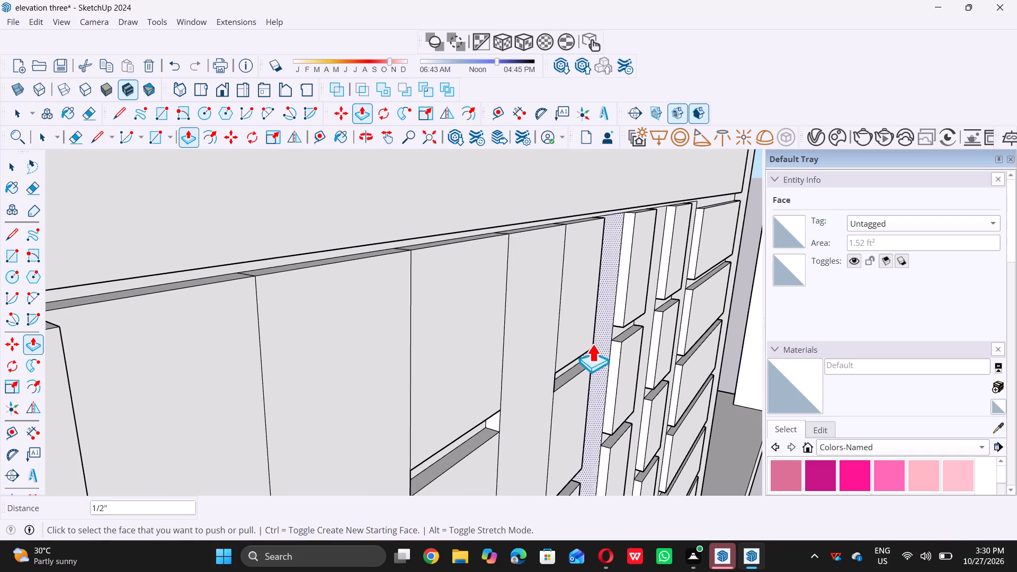
{"action": "left_click_drag", "start_coordinate": [539, 326], "coordinate": [632, 370]}
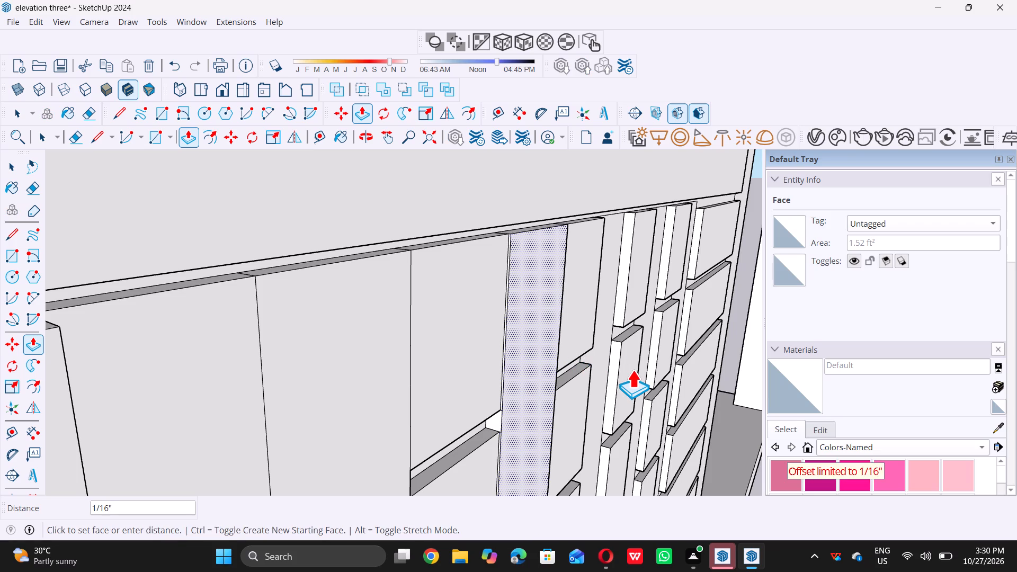
{"action": "left_click_drag", "start_coordinate": [632, 370], "coordinate": [652, 379]}
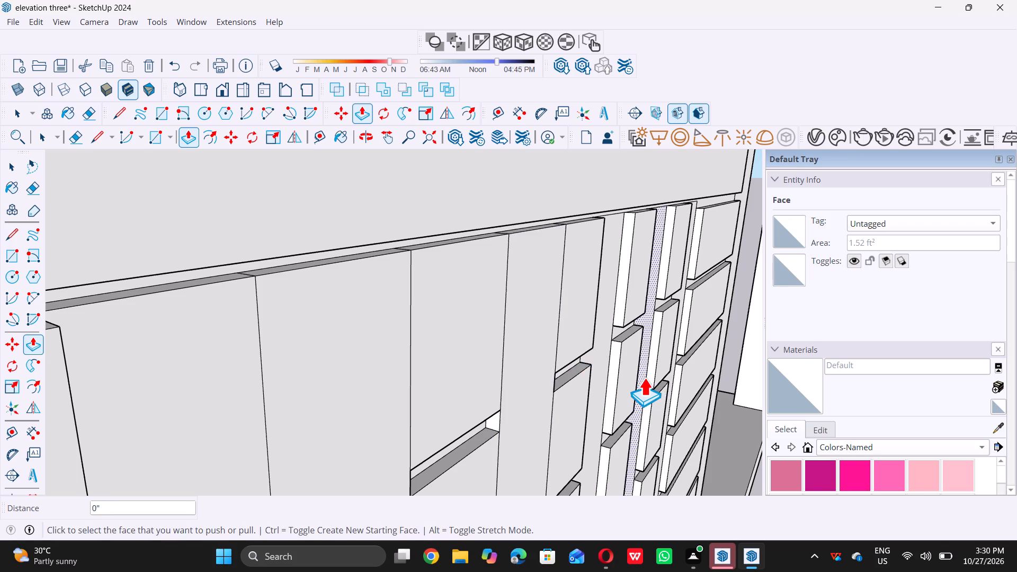
{"action": "left_click", "coordinate": [530, 364]}
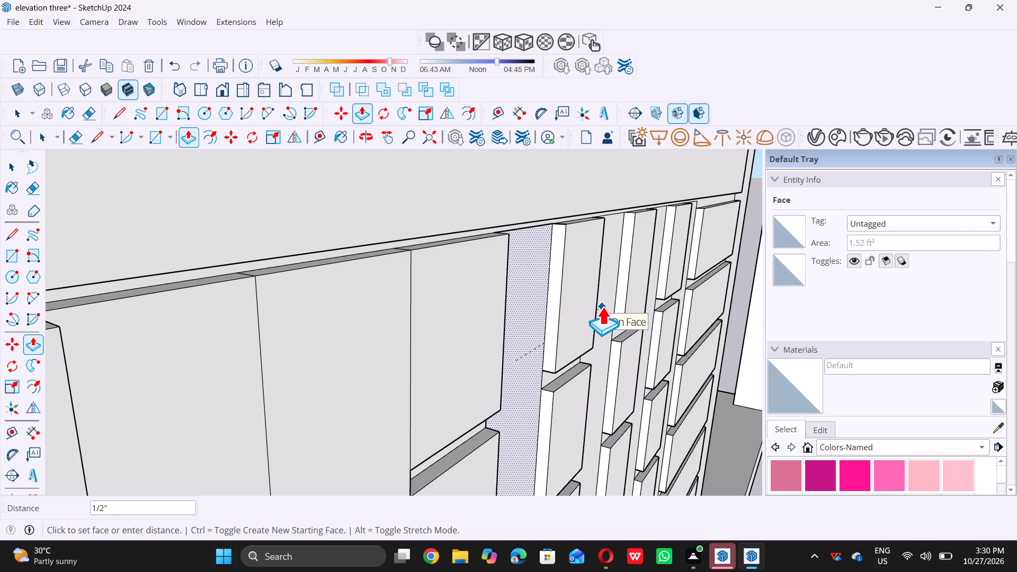
{"action": "left_click", "coordinate": [631, 347]}
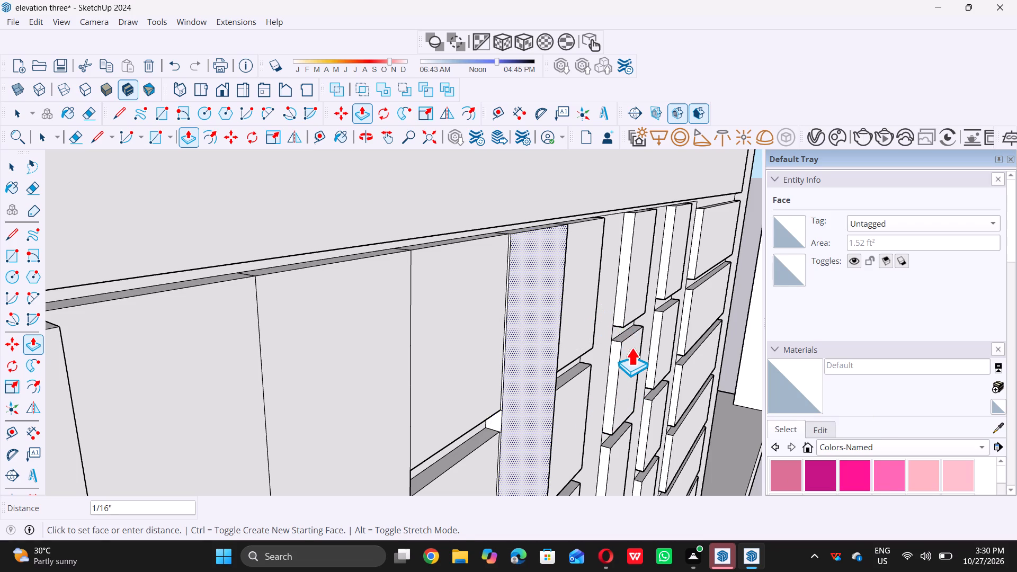
Pull the third vertical slat's face a further 1" outward so it projects beyond the boards.
{"action": "left_click", "coordinate": [545, 410]}
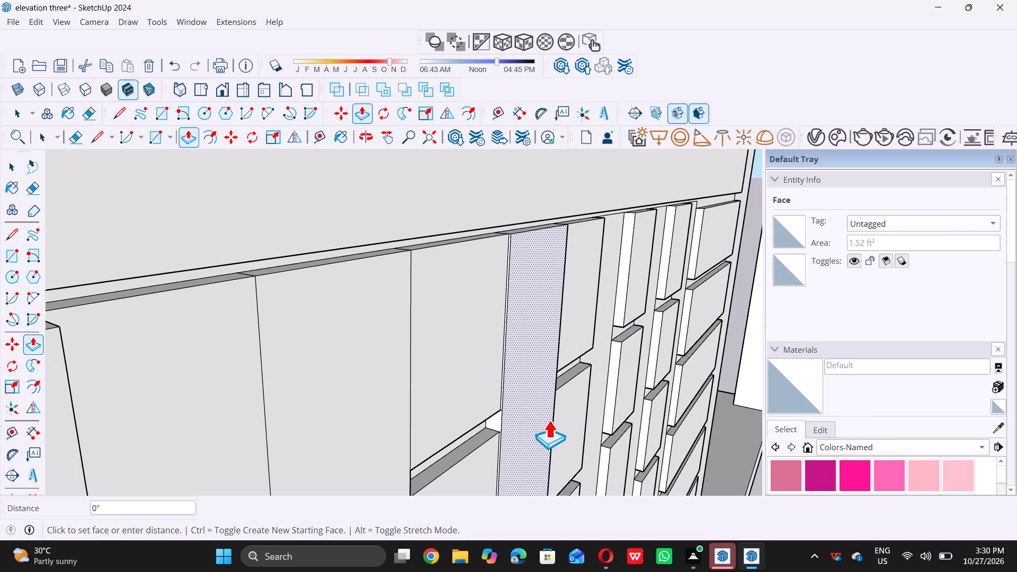
{"action": "key", "text": "1"}
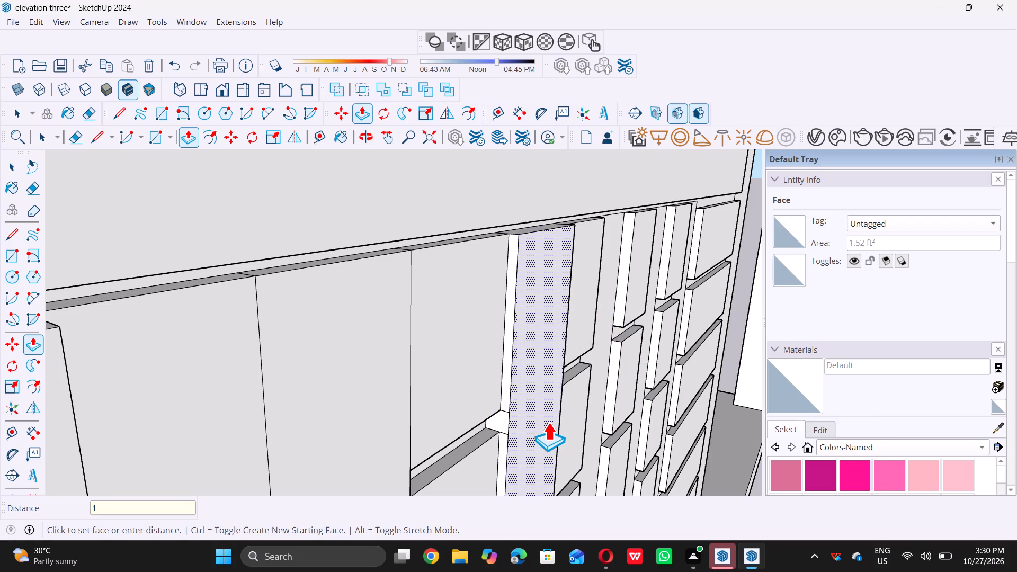
{"action": "key", "text": "shift+quotedbl"}
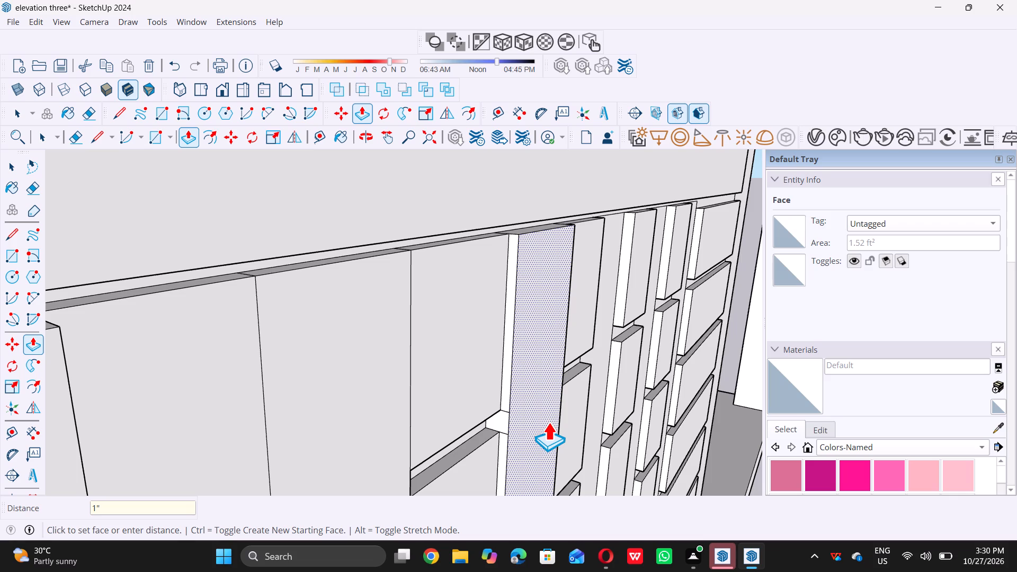
{"action": "key", "text": "Return"}
{"action": "key", "text": "space"}
Pull the fourth vertical slat's recessed face out about 1/2" freehand, to the level of the neighbouring raised boards.
{"action": "scroll", "coordinate": [545, 422], "scroll_direction": "down", "scroll_amount": 8}
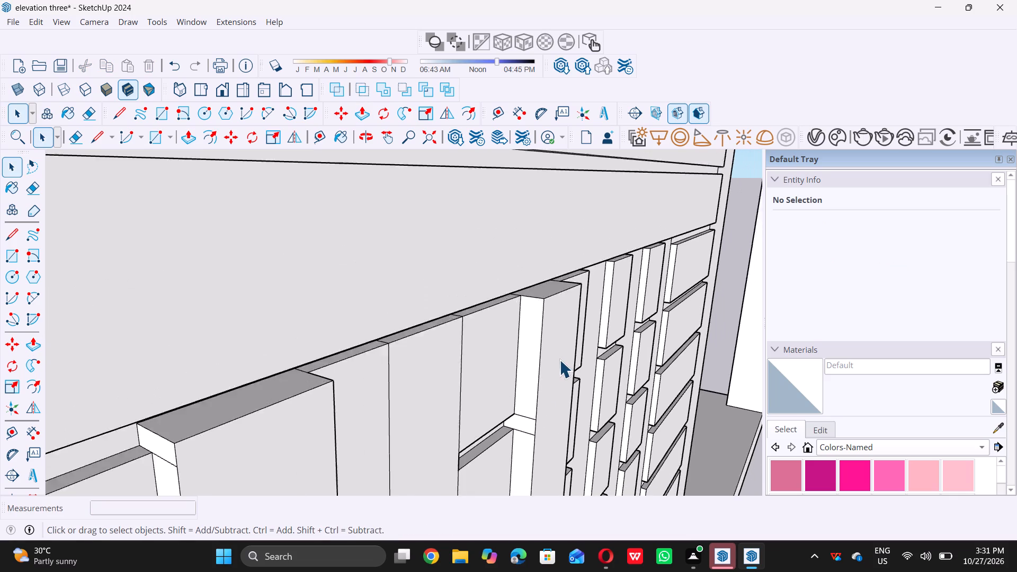
{"action": "scroll", "coordinate": [559, 360], "scroll_direction": "down", "scroll_amount": 5}
{"action": "middle_click_drag", "start_coordinate": [626, 334], "coordinate": [499, 325]}
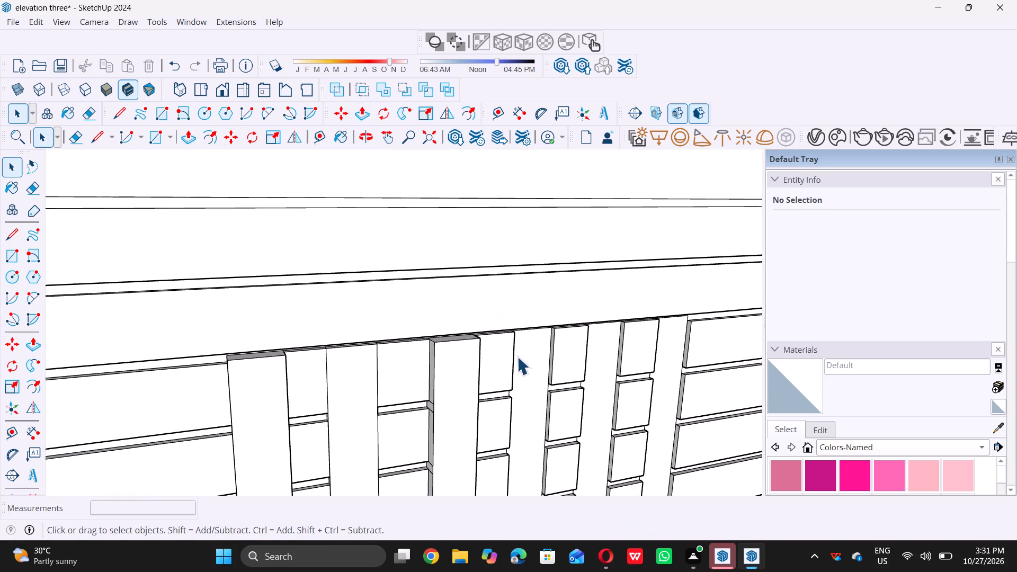
{"action": "middle_click_drag", "start_coordinate": [483, 375], "coordinate": [524, 379]}
{"action": "scroll", "coordinate": [521, 356], "scroll_direction": "up", "scroll_amount": 5}
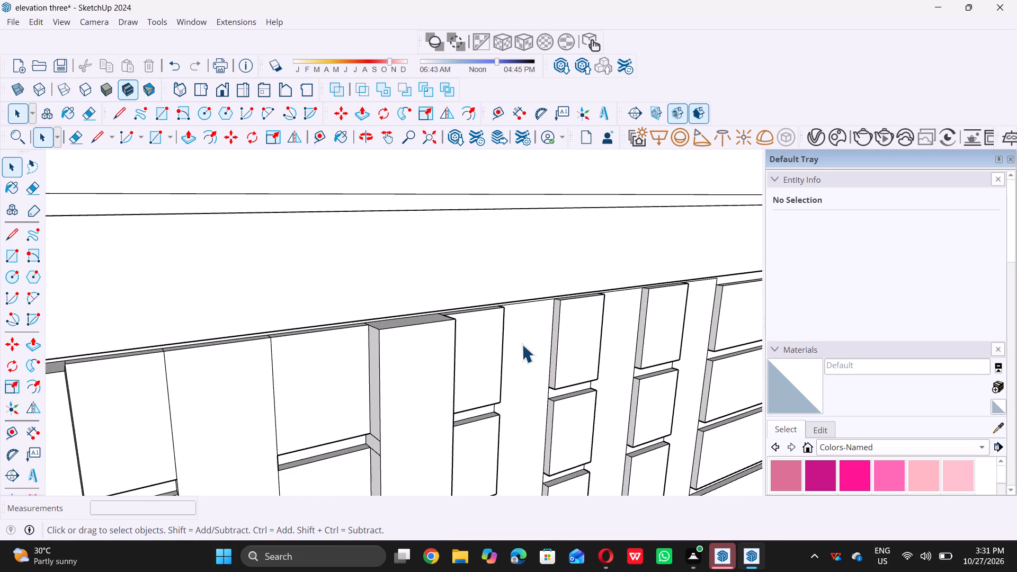
{"action": "left_click", "coordinate": [522, 344]}
{"action": "key", "text": "p"}
{"action": "left_click", "coordinate": [521, 345]}
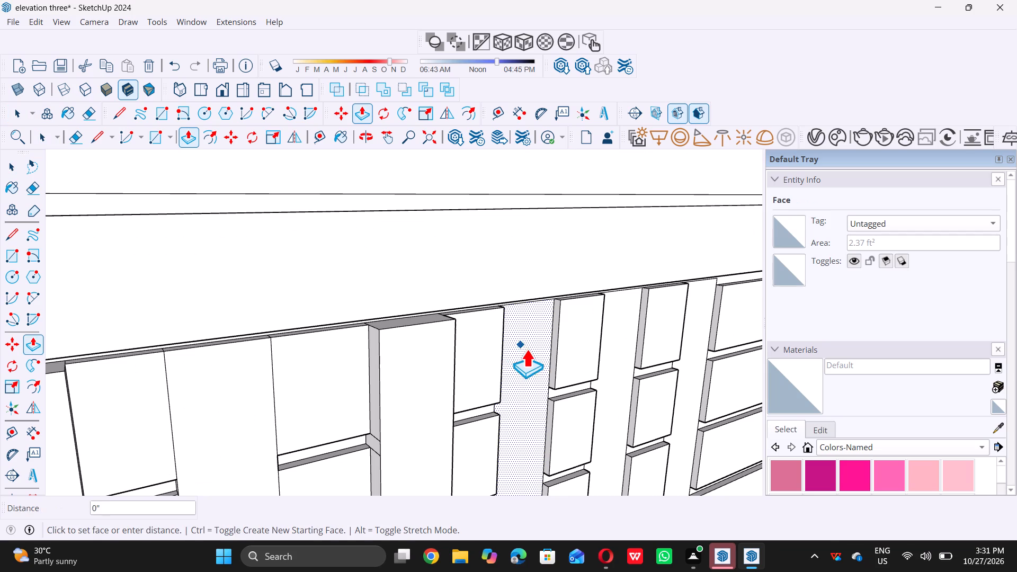
{"action": "left_click", "coordinate": [550, 381]}
Pull the fourth vertical slat's face out about 1/2" freehand to the raised boards' level, and a further 1" beyond them.
{"action": "left_click_drag", "start_coordinate": [528, 374], "coordinate": [529, 374]}
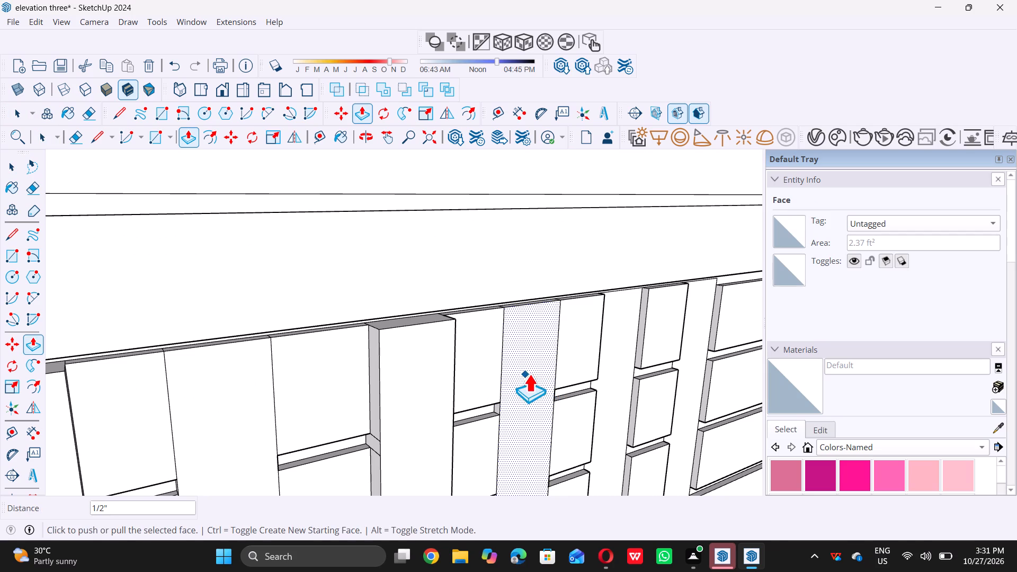
{"action": "left_click_drag", "start_coordinate": [529, 374], "coordinate": [551, 406]}
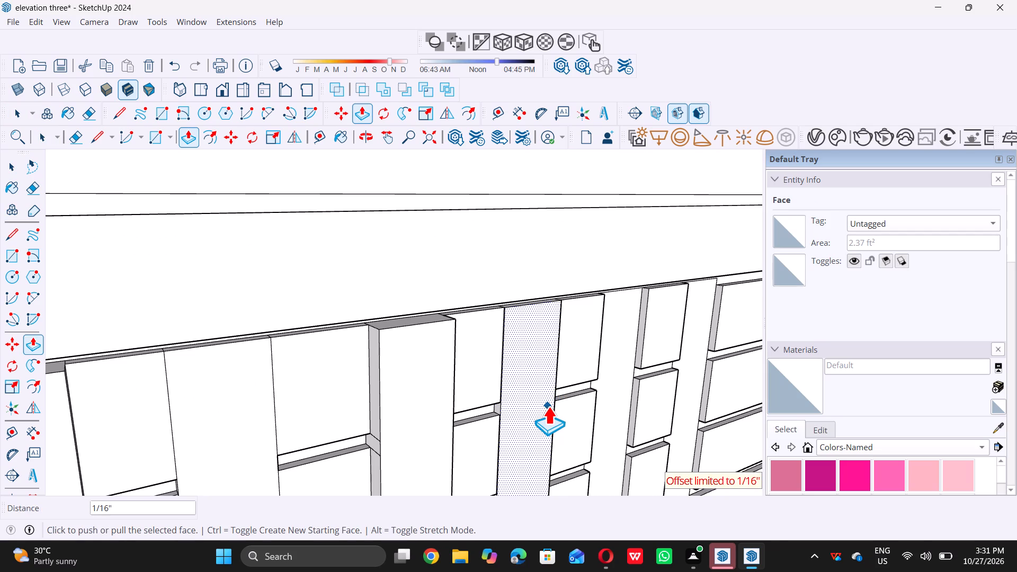
{"action": "type", "text": "1\""}
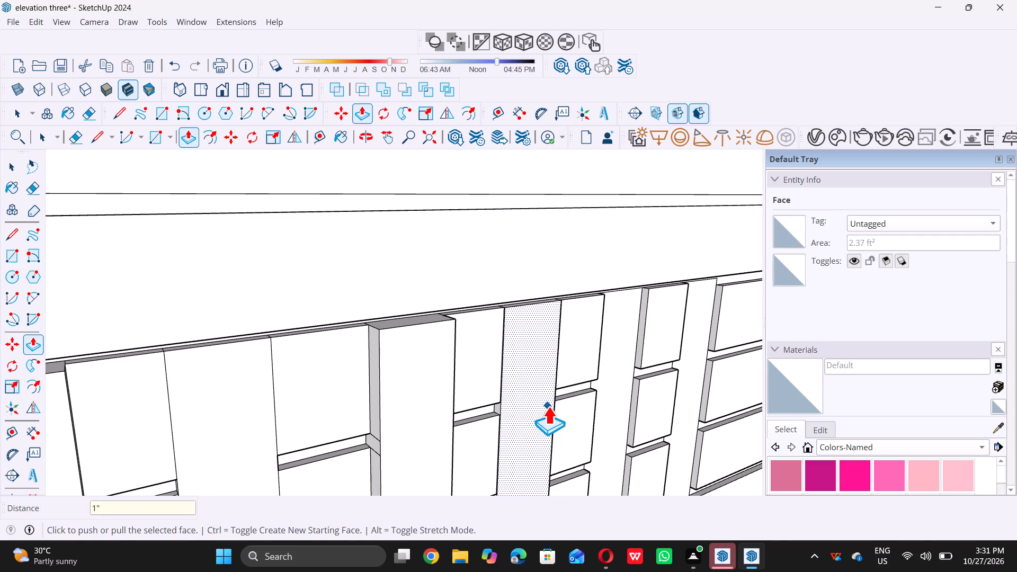
{"action": "key", "text": "Return"}
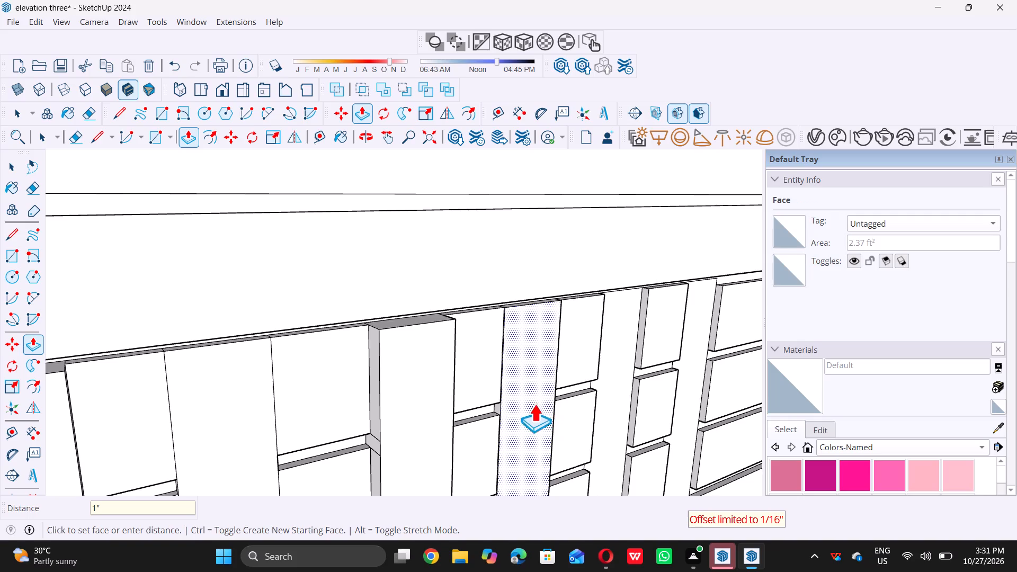
{"action": "left_click_drag", "start_coordinate": [533, 404], "coordinate": [557, 423]}
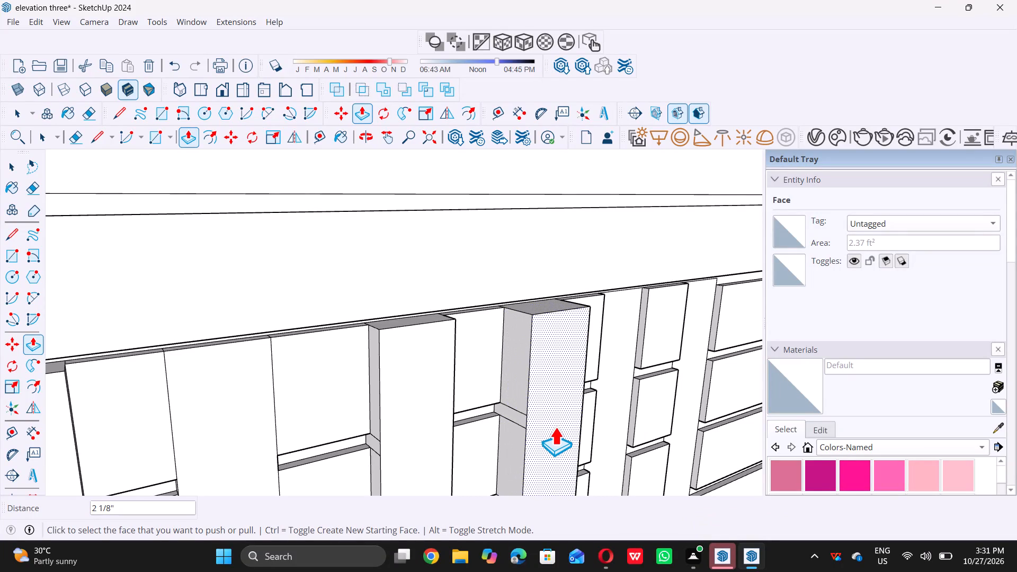
{"action": "key", "text": "1"}
{"action": "key", "text": "shift+quotedbl"}
{"action": "key", "text": "Return"}
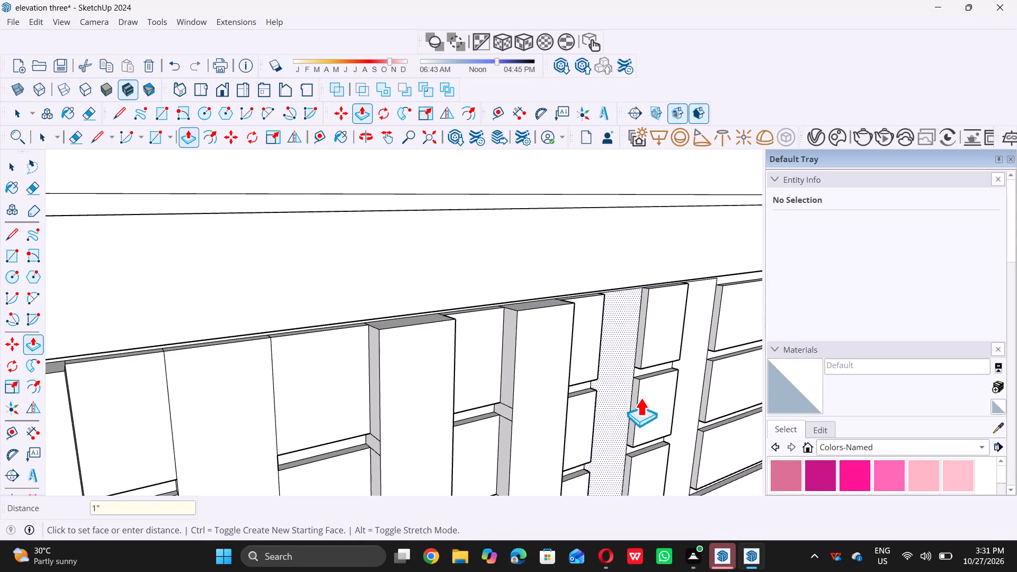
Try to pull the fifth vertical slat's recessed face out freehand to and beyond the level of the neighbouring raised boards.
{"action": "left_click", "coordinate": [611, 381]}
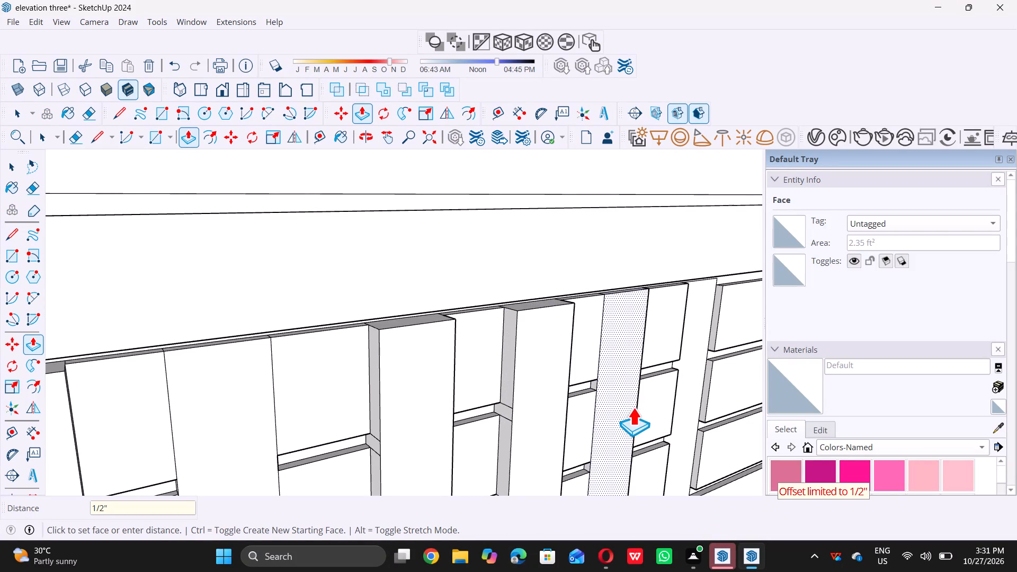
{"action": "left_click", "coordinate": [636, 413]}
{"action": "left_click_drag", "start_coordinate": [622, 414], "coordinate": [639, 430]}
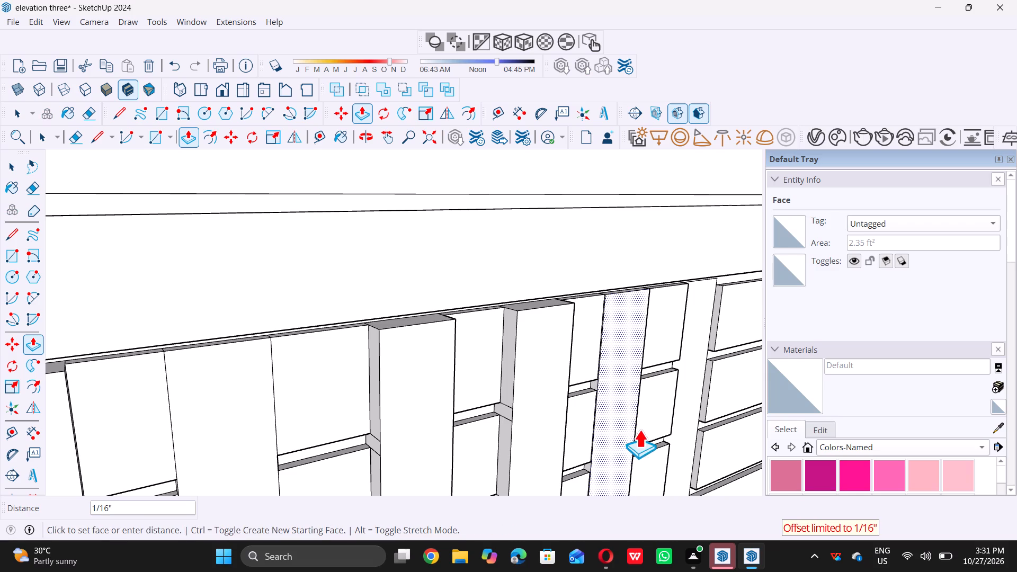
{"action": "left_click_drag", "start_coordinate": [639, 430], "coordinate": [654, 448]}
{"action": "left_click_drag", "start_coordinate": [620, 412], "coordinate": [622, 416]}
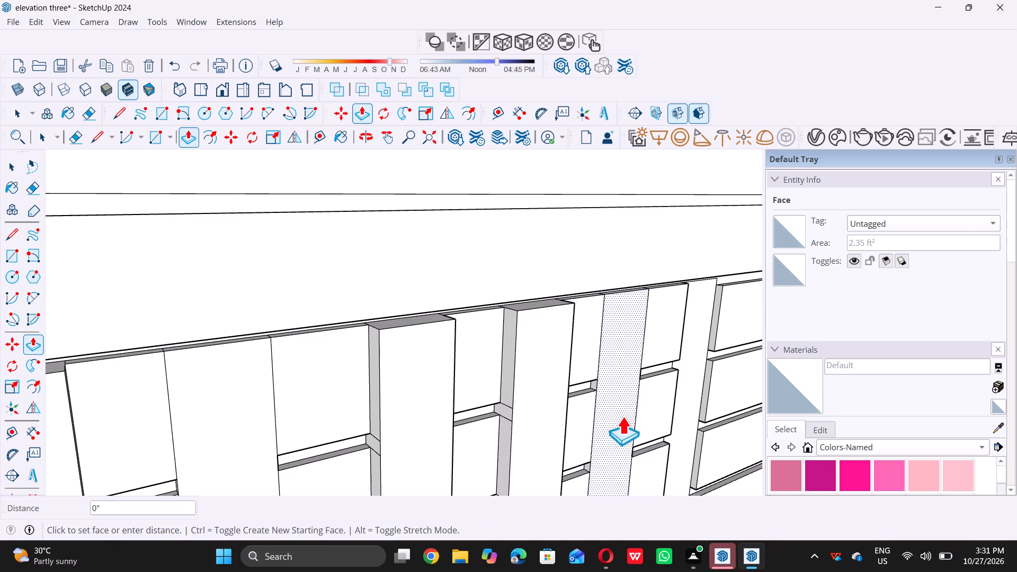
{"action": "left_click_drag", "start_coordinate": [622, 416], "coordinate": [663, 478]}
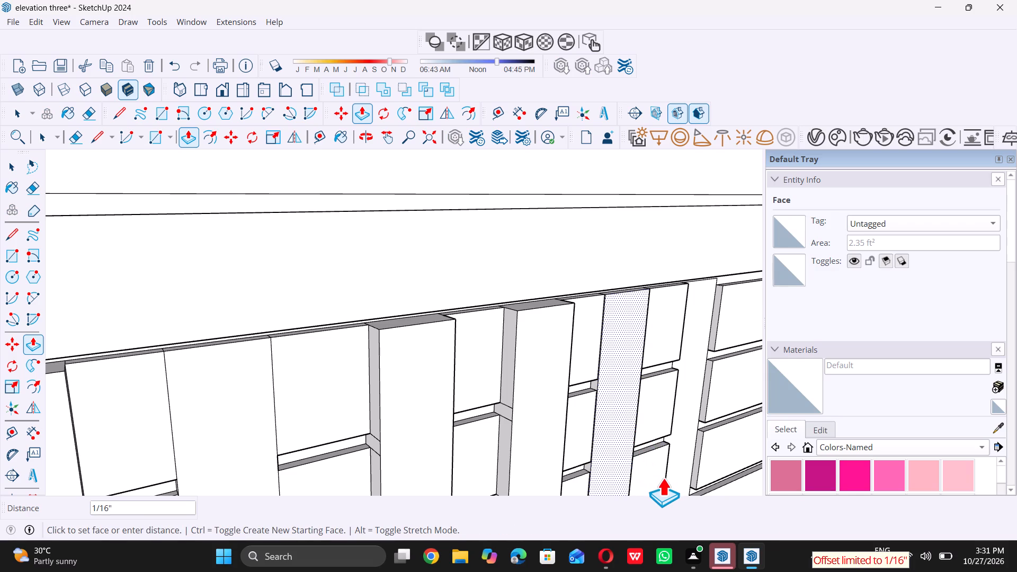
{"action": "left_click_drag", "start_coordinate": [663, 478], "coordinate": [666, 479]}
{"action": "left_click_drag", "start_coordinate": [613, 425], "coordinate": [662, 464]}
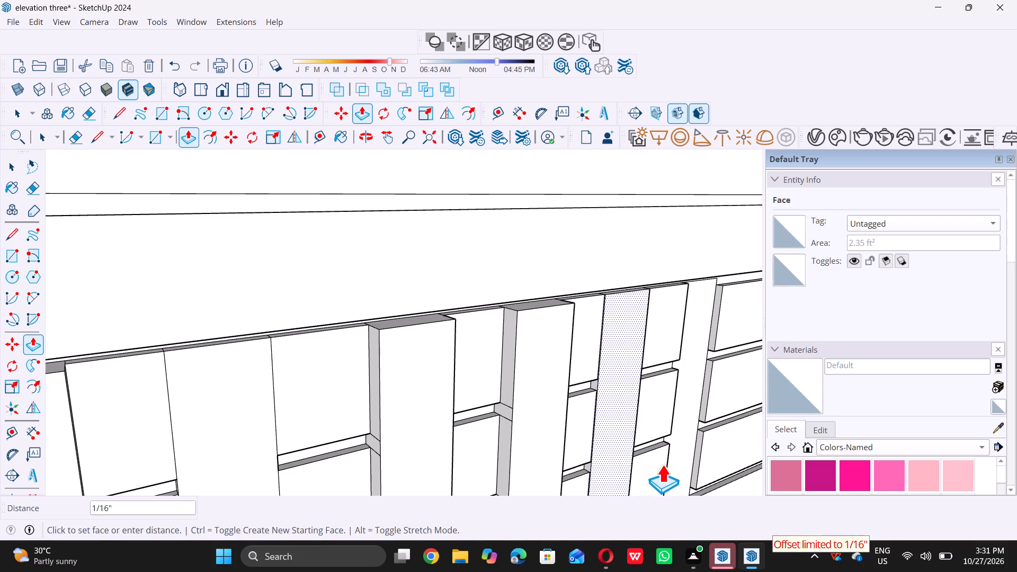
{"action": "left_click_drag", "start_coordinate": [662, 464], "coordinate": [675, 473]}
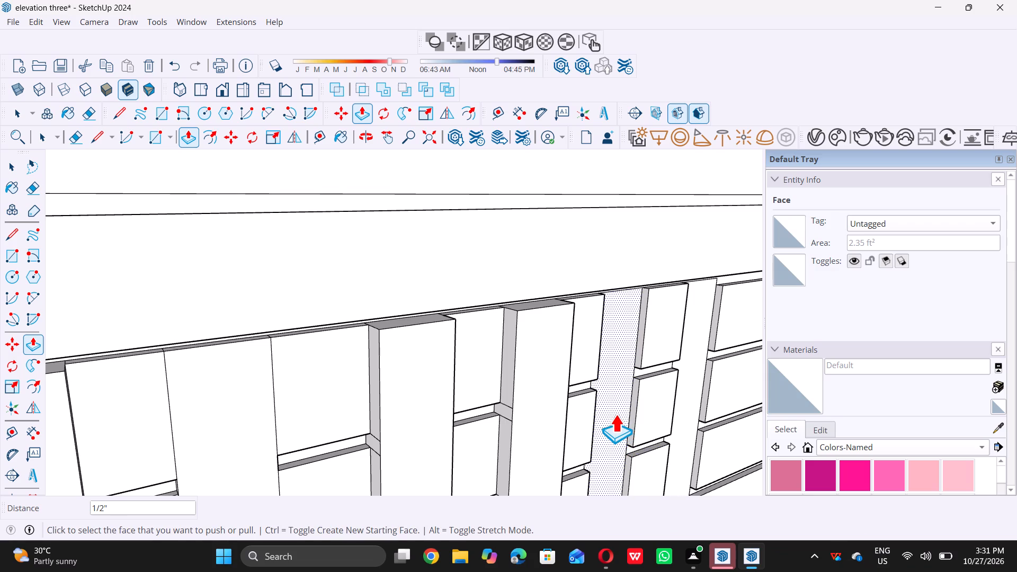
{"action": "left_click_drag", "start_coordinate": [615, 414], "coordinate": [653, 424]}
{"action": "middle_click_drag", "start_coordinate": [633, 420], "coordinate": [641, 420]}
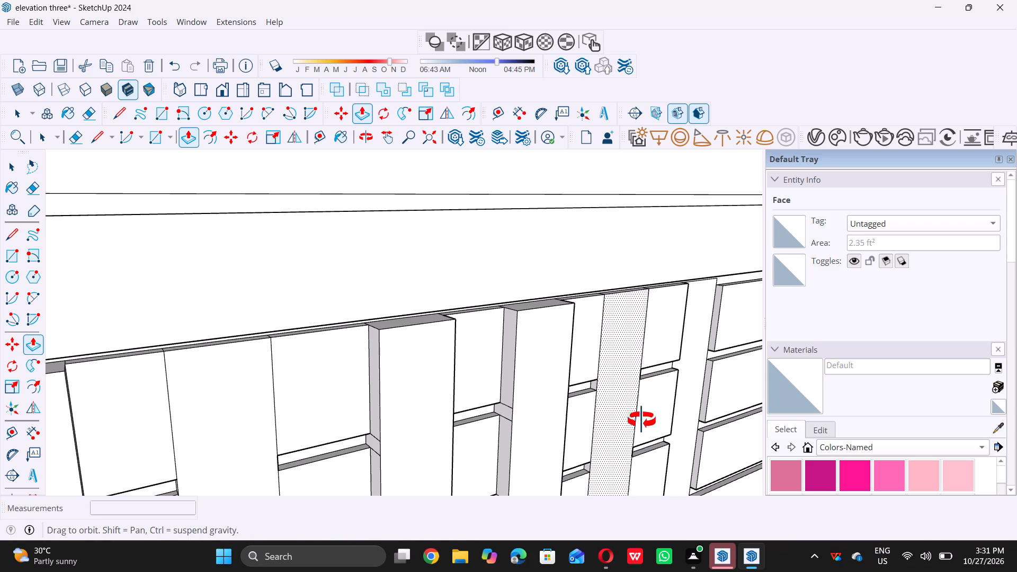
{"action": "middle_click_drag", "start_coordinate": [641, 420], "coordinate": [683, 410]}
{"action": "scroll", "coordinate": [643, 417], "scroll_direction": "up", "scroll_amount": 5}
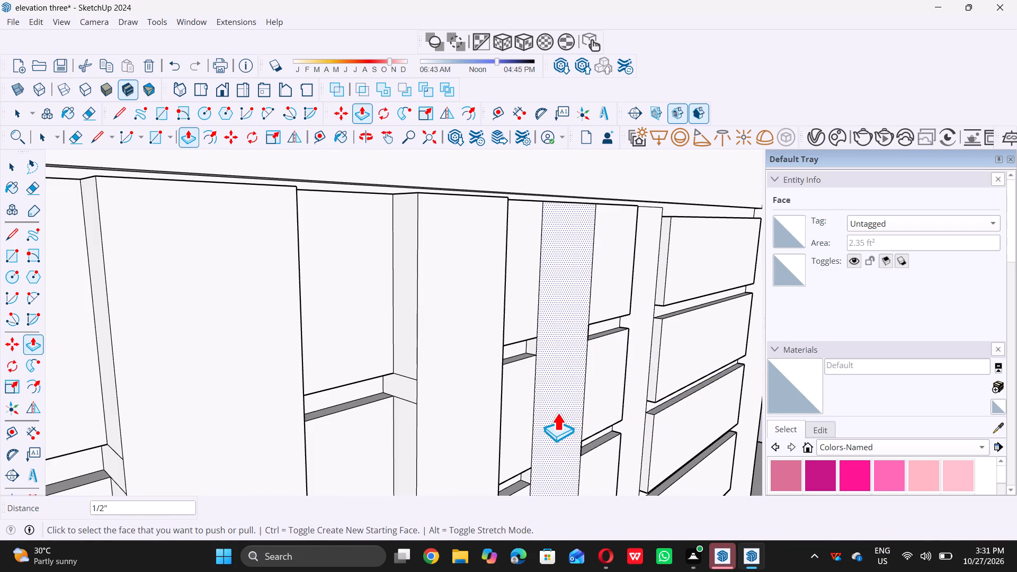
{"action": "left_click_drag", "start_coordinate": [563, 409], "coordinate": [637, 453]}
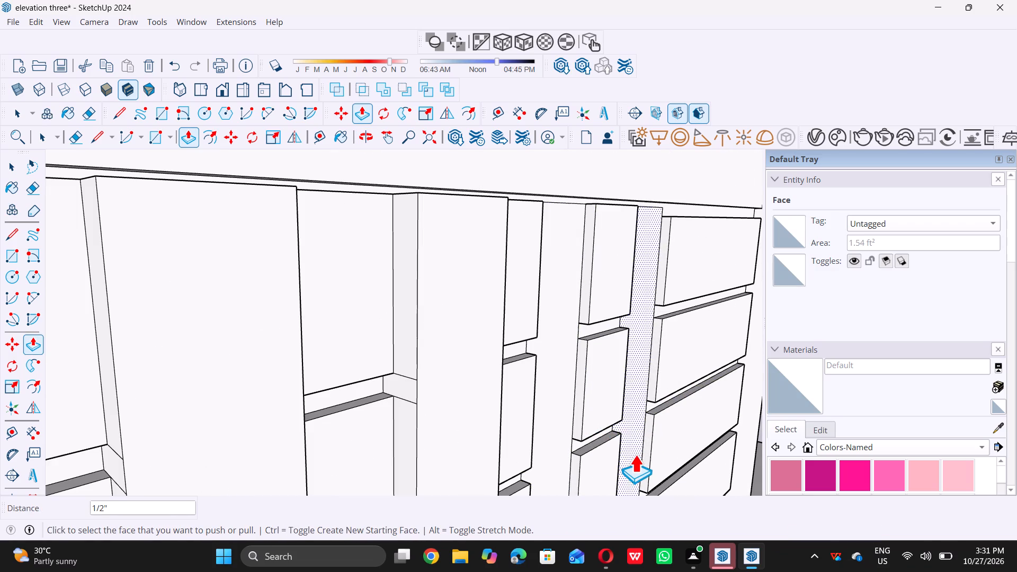
Pull the fifth vertical slat's recessed face out about 1/8" freehand and a further 1" so it projects beyond the boards.
{"action": "left_click_drag", "start_coordinate": [561, 413], "coordinate": [565, 408]}
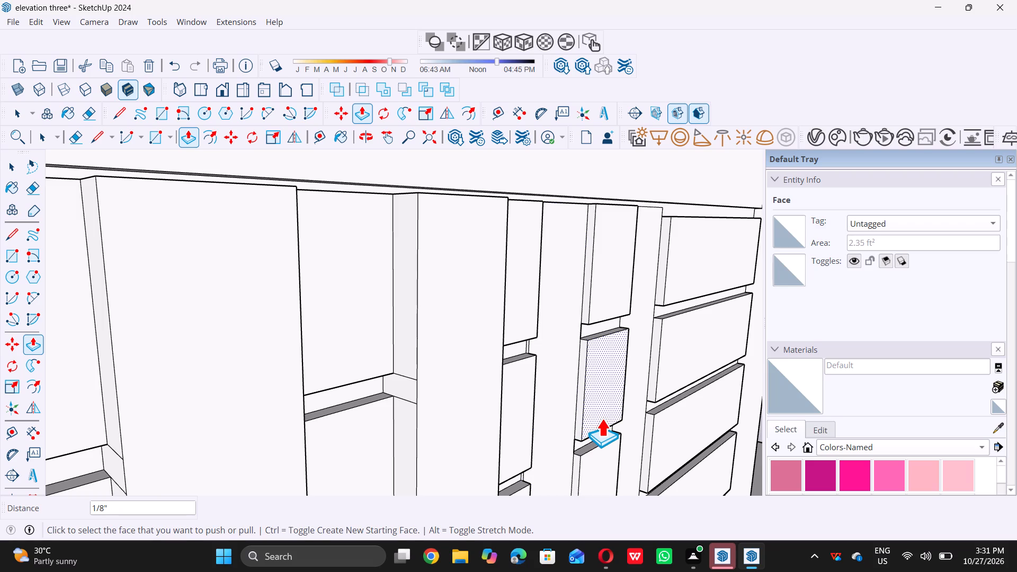
{"action": "left_click", "coordinate": [602, 418]}
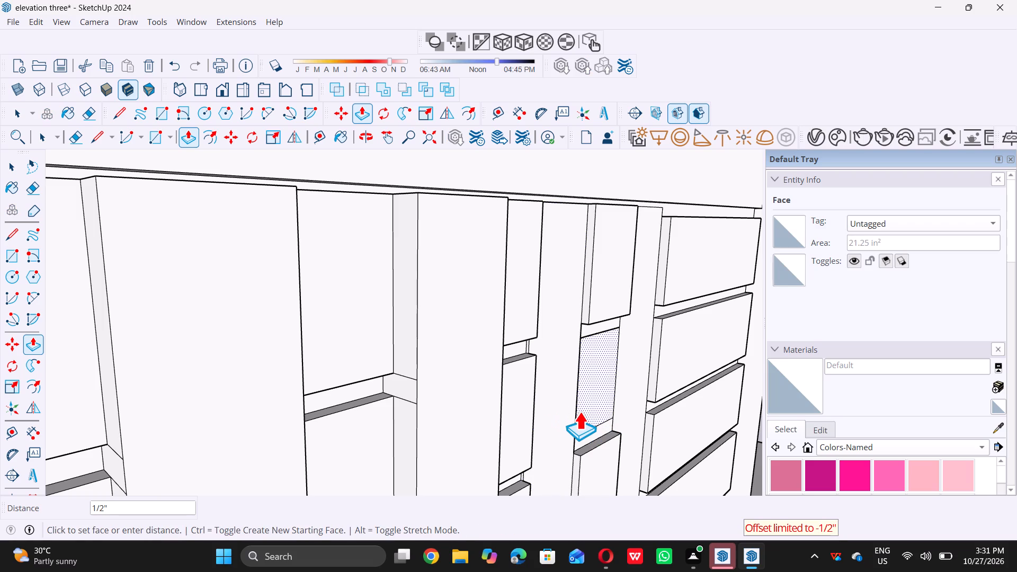
{"action": "key", "text": "space"}
{"action": "left_click", "coordinate": [550, 415]}
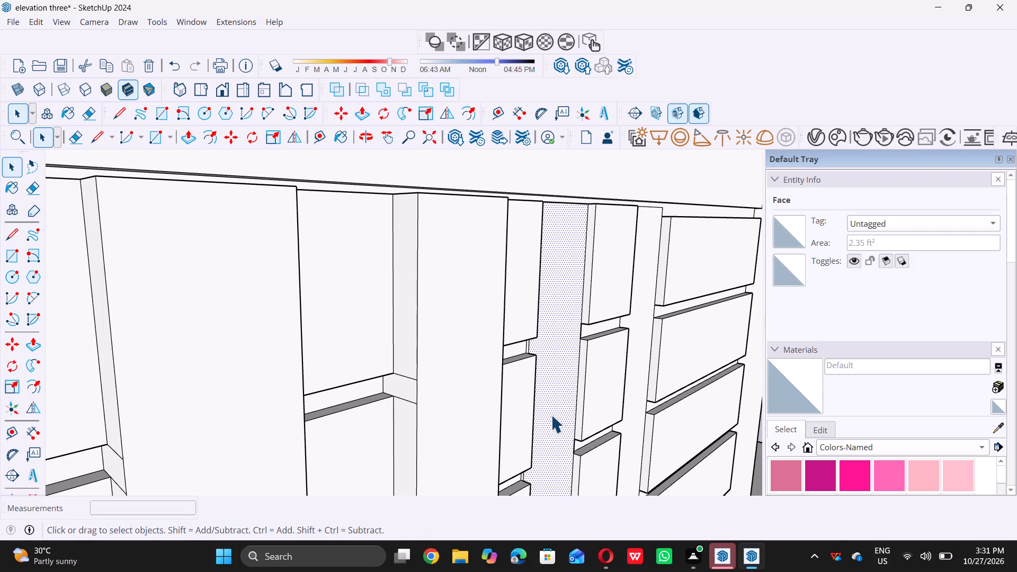
{"action": "key", "text": "p"}
{"action": "left_click", "coordinate": [552, 415]}
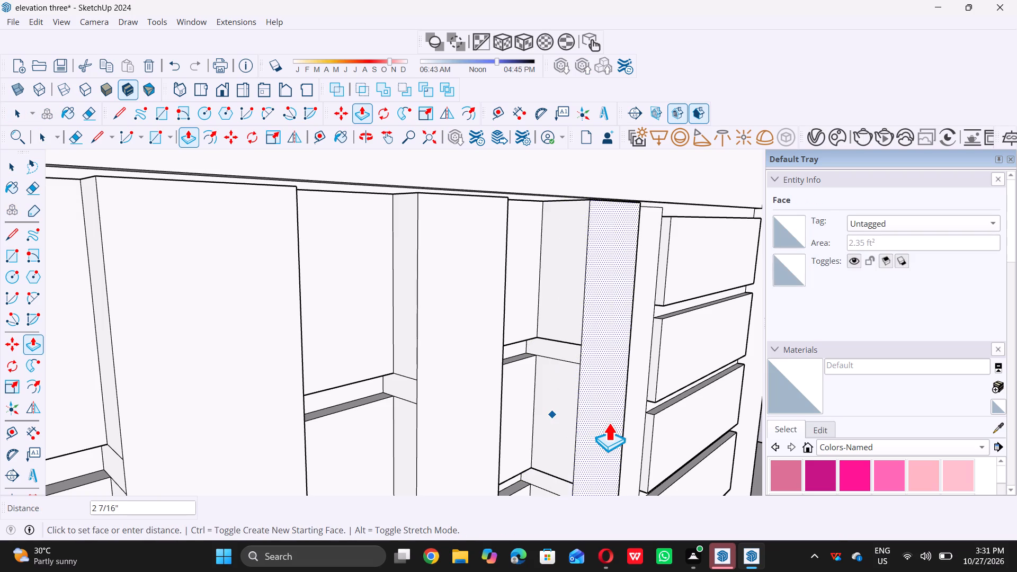
{"action": "key", "text": "1"}
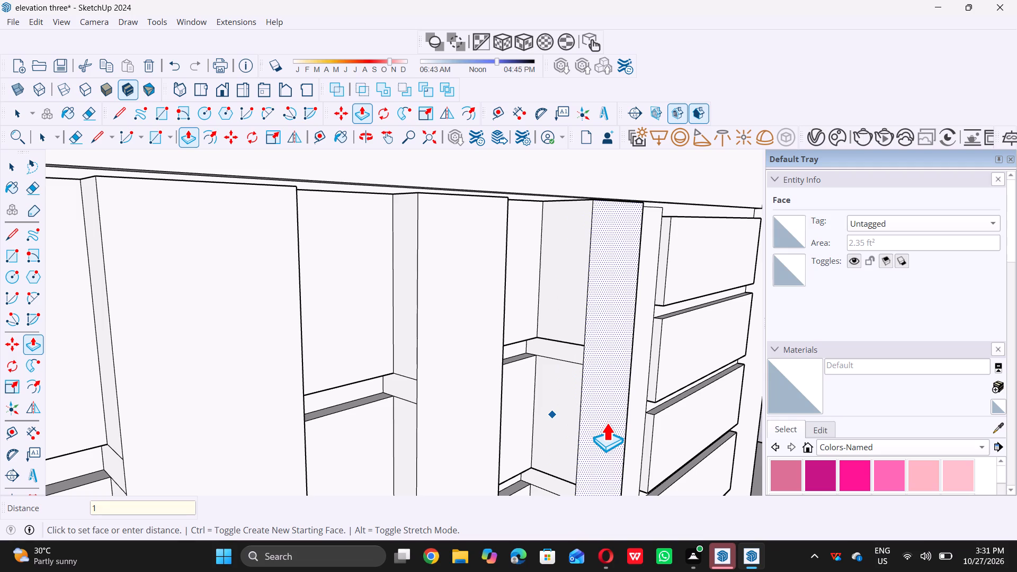
{"action": "key", "text": "shift+quotedbl"}
{"action": "key", "text": "Return"}
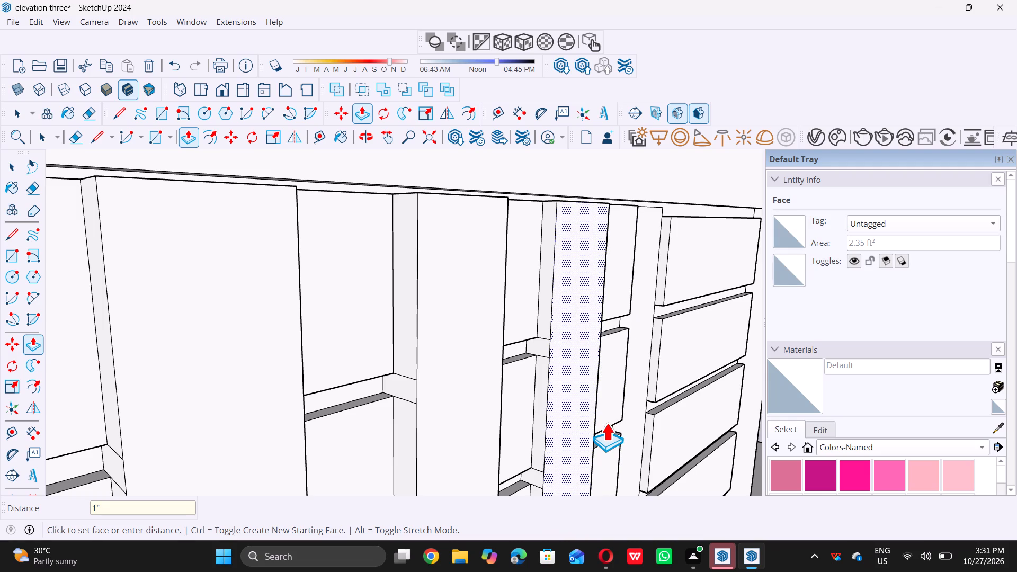
{"action": "key", "text": "space"}
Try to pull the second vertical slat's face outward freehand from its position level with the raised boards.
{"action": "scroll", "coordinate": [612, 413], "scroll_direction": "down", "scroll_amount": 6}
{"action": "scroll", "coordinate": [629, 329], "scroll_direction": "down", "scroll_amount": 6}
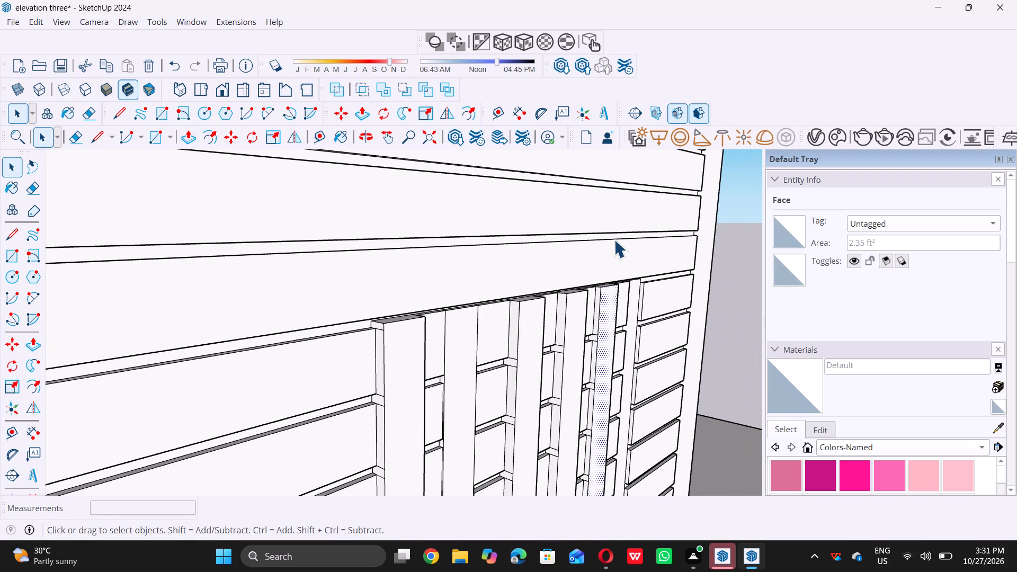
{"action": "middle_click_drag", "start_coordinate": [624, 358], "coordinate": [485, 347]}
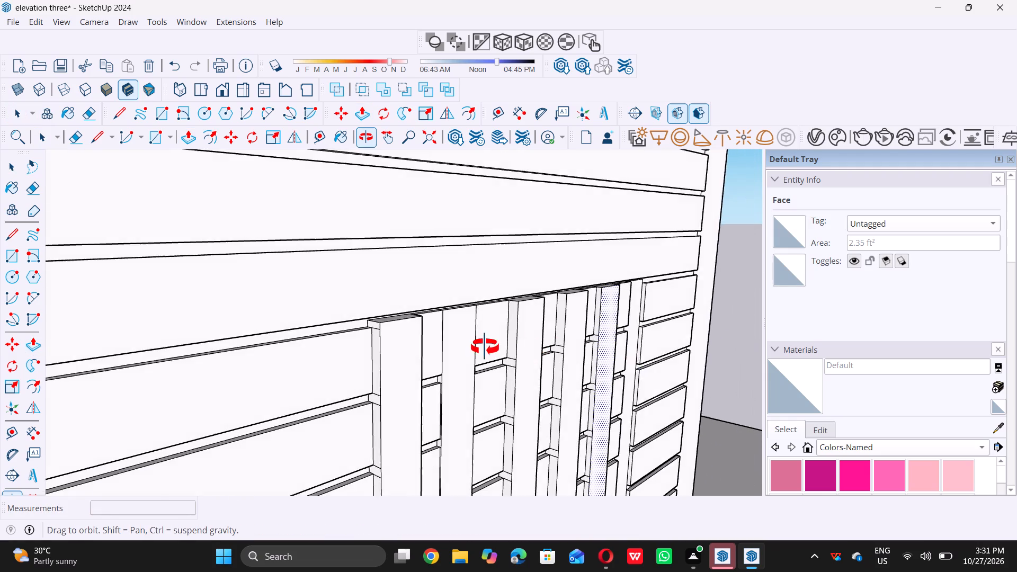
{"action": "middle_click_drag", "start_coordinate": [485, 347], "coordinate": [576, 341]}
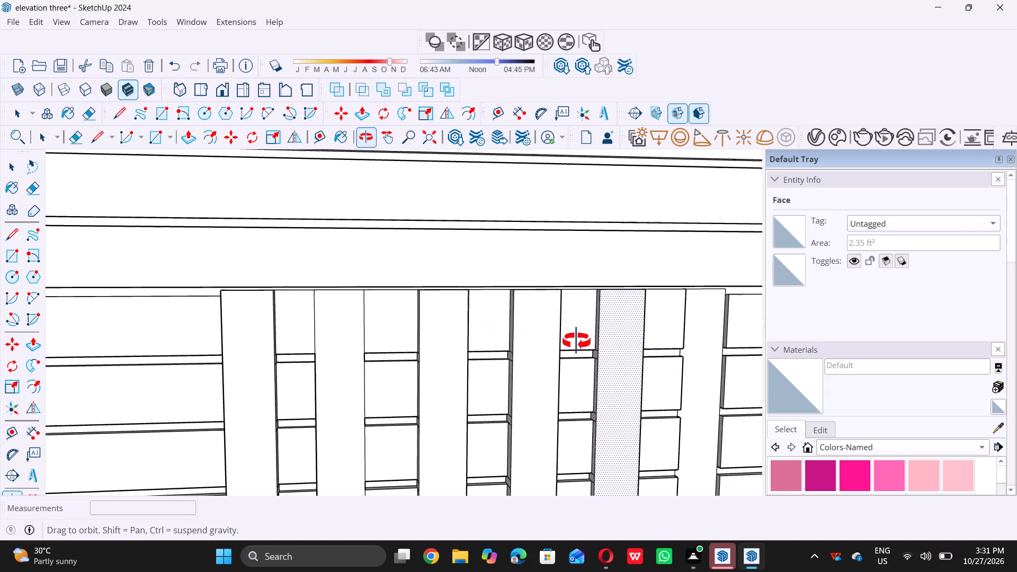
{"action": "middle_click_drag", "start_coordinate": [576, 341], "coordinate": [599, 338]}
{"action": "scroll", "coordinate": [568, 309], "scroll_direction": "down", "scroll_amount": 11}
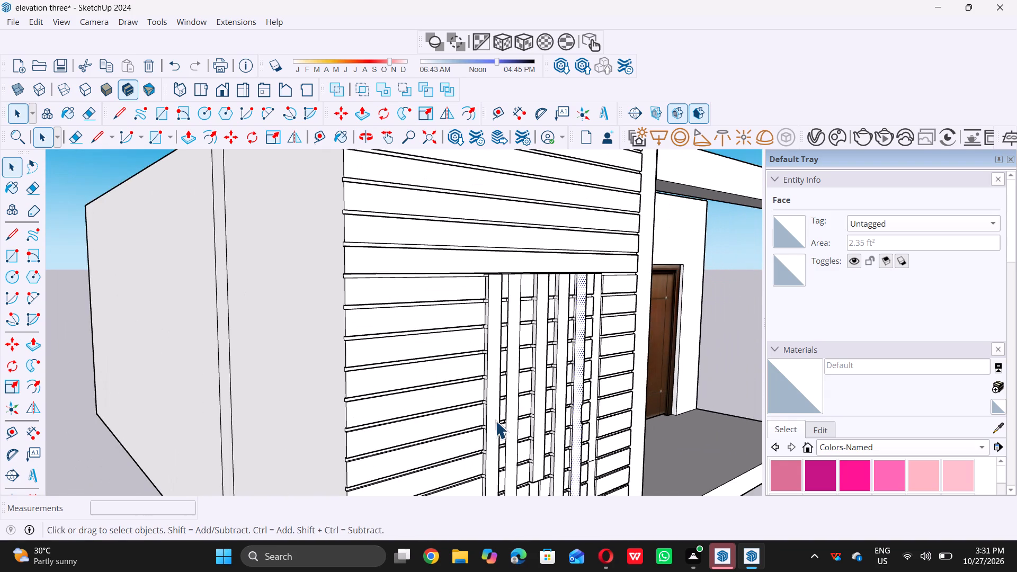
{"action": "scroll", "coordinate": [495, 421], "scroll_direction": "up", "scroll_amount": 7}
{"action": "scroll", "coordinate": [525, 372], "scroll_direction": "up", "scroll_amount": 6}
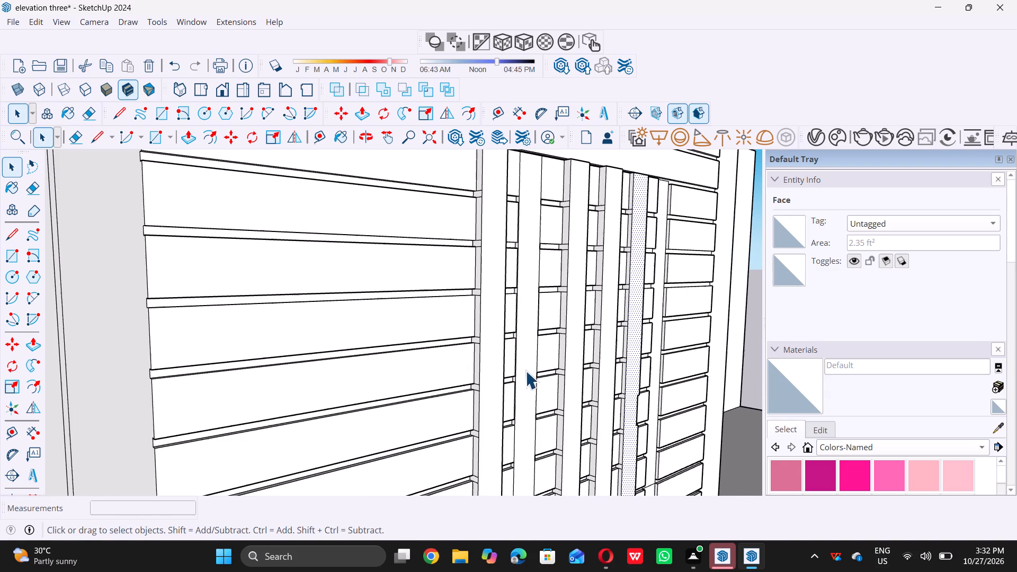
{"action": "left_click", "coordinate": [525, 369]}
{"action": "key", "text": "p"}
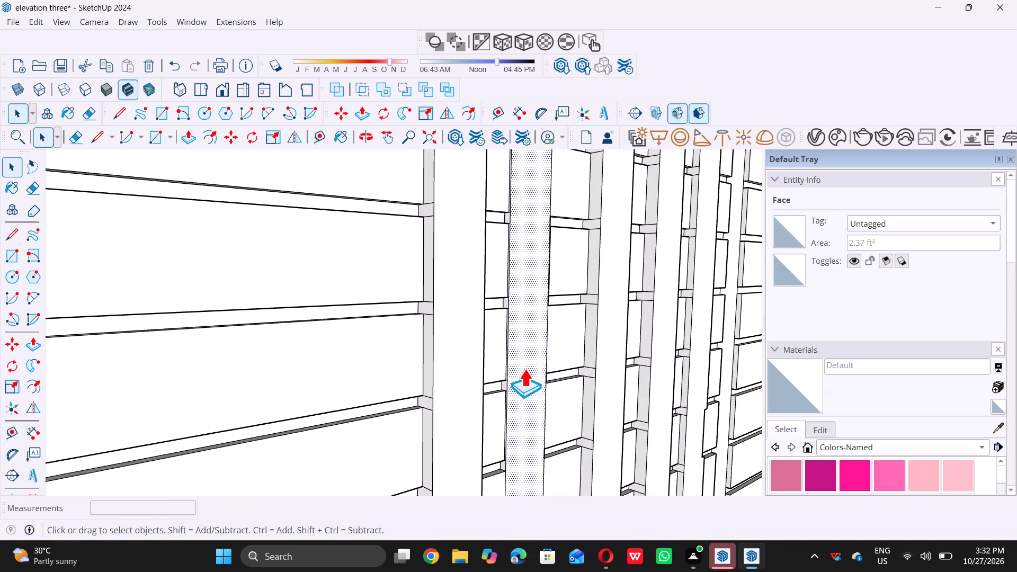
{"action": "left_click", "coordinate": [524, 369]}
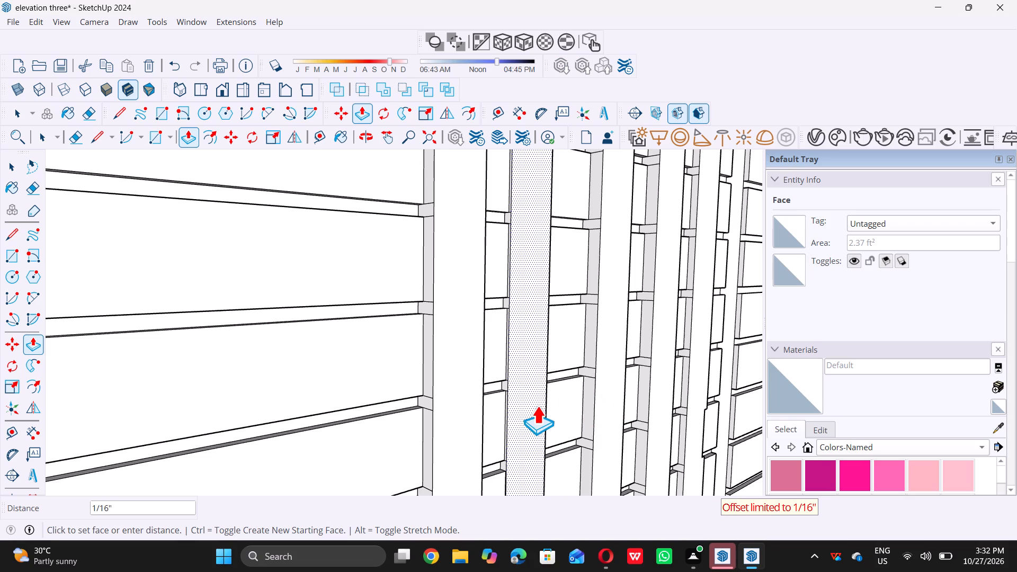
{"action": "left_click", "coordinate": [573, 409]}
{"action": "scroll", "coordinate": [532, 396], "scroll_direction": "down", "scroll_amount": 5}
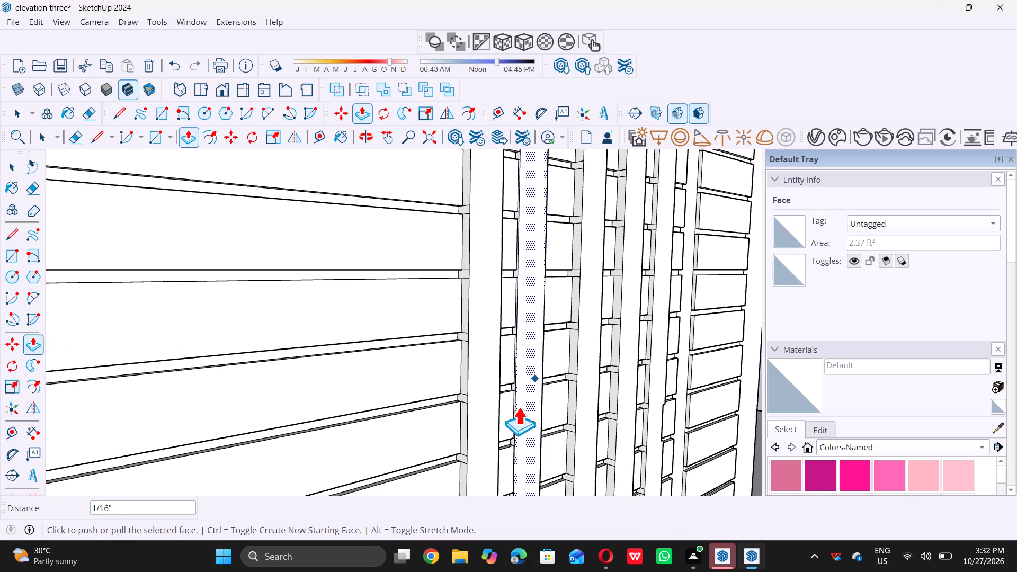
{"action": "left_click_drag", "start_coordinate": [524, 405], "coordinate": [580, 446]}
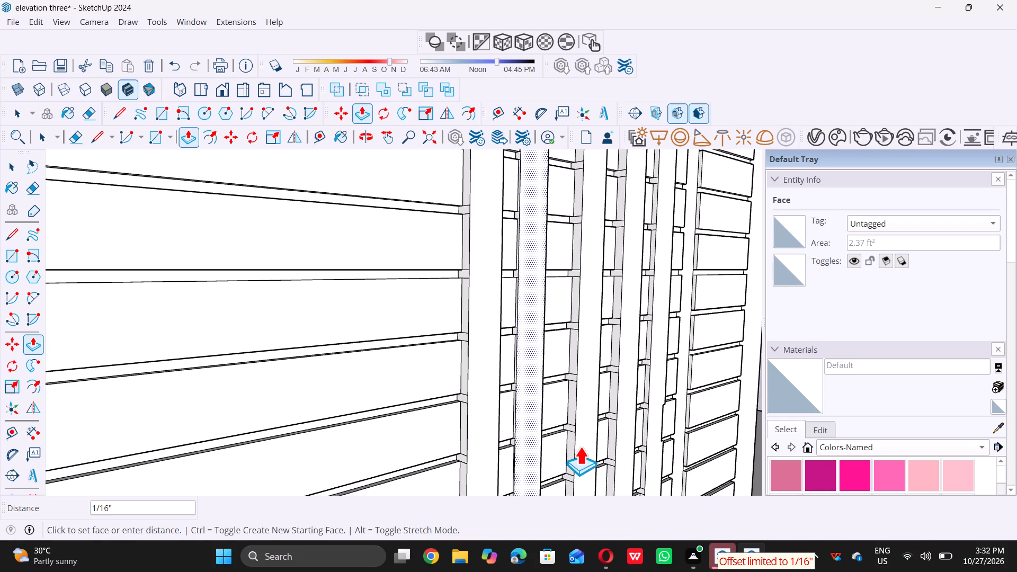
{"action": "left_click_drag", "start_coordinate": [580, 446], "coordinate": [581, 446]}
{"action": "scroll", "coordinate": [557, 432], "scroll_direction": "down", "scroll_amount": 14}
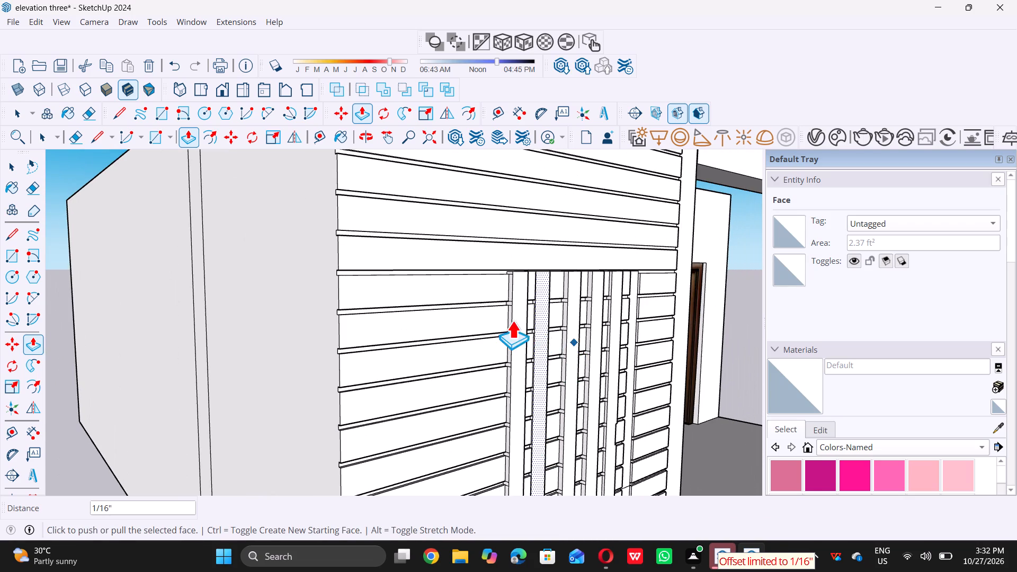
Pull the second vertical slat's face 1" outward so it projects beyond the raised boards.
{"action": "middle_click_drag", "start_coordinate": [507, 318], "coordinate": [593, 378]}
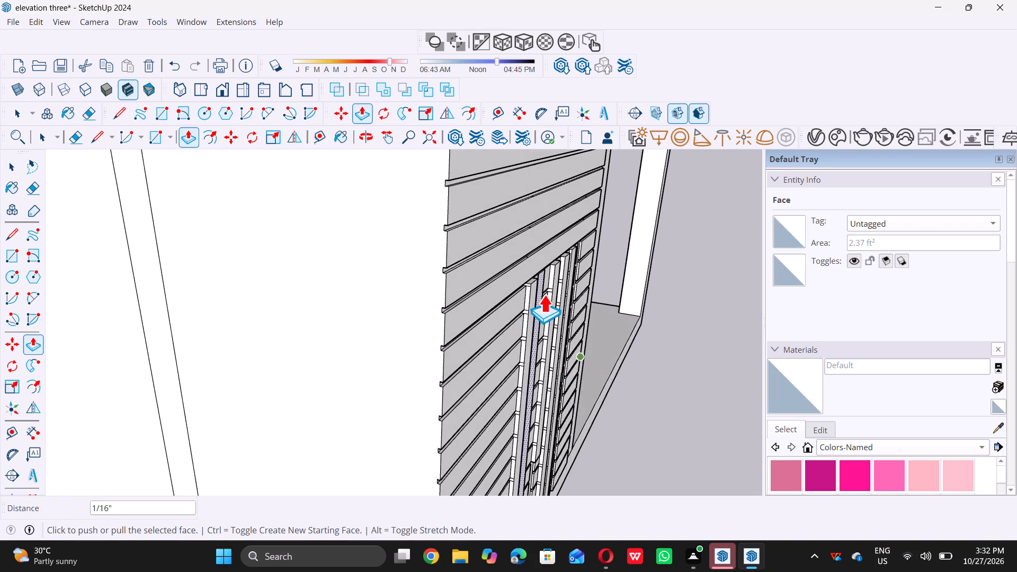
{"action": "scroll", "coordinate": [544, 294], "scroll_direction": "up", "scroll_amount": 16}
{"action": "left_click_drag", "start_coordinate": [534, 289], "coordinate": [587, 334]}
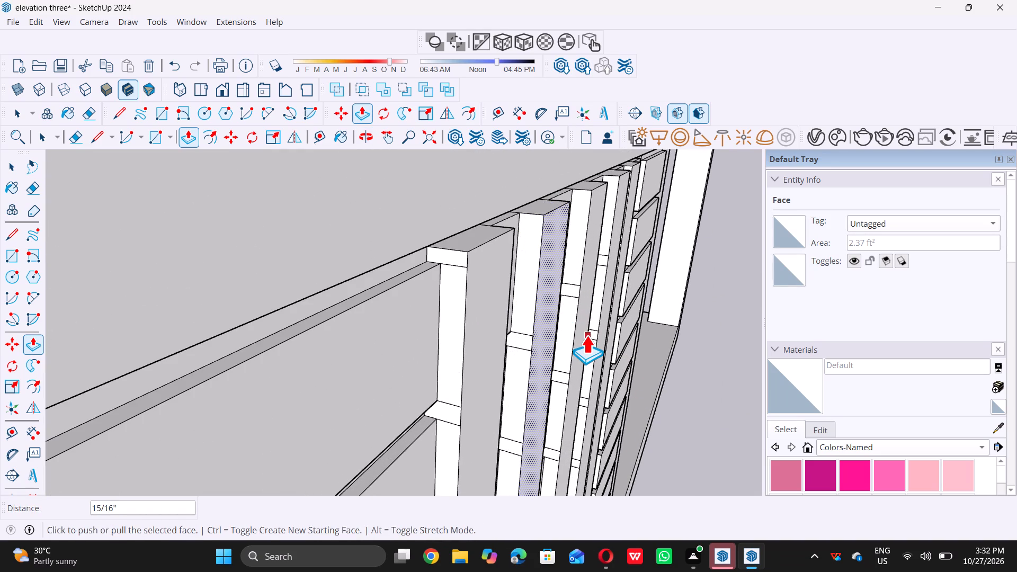
{"action": "type", "text": "1\""}
{"action": "key", "text": "Return"}
{"action": "key", "text": "space"}
Examine the pulled-out vertical slats up close and the cladding within the whole front elevation.
{"action": "scroll", "coordinate": [582, 380], "scroll_direction": "down", "scroll_amount": 6}
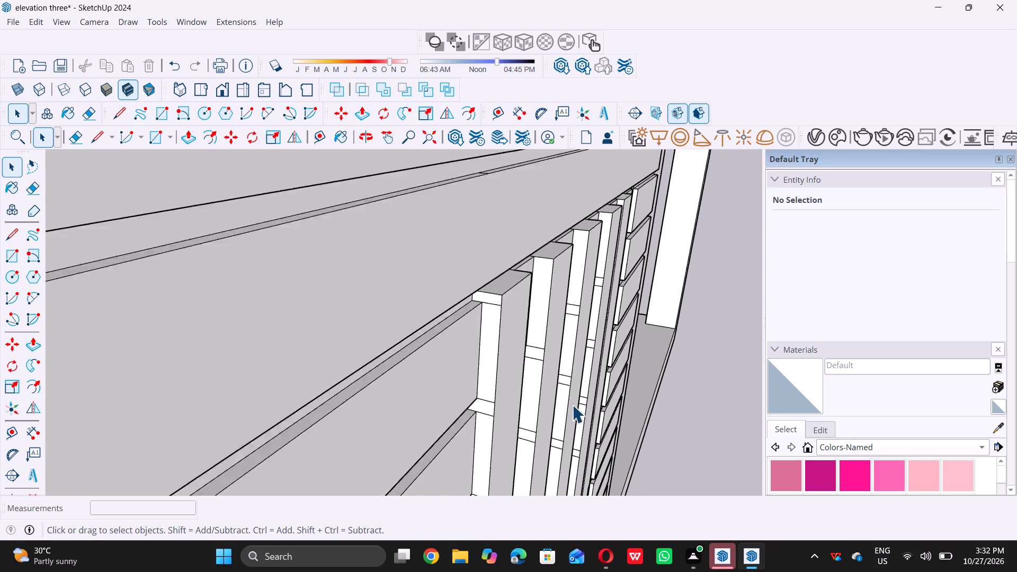
{"action": "scroll", "coordinate": [572, 405], "scroll_direction": "down", "scroll_amount": 20}
{"action": "scroll", "coordinate": [572, 405], "scroll_direction": "down", "scroll_amount": 17}
{"action": "middle_click_drag", "start_coordinate": [631, 323], "coordinate": [387, 276]}
{"action": "scroll", "coordinate": [392, 272], "scroll_direction": "down", "scroll_amount": 6}
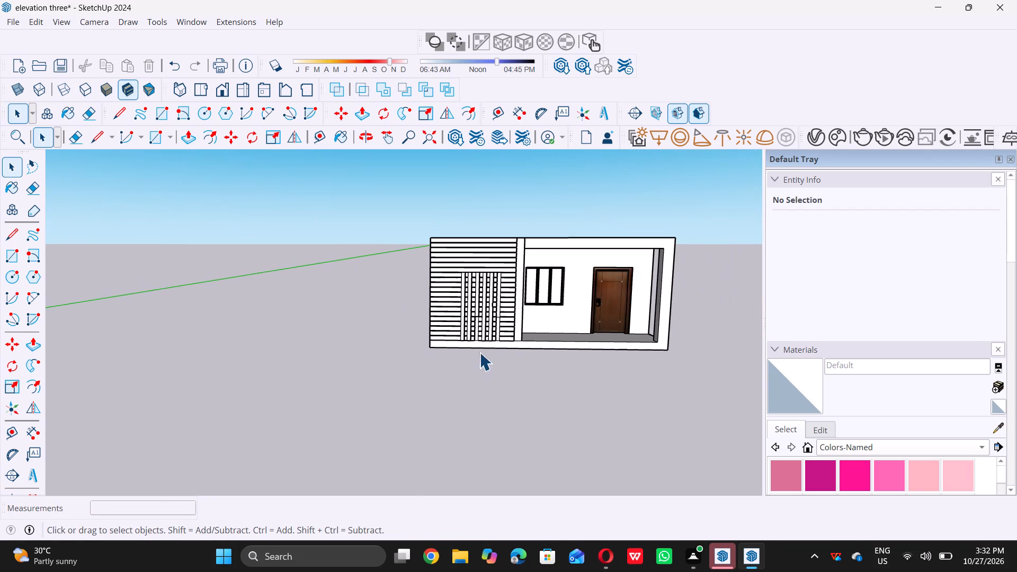
{"action": "middle_click_drag", "start_coordinate": [478, 314], "coordinate": [482, 296]}
{"action": "scroll", "coordinate": [482, 296], "scroll_direction": "up", "scroll_amount": 19}
{"action": "middle_click_drag", "start_coordinate": [434, 315], "coordinate": [321, 301]}
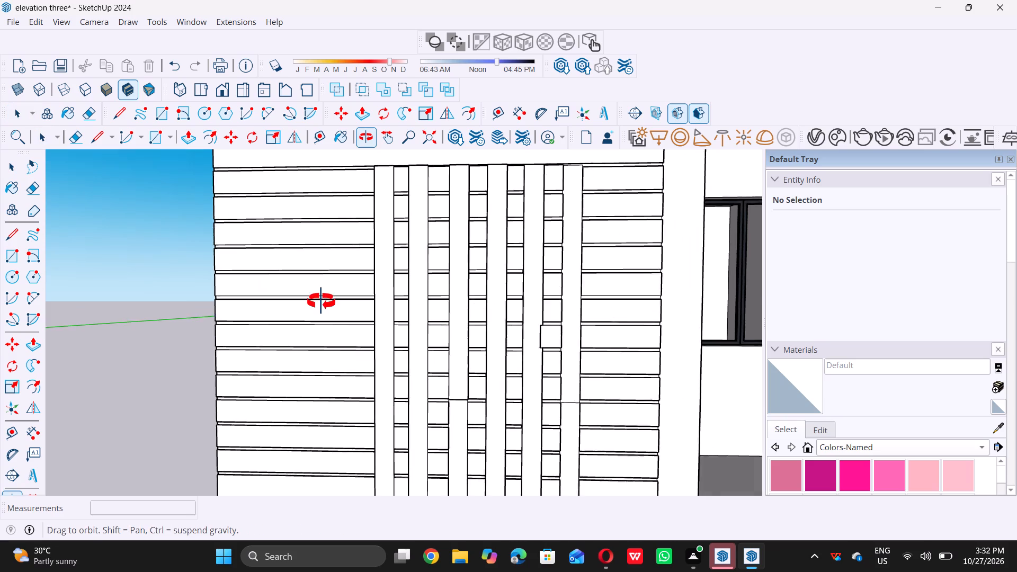
{"action": "middle_click_drag", "start_coordinate": [321, 301], "coordinate": [334, 305]}
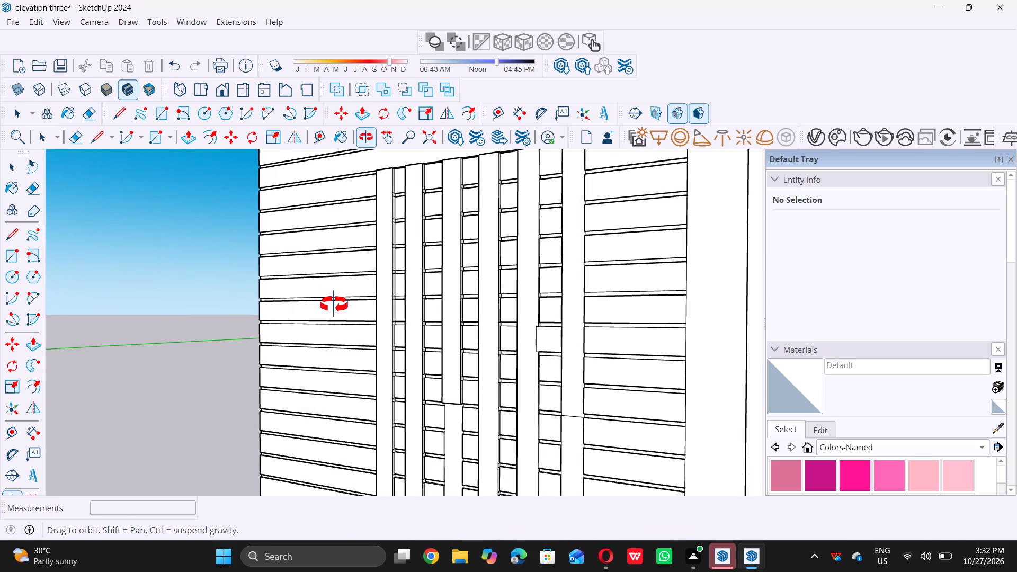
{"action": "middle_click_drag", "start_coordinate": [334, 305], "coordinate": [513, 347]}
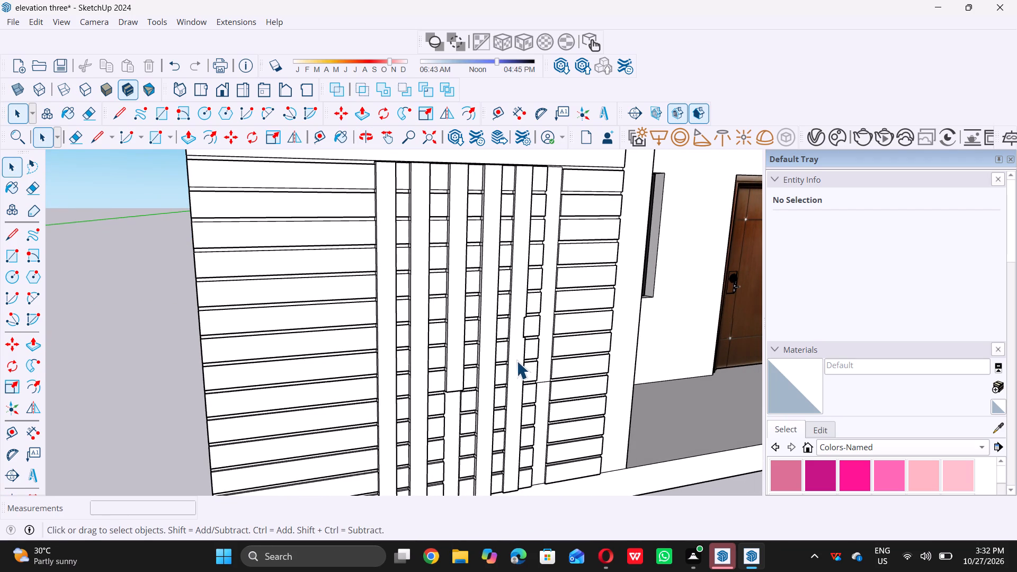
{"action": "scroll", "coordinate": [478, 394], "scroll_direction": "down", "scroll_amount": 12}
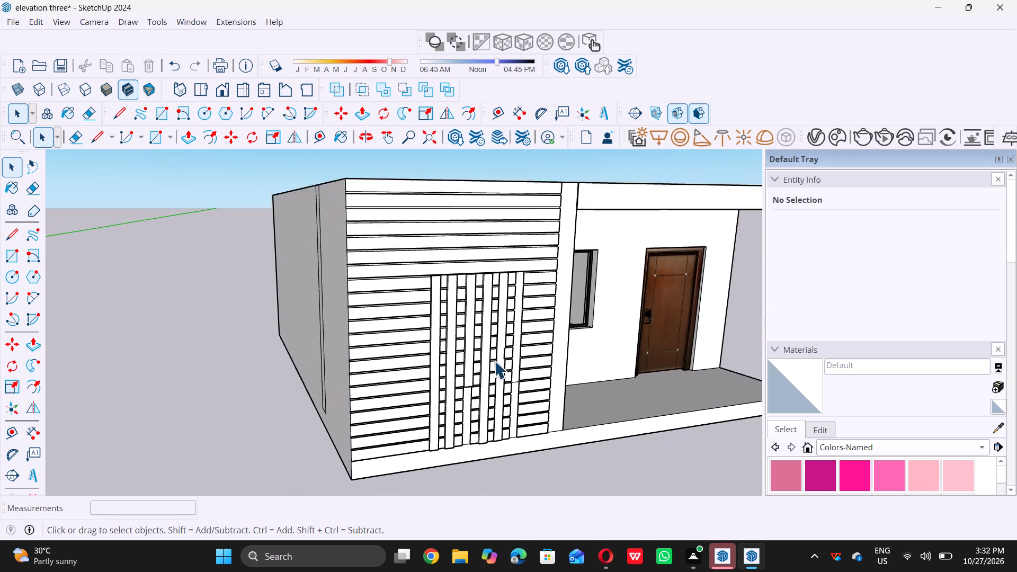
{"action": "scroll", "coordinate": [494, 361], "scroll_direction": "down", "scroll_amount": 7}
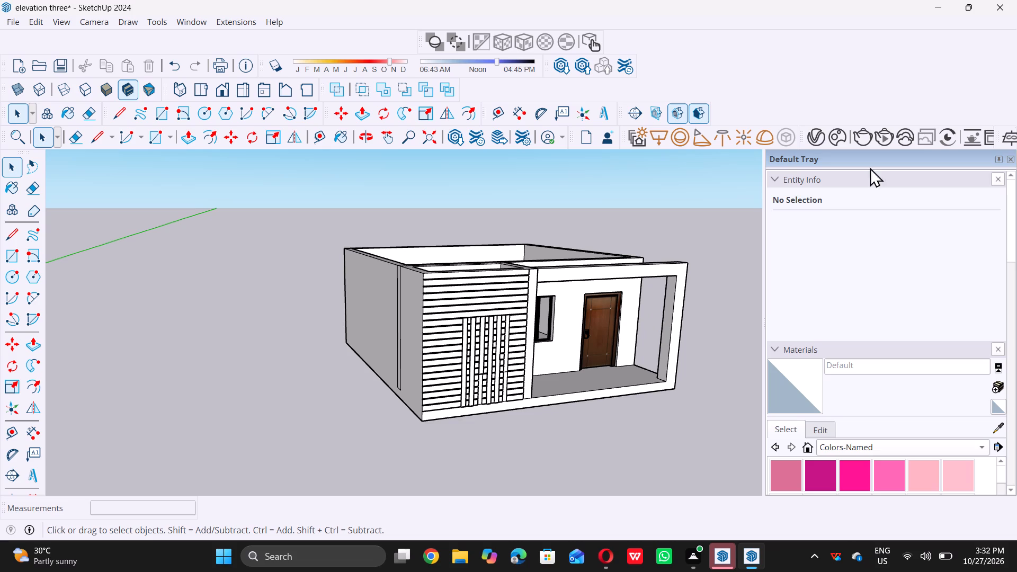
{"action": "scroll", "coordinate": [496, 434], "scroll_direction": "down", "scroll_amount": 3}
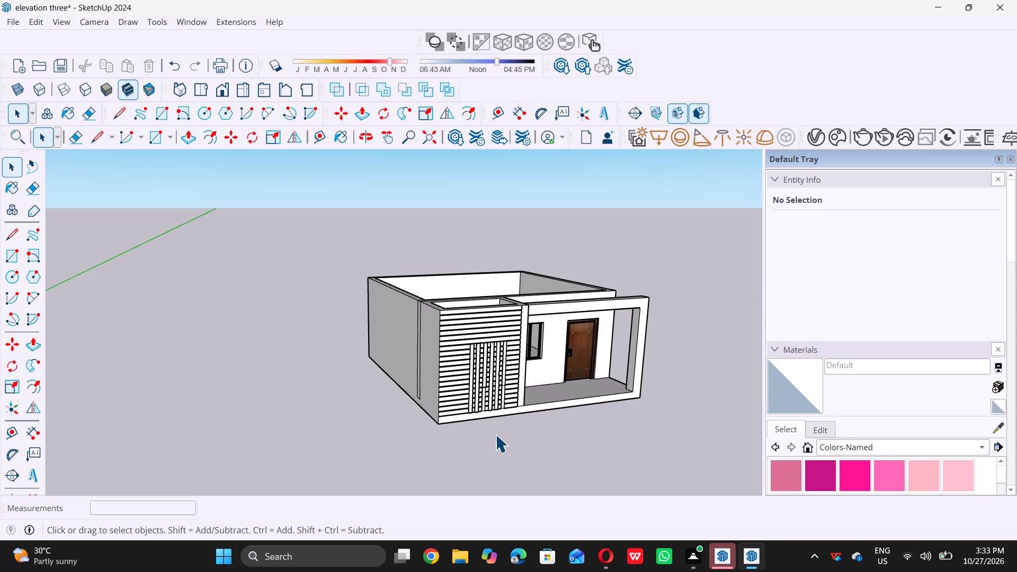
{"action": "left_click", "coordinate": [582, 396]}
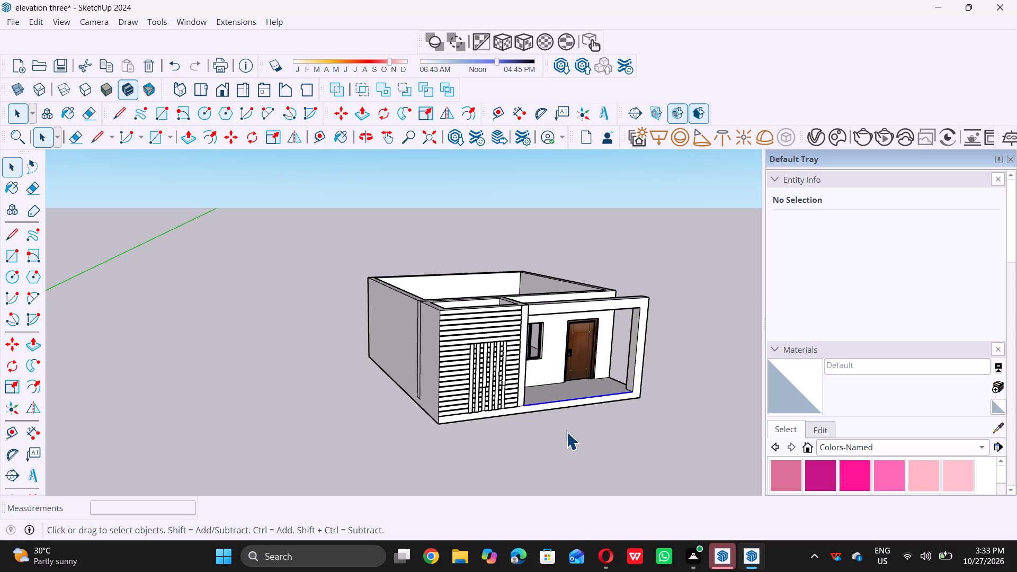
{"action": "left_click", "coordinate": [572, 446]}
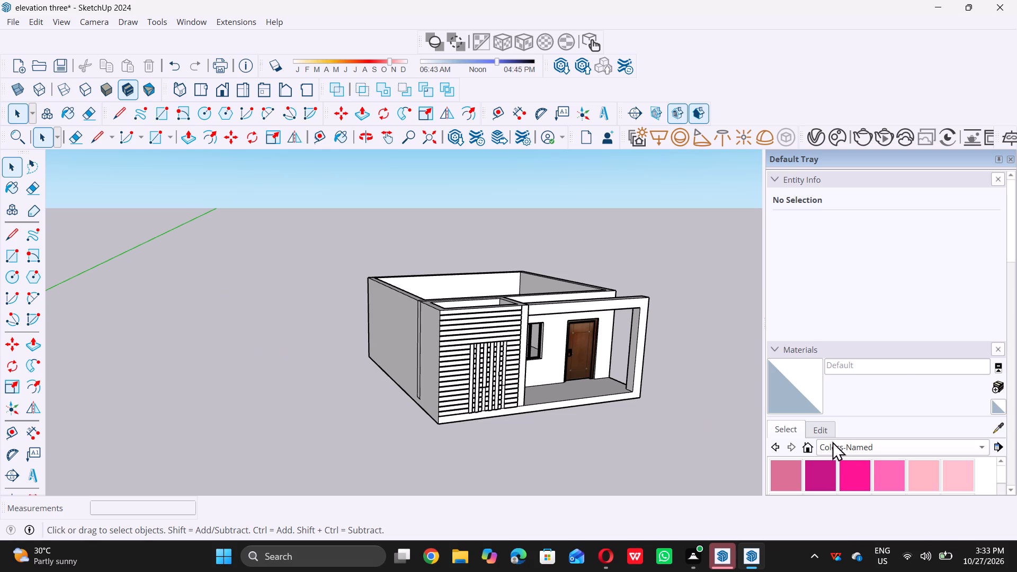
Examine the slats and horizontal boards again, from the front and obliquely, for uneven or unfinished areas.
{"action": "middle_click_drag", "start_coordinate": [499, 422], "coordinate": [405, 396]}
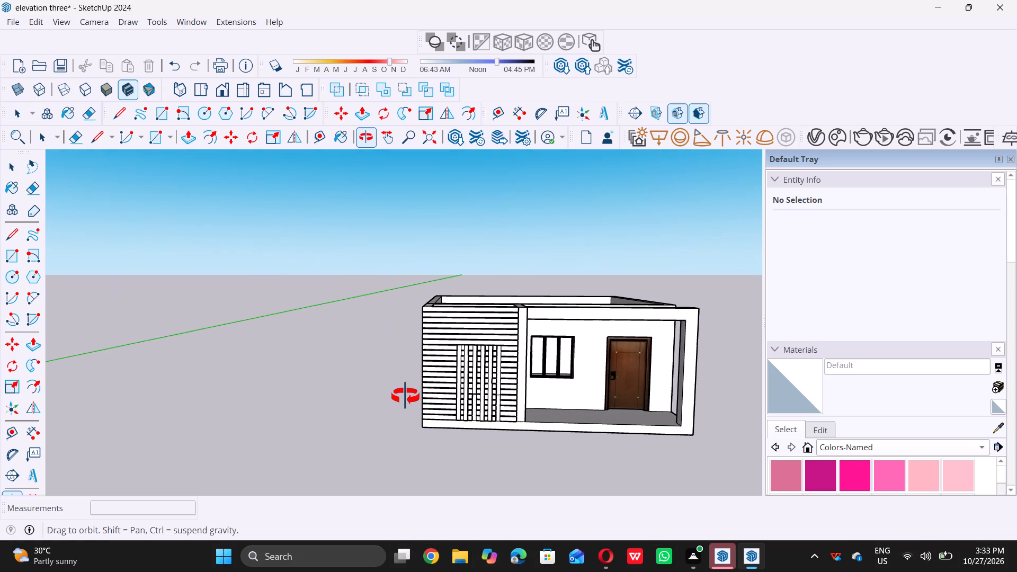
{"action": "middle_click_drag", "start_coordinate": [405, 396], "coordinate": [427, 377]}
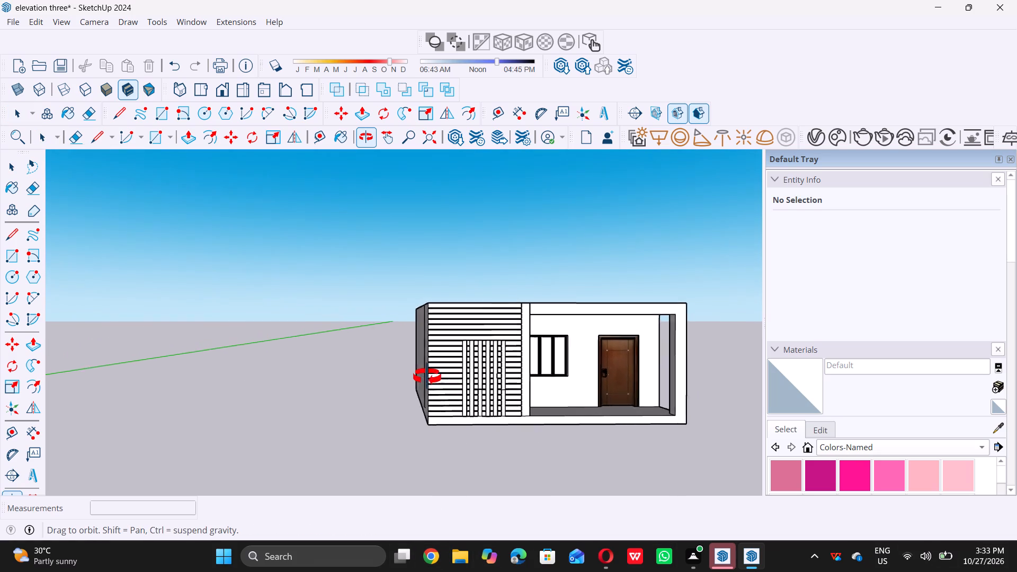
{"action": "middle_click_drag", "start_coordinate": [427, 377], "coordinate": [411, 375]}
{"action": "scroll", "coordinate": [416, 378], "scroll_direction": "up", "scroll_amount": 5}
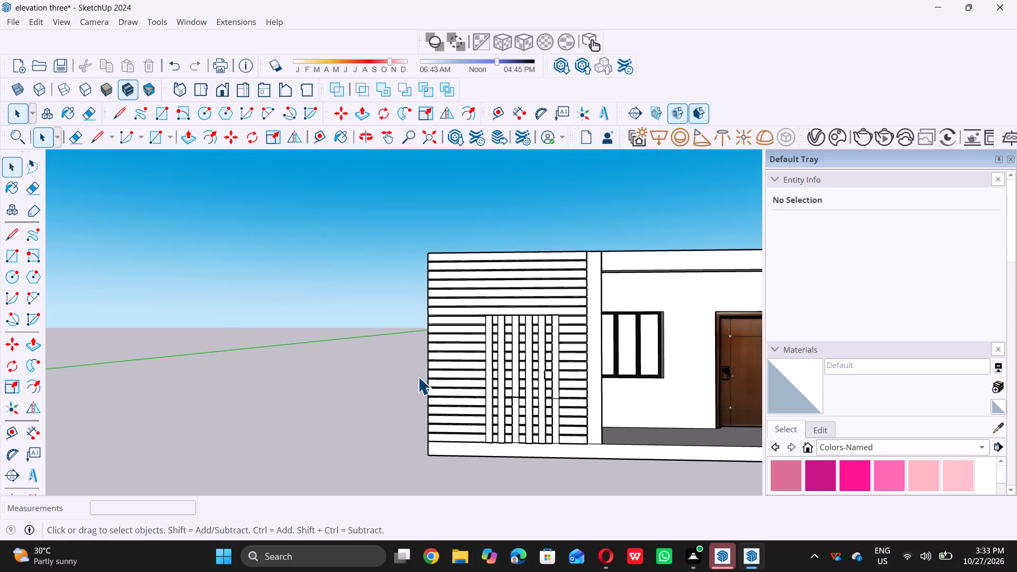
{"action": "scroll", "coordinate": [418, 376], "scroll_direction": "up", "scroll_amount": 1}
{"action": "middle_click_drag", "start_coordinate": [418, 371], "coordinate": [421, 370]}
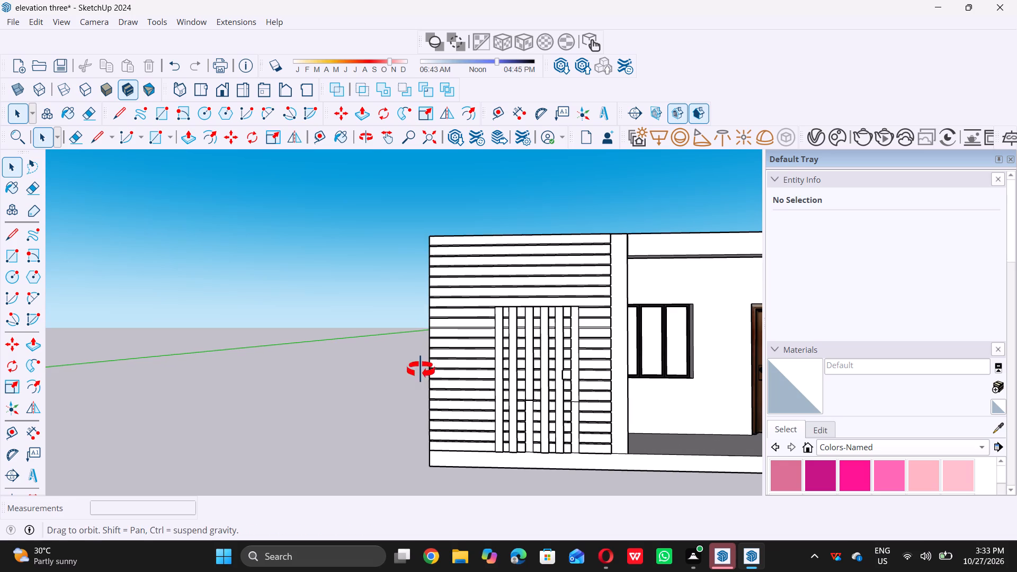
{"action": "middle_click_drag", "start_coordinate": [421, 370], "coordinate": [420, 362]}
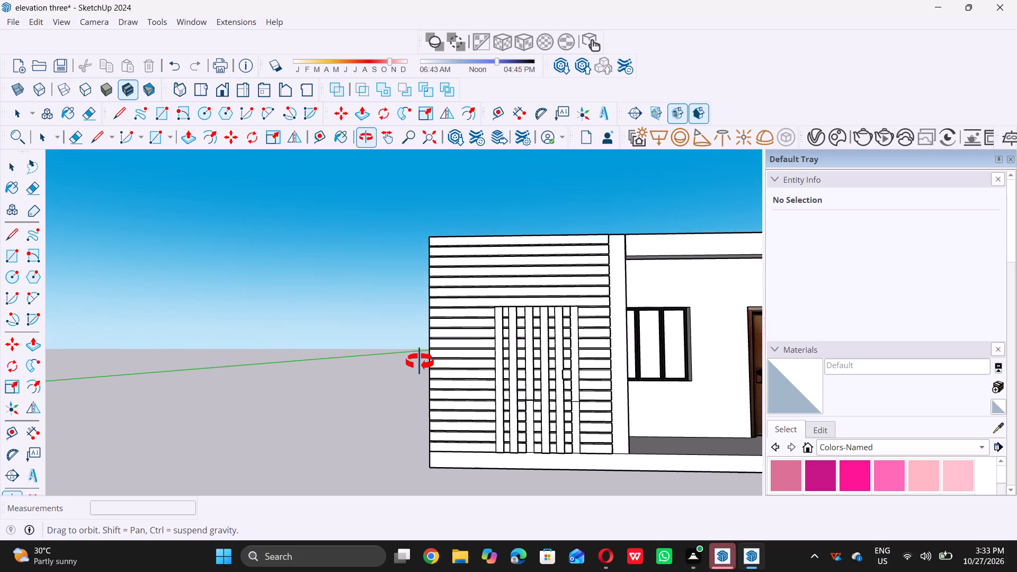
{"action": "middle_click_drag", "start_coordinate": [420, 362], "coordinate": [419, 362]}
{"action": "scroll", "coordinate": [434, 382], "scroll_direction": "up", "scroll_amount": 5}
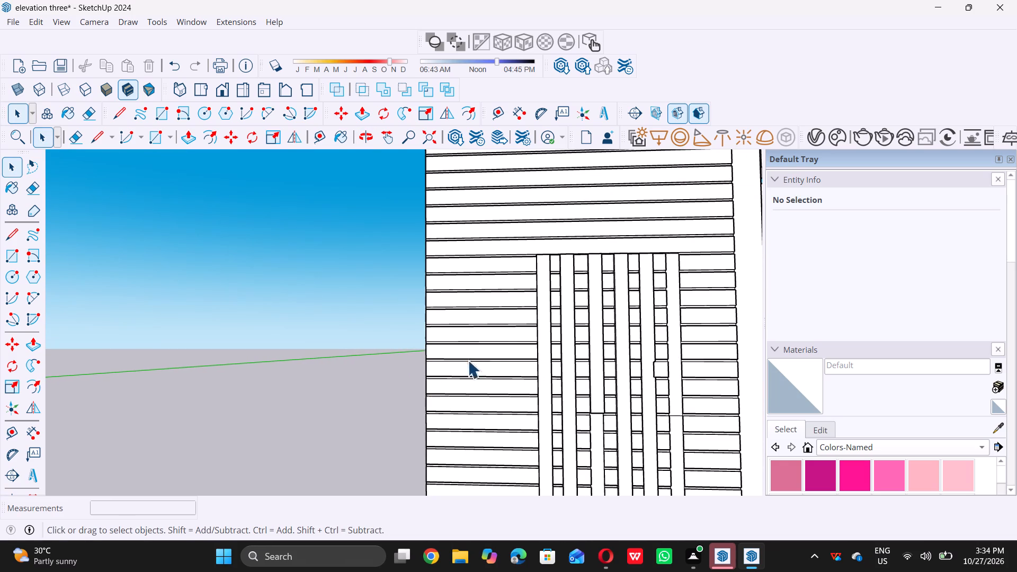
{"action": "scroll", "coordinate": [575, 261], "scroll_direction": "up", "scroll_amount": 7}
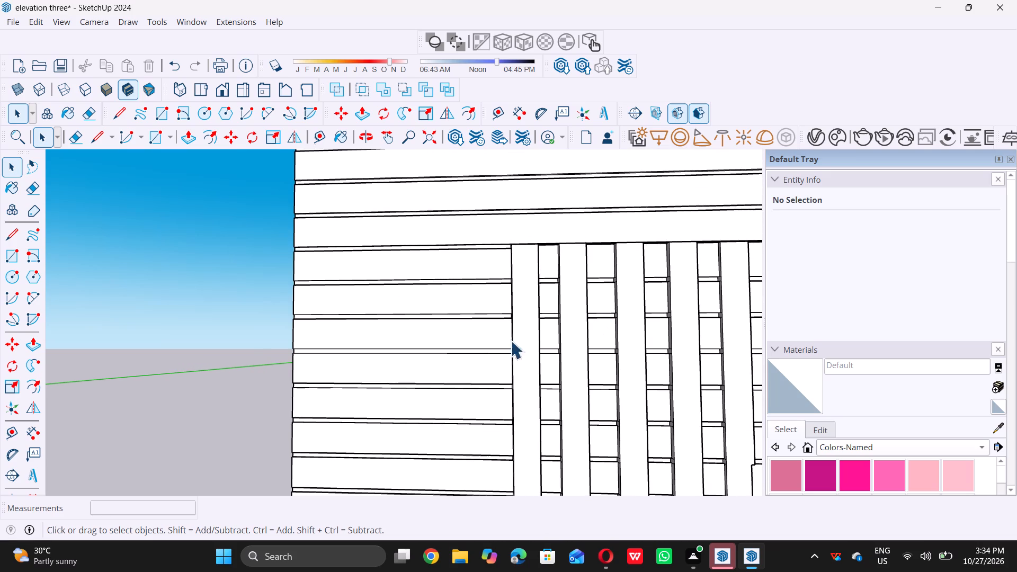
{"action": "scroll", "coordinate": [508, 317], "scroll_direction": "down", "scroll_amount": 13}
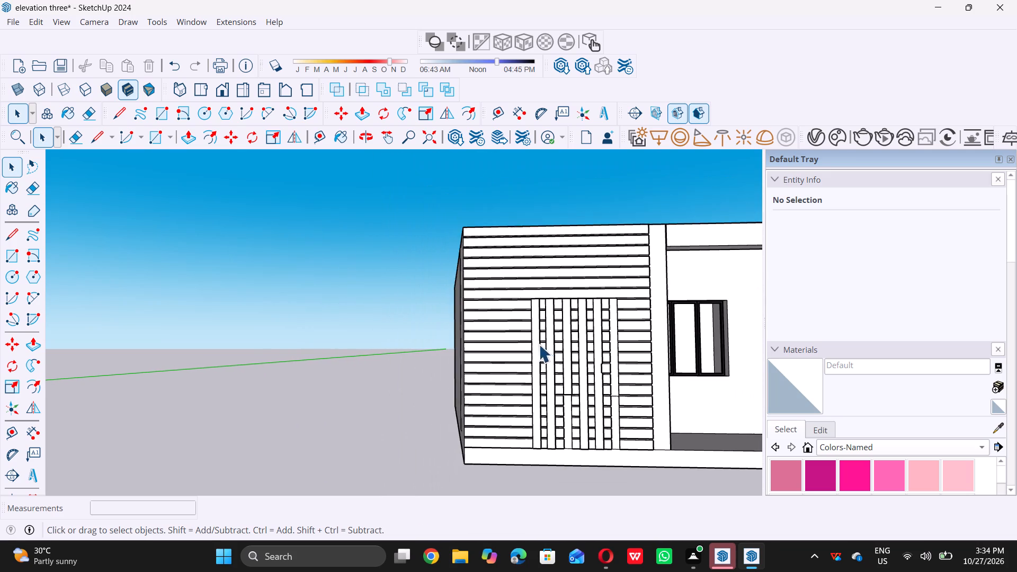
{"action": "middle_click_drag", "start_coordinate": [505, 388], "coordinate": [592, 440]}
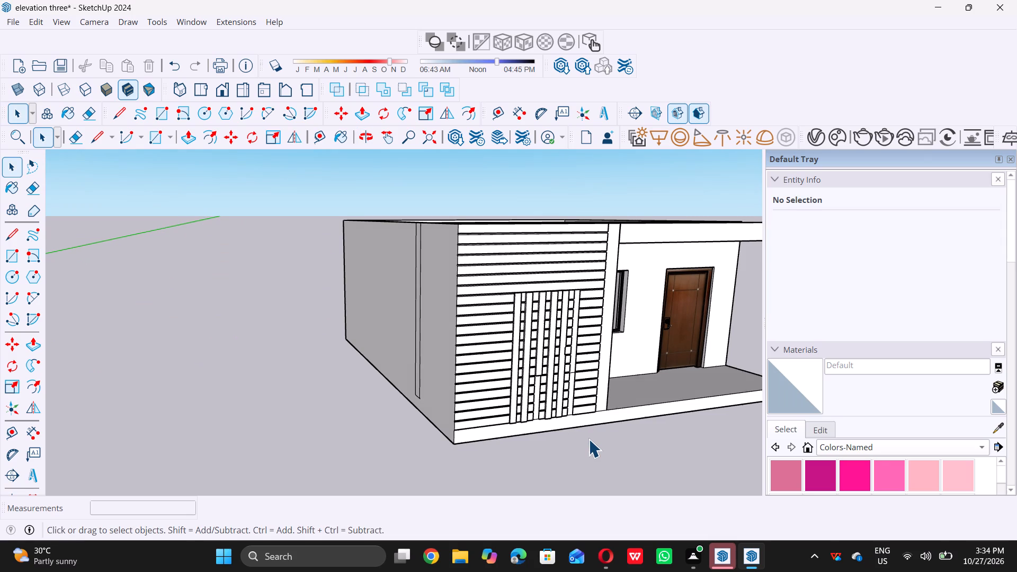
{"action": "scroll", "coordinate": [548, 426], "scroll_direction": "up", "scroll_amount": 1}
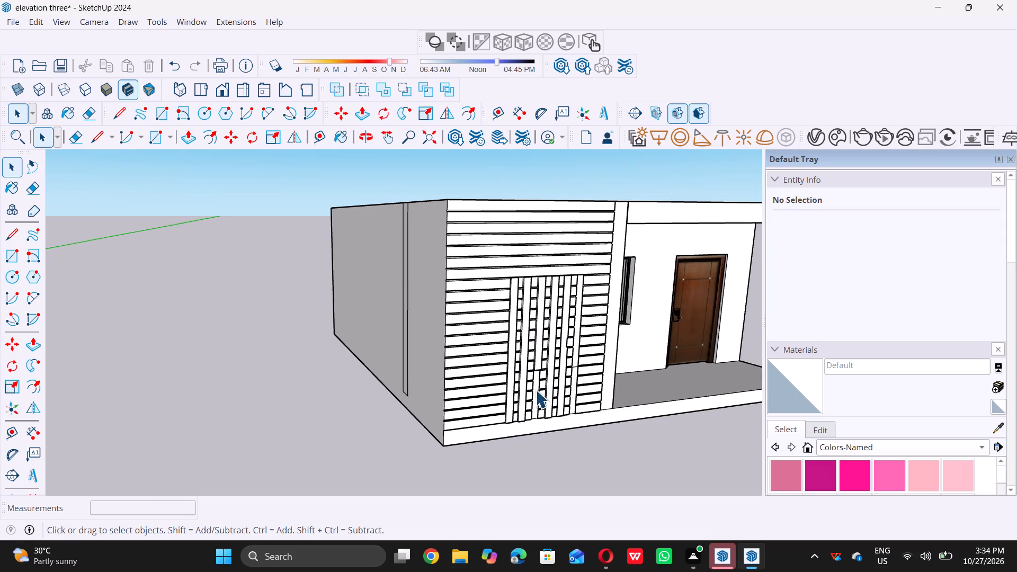
{"action": "scroll", "coordinate": [530, 344], "scroll_direction": "up", "scroll_amount": 18}
{"action": "scroll", "coordinate": [500, 355], "scroll_direction": "down", "scroll_amount": 3}
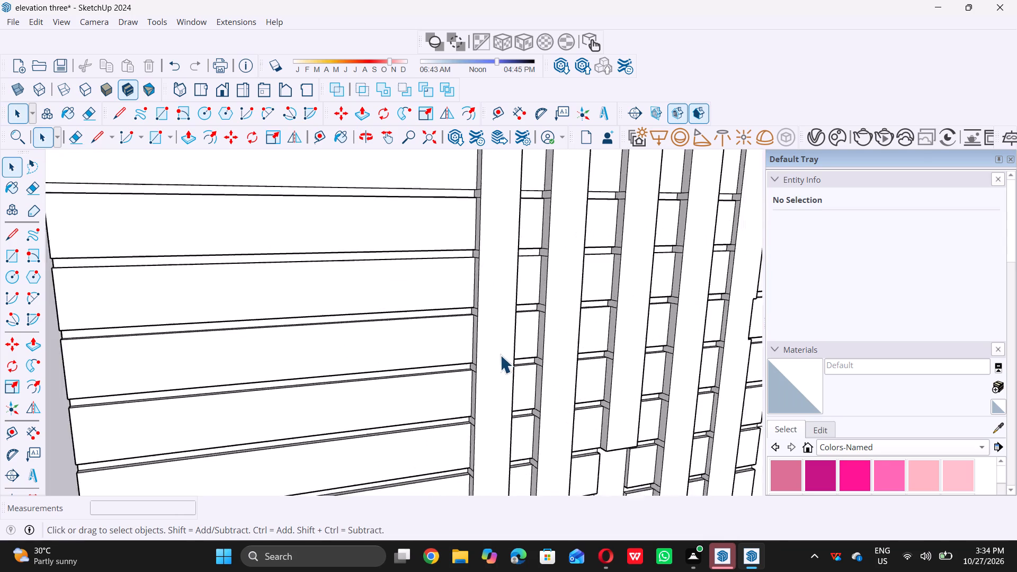
{"action": "scroll", "coordinate": [500, 355], "scroll_direction": "down", "scroll_amount": 8}
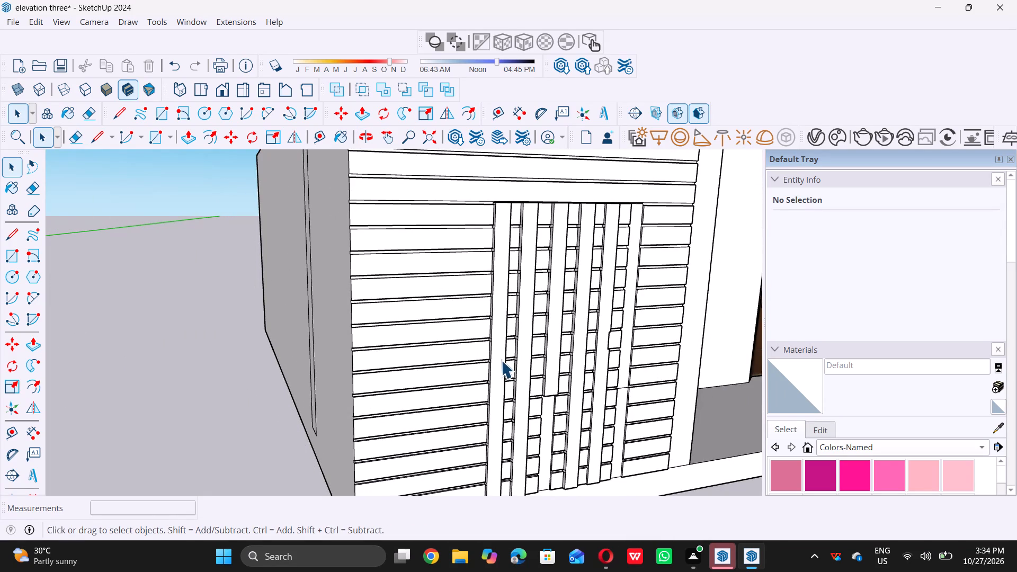
{"action": "scroll", "coordinate": [501, 360], "scroll_direction": "down", "scroll_amount": 8}
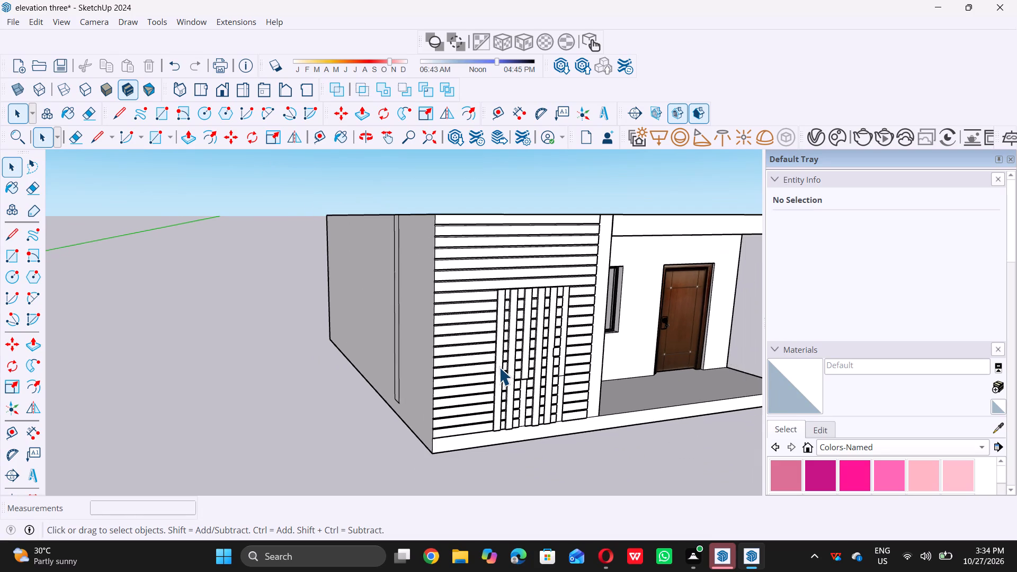
{"action": "scroll", "coordinate": [499, 367], "scroll_direction": "down", "scroll_amount": 2}
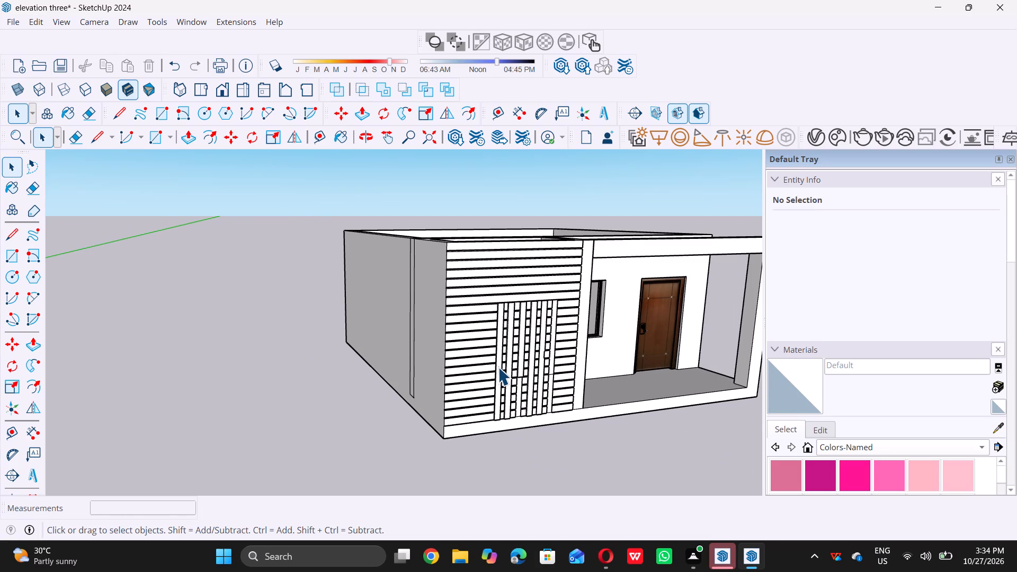
{"action": "scroll", "coordinate": [498, 367], "scroll_direction": "down", "scroll_amount": 3}
Place a horizontal guide 9" above the bottom edge of the plain side wall adjoining the cladding.
{"action": "middle_click_drag", "start_coordinate": [485, 373], "coordinate": [457, 376]}
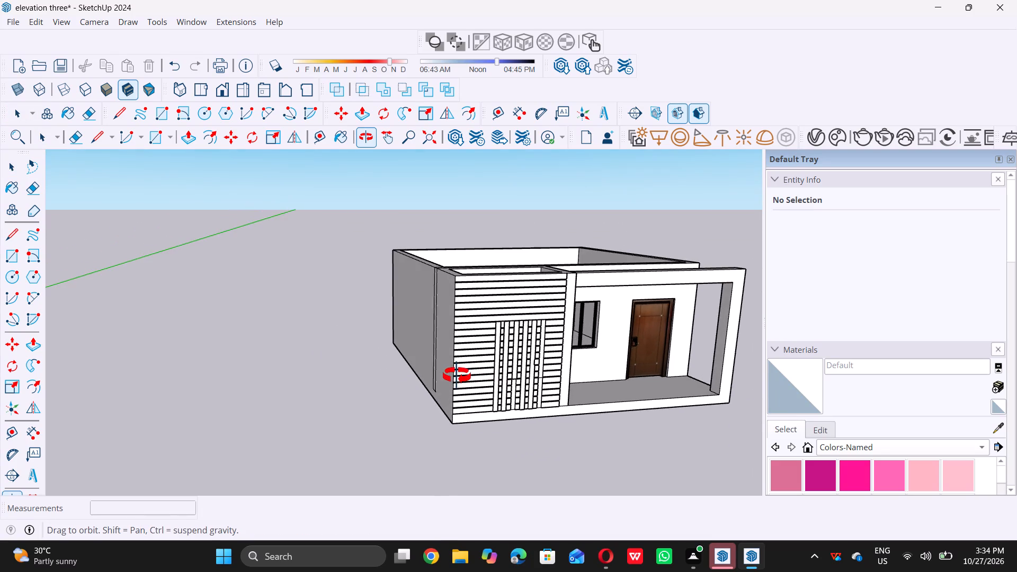
{"action": "middle_click_drag", "start_coordinate": [457, 376], "coordinate": [512, 399]}
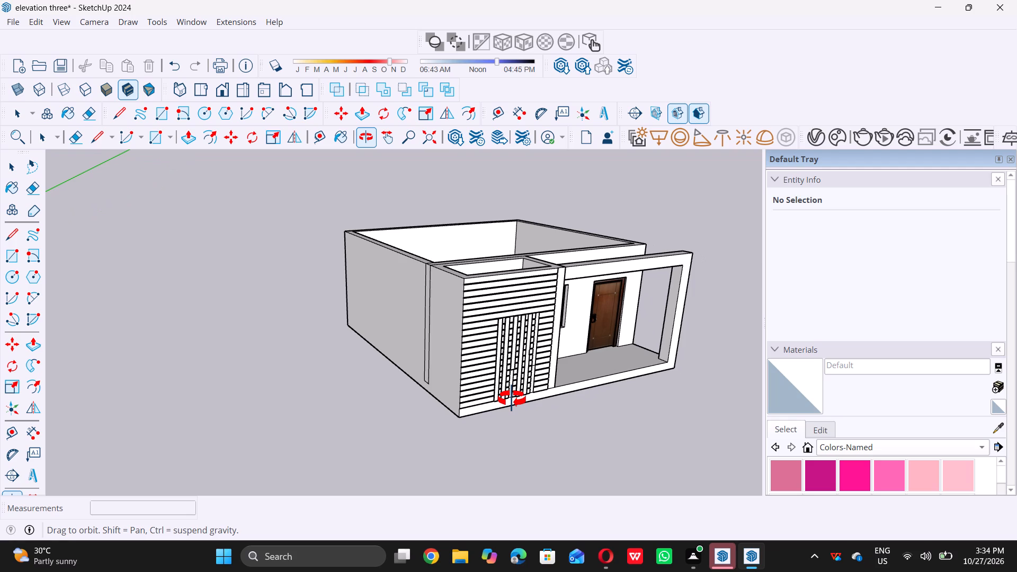
{"action": "middle_click_drag", "start_coordinate": [512, 399], "coordinate": [511, 398]}
{"action": "scroll", "coordinate": [411, 422], "scroll_direction": "up", "scroll_amount": 5}
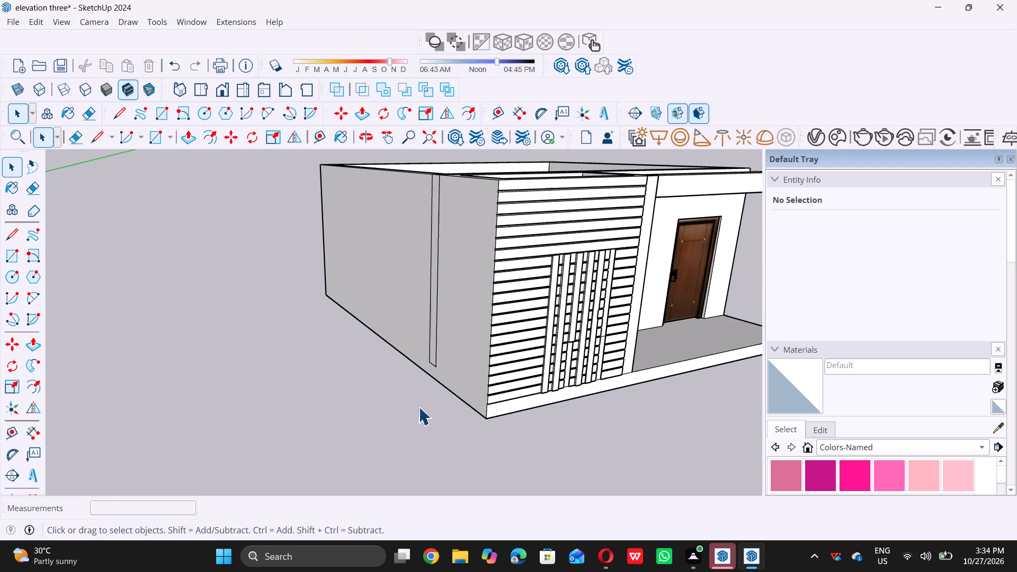
{"action": "middle_click_drag", "start_coordinate": [423, 392], "coordinate": [531, 392]}
{"action": "scroll", "coordinate": [391, 370], "scroll_direction": "up", "scroll_amount": 2}
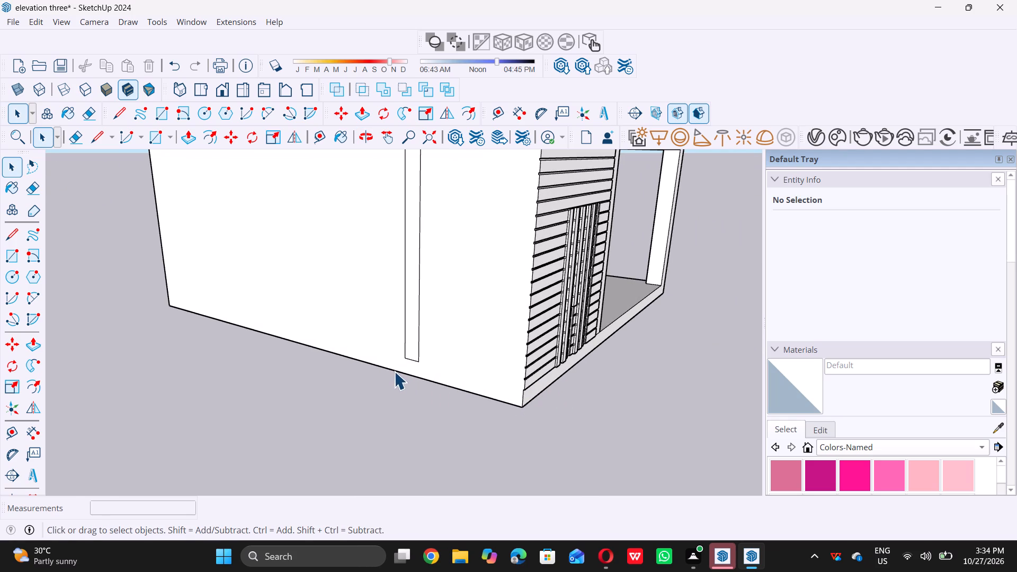
{"action": "key", "text": "t"}
{"action": "left_click", "coordinate": [427, 382]}
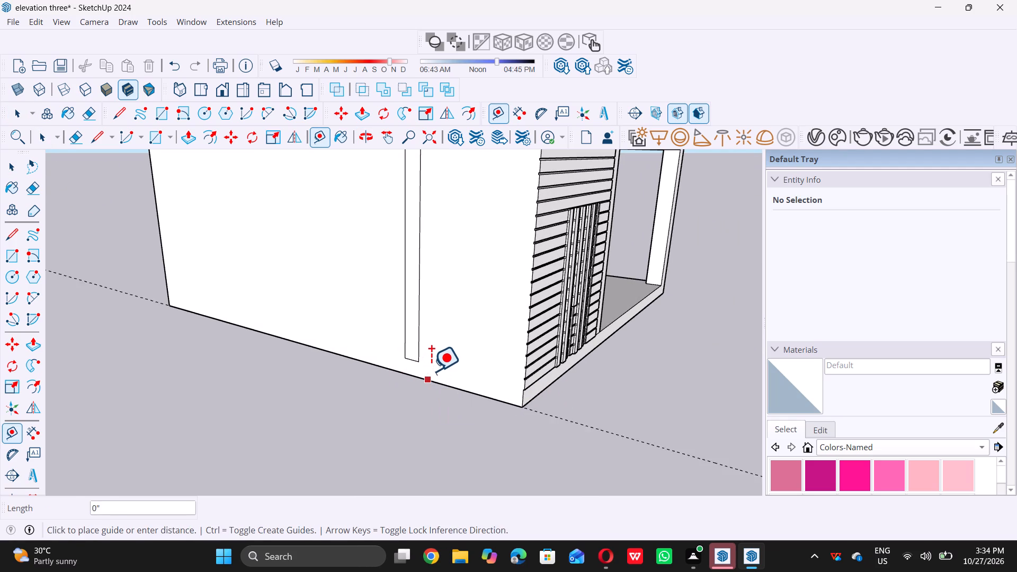
{"action": "left_click", "coordinate": [433, 364]}
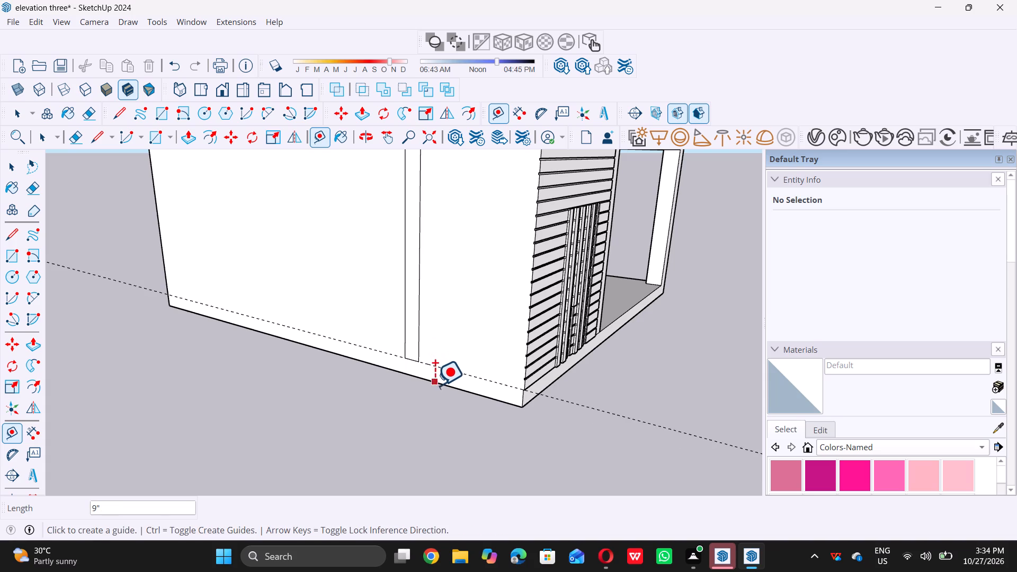
{"action": "key", "text": "space"}
Draw a 9" high rectangle along the full base of the side wall, between the guide and the bottom edge.
{"action": "key", "text": "r"}
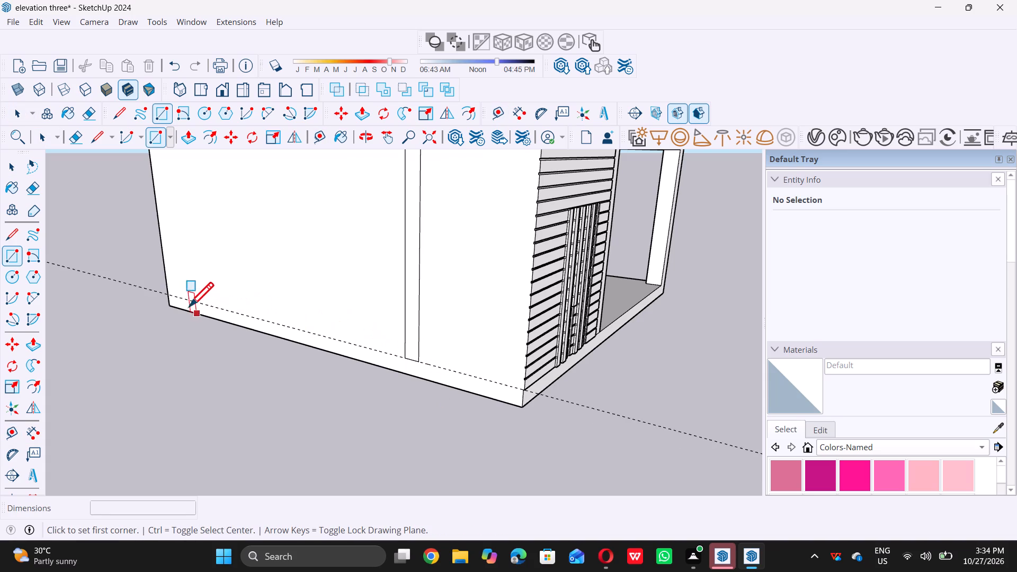
{"action": "left_click", "coordinate": [171, 292]}
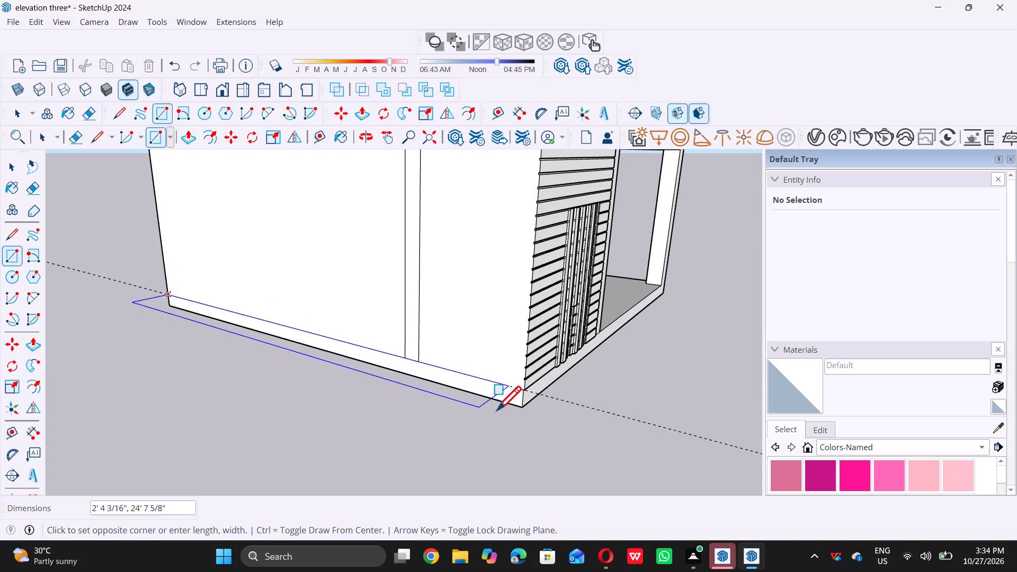
{"action": "left_click", "coordinate": [523, 407]}
{"action": "key", "text": "space"}
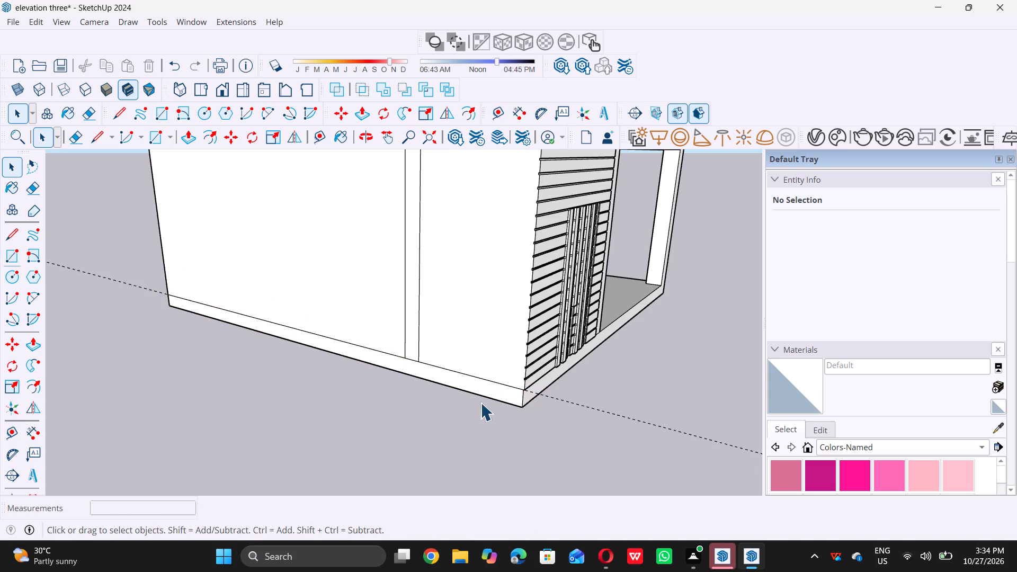
Push/Pull the base band's face 2' outward from the side wall to form a ledge.
{"action": "left_click", "coordinate": [493, 391]}
{"action": "key", "text": "p"}
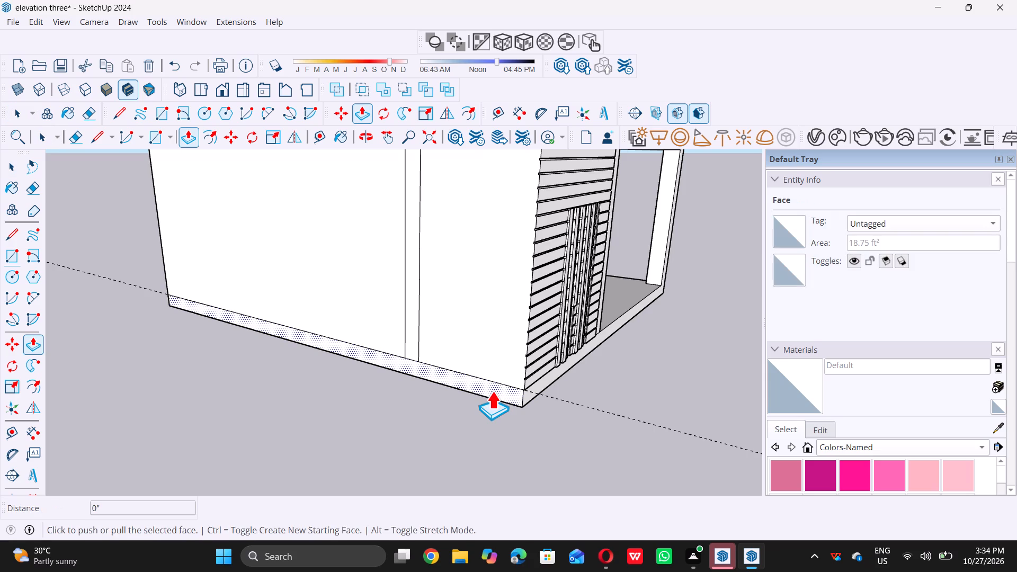
{"action": "left_click", "coordinate": [492, 389]}
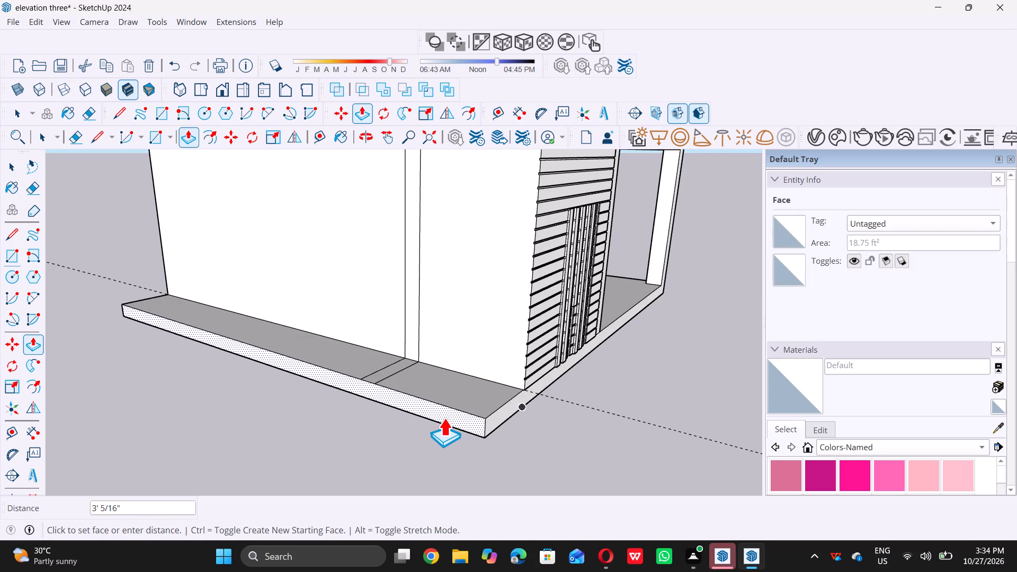
{"action": "key", "text": "2"}
{"action": "key", "text": "apostrophe"}
{"action": "key", "text": "Return"}
{"action": "key", "text": "space"}
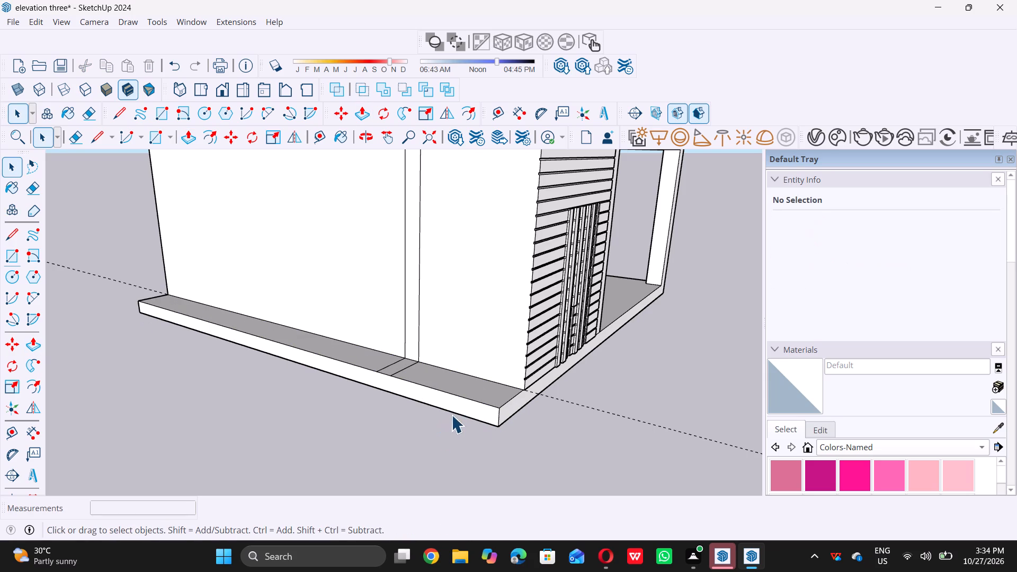
Pull the outer face of the side-wall ledge a further 1' outward.
{"action": "scroll", "coordinate": [468, 417], "scroll_direction": "down", "scroll_amount": 6}
{"action": "middle_click_drag", "start_coordinate": [541, 433], "coordinate": [404, 434]}
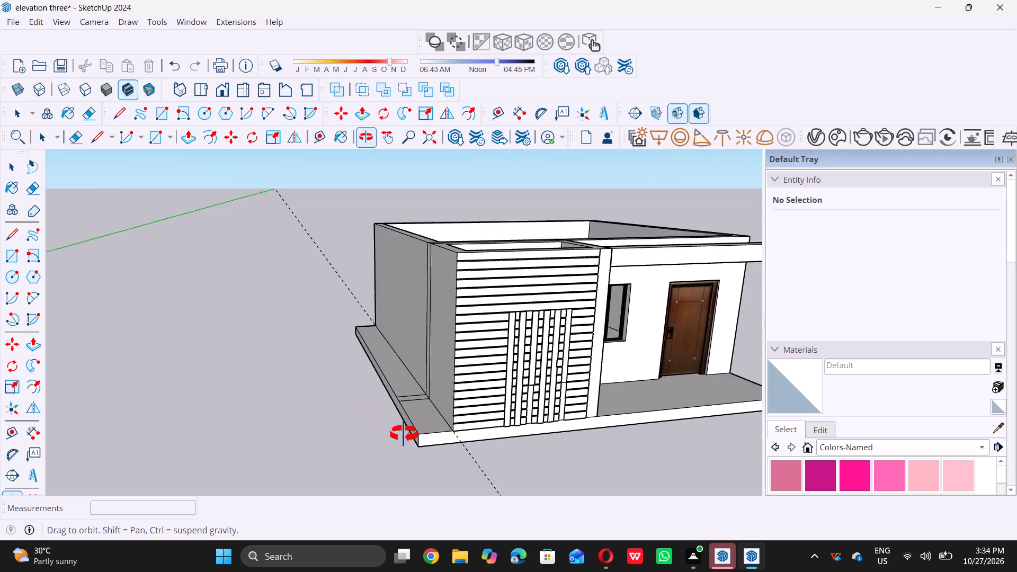
{"action": "middle_click_drag", "start_coordinate": [404, 434], "coordinate": [403, 431]}
{"action": "scroll", "coordinate": [401, 432], "scroll_direction": "up", "scroll_amount": 9}
{"action": "left_click", "coordinate": [436, 428]}
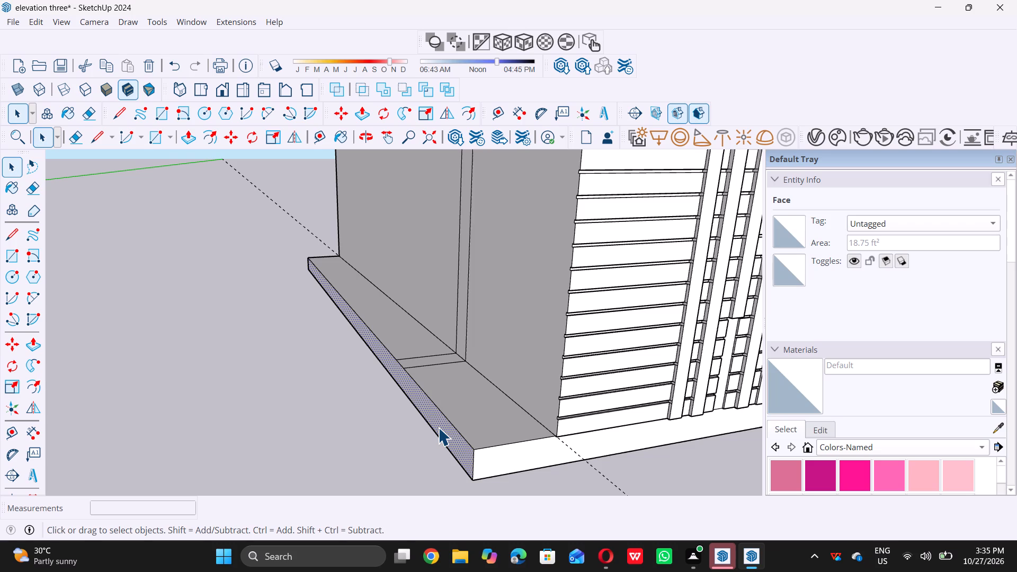
{"action": "key", "text": "p"}
{"action": "left_click", "coordinate": [438, 427]}
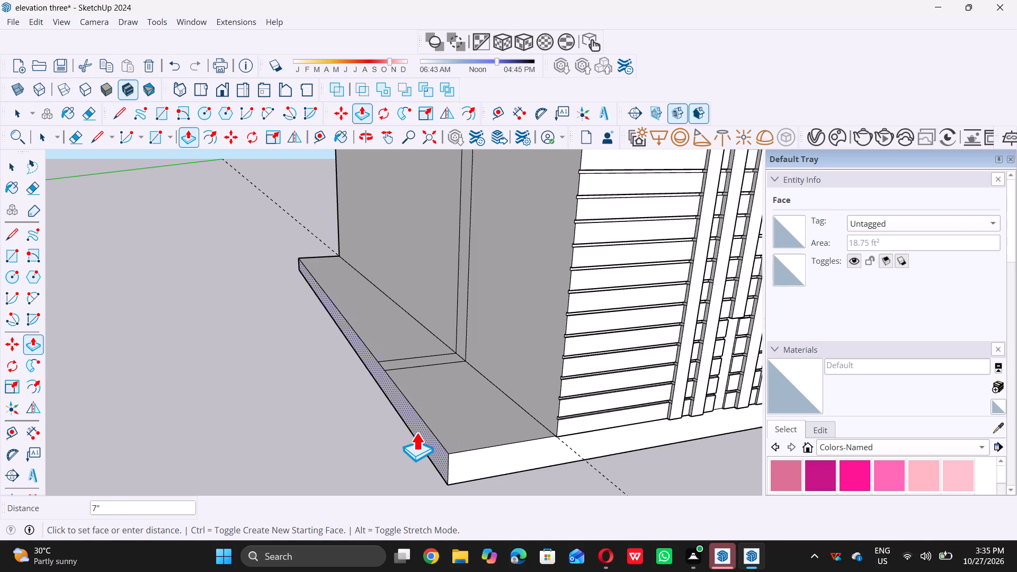
{"action": "key", "text": "1"}
{"action": "key", "text": "apostrophe"}
{"action": "key", "text": "Return"}
{"action": "key", "text": "space"}
{"action": "scroll", "coordinate": [419, 437], "scroll_direction": "down", "scroll_amount": 6}
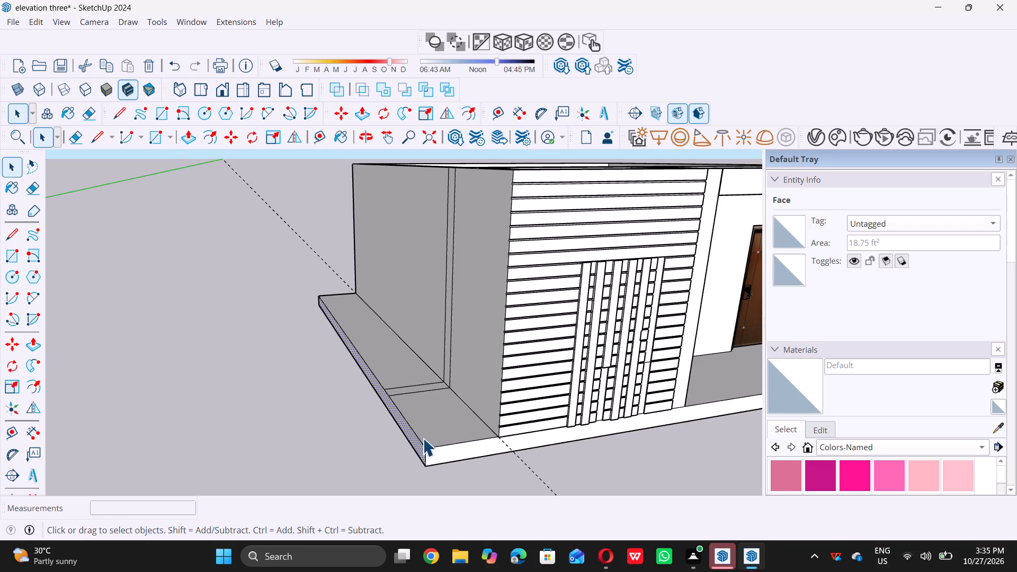
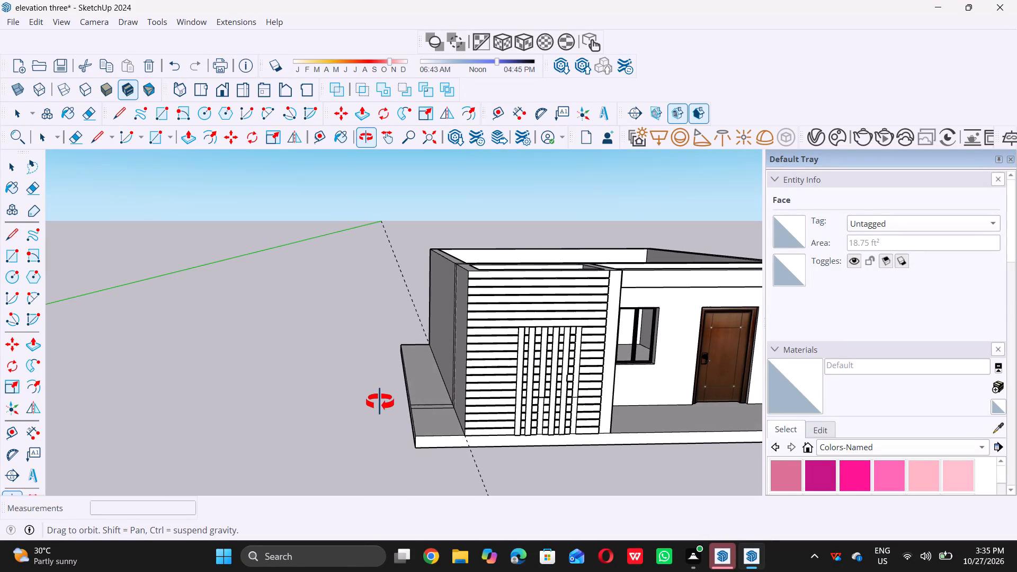
Push/Pull the outer face of the side-wall ledge another 1' outward.
{"action": "middle_click_drag", "start_coordinate": [383, 400], "coordinate": [377, 459]}
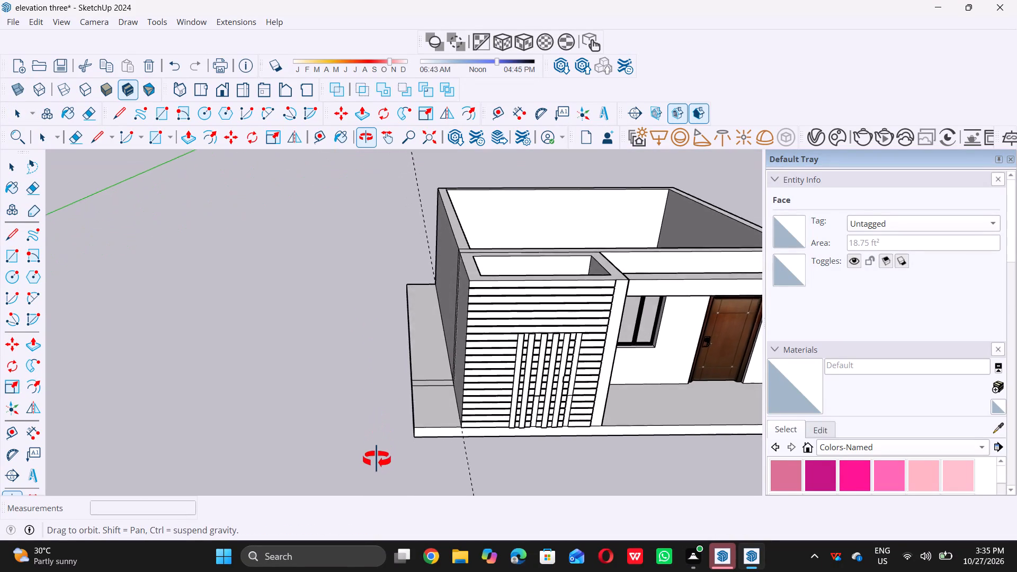
{"action": "middle_click_drag", "start_coordinate": [377, 459], "coordinate": [377, 464]}
{"action": "scroll", "coordinate": [378, 458], "scroll_direction": "down", "scroll_amount": 1}
{"action": "scroll", "coordinate": [391, 388], "scroll_direction": "up", "scroll_amount": 5}
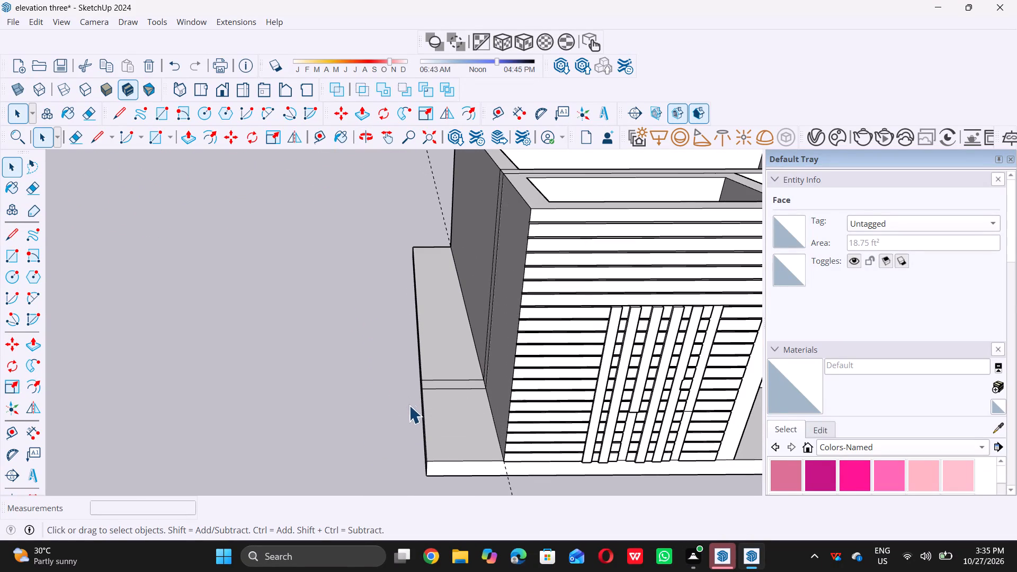
{"action": "middle_click_drag", "start_coordinate": [397, 431], "coordinate": [452, 399]}
{"action": "scroll", "coordinate": [452, 399], "scroll_direction": "up", "scroll_amount": 1}
{"action": "scroll", "coordinate": [390, 461], "scroll_direction": "up", "scroll_amount": 5}
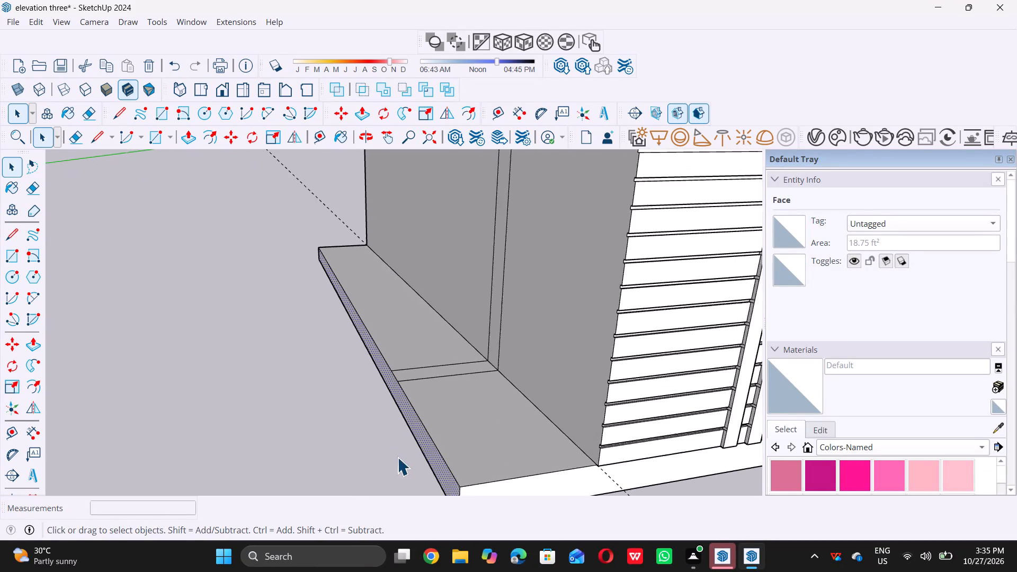
{"action": "scroll", "coordinate": [417, 407], "scroll_direction": "down", "scroll_amount": 11}
{"action": "scroll", "coordinate": [434, 358], "scroll_direction": "up", "scroll_amount": 10}
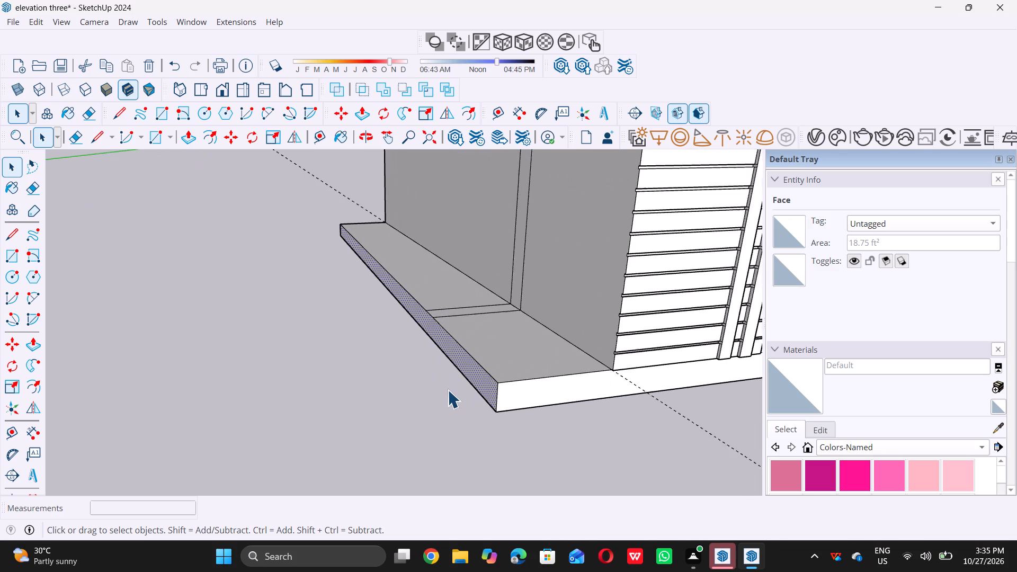
{"action": "scroll", "coordinate": [448, 390], "scroll_direction": "up", "scroll_amount": 3}
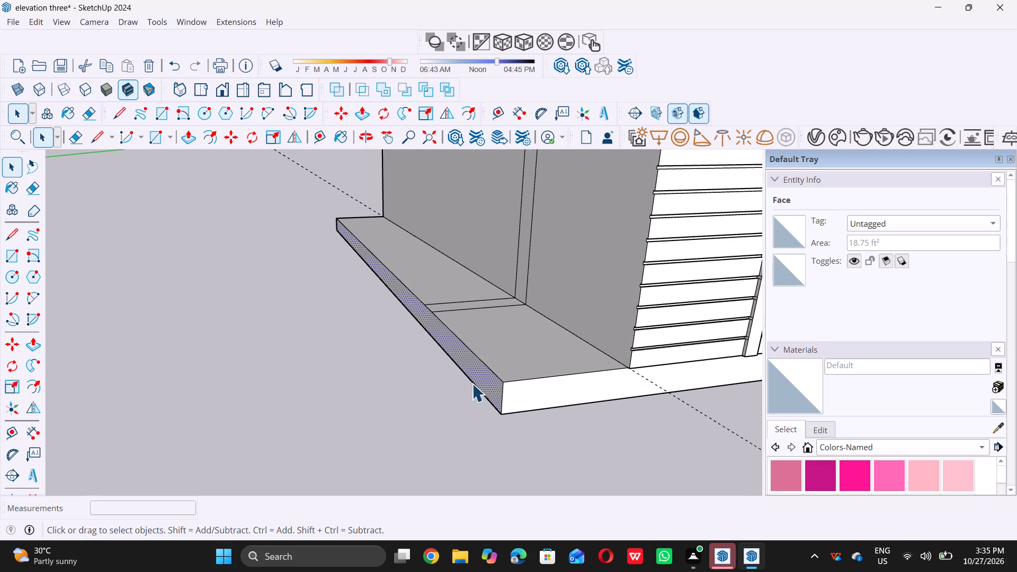
{"action": "scroll", "coordinate": [472, 383], "scroll_direction": "up", "scroll_amount": 2}
{"action": "key", "text": "p"}
{"action": "left_click", "coordinate": [486, 372]}
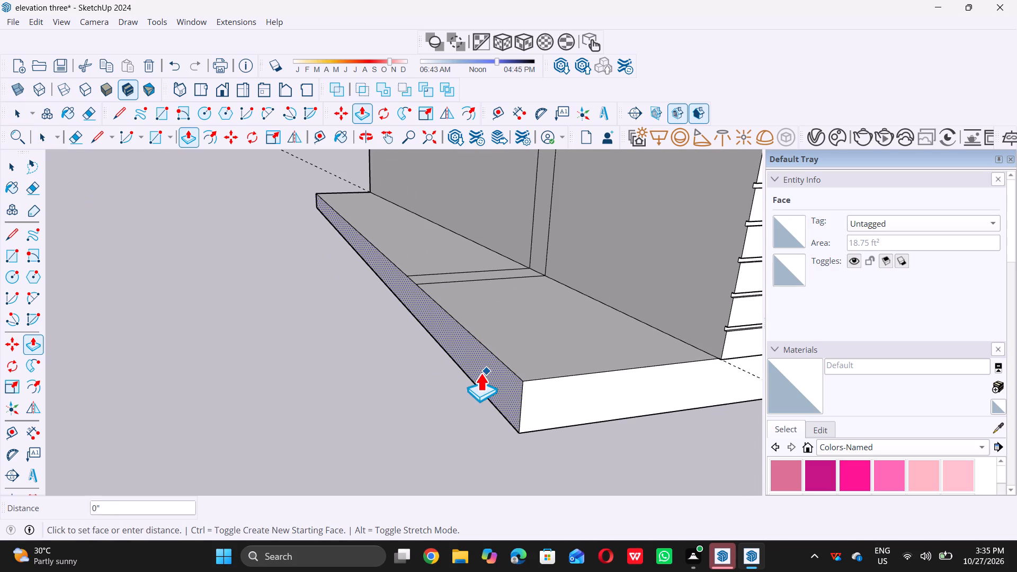
{"action": "type", "text": "1'"}
{"action": "key", "text": "Return"}
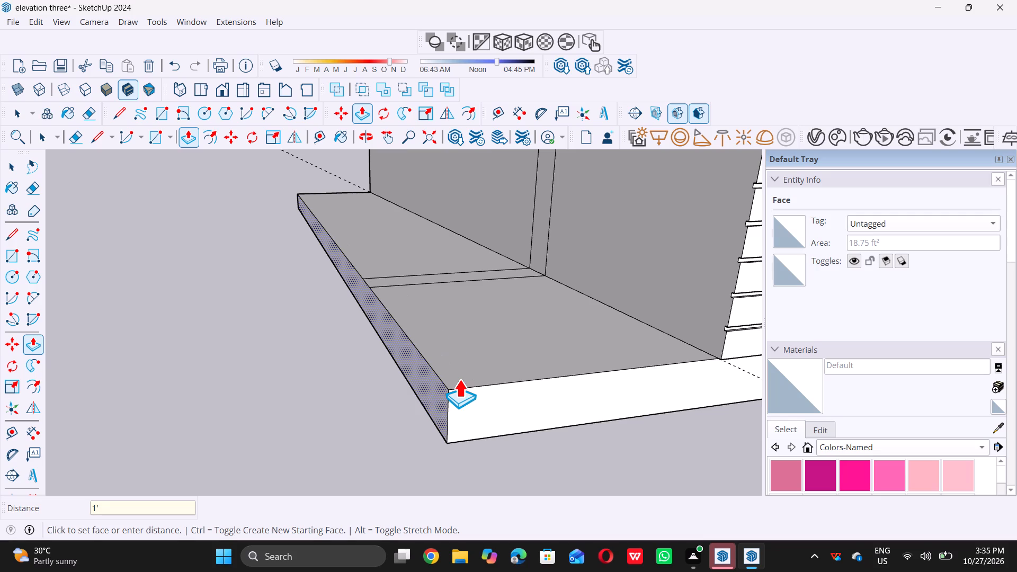
{"action": "key", "text": "space"}
Place a guide on the ledge's top face 9" in from its outer long edge.
{"action": "scroll", "coordinate": [459, 380], "scroll_direction": "down", "scroll_amount": 8}
{"action": "middle_click_drag", "start_coordinate": [452, 306], "coordinate": [406, 326]}
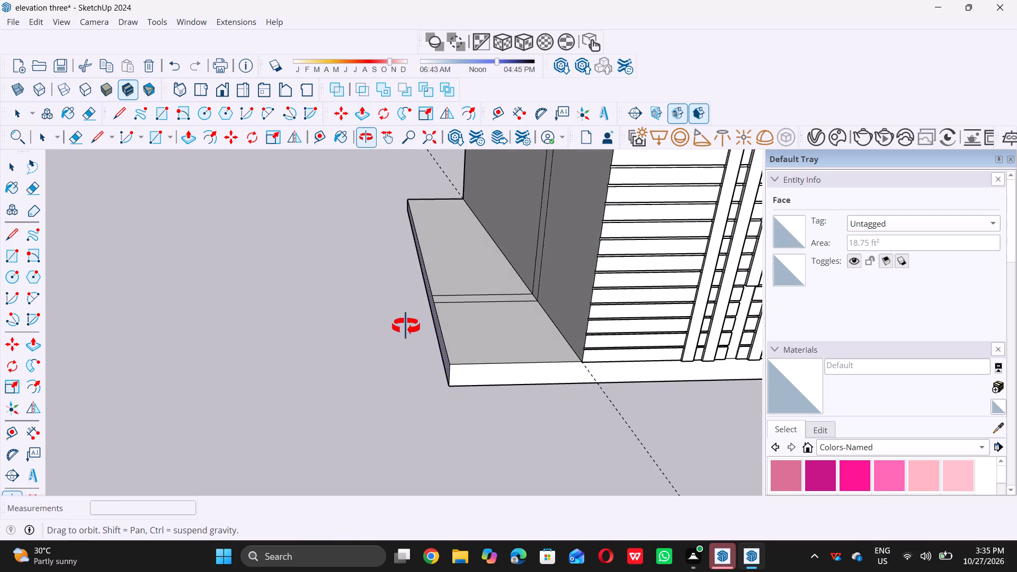
{"action": "middle_click_drag", "start_coordinate": [406, 326], "coordinate": [403, 325]}
{"action": "scroll", "coordinate": [412, 298], "scroll_direction": "up", "scroll_amount": 5}
{"action": "key", "text": "t"}
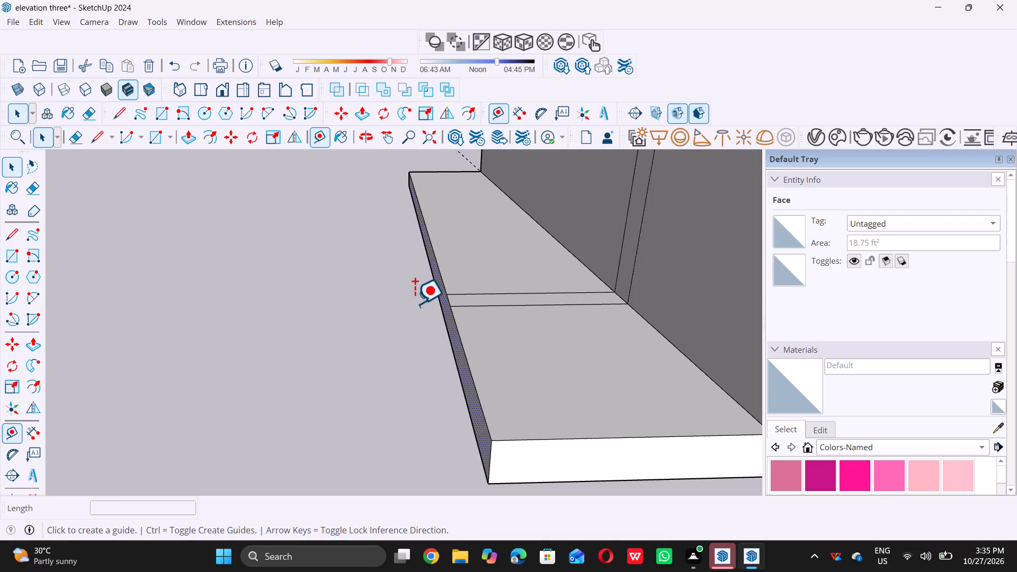
{"action": "left_click", "coordinate": [450, 320]}
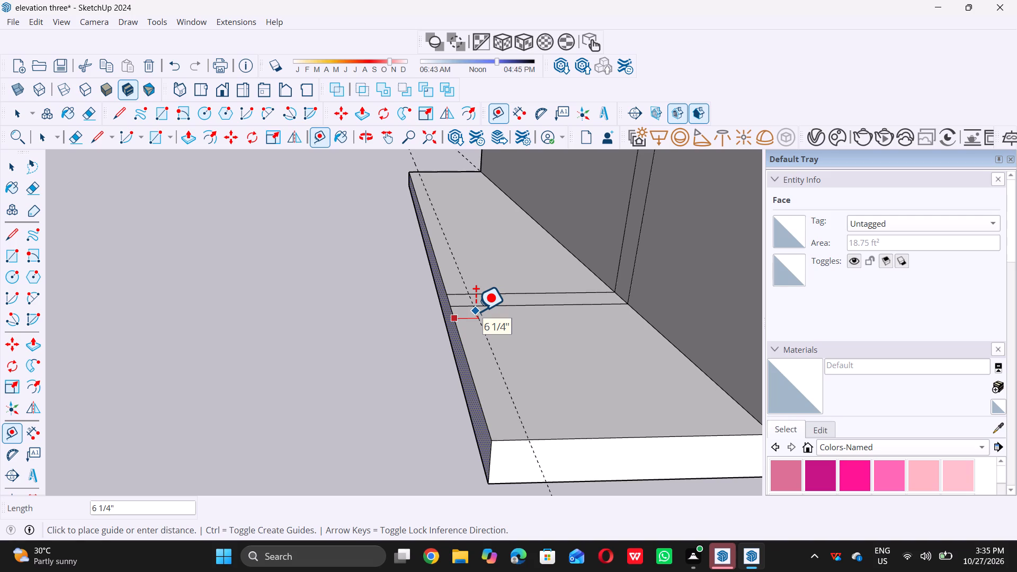
{"action": "key", "text": "9"}
{"action": "key", "text": "shift+quotedbl"}
{"action": "key", "text": "Return"}
{"action": "key", "text": "space"}
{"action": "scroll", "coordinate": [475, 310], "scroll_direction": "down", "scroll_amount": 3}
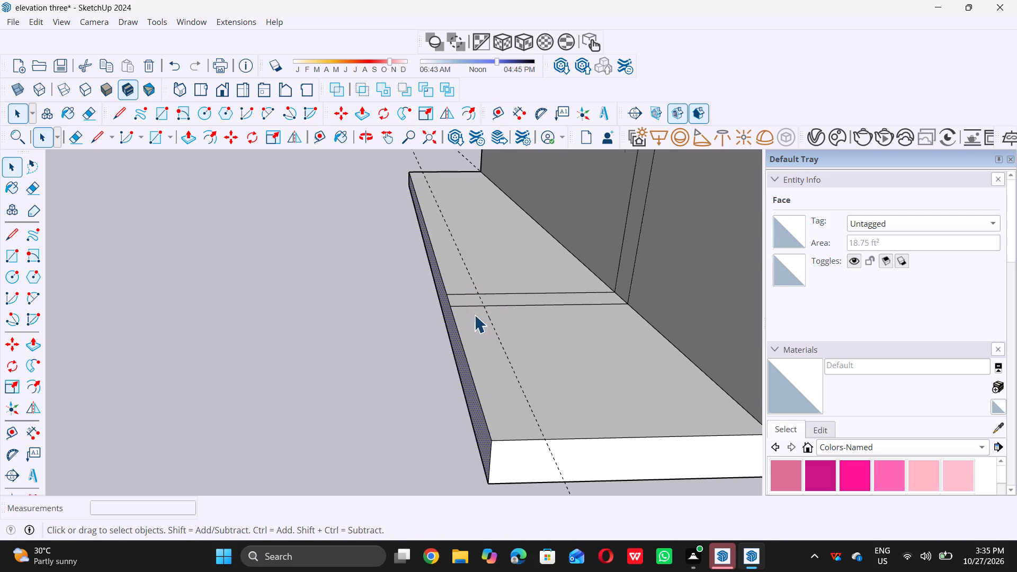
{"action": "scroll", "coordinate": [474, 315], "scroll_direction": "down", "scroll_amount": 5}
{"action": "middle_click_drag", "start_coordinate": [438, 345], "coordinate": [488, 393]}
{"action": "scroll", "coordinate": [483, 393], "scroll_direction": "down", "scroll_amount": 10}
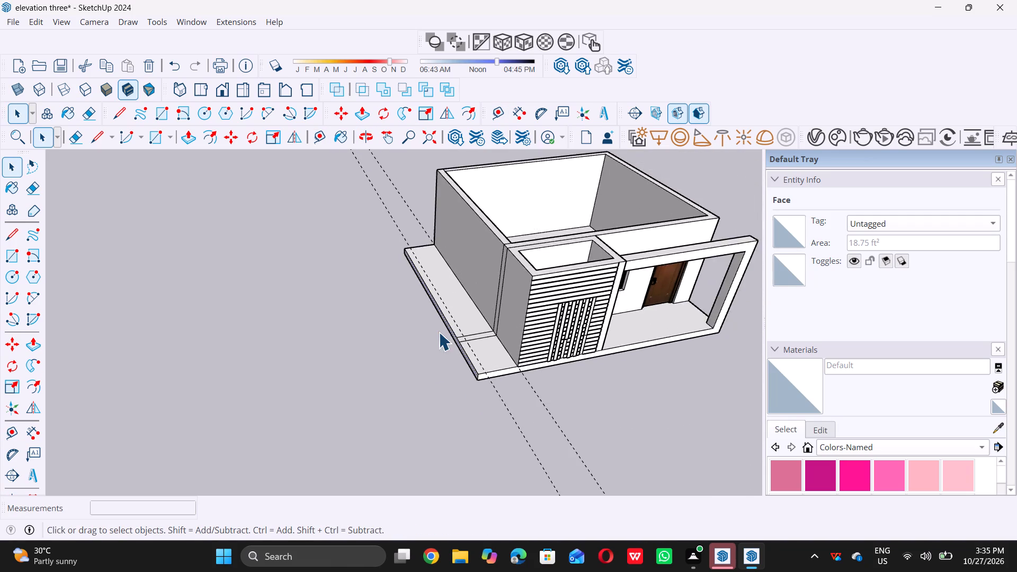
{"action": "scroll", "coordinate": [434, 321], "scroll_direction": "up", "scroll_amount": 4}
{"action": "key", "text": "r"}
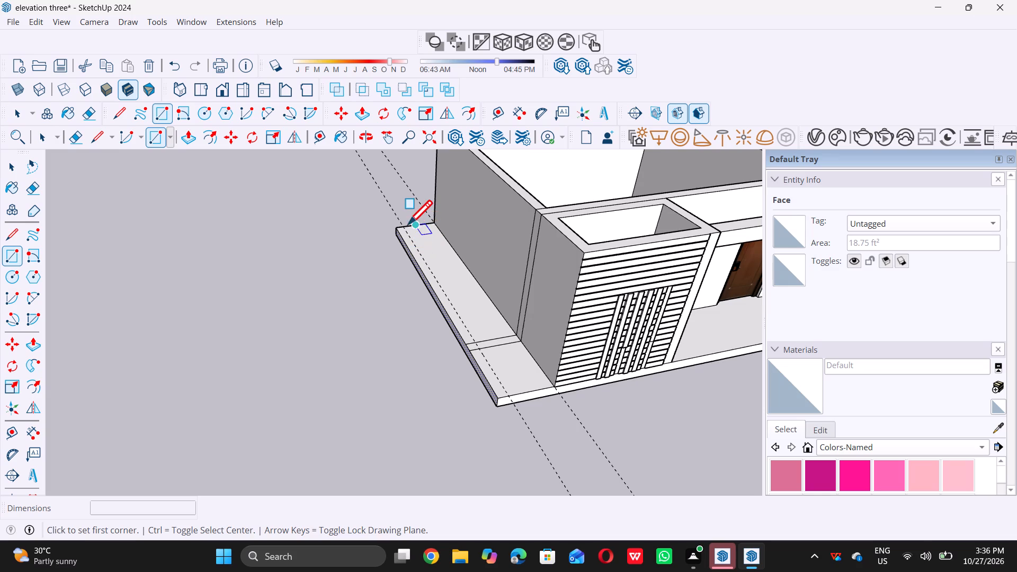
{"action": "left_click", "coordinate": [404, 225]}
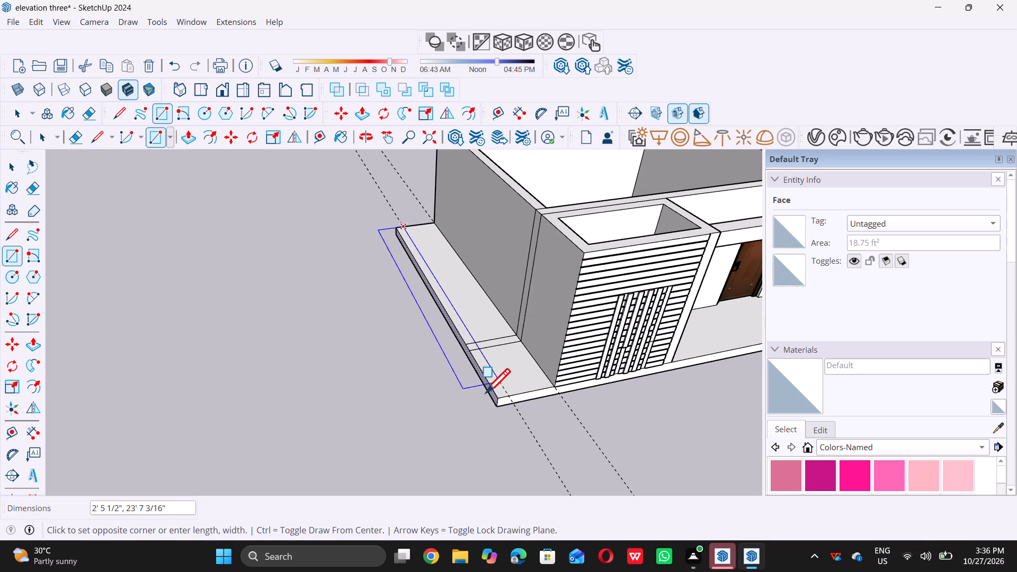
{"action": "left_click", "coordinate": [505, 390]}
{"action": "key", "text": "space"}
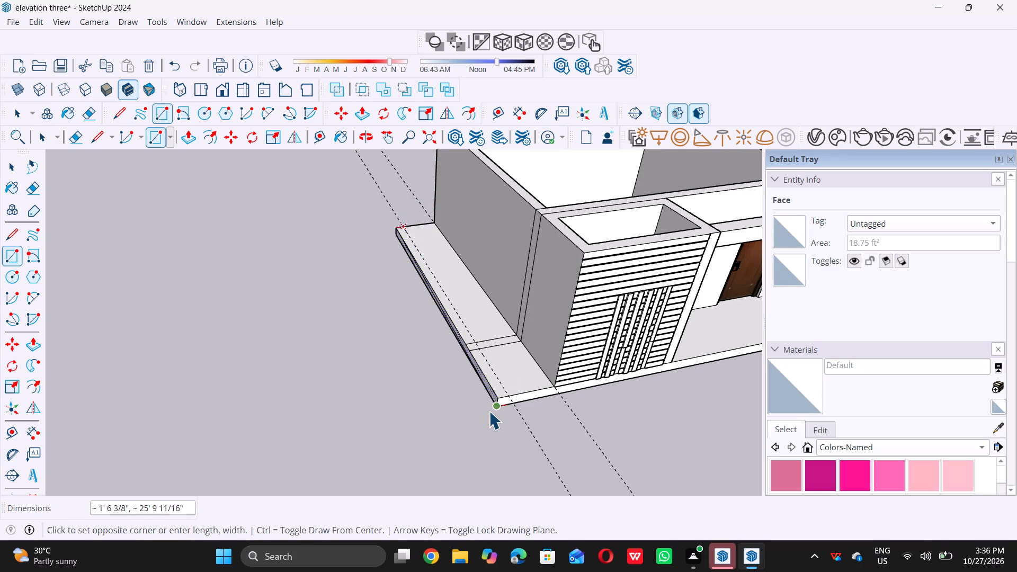
Draw a 9" wide rectangle along the ledge's full length, between the guide and the outer top edge.
{"action": "scroll", "coordinate": [481, 376], "scroll_direction": "up", "scroll_amount": 5}
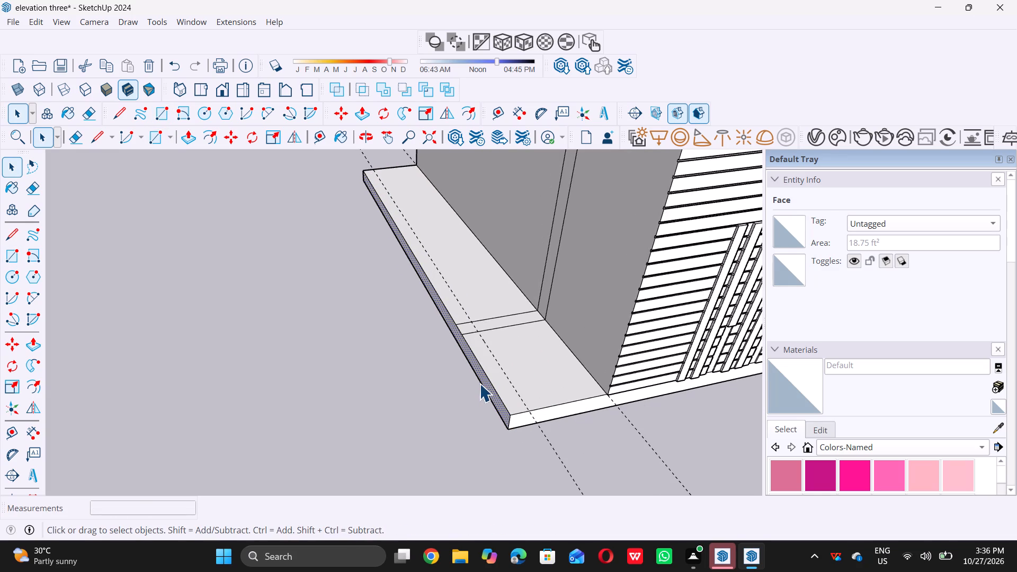
{"action": "key", "text": "r"}
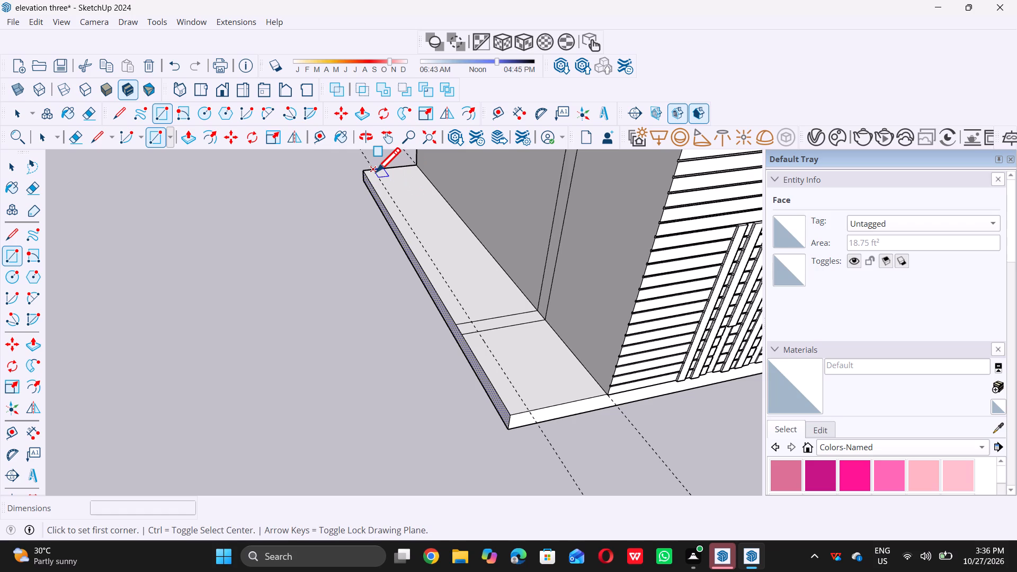
{"action": "left_click", "coordinate": [376, 171]}
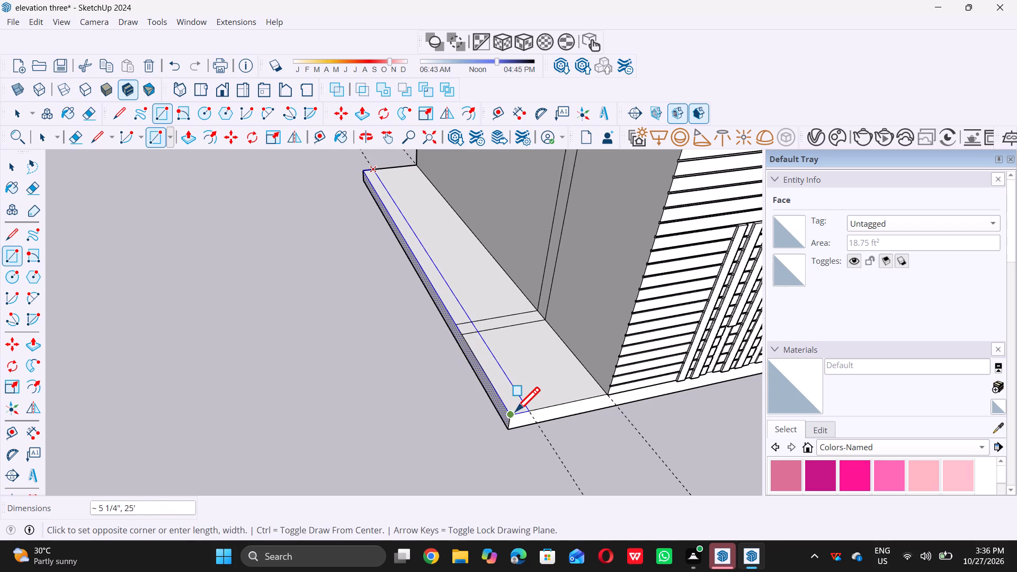
{"action": "left_click", "coordinate": [509, 415]}
{"action": "key", "text": "space"}
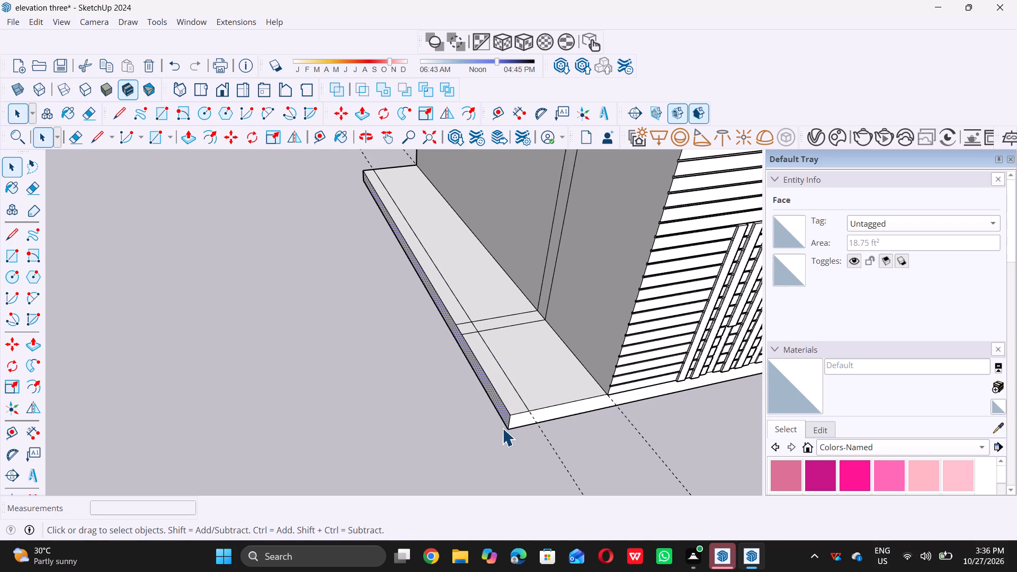
{"action": "left_click", "coordinate": [457, 463]}
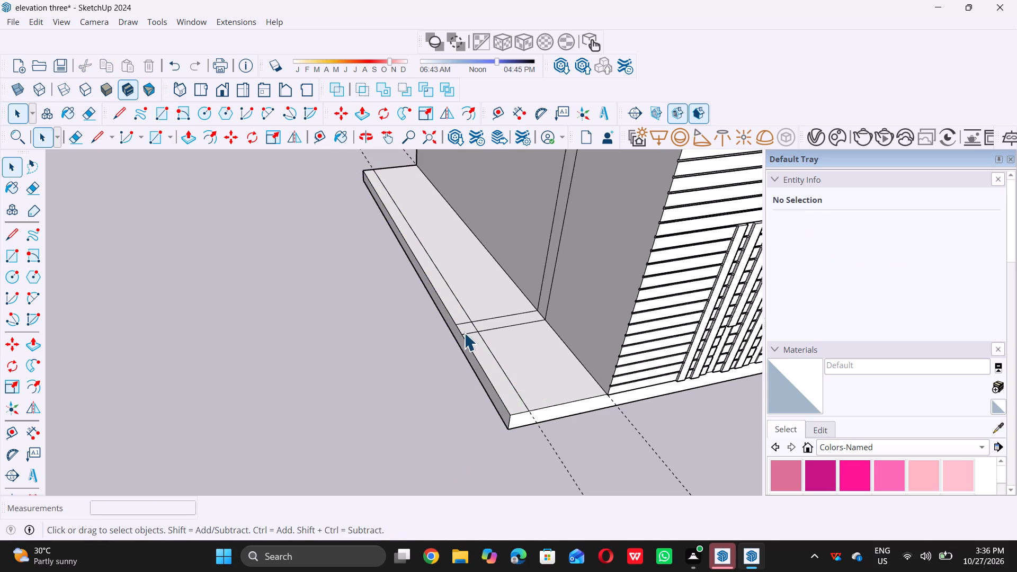
Erase the leftover pair of cross lines on the ledge's top face, on both sides of the new strip line.
{"action": "key", "text": "e"}
{"action": "scroll", "coordinate": [466, 325], "scroll_direction": "up", "scroll_amount": 5}
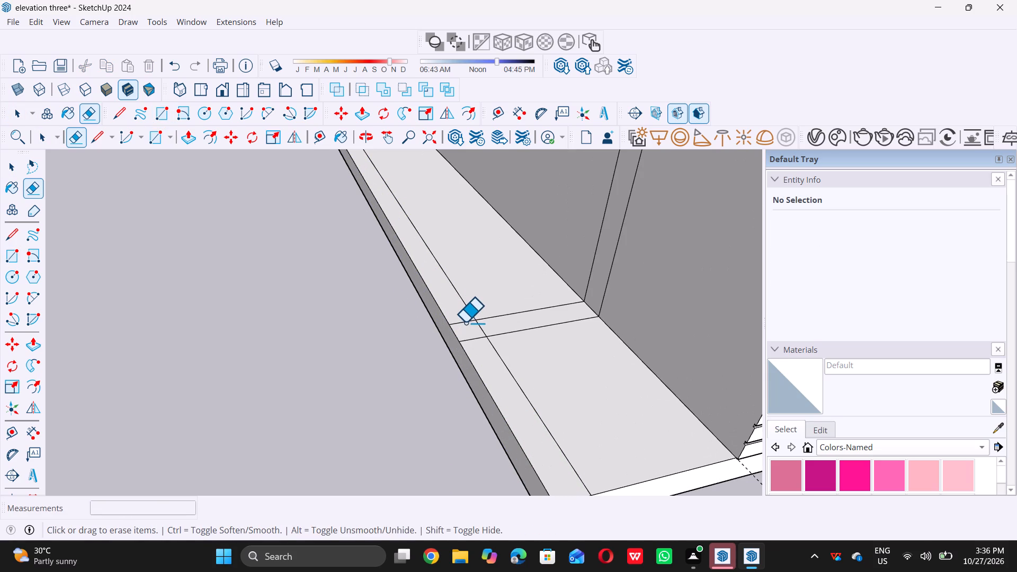
{"action": "left_click", "coordinate": [462, 321]}
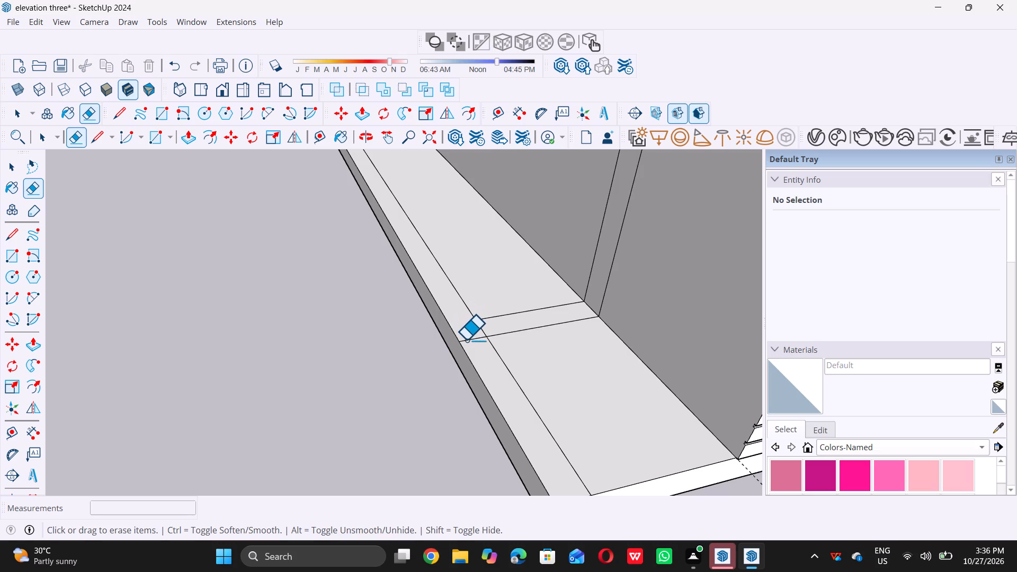
{"action": "left_click", "coordinate": [467, 341]}
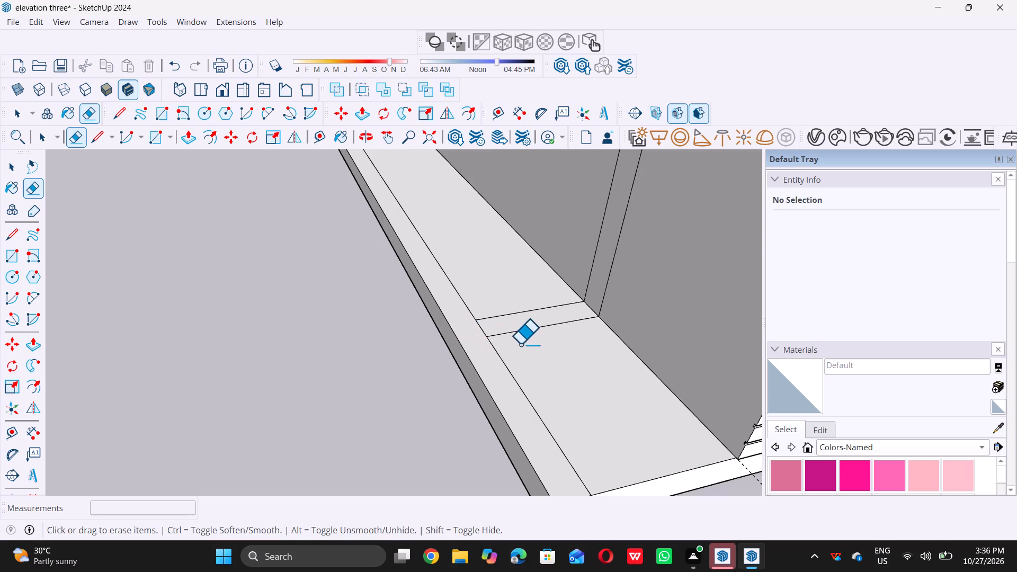
{"action": "left_click", "coordinate": [525, 329]}
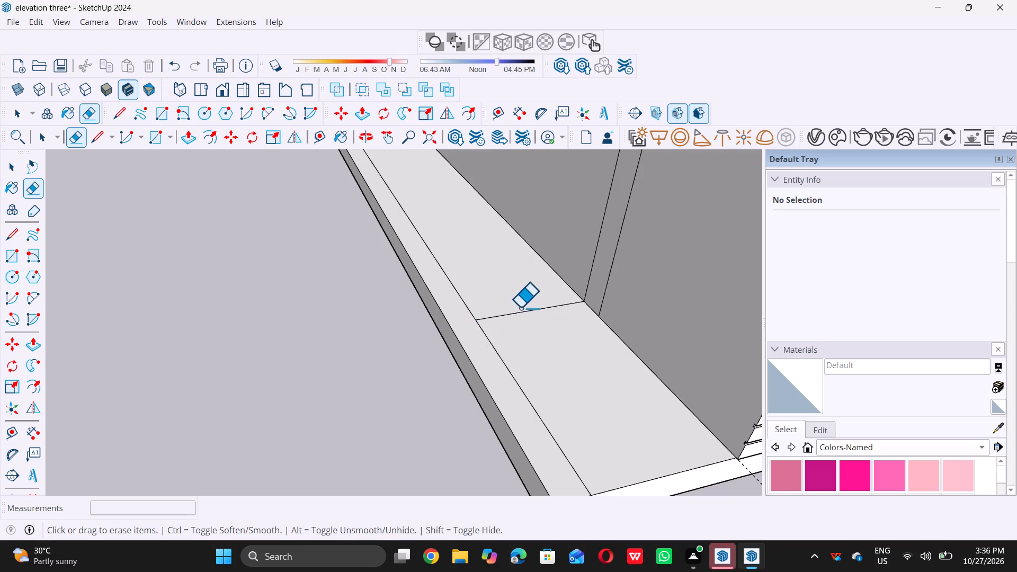
{"action": "left_click", "coordinate": [519, 311]}
{"action": "key", "text": "space"}
Push/Pull the 9" outer strip of the ledge up 10' to the height of the house walls.
{"action": "scroll", "coordinate": [508, 346], "scroll_direction": "down", "scroll_amount": 2}
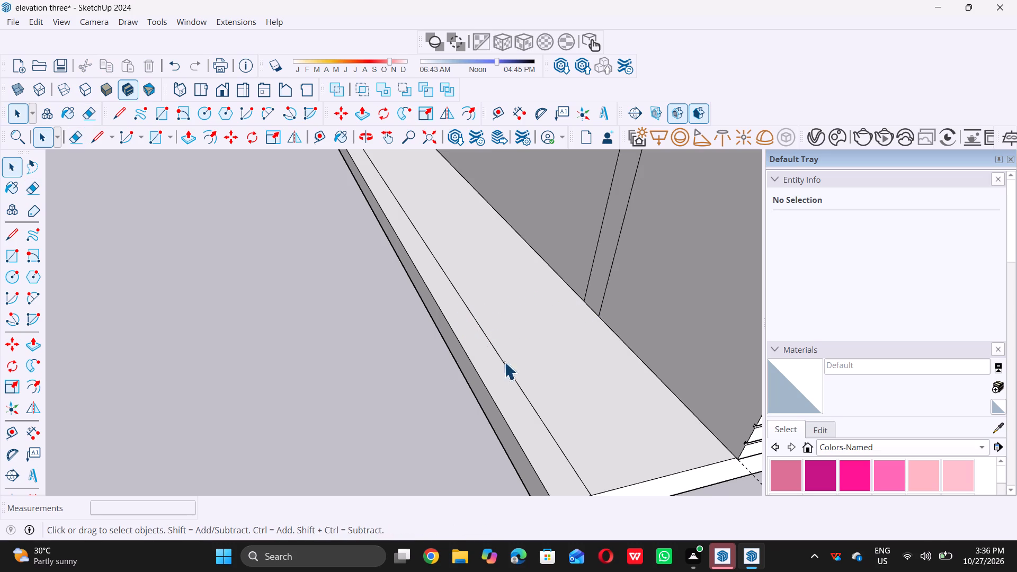
{"action": "scroll", "coordinate": [504, 362], "scroll_direction": "down", "scroll_amount": 7}
{"action": "middle_click_drag", "start_coordinate": [496, 392], "coordinate": [506, 385]}
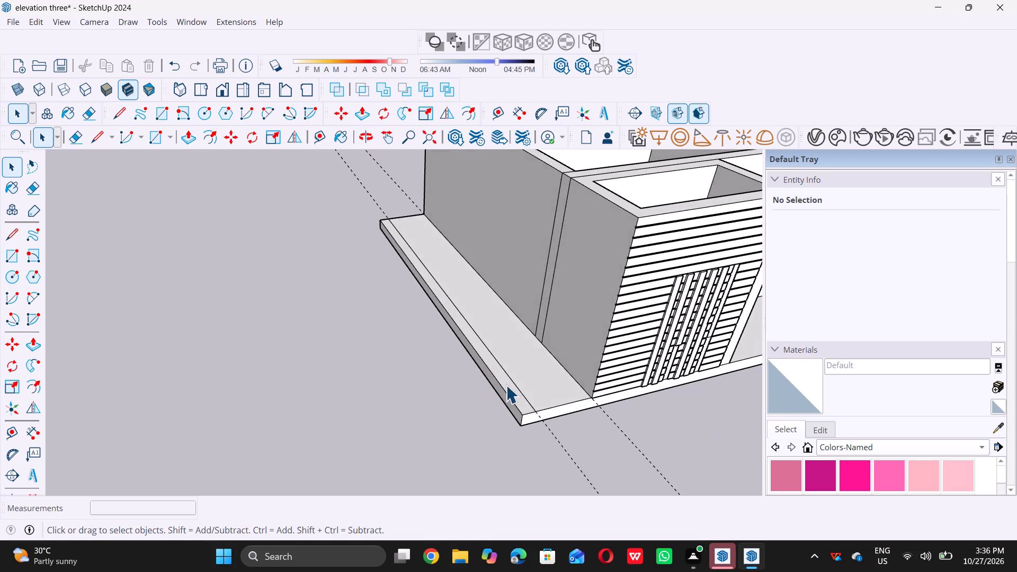
{"action": "scroll", "coordinate": [505, 386], "scroll_direction": "up", "scroll_amount": 4}
{"action": "left_click", "coordinate": [506, 385]}
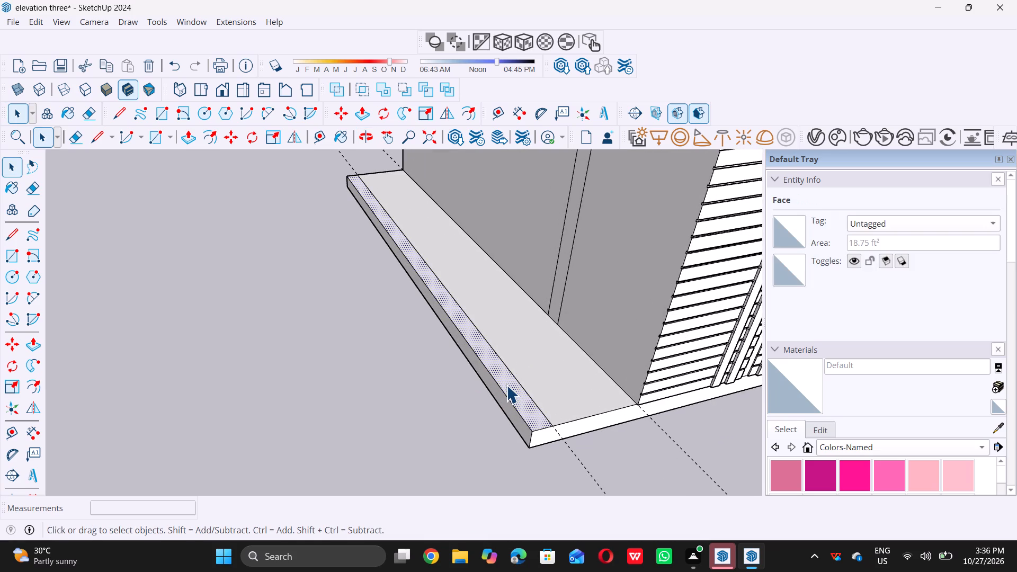
{"action": "key", "text": "p"}
{"action": "left_click", "coordinate": [506, 385]}
{"action": "scroll", "coordinate": [506, 385], "scroll_direction": "down", "scroll_amount": 6}
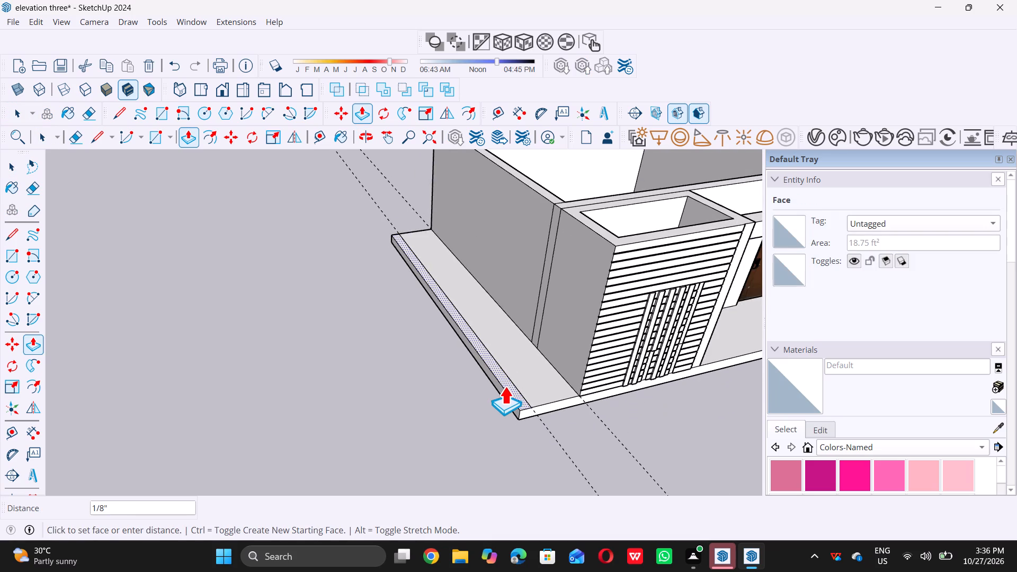
{"action": "left_click", "coordinate": [603, 236]}
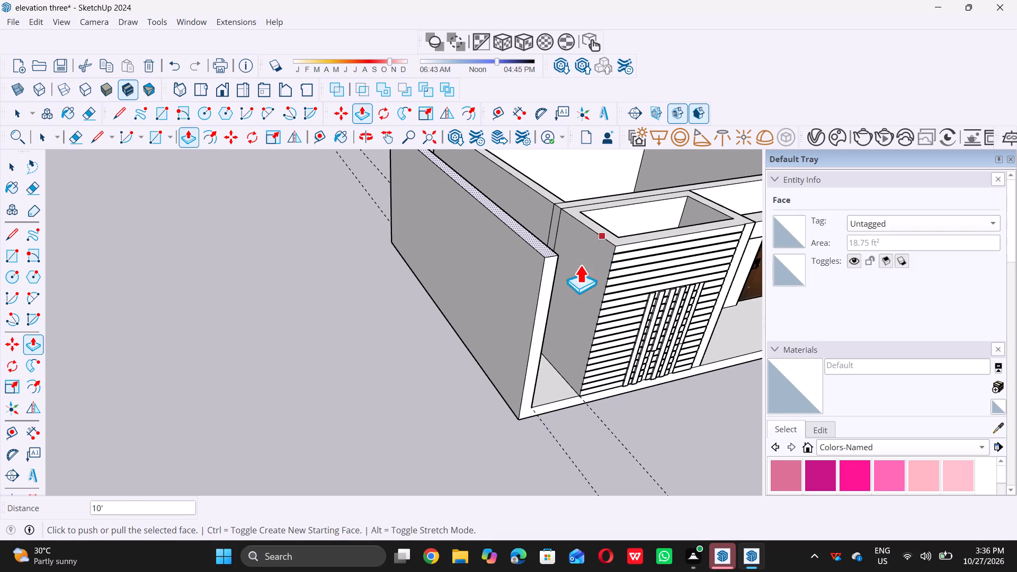
{"action": "key", "text": "space"}
Delete all guides in the model.
{"action": "scroll", "coordinate": [516, 358], "scroll_direction": "down", "scroll_amount": 6}
{"action": "middle_click_drag", "start_coordinate": [487, 410], "coordinate": [511, 424]}
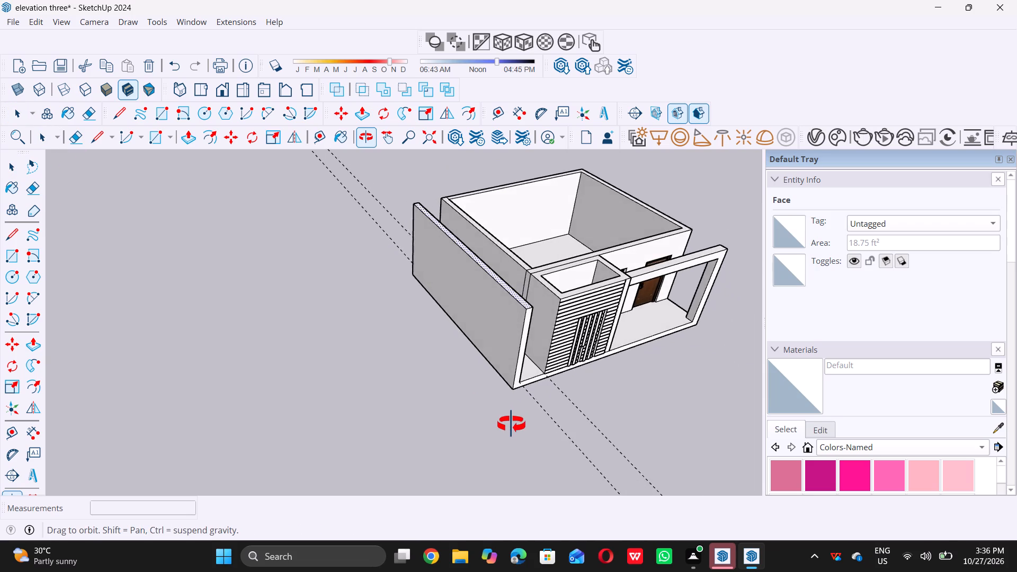
{"action": "middle_click_drag", "start_coordinate": [511, 424], "coordinate": [491, 431]}
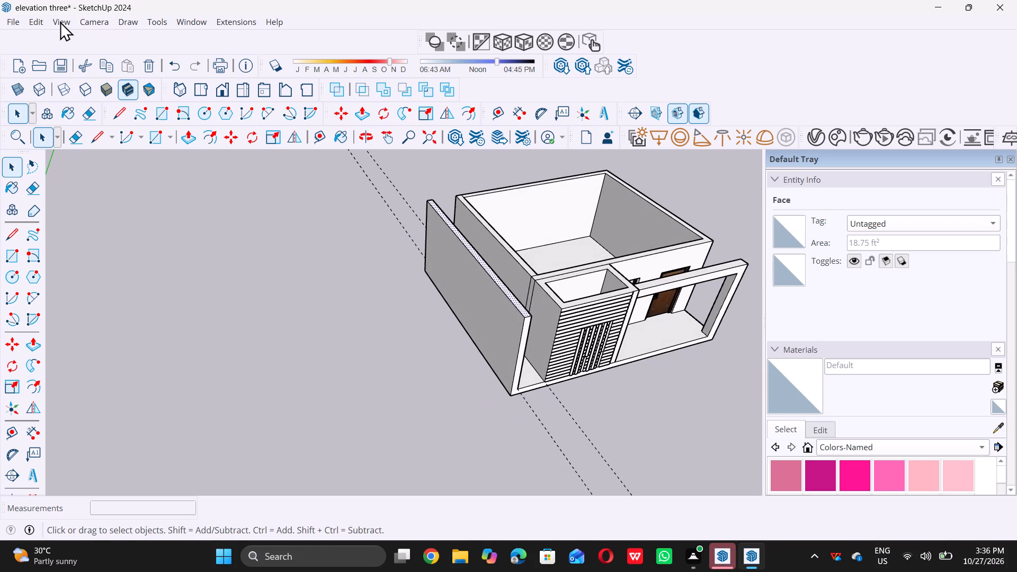
{"action": "left_click", "coordinate": [40, 16]}
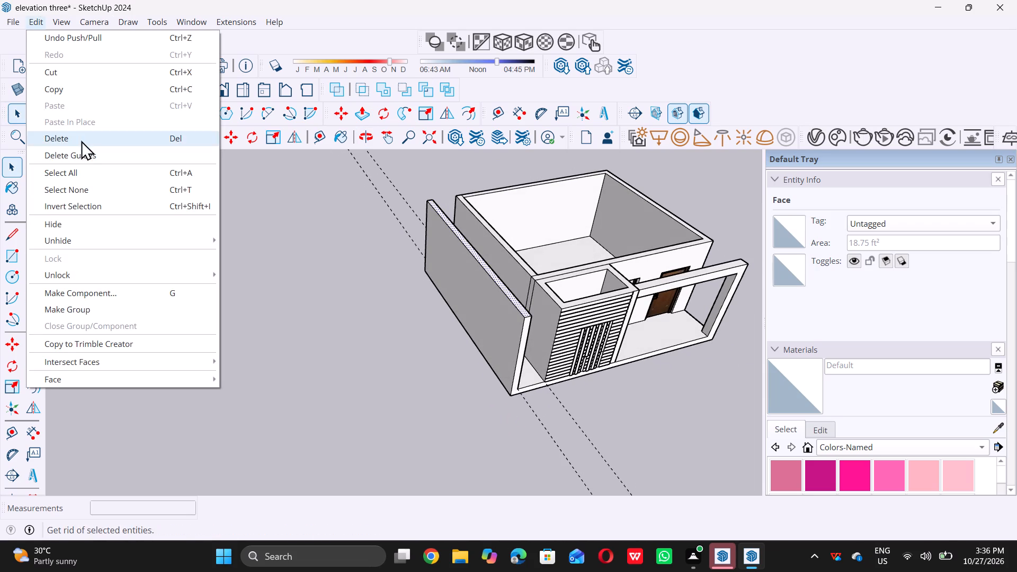
{"action": "left_click", "coordinate": [87, 150]}
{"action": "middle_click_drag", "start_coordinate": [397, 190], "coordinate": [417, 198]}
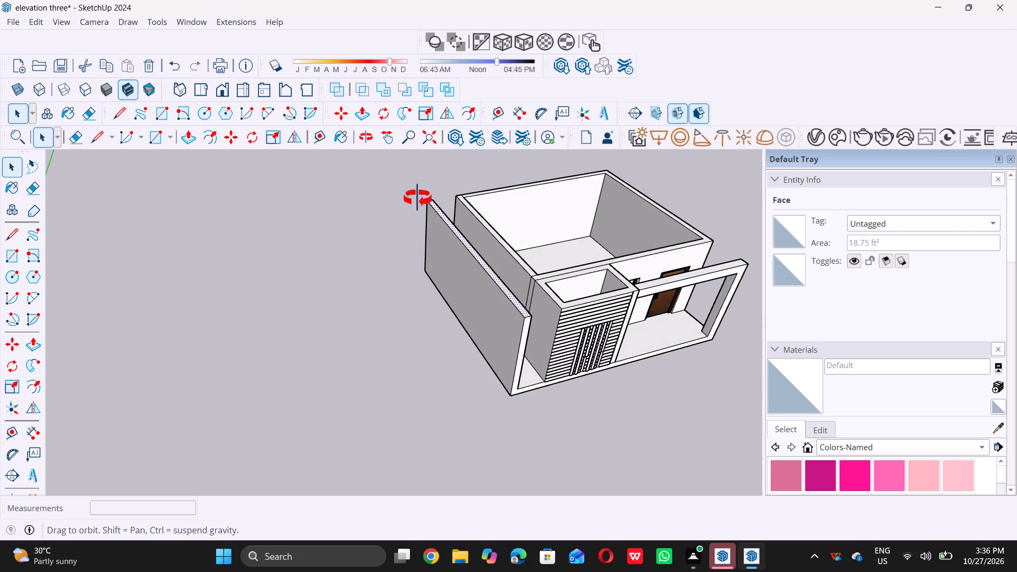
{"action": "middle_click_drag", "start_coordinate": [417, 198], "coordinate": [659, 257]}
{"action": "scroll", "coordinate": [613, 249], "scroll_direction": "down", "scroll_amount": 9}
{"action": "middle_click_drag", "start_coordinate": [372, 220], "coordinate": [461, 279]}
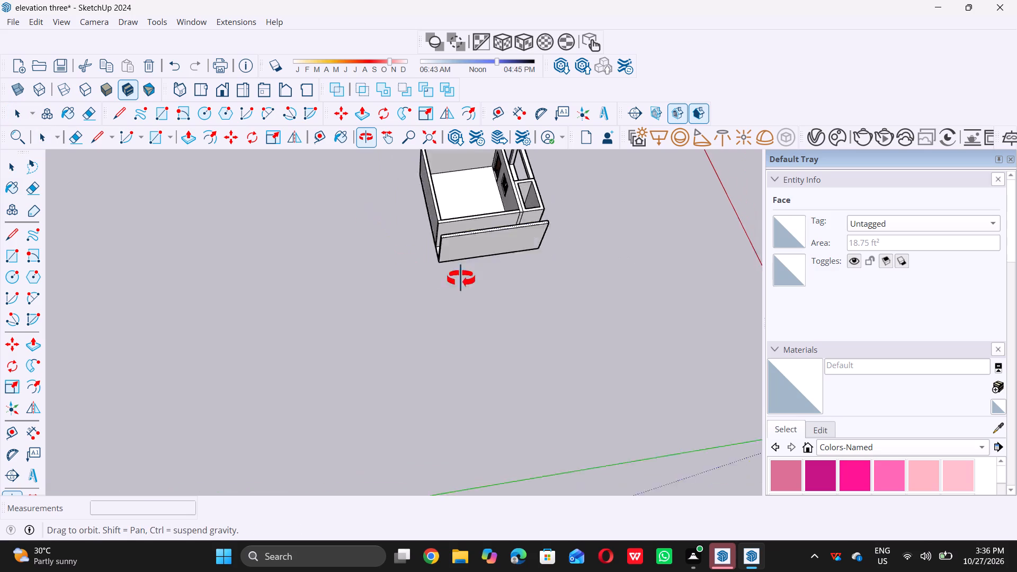
Place a guide 9" in from the rear edge of the passage floor between the house and the outer wall.
{"action": "middle_click_drag", "start_coordinate": [461, 279], "coordinate": [583, 187]}
{"action": "scroll", "coordinate": [583, 187], "scroll_direction": "up", "scroll_amount": 1}
{"action": "scroll", "coordinate": [355, 240], "scroll_direction": "up", "scroll_amount": 12}
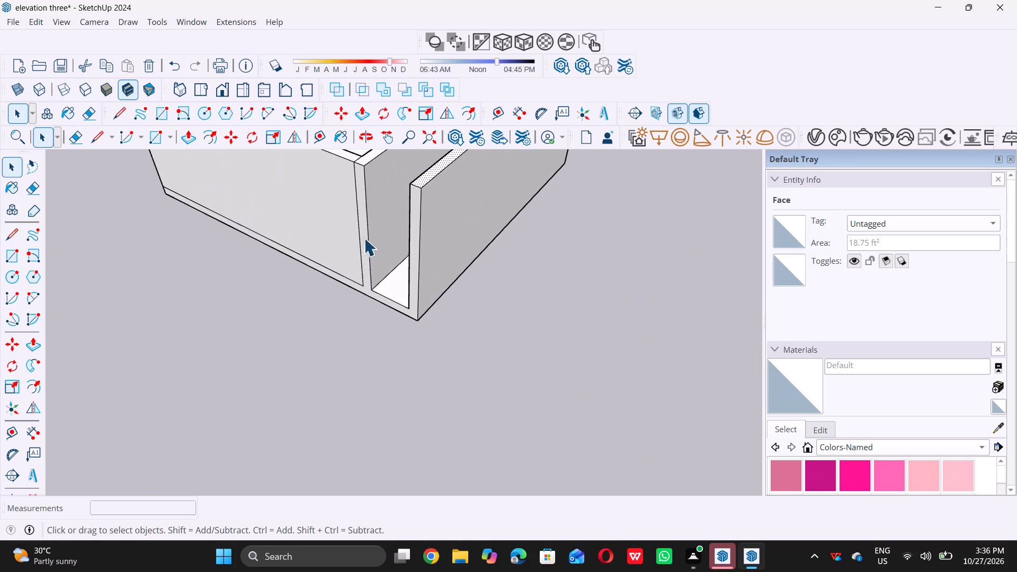
{"action": "middle_click_drag", "start_coordinate": [377, 238], "coordinate": [362, 261]}
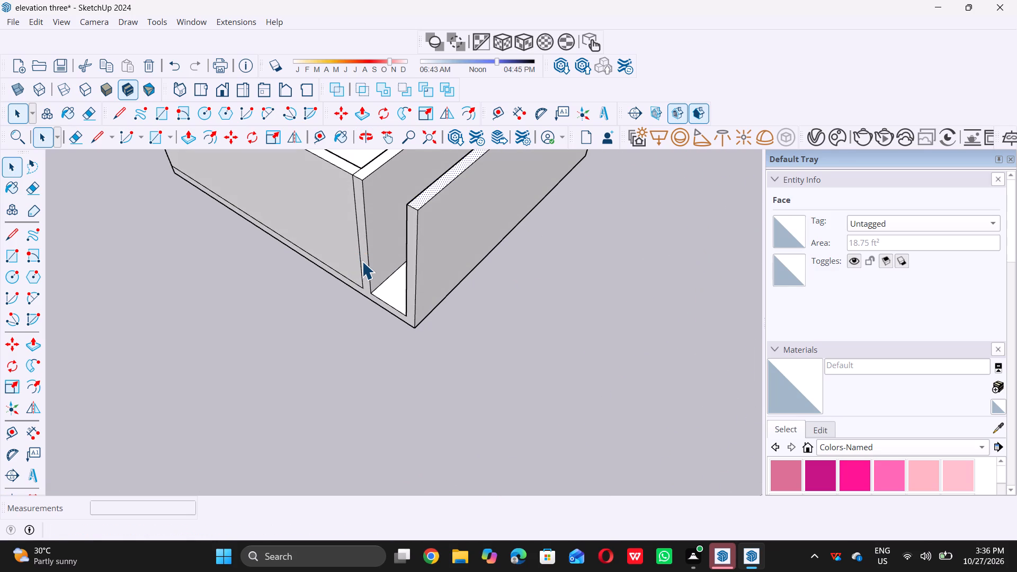
{"action": "middle_click_drag", "start_coordinate": [390, 223], "coordinate": [376, 226]}
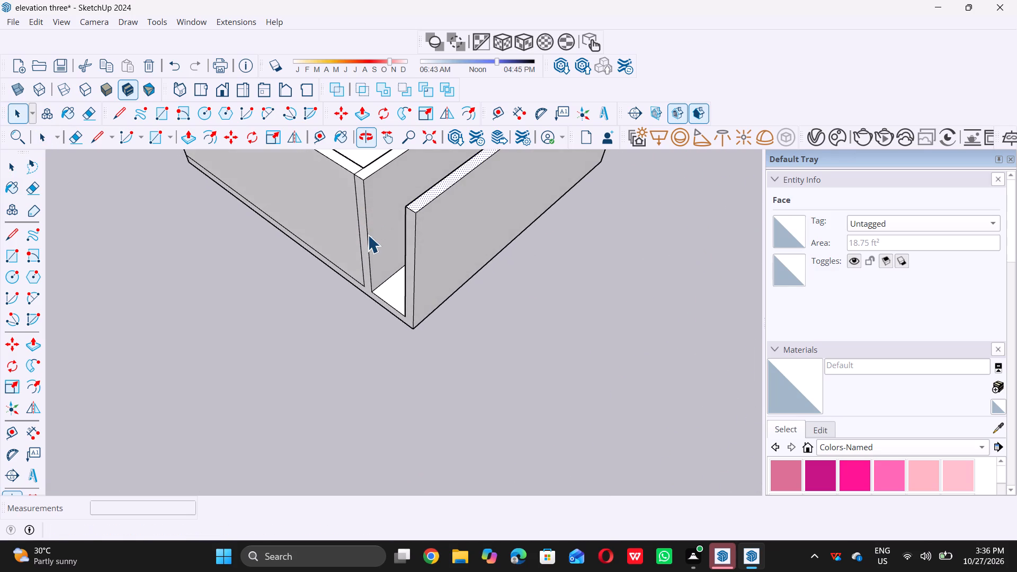
{"action": "scroll", "coordinate": [366, 243], "scroll_direction": "up", "scroll_amount": 8}
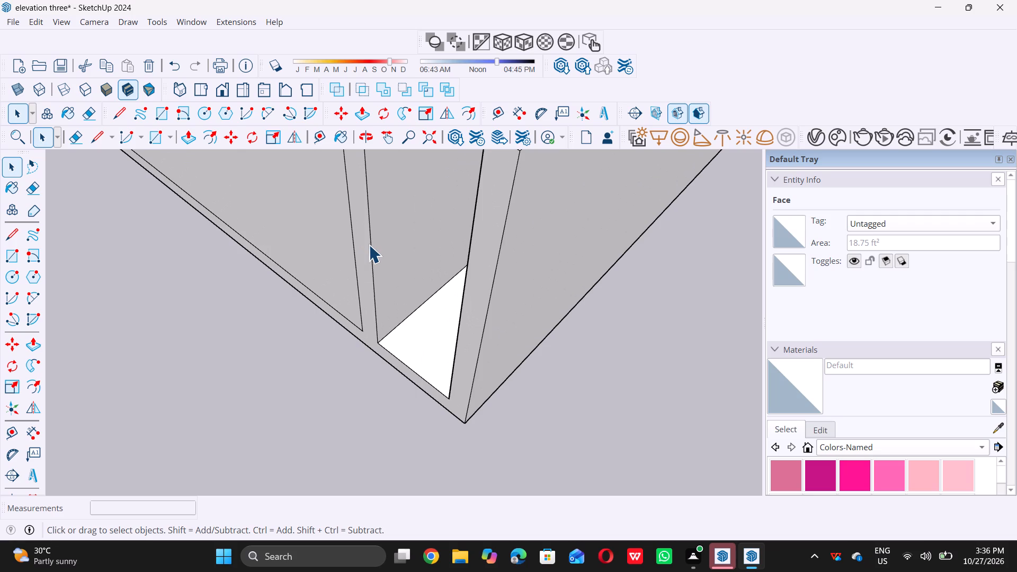
{"action": "key", "text": "t"}
{"action": "left_click", "coordinate": [401, 360]}
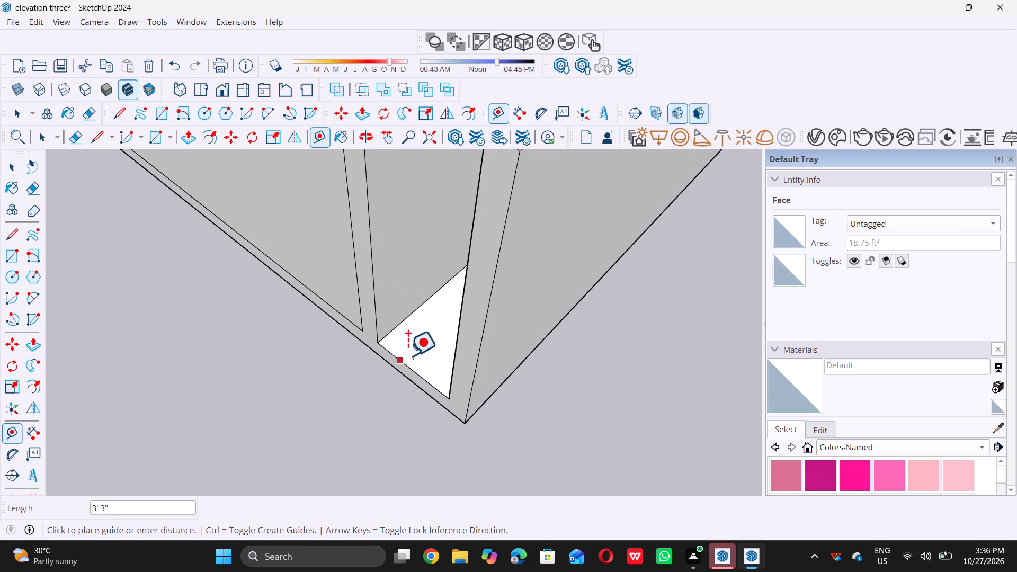
{"action": "key", "text": "9"}
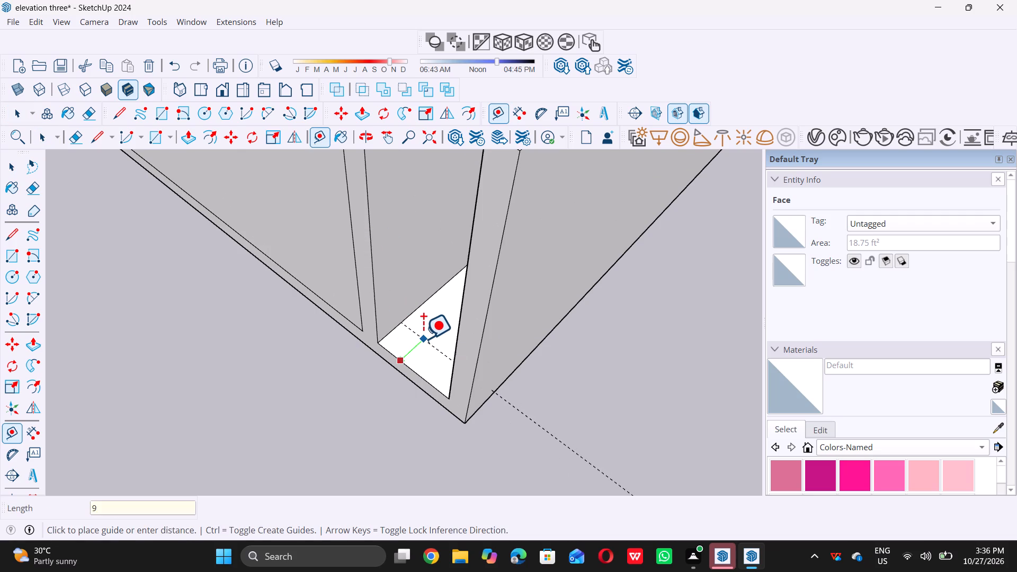
{"action": "key", "text": "shift+quotedbl"}
{"action": "key", "text": "Return"}
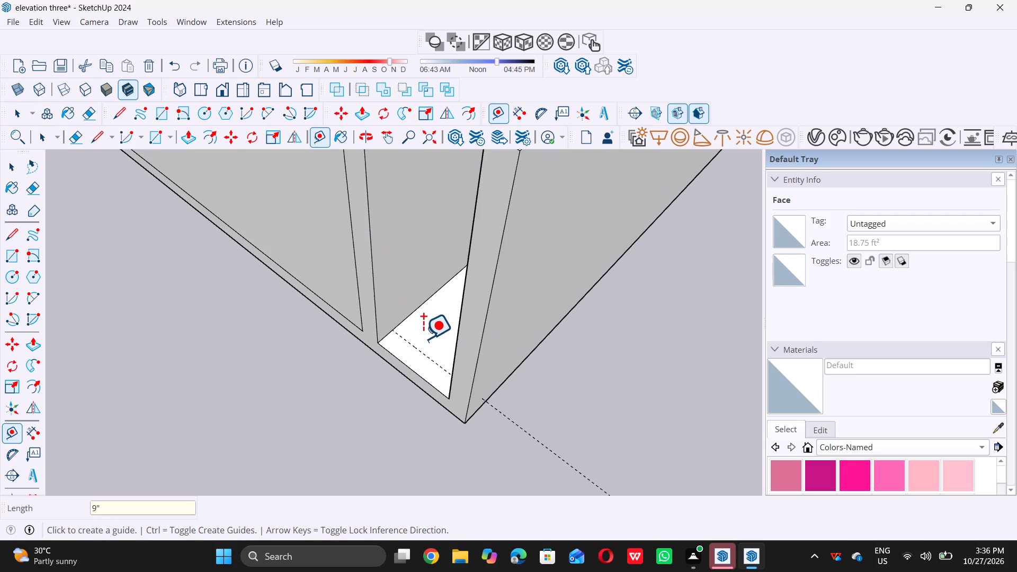
{"action": "key", "text": "space"}
Draw a 9" by 3' 3" rectangle across the rear end of the passage floor, from the guide to the rear edge.
{"action": "scroll", "coordinate": [405, 343], "scroll_direction": "down", "scroll_amount": 5}
{"action": "middle_click_drag", "start_coordinate": [394, 371], "coordinate": [444, 388]}
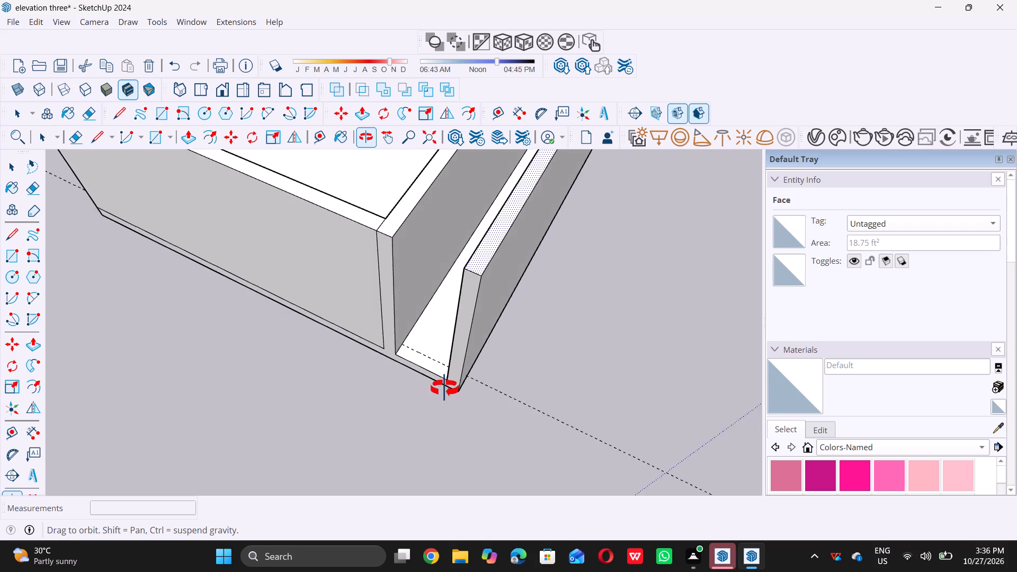
{"action": "middle_click_drag", "start_coordinate": [444, 388], "coordinate": [527, 386]}
{"action": "scroll", "coordinate": [477, 373], "scroll_direction": "up", "scroll_amount": 6}
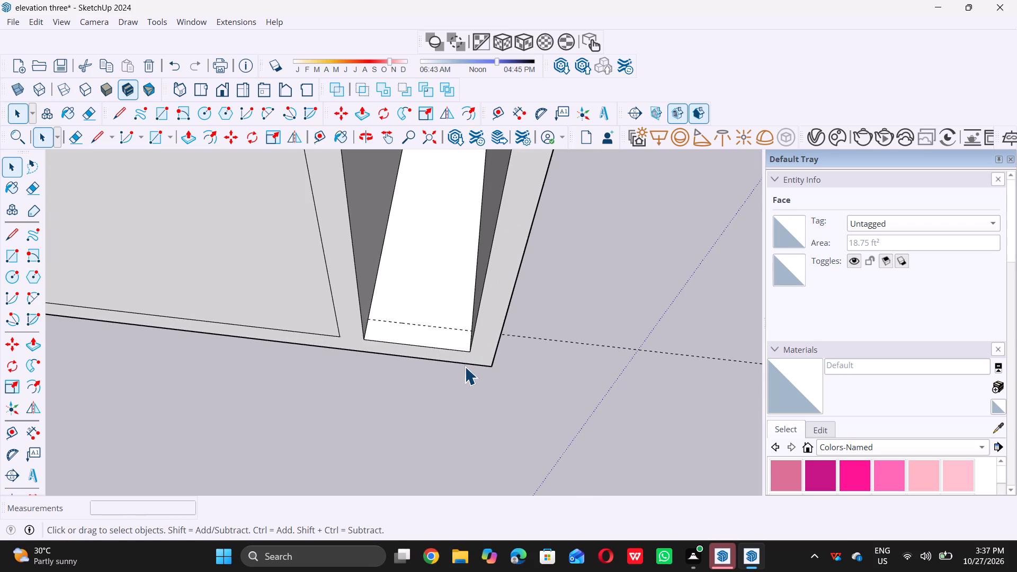
{"action": "key", "text": "r"}
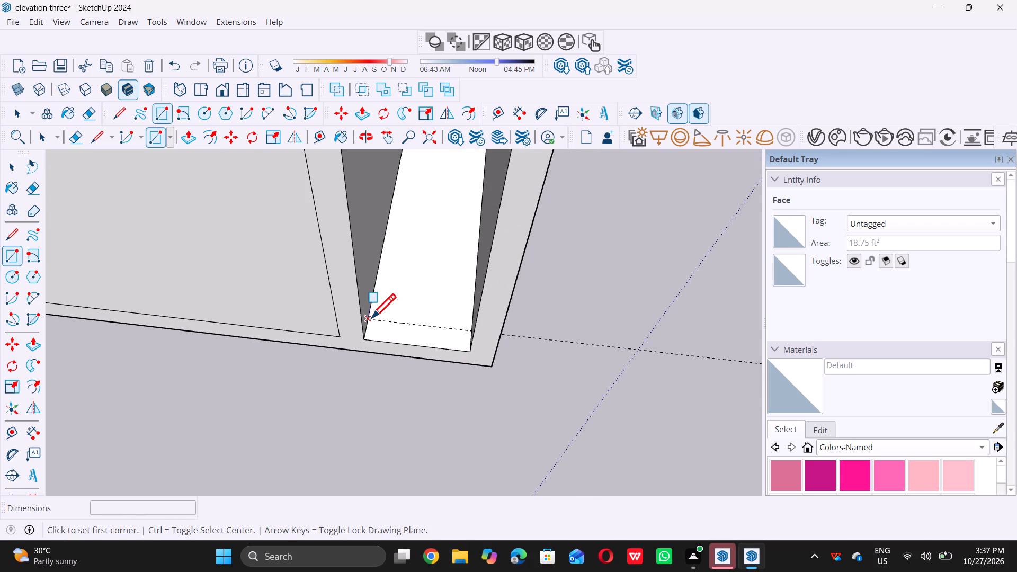
{"action": "left_click", "coordinate": [370, 317]}
{"action": "left_click", "coordinate": [470, 352]}
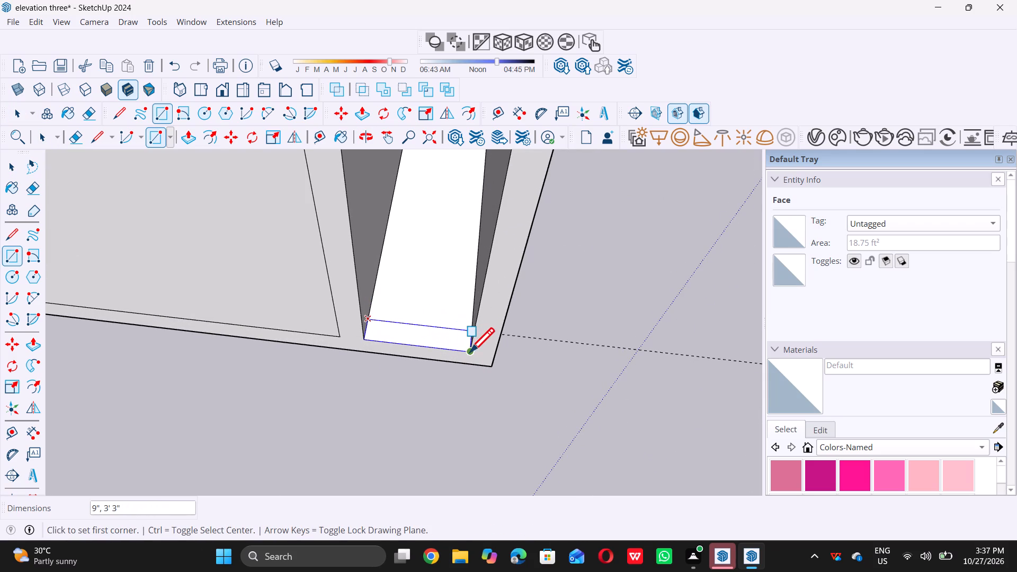
{"action": "key", "text": "space"}
Push/Pull the 9" rear strip up 10' to close the passage between the house and the outer wall.
{"action": "scroll", "coordinate": [417, 387], "scroll_direction": "down", "scroll_amount": 13}
{"action": "middle_click_drag", "start_coordinate": [418, 408], "coordinate": [340, 351]}
{"action": "scroll", "coordinate": [344, 328], "scroll_direction": "up", "scroll_amount": 6}
{"action": "left_click", "coordinate": [400, 367]}
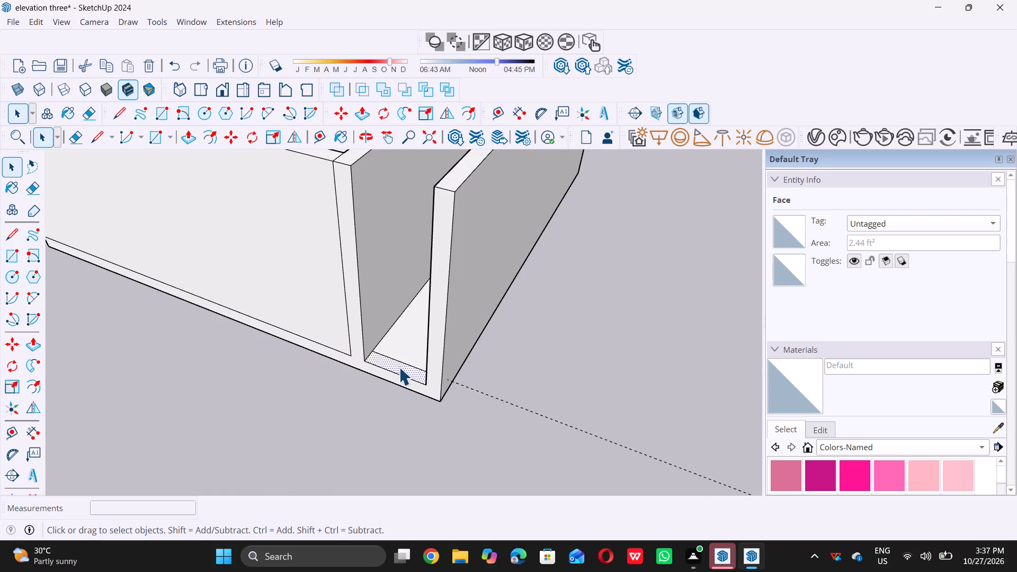
{"action": "key", "text": "p"}
{"action": "left_click", "coordinate": [397, 367]}
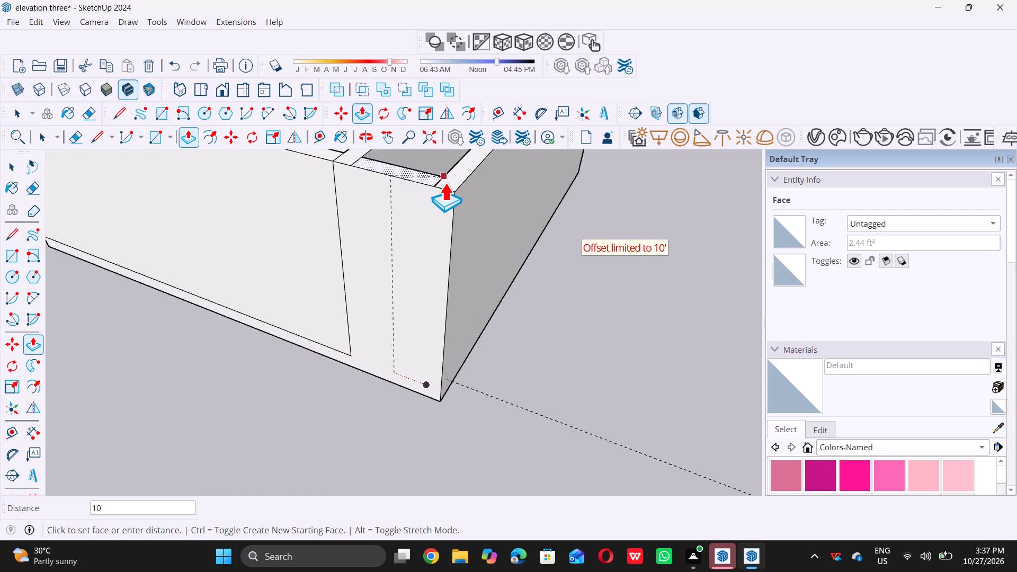
{"action": "left_click", "coordinate": [447, 184]}
{"action": "key", "text": "space"}
{"action": "left_click_drag", "start_coordinate": [567, 263], "coordinate": [566, 351]}
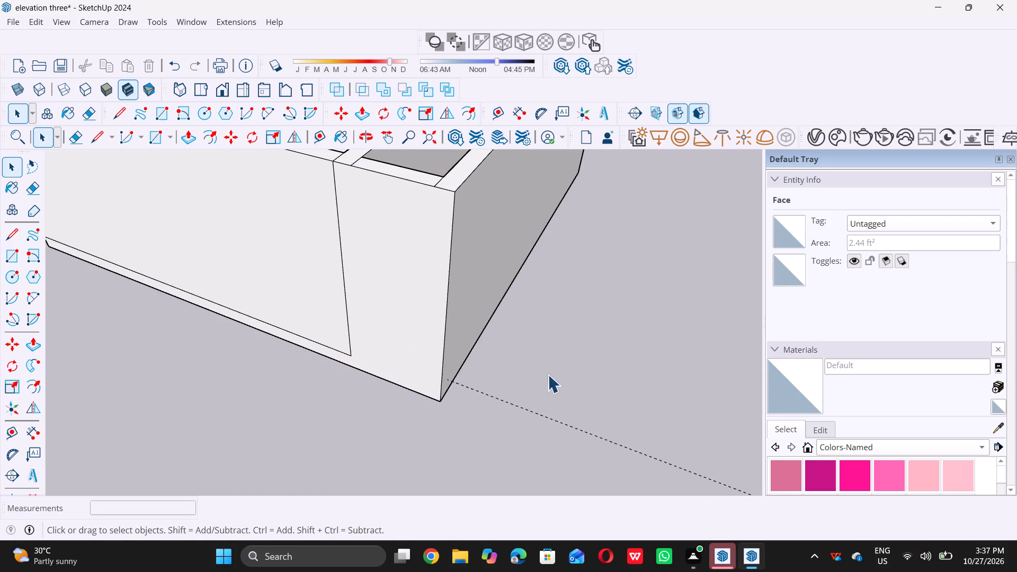
Place a guide 9" in from the front edge of the passage floor, beside the horizontal cladding boards.
{"action": "scroll", "coordinate": [548, 374], "scroll_direction": "down", "scroll_amount": 12}
{"action": "middle_click_drag", "start_coordinate": [611, 272], "coordinate": [231, 267]}
{"action": "scroll", "coordinate": [267, 272], "scroll_direction": "down", "scroll_amount": 4}
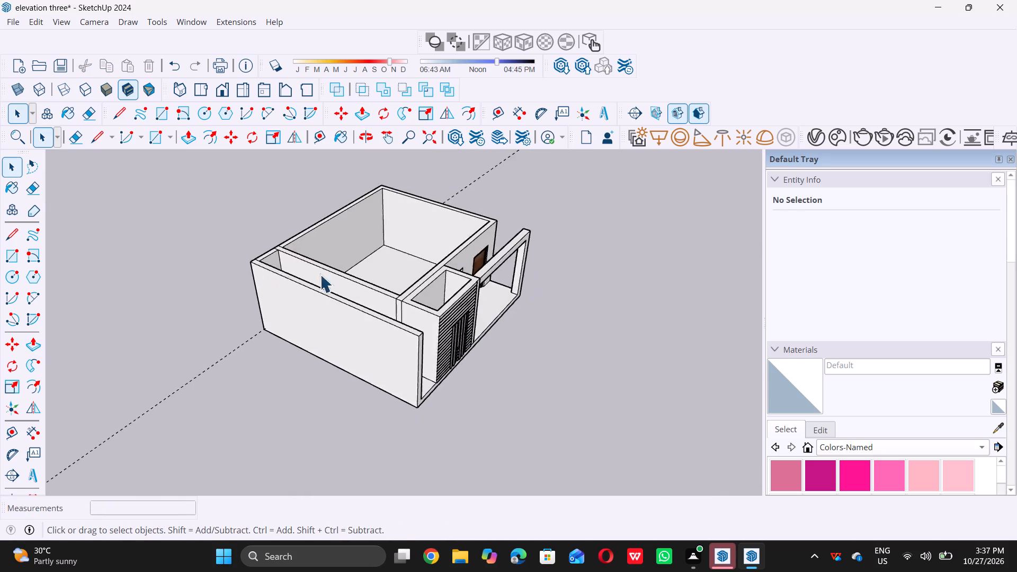
{"action": "scroll", "coordinate": [320, 274], "scroll_direction": "down", "scroll_amount": 2}
{"action": "middle_click_drag", "start_coordinate": [369, 327], "coordinate": [140, 353]}
{"action": "middle_click_drag", "start_coordinate": [254, 353], "coordinate": [366, 304]}
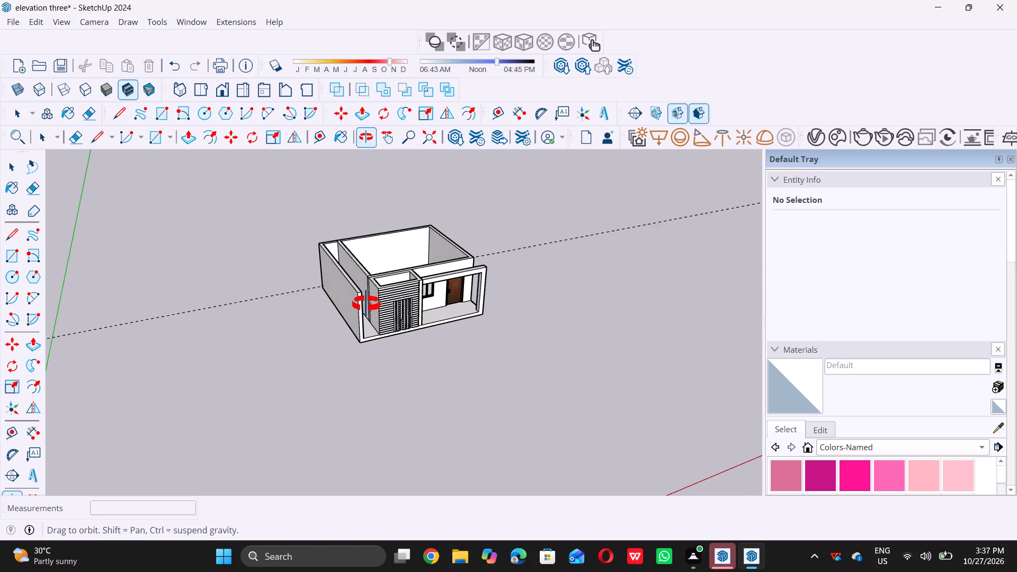
{"action": "middle_click_drag", "start_coordinate": [366, 304], "coordinate": [355, 281]}
{"action": "scroll", "coordinate": [333, 342], "scroll_direction": "up", "scroll_amount": 7}
{"action": "middle_click_drag", "start_coordinate": [370, 312], "coordinate": [335, 373]}
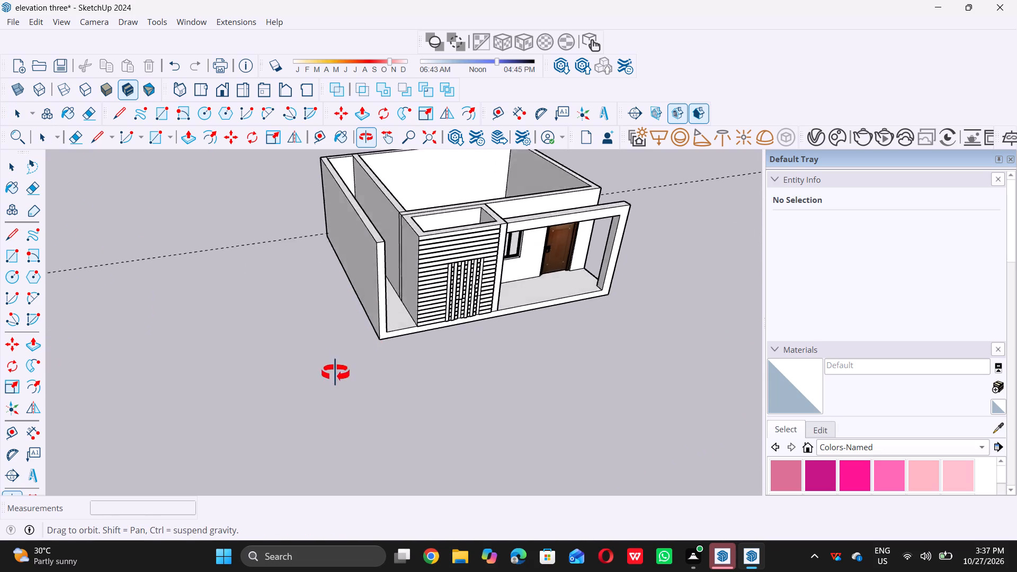
{"action": "middle_click_drag", "start_coordinate": [335, 373], "coordinate": [272, 408]}
{"action": "scroll", "coordinate": [356, 322], "scroll_direction": "up", "scroll_amount": 6}
{"action": "scroll", "coordinate": [408, 312], "scroll_direction": "up", "scroll_amount": 6}
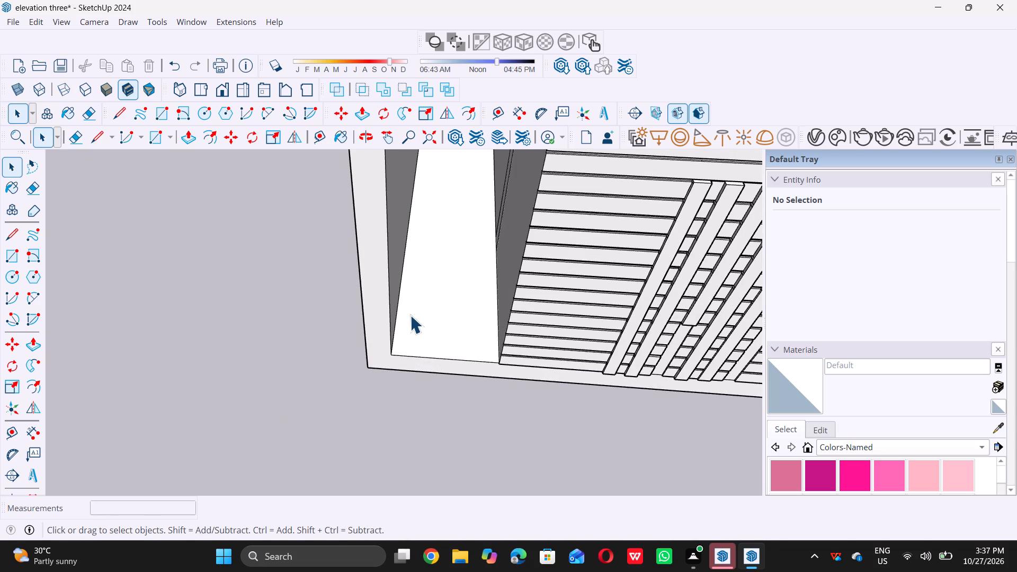
{"action": "key", "text": "t"}
{"action": "left_click_drag", "start_coordinate": [417, 355], "coordinate": [416, 350]}
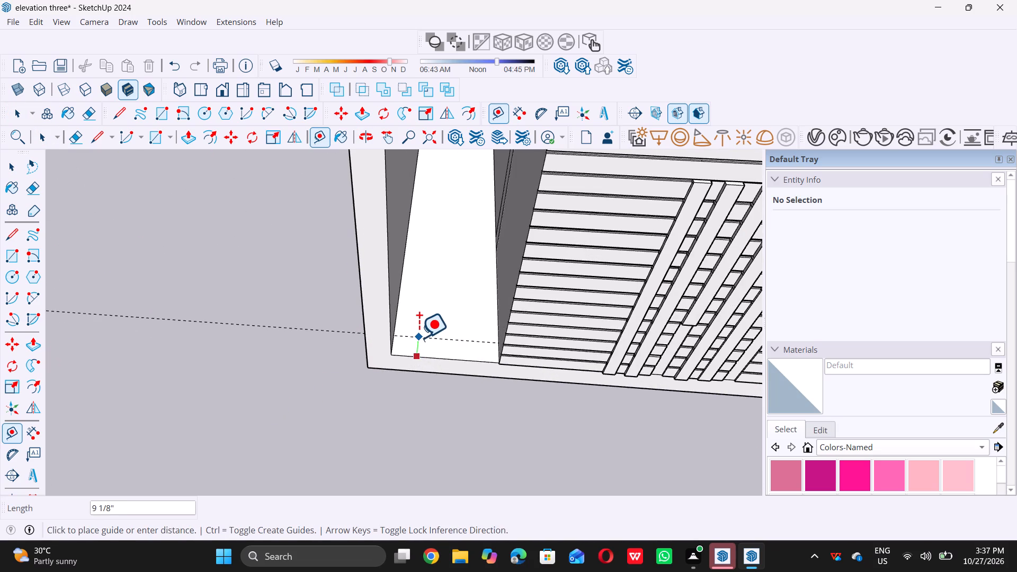
{"action": "key", "text": "9"}
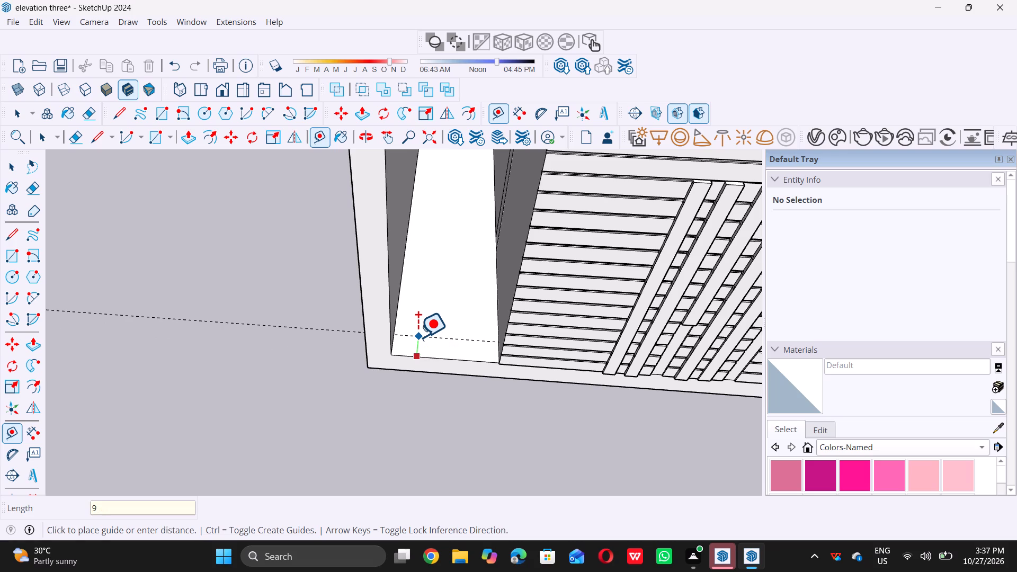
{"action": "key", "text": "shift+quotedbl"}
{"action": "key", "text": "Return"}
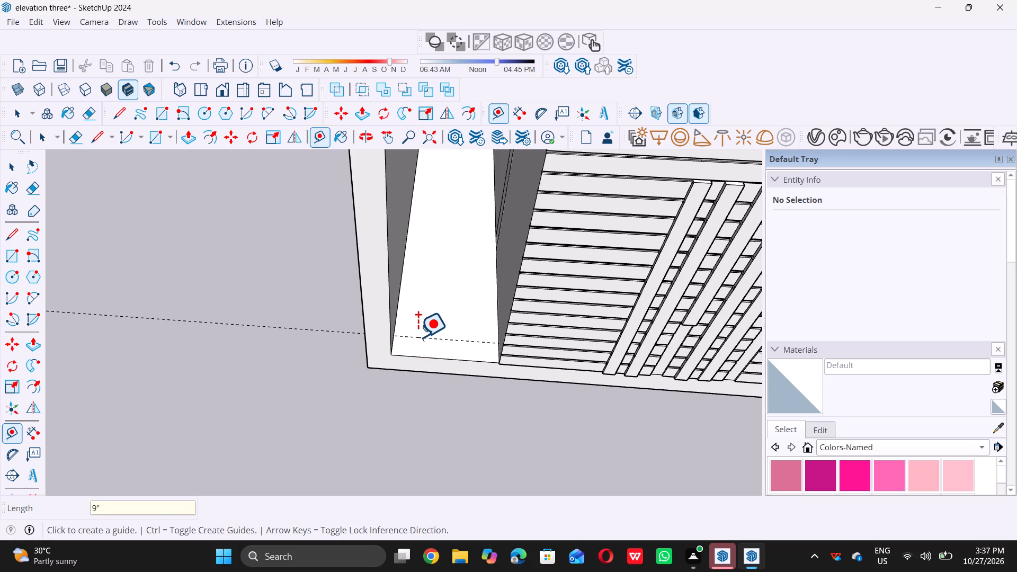
{"action": "key", "text": "space"}
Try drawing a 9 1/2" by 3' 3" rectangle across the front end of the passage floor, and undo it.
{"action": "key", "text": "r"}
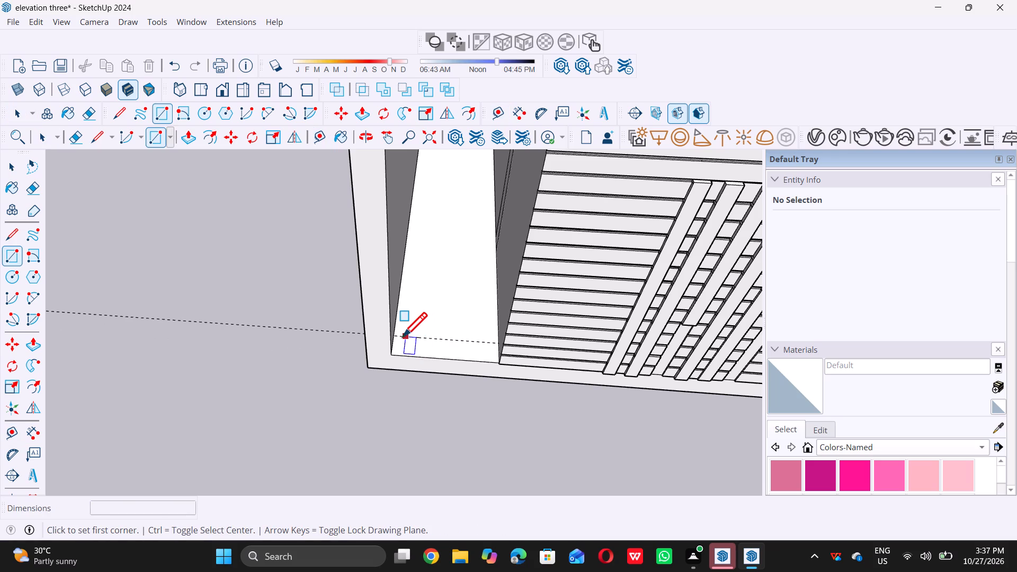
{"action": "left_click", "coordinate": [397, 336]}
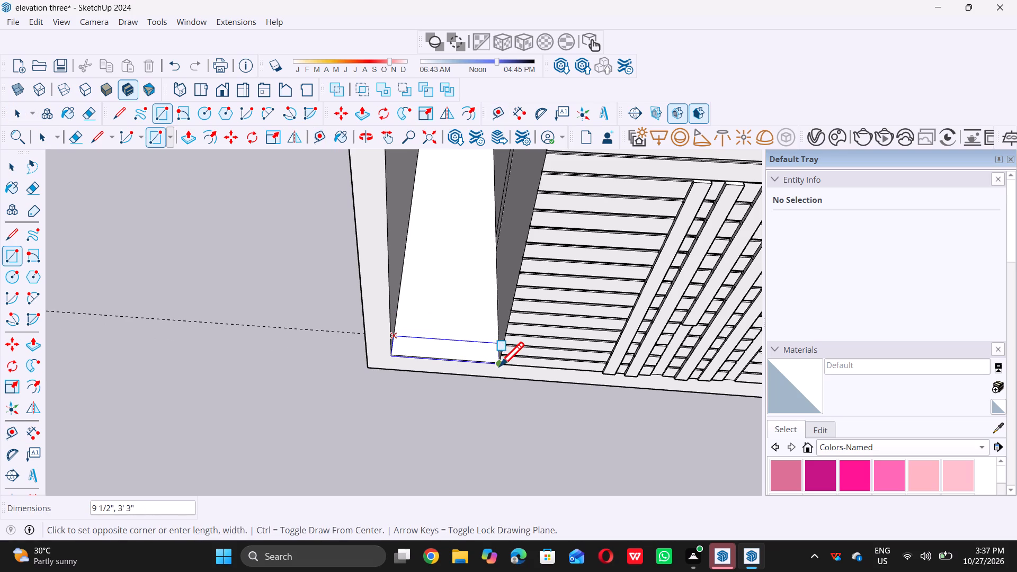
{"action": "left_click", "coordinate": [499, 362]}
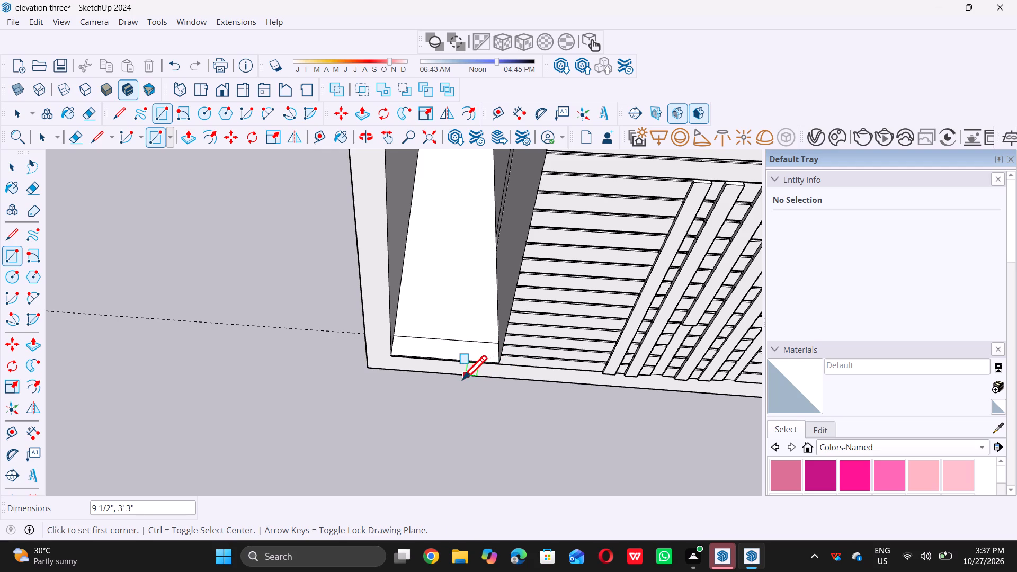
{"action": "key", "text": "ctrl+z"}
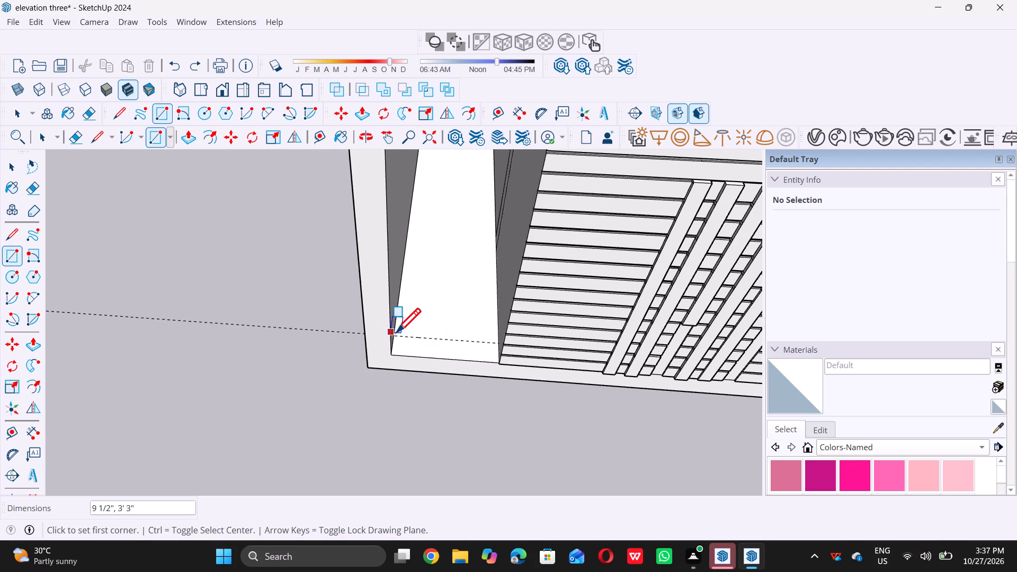
Draw a 9 1/2" by 3' 3" rectangle across the passage's front end, from the guide to the cladding's lower corner.
{"action": "left_click", "coordinate": [395, 333]}
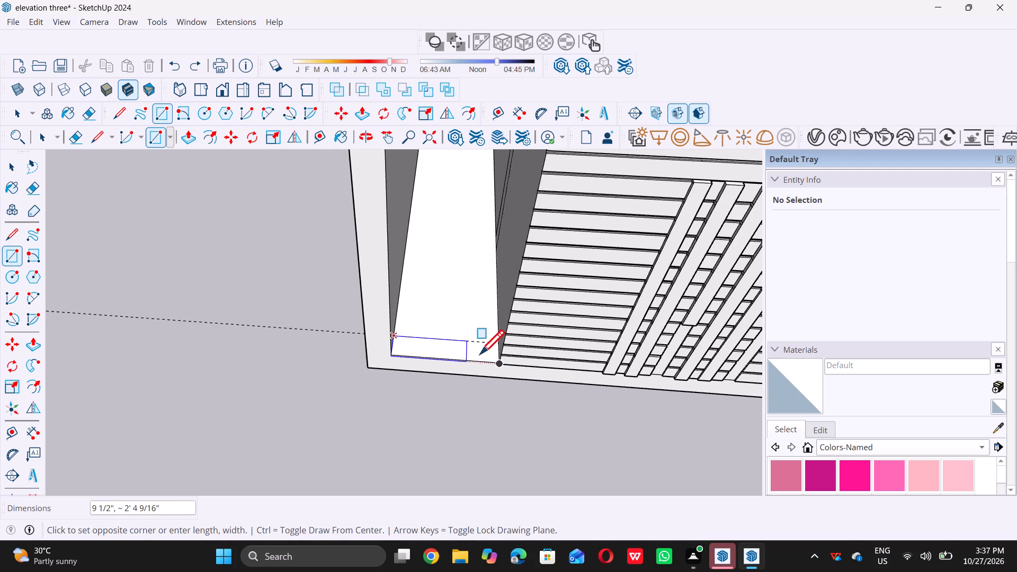
{"action": "left_click", "coordinate": [496, 363]}
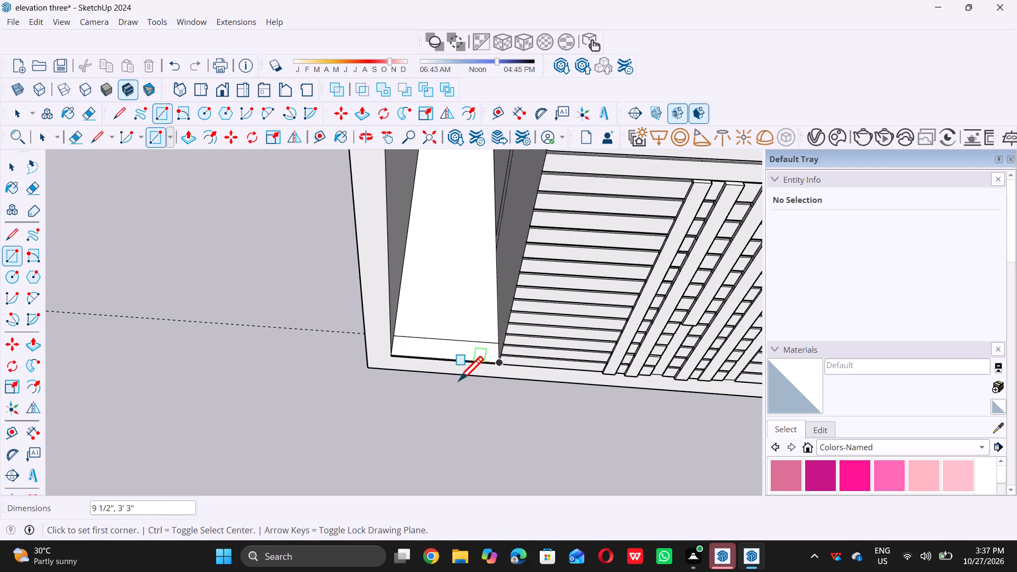
{"action": "key", "text": "space"}
Erase the rectangle's overhanging 3' 3" edge and the leftover 1/2" edge stub beyond the front of the passage floor.
{"action": "scroll", "coordinate": [440, 393], "scroll_direction": "down", "scroll_amount": 5}
{"action": "middle_click_drag", "start_coordinate": [439, 391], "coordinate": [510, 328]}
{"action": "scroll", "coordinate": [406, 399], "scroll_direction": "up", "scroll_amount": 9}
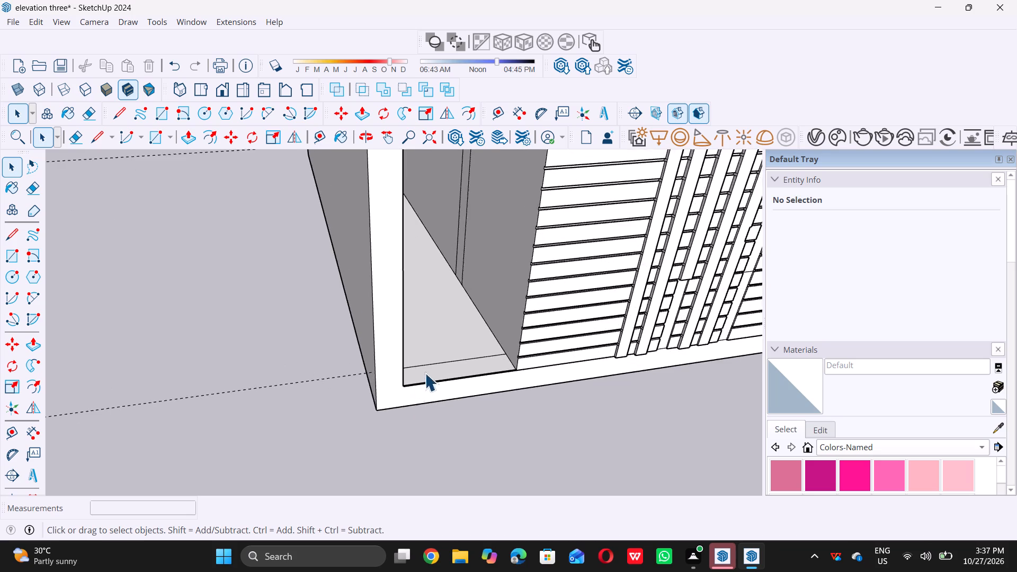
{"action": "scroll", "coordinate": [425, 373], "scroll_direction": "up", "scroll_amount": 15}
{"action": "middle_click_drag", "start_coordinate": [409, 362], "coordinate": [335, 431]}
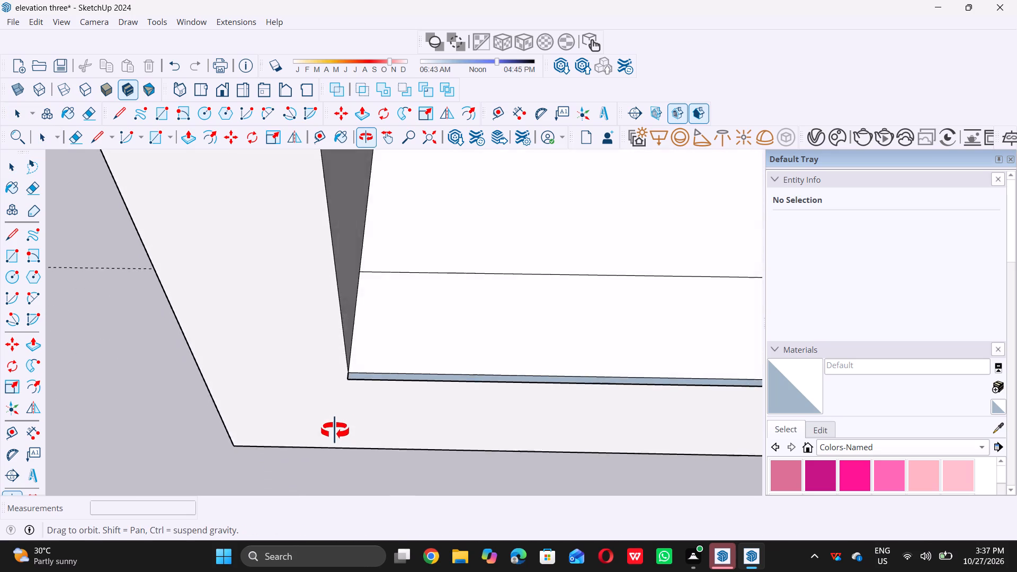
{"action": "middle_click_drag", "start_coordinate": [335, 431], "coordinate": [391, 317]}
{"action": "scroll", "coordinate": [354, 356], "scroll_direction": "up", "scroll_amount": 5}
{"action": "left_click", "coordinate": [372, 379]}
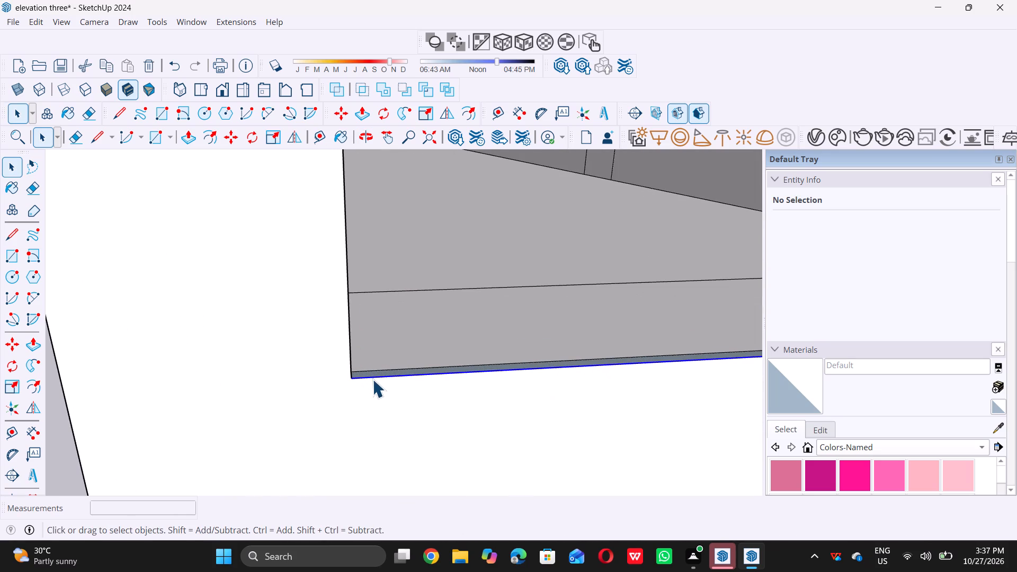
{"action": "key", "text": "Insert"}
{"action": "key", "text": "Delete"}
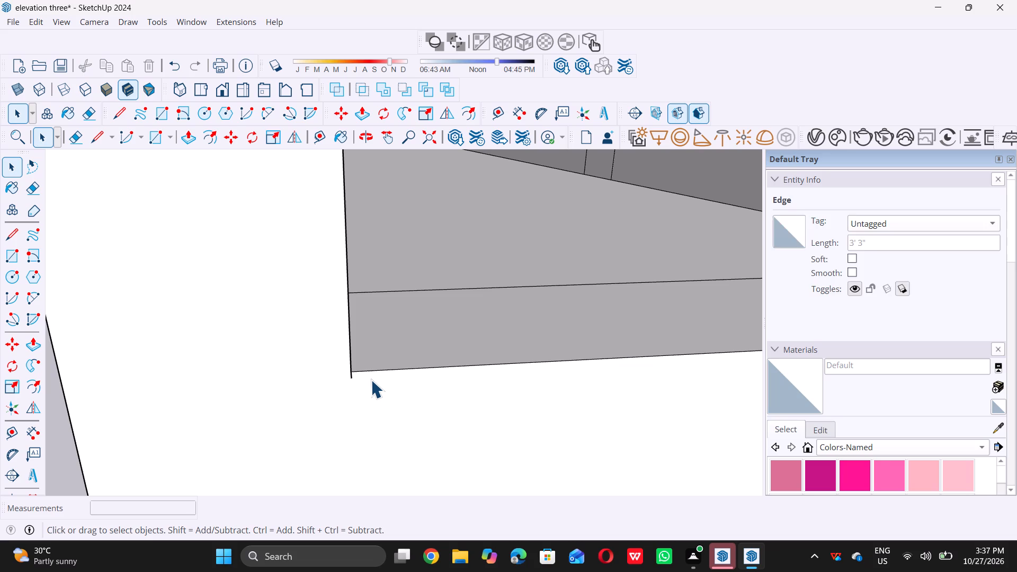
{"action": "left_click", "coordinate": [350, 377]}
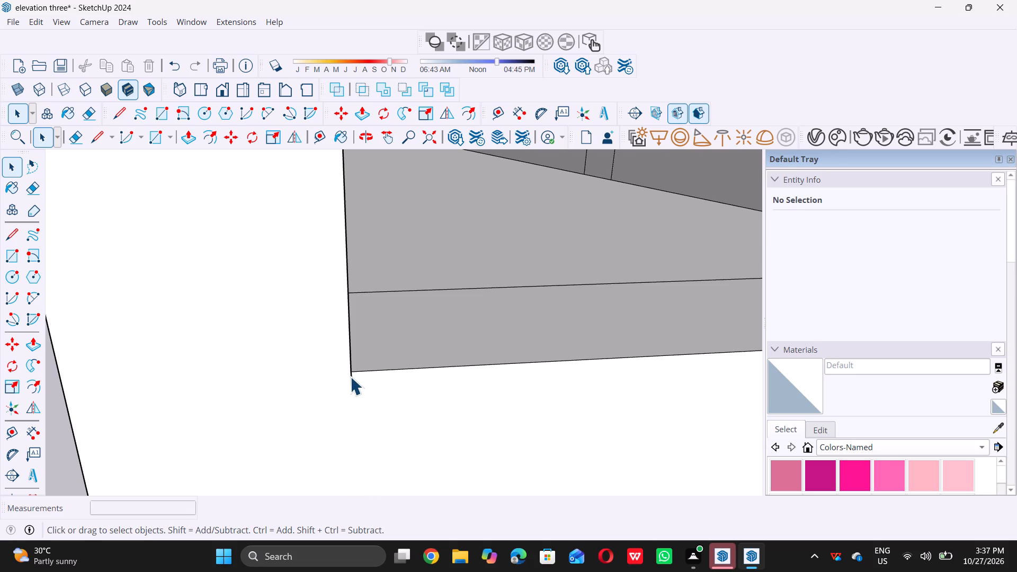
{"action": "key", "text": "Delete"}
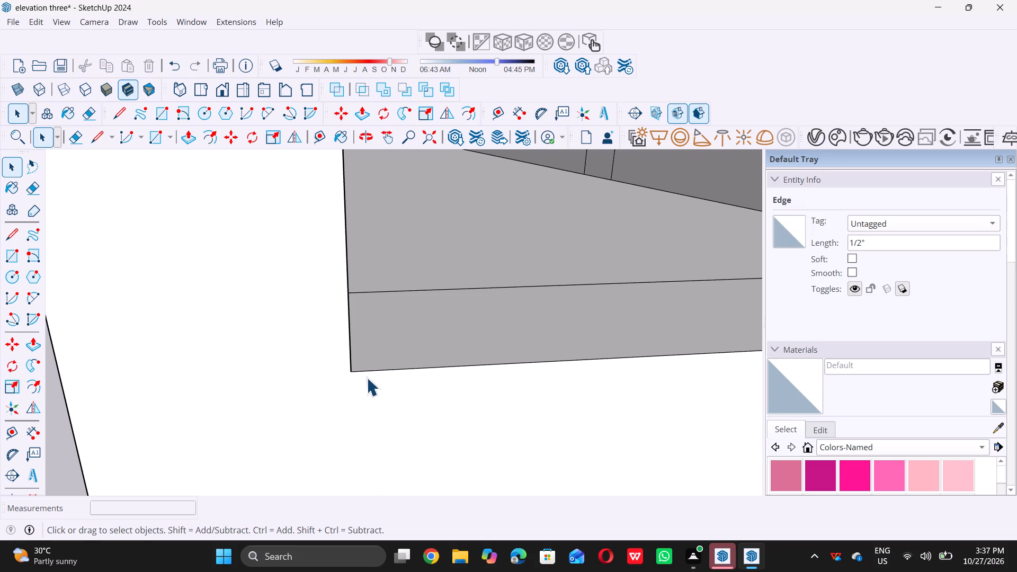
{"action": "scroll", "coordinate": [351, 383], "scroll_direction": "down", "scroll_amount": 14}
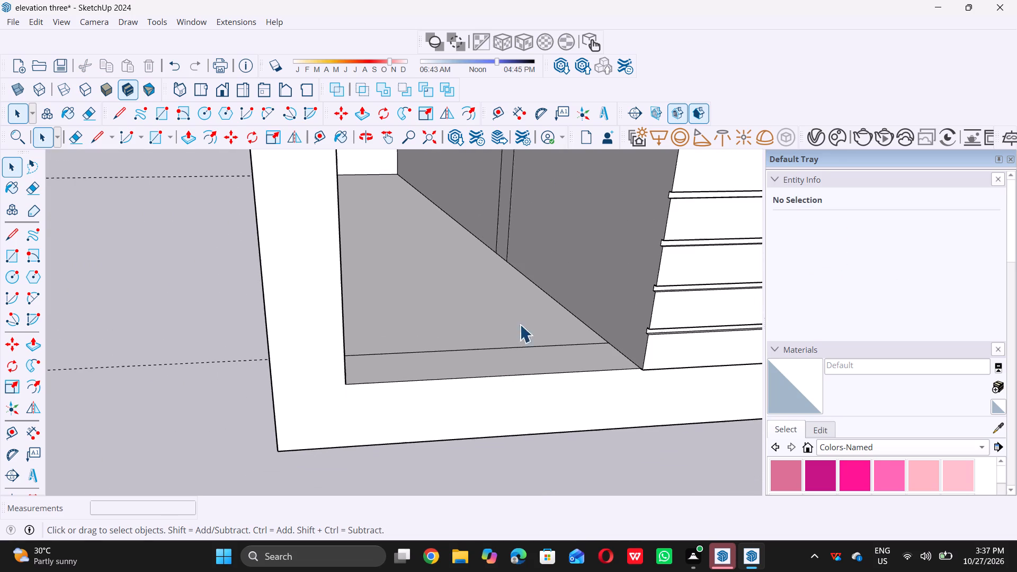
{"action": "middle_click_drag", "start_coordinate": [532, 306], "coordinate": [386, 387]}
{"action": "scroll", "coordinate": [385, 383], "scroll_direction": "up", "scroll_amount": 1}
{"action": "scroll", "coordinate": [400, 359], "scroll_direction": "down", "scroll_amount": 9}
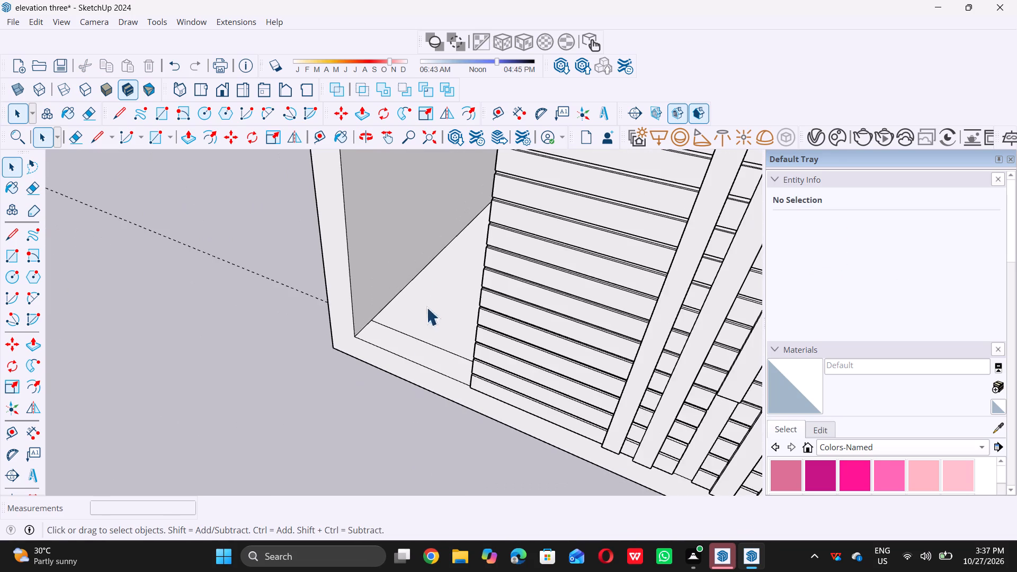
Extrude the narrow floor strip at the passage's front end up 10' to form its front wall.
{"action": "scroll", "coordinate": [425, 391], "scroll_direction": "up", "scroll_amount": 6}
{"action": "scroll", "coordinate": [473, 398], "scroll_direction": "up", "scroll_amount": 7}
{"action": "middle_click", "coordinate": [508, 368]}
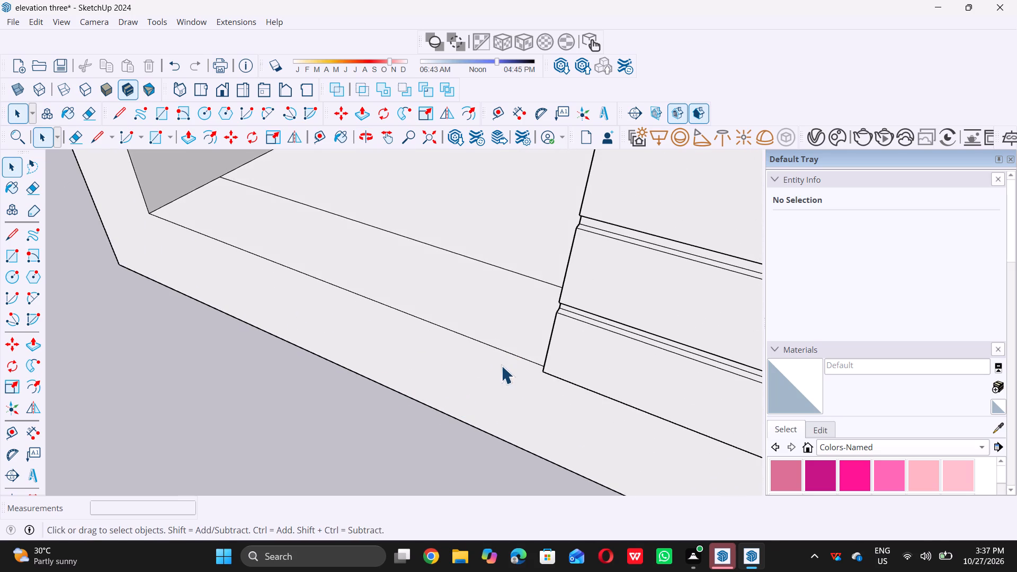
{"action": "scroll", "coordinate": [501, 367], "scroll_direction": "down", "scroll_amount": 17}
{"action": "left_click", "coordinate": [438, 347]}
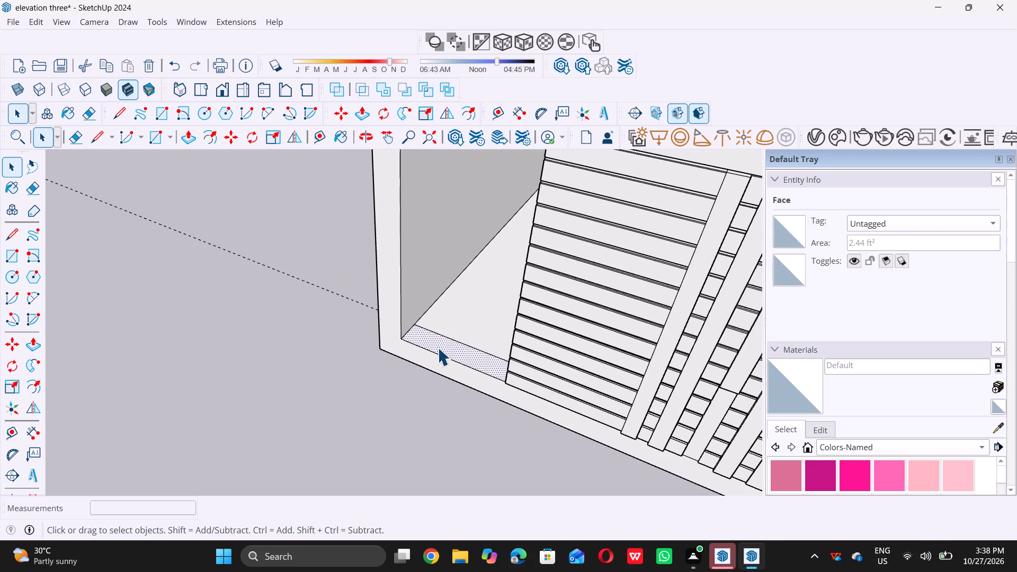
{"action": "key", "text": "p"}
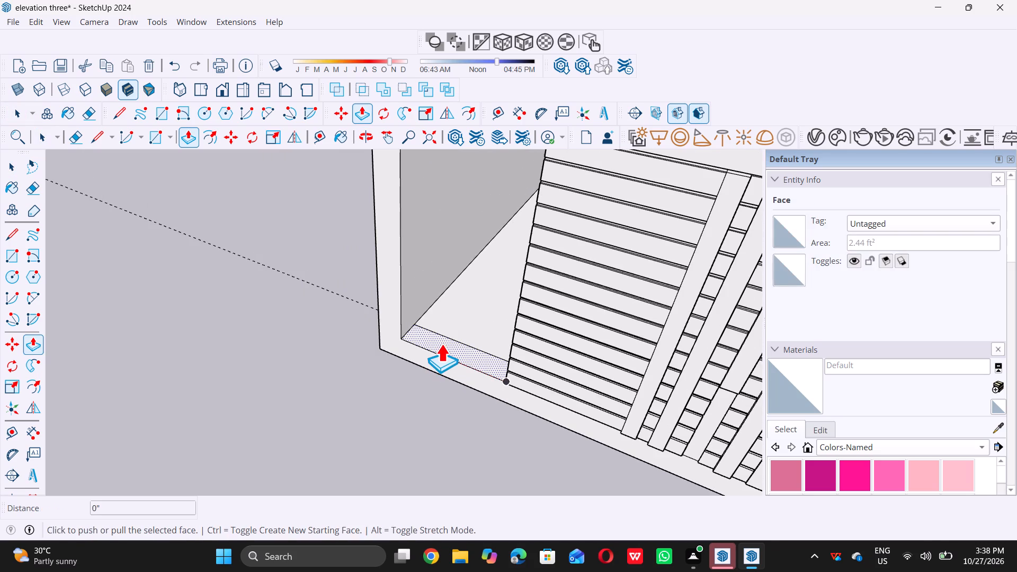
{"action": "left_click", "coordinate": [441, 344]}
{"action": "scroll", "coordinate": [442, 343], "scroll_direction": "down", "scroll_amount": 12}
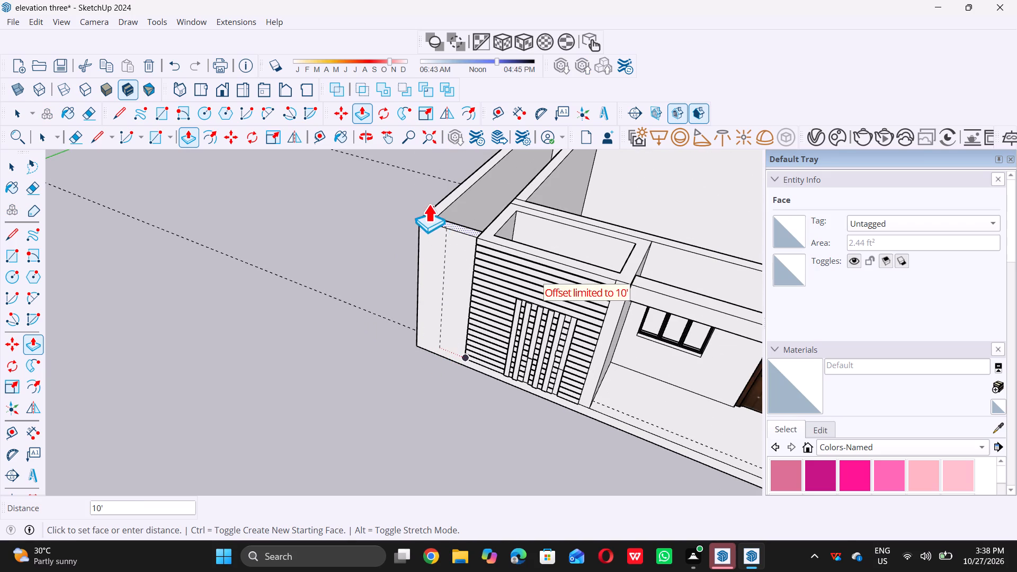
{"action": "left_click", "coordinate": [425, 214]}
{"action": "key", "text": "space"}
{"action": "scroll", "coordinate": [425, 294], "scroll_direction": "down", "scroll_amount": 4}
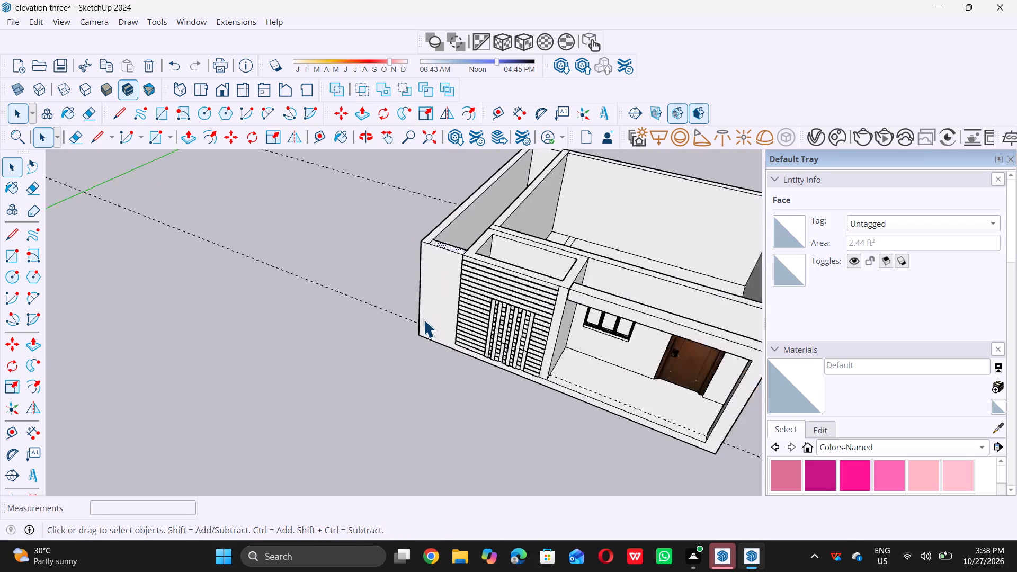
Delete all the guides from the model.
{"action": "scroll", "coordinate": [423, 319], "scroll_direction": "down", "scroll_amount": 8}
{"action": "middle_click_drag", "start_coordinate": [416, 335], "coordinate": [485, 219]}
{"action": "scroll", "coordinate": [403, 306], "scroll_direction": "up", "scroll_amount": 6}
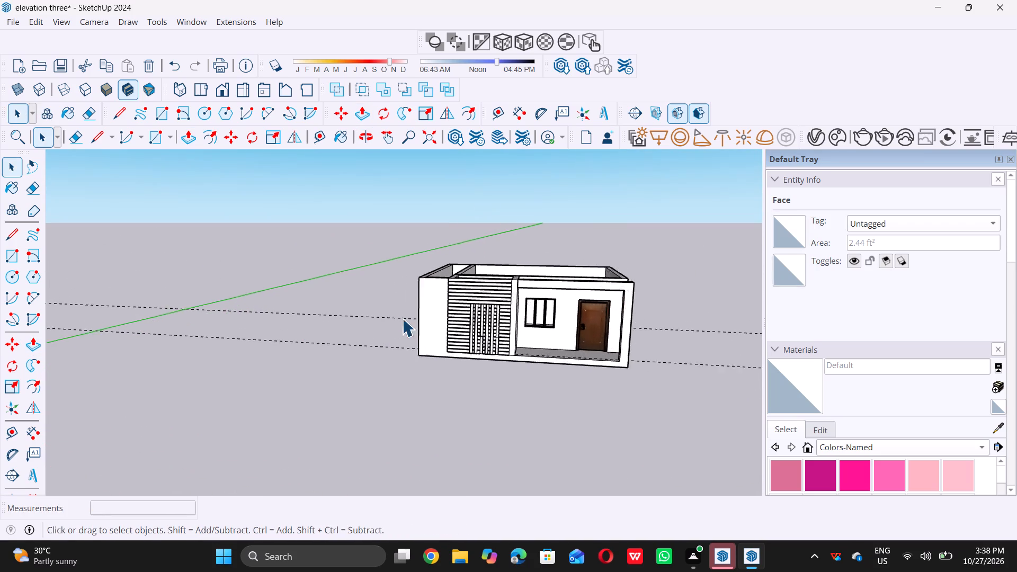
{"action": "middle_click_drag", "start_coordinate": [400, 330], "coordinate": [445, 297]}
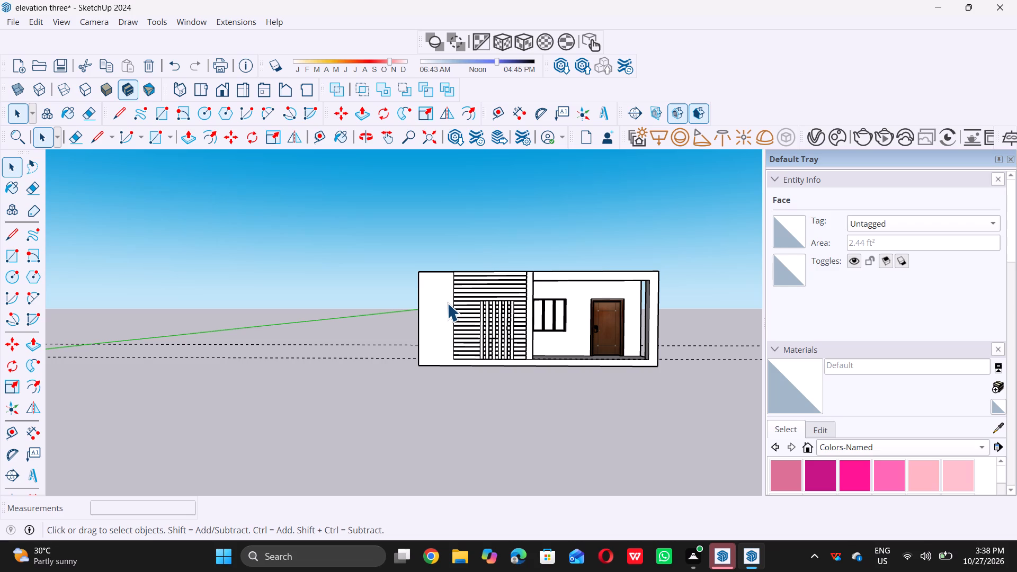
{"action": "scroll", "coordinate": [447, 301], "scroll_direction": "down", "scroll_amount": 6}
{"action": "middle_click_drag", "start_coordinate": [449, 267], "coordinate": [504, 314]}
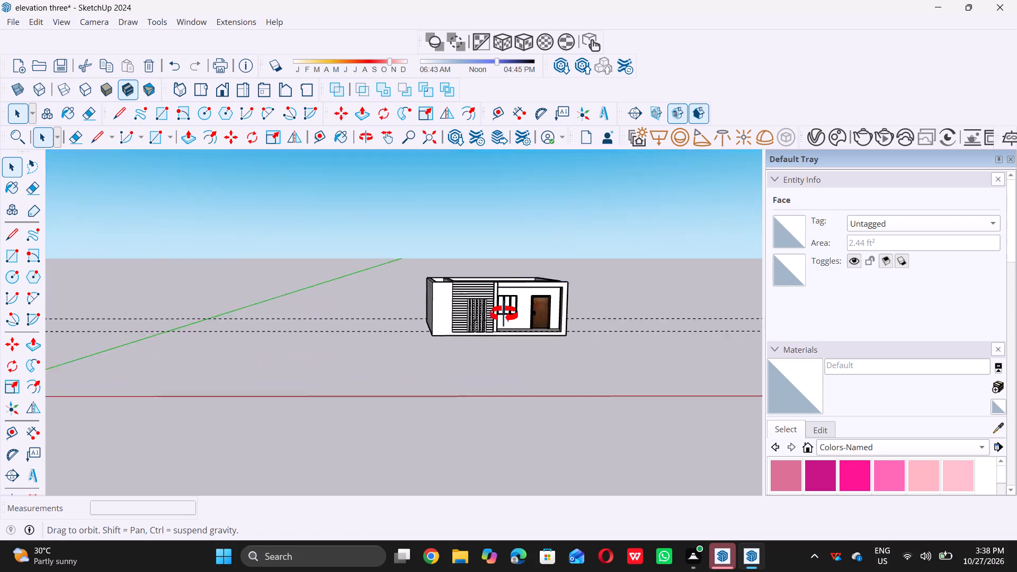
{"action": "middle_click_drag", "start_coordinate": [504, 314], "coordinate": [519, 346]}
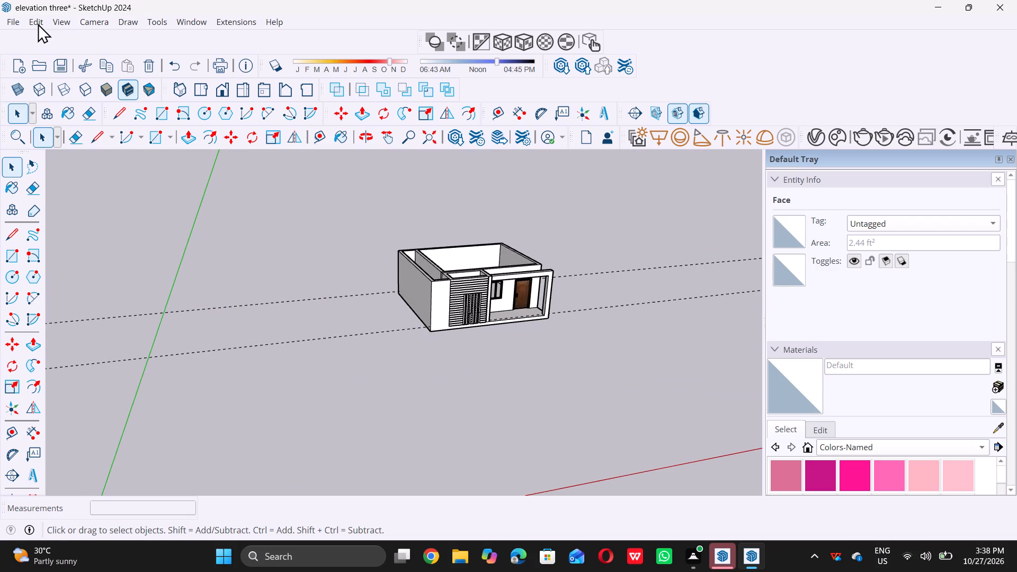
{"action": "left_click", "coordinate": [37, 23]}
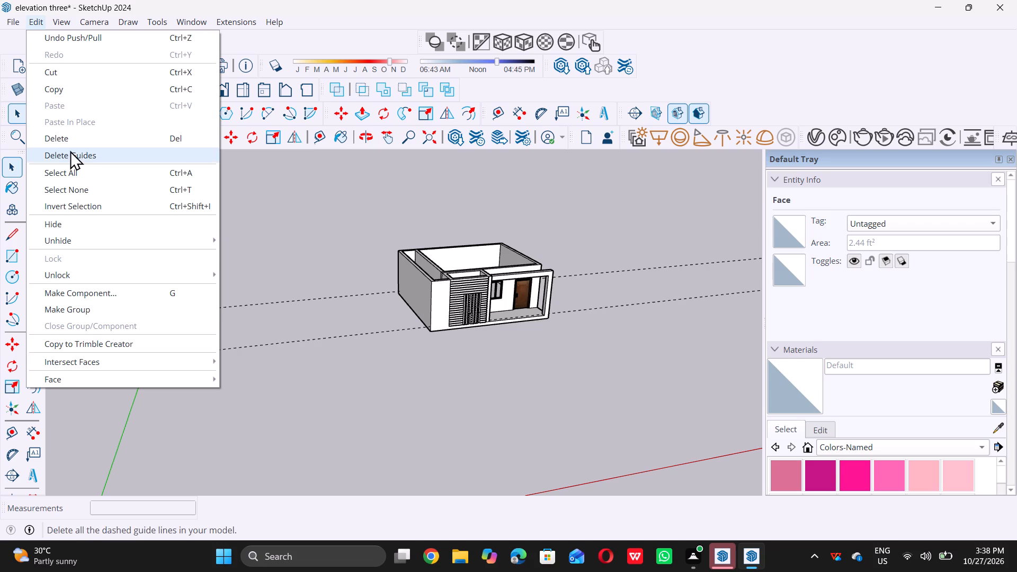
{"action": "left_click", "coordinate": [70, 150]}
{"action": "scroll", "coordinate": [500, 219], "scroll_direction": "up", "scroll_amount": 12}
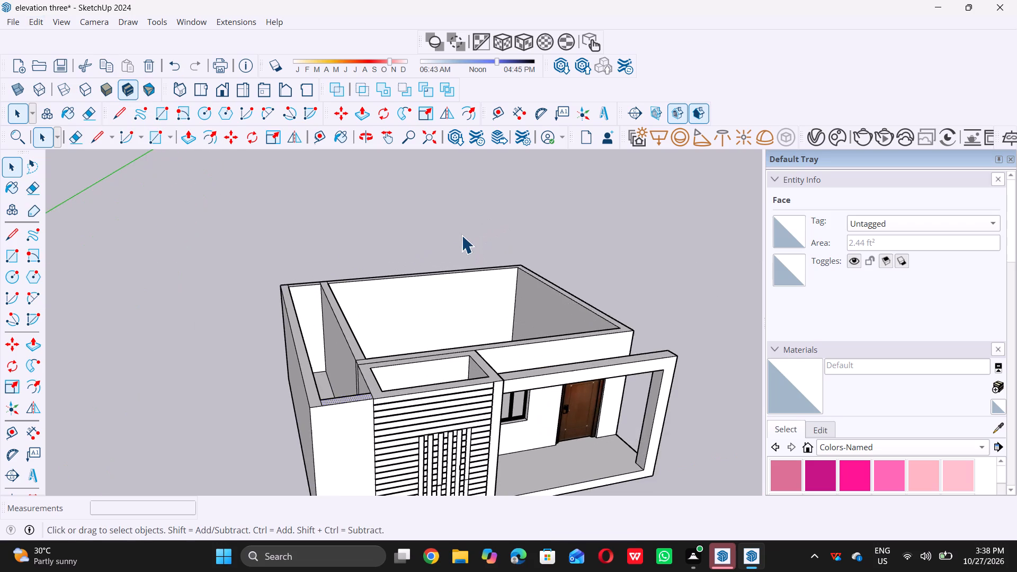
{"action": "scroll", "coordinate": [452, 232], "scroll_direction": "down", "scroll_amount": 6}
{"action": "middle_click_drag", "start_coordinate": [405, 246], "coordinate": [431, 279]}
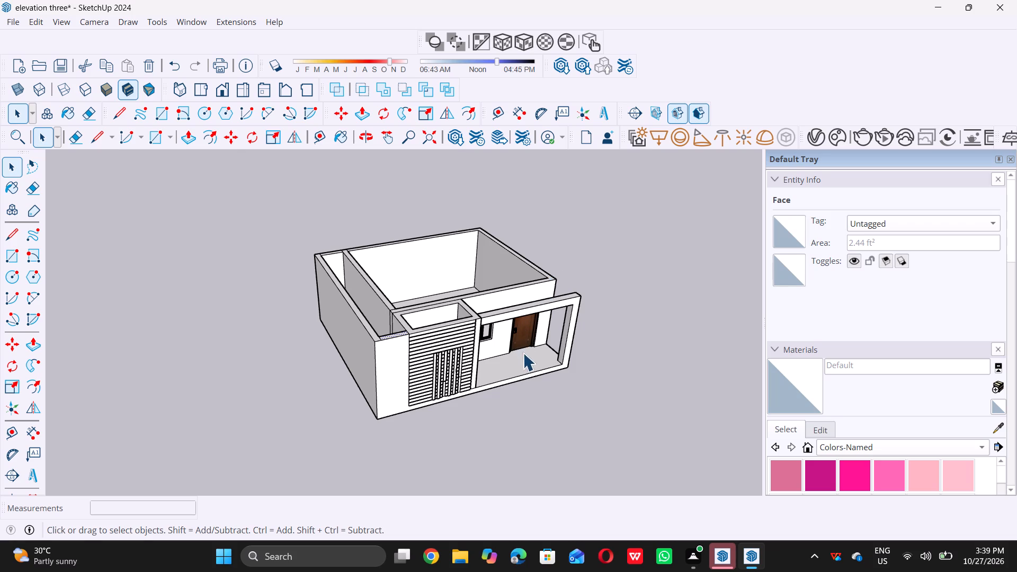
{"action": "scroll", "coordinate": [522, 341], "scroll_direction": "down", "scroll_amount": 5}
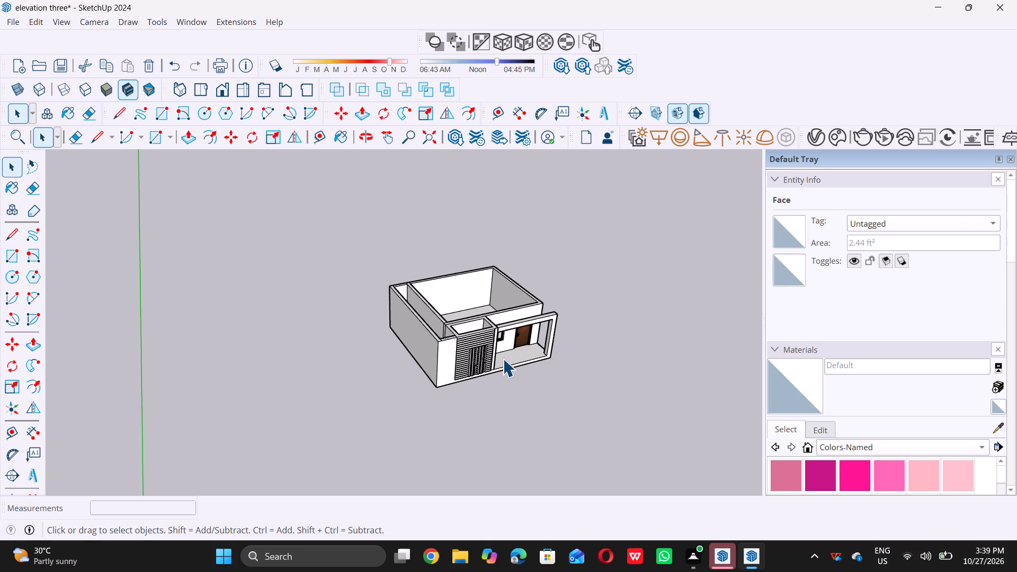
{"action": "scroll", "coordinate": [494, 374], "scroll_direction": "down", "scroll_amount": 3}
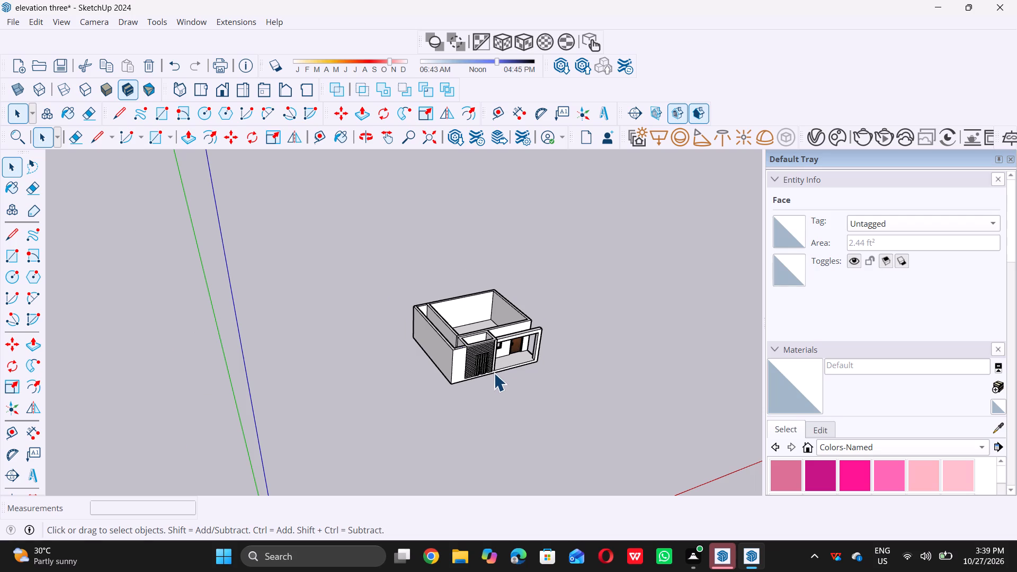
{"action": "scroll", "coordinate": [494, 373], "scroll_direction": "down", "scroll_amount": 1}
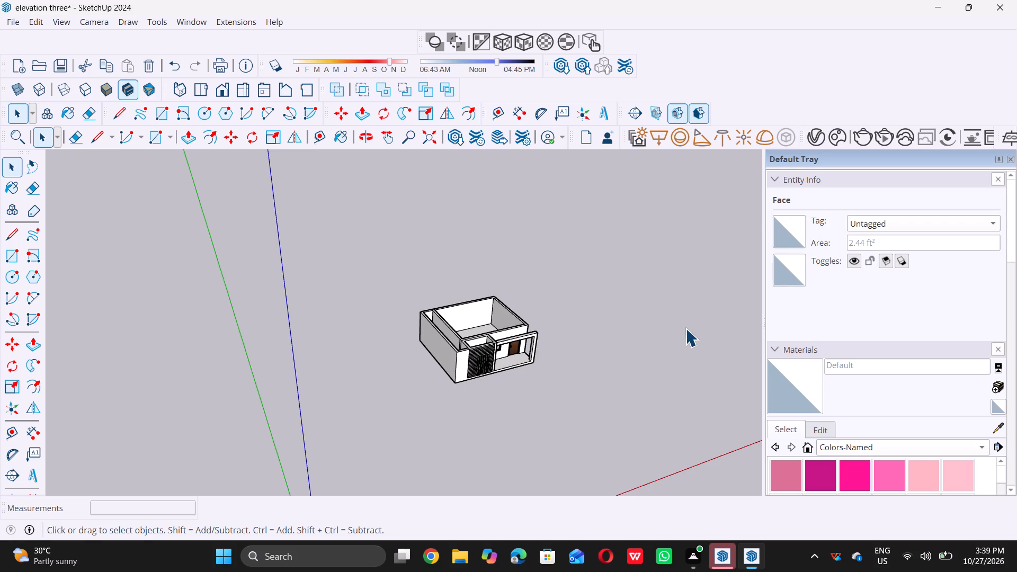
Draw an upright 27' by 9" rectangle along the top outer edge of the back wall, from corner to corner.
{"action": "scroll", "coordinate": [527, 333], "scroll_direction": "up", "scroll_amount": 7}
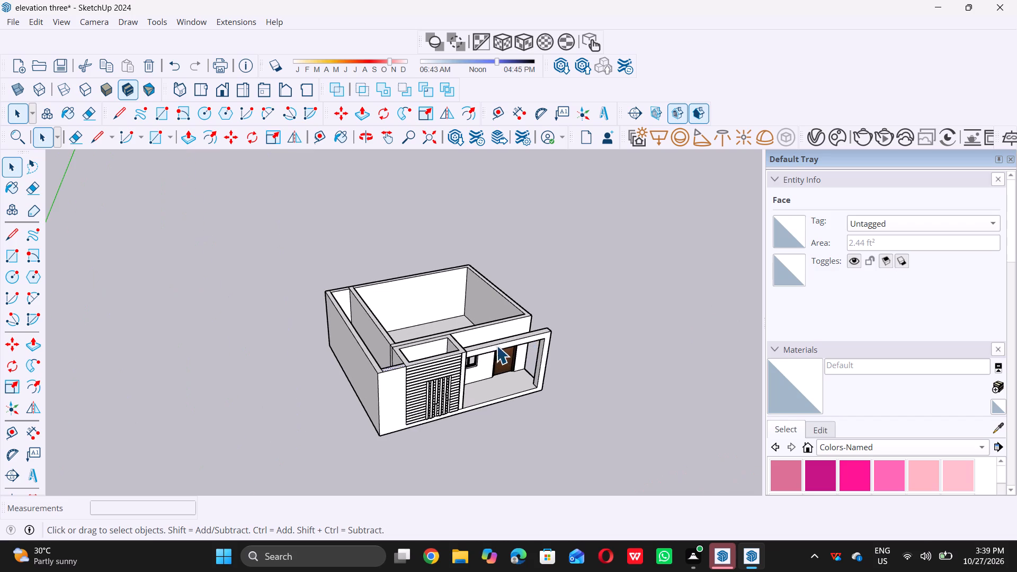
{"action": "middle_click_drag", "start_coordinate": [367, 342], "coordinate": [479, 360]}
{"action": "scroll", "coordinate": [248, 298], "scroll_direction": "up", "scroll_amount": 6}
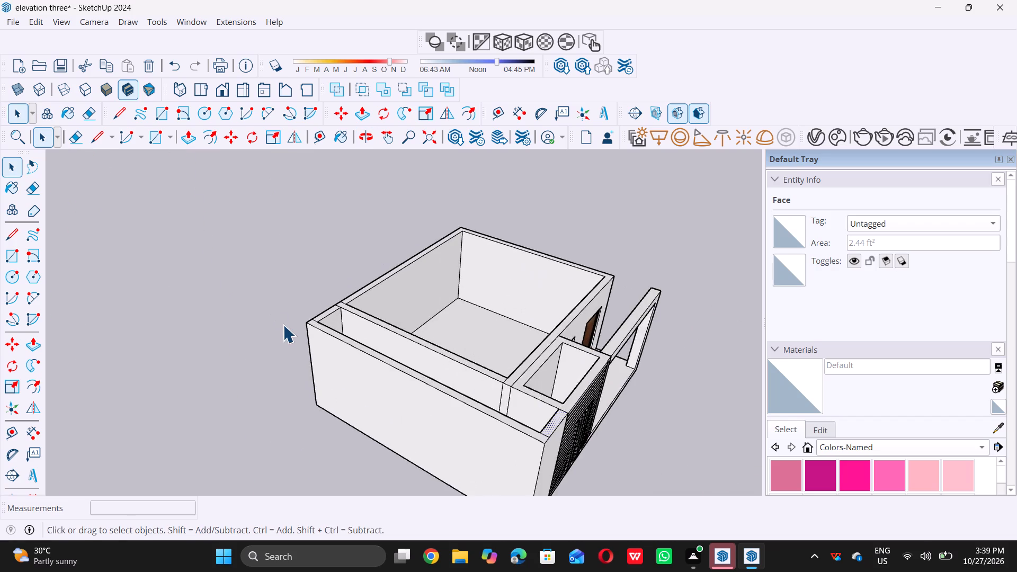
{"action": "scroll", "coordinate": [288, 330], "scroll_direction": "up", "scroll_amount": 6}
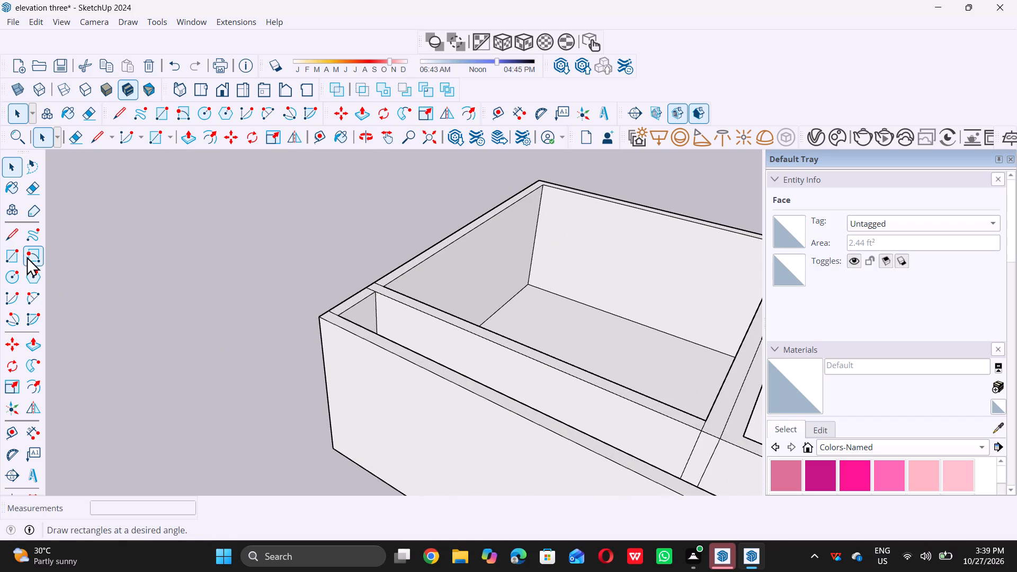
{"action": "left_click", "coordinate": [29, 256]}
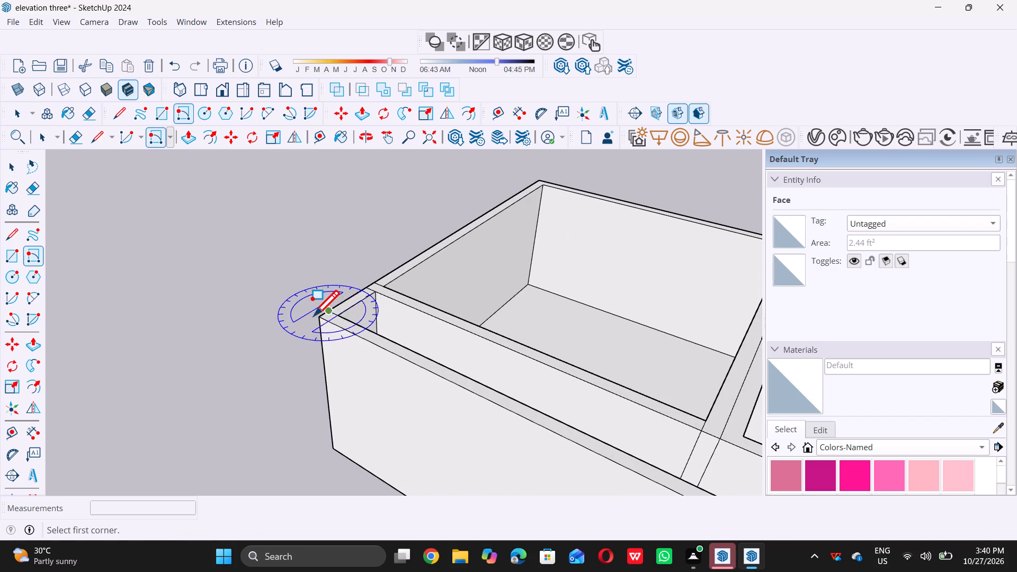
{"action": "left_click", "coordinate": [315, 317]}
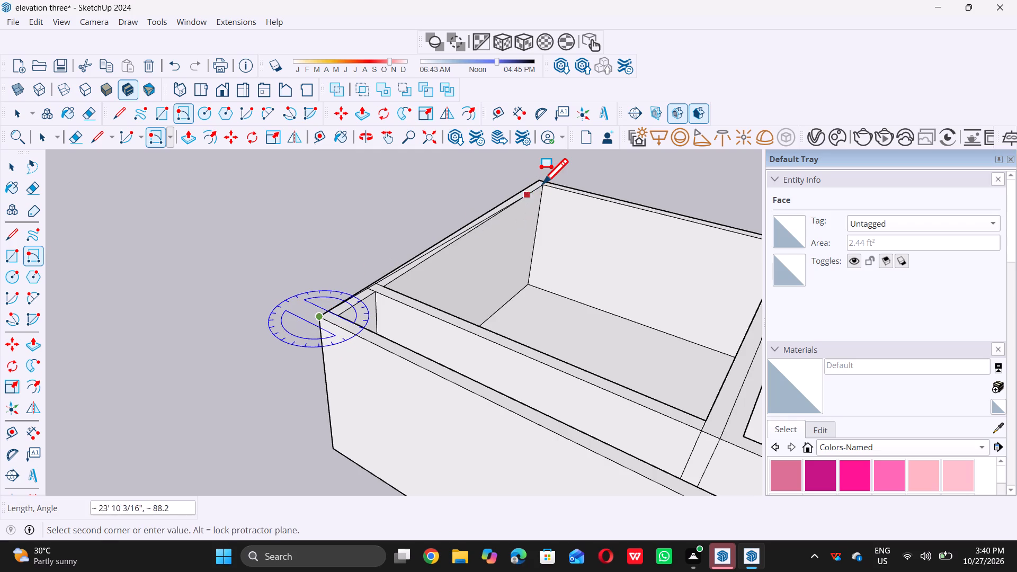
{"action": "left_click", "coordinate": [541, 180]}
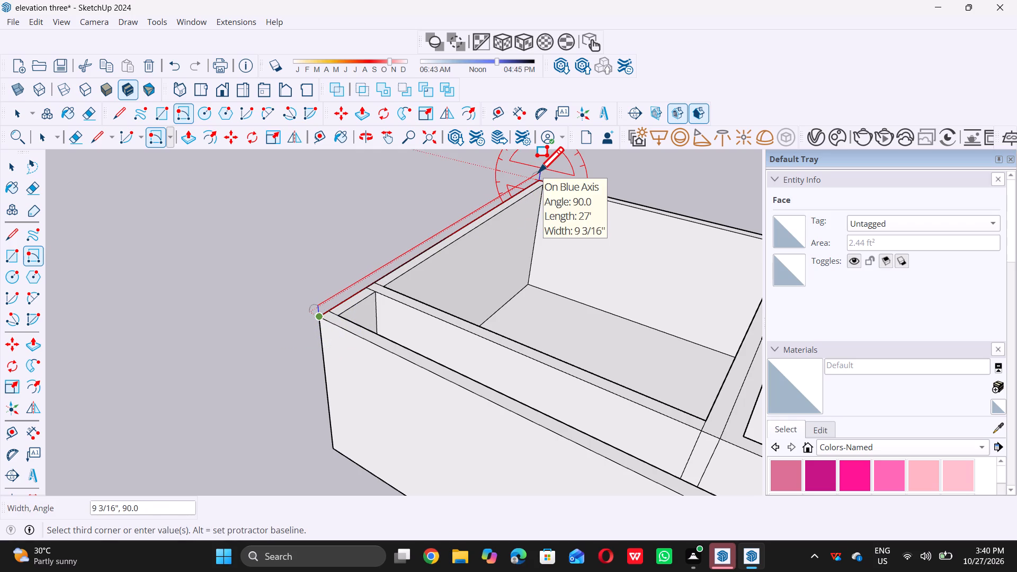
{"action": "key", "text": "9"}
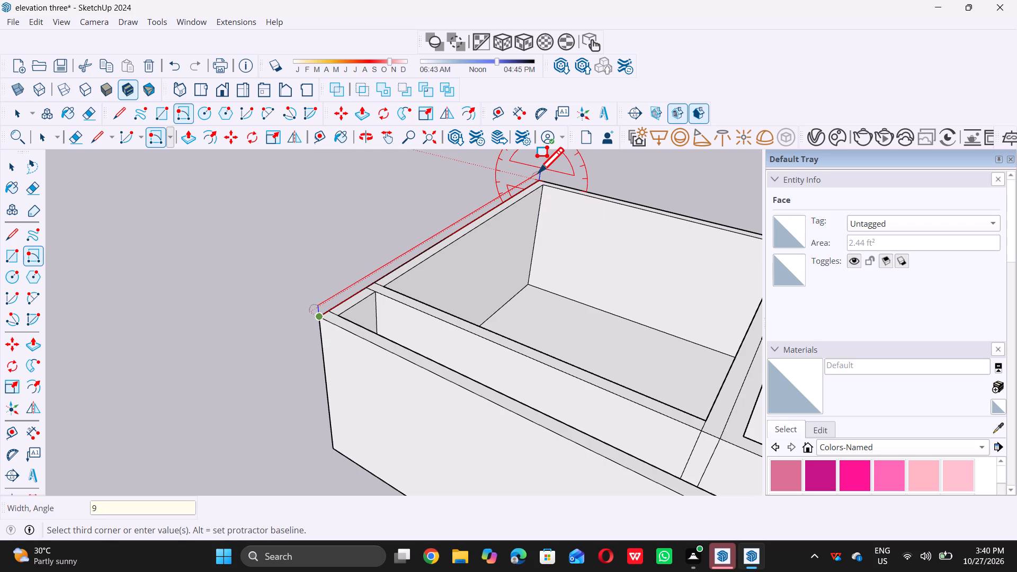
{"action": "key", "text": "shift+quotedbl"}
{"action": "key", "text": "Return"}
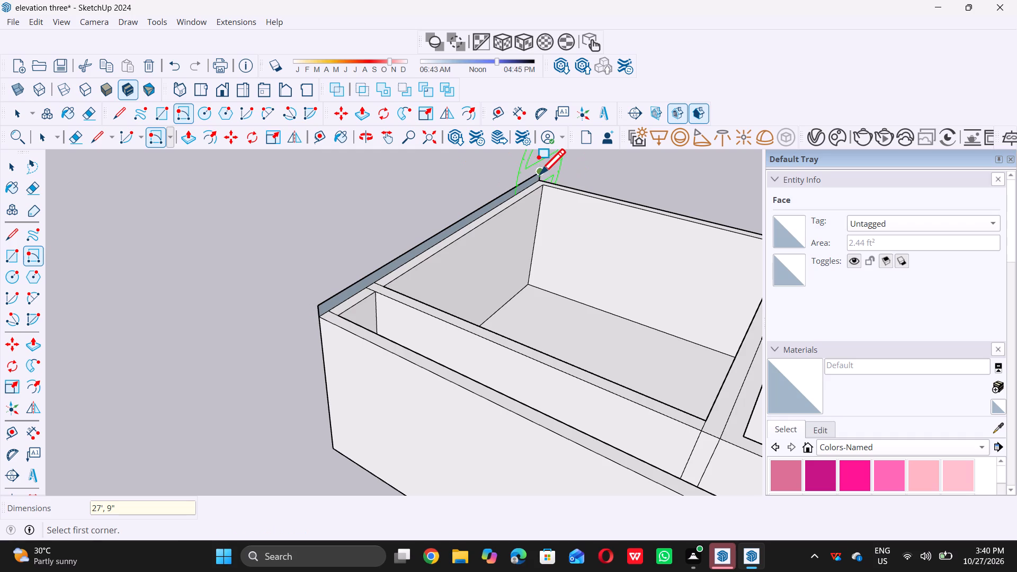
{"action": "key", "text": "space"}
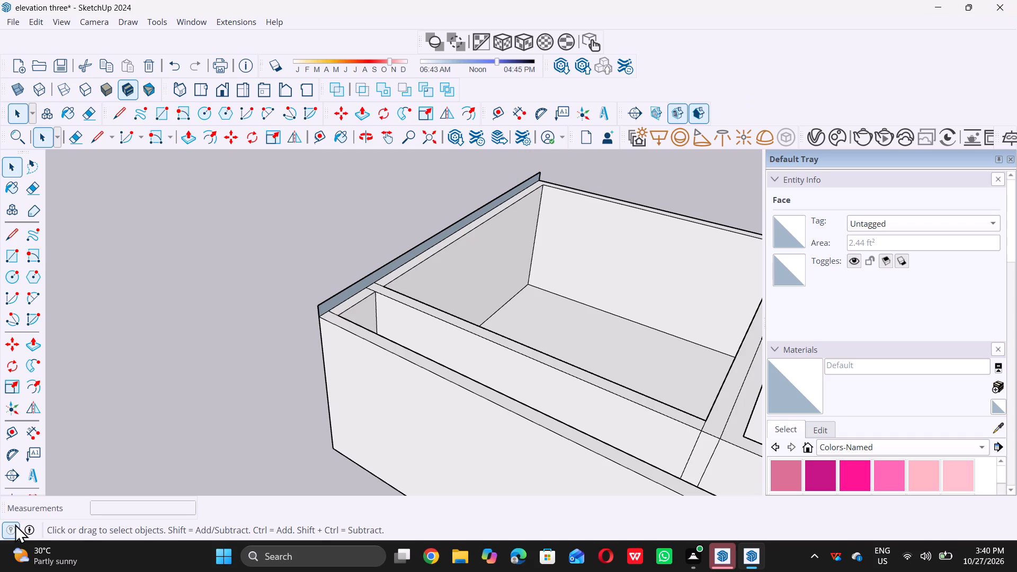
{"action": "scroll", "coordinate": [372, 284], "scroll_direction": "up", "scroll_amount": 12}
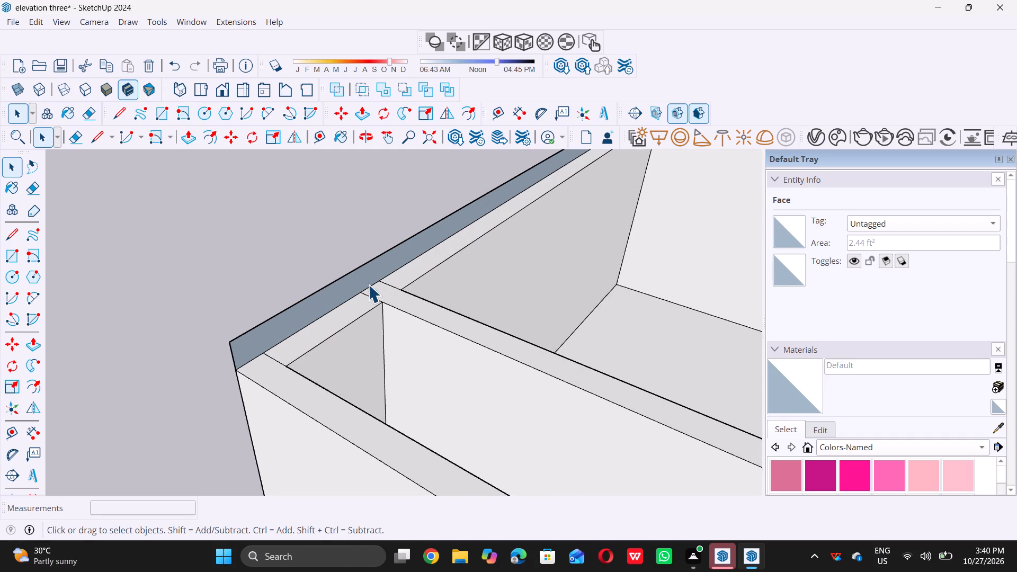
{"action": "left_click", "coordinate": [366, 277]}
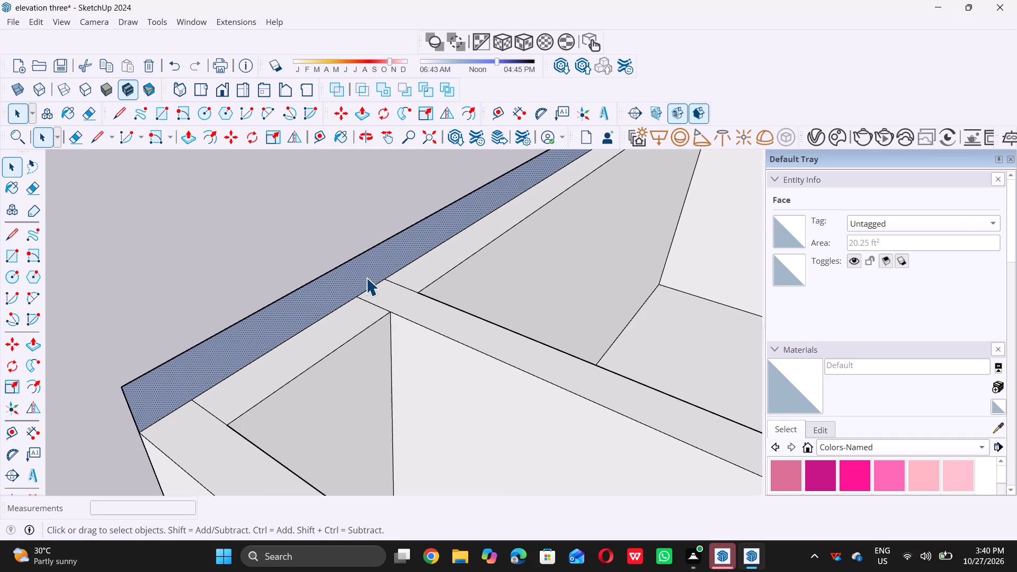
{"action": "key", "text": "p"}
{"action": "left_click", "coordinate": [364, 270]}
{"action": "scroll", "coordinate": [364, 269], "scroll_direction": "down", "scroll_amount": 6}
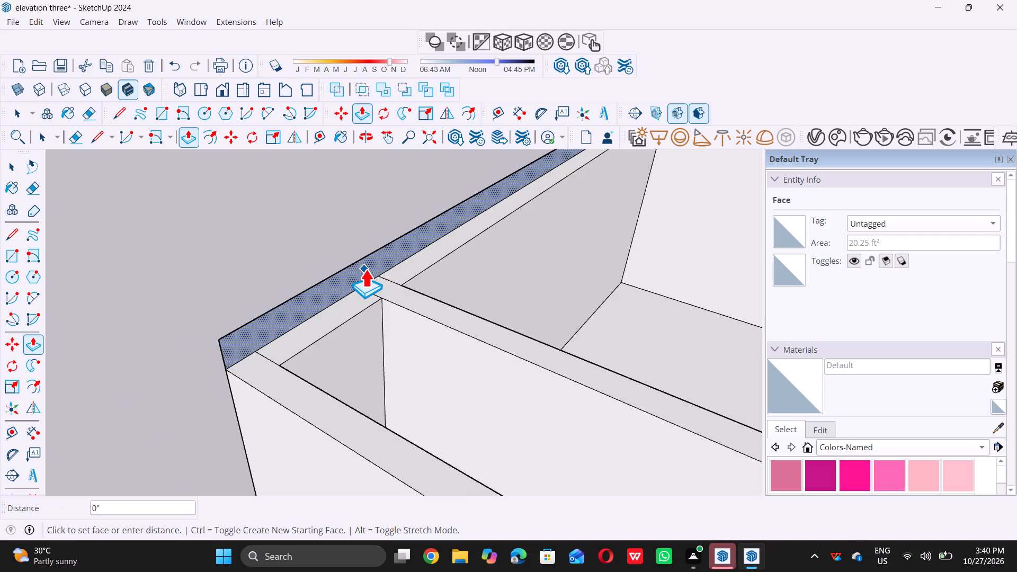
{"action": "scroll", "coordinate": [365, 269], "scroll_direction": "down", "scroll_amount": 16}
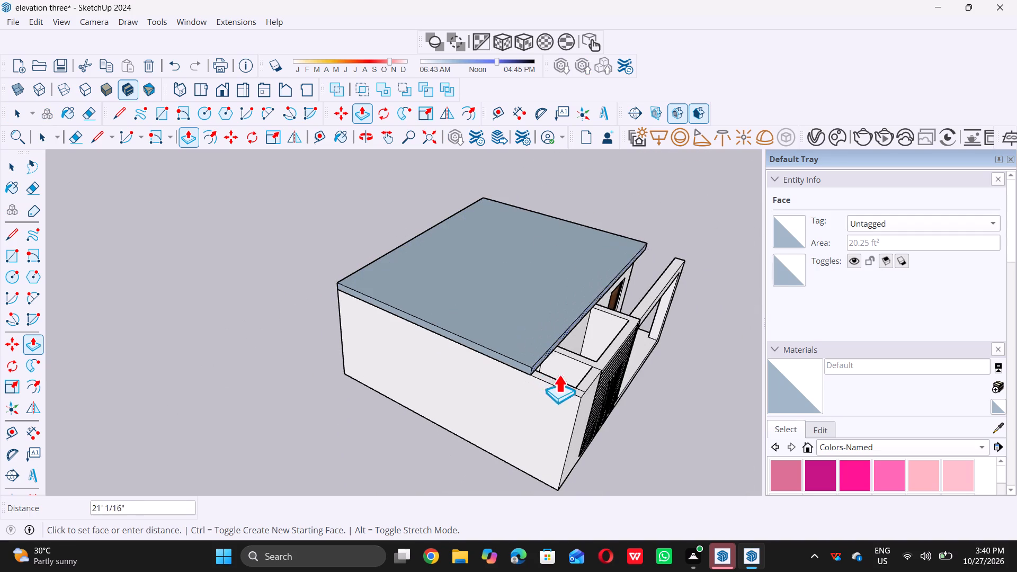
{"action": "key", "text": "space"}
Extrude the upright 27' by 9" face 25' across the wall tops to the front corner as a roof slab.
{"action": "scroll", "coordinate": [363, 280], "scroll_direction": "up", "scroll_amount": 5}
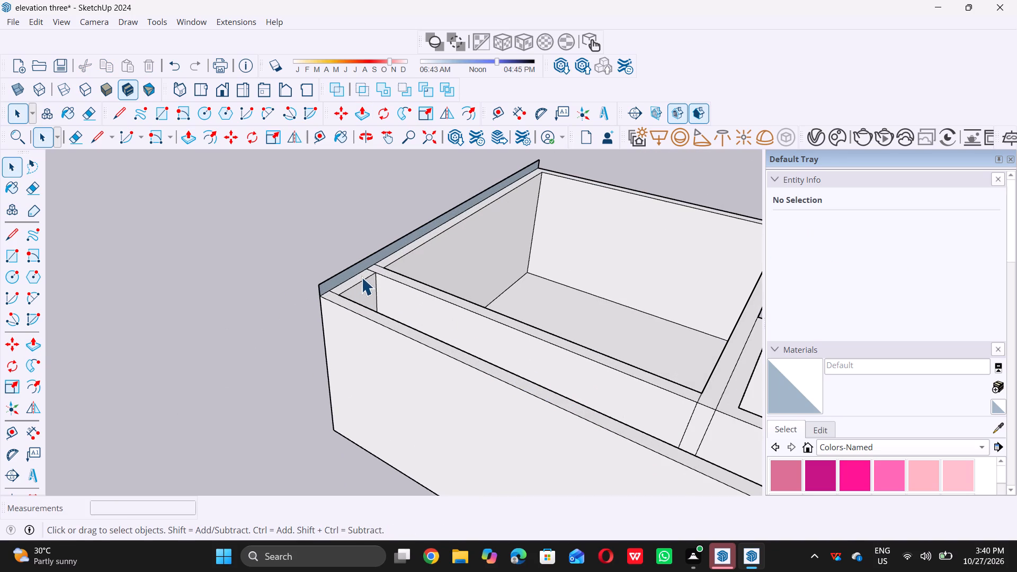
{"action": "left_click", "coordinate": [360, 272]}
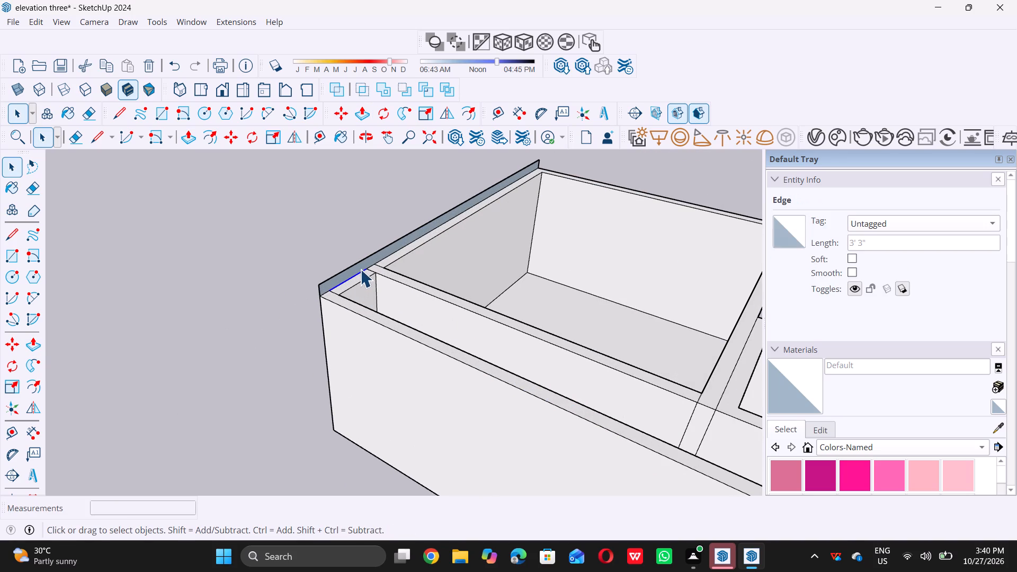
{"action": "left_click", "coordinate": [361, 267]}
{"action": "key", "text": "p"}
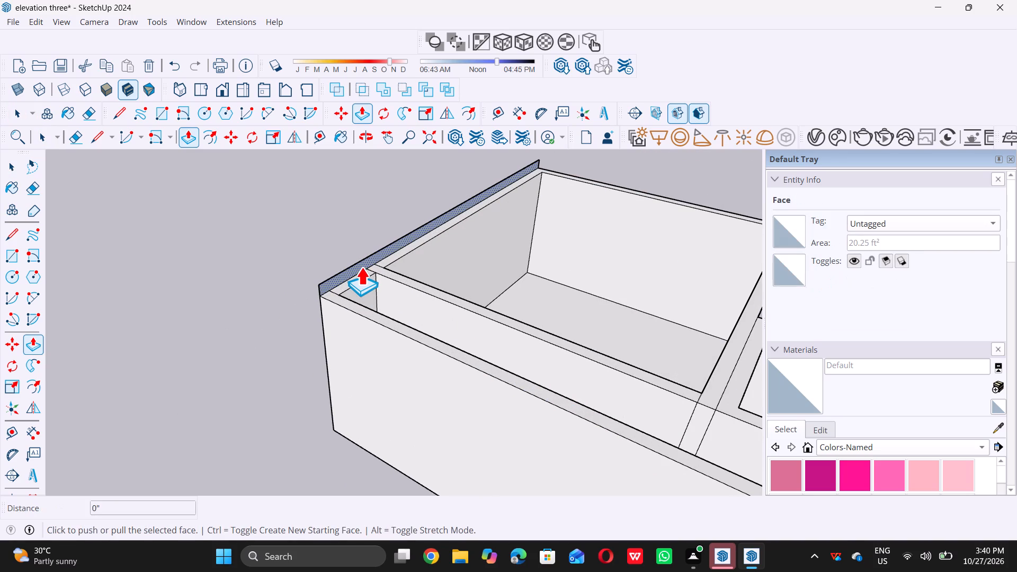
{"action": "left_click", "coordinate": [361, 262]}
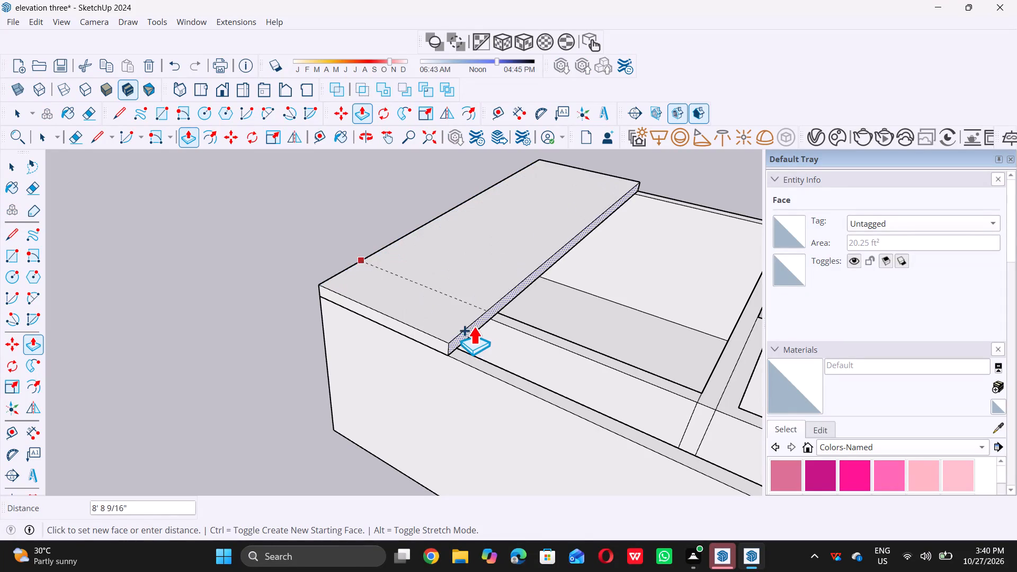
{"action": "scroll", "coordinate": [473, 326], "scroll_direction": "down", "scroll_amount": 10}
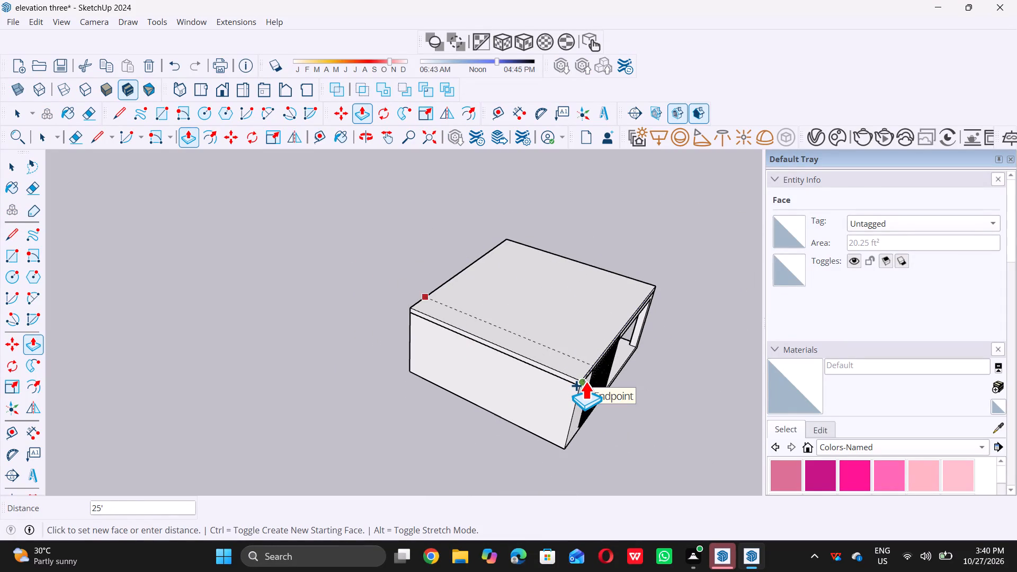
{"action": "left_click", "coordinate": [585, 381]}
{"action": "key", "text": "space"}
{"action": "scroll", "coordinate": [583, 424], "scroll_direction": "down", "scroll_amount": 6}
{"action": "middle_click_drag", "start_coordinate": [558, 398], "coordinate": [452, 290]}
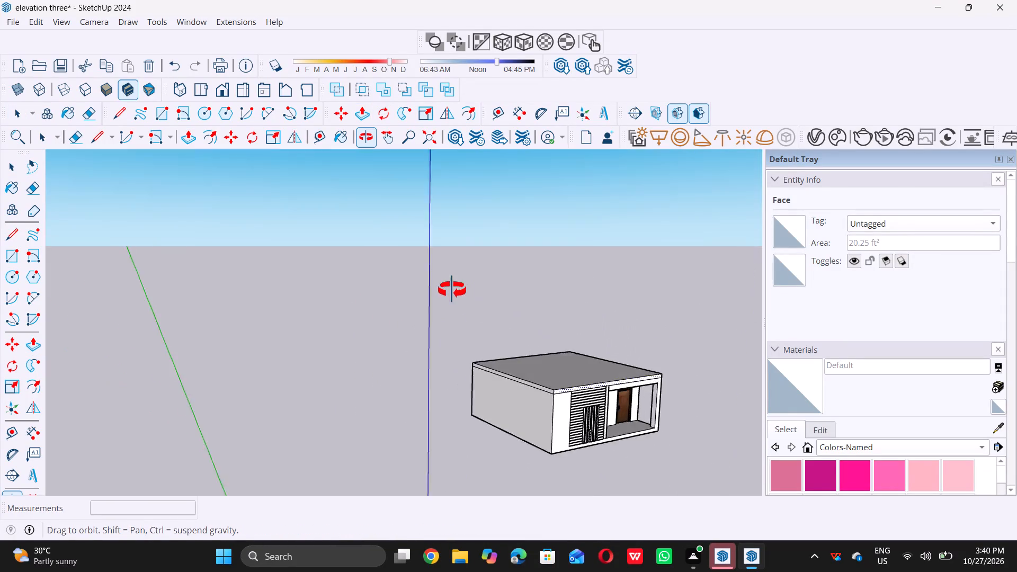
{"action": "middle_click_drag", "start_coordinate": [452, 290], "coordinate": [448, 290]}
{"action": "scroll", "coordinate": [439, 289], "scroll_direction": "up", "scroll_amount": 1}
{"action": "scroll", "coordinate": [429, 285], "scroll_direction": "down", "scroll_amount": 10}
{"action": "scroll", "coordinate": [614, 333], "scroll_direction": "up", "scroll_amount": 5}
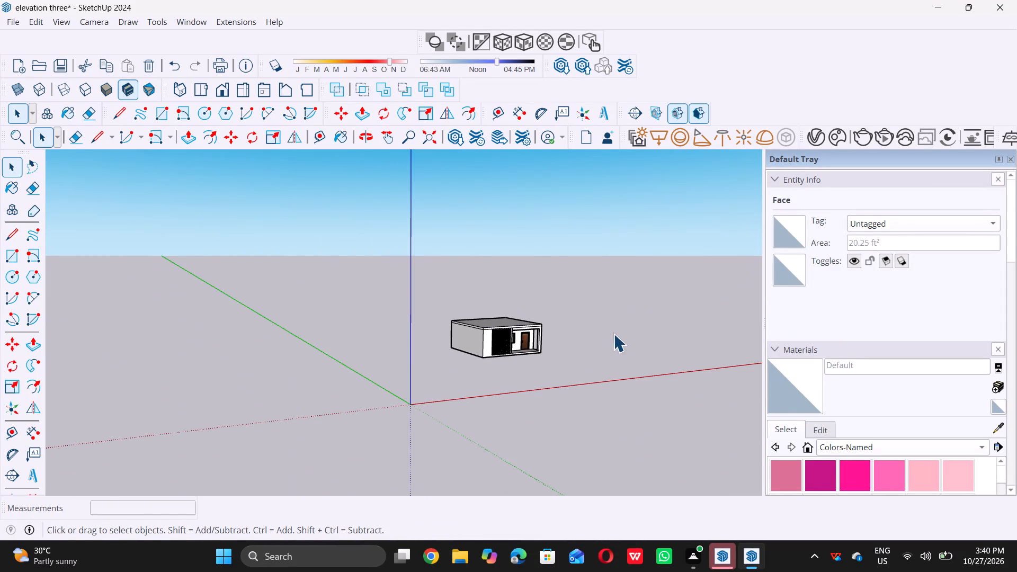
Examine the front elevation's horizontal cladding and vertical slats up close.
{"action": "scroll", "coordinate": [480, 369], "scroll_direction": "up", "scroll_amount": 5}
{"action": "scroll", "coordinate": [369, 348], "scroll_direction": "up", "scroll_amount": 5}
{"action": "scroll", "coordinate": [502, 253], "scroll_direction": "up", "scroll_amount": 1}
{"action": "middle_click_drag", "start_coordinate": [502, 253], "coordinate": [501, 252]}
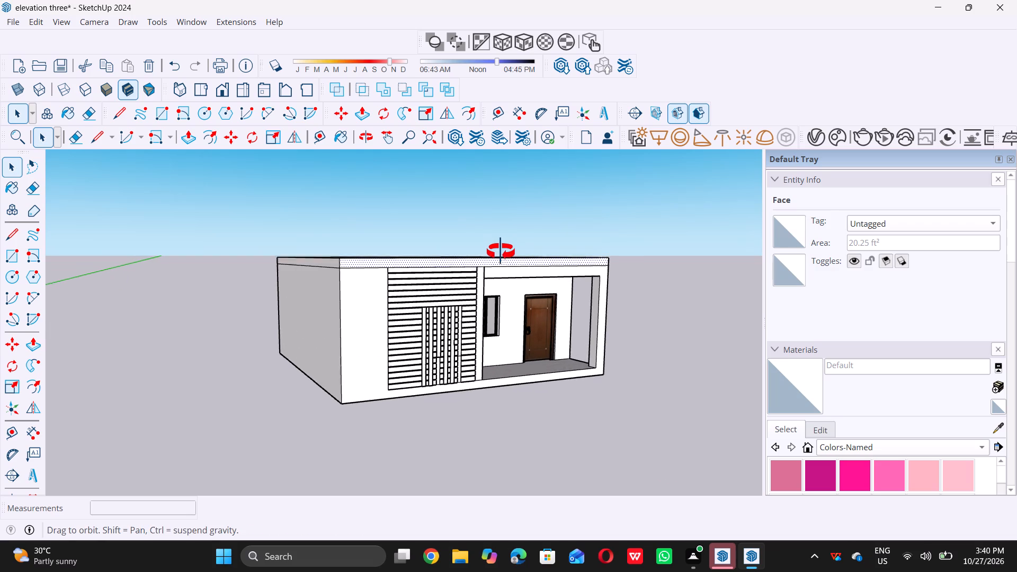
{"action": "middle_click_drag", "start_coordinate": [501, 252], "coordinate": [482, 256]}
{"action": "scroll", "coordinate": [438, 348], "scroll_direction": "up", "scroll_amount": 9}
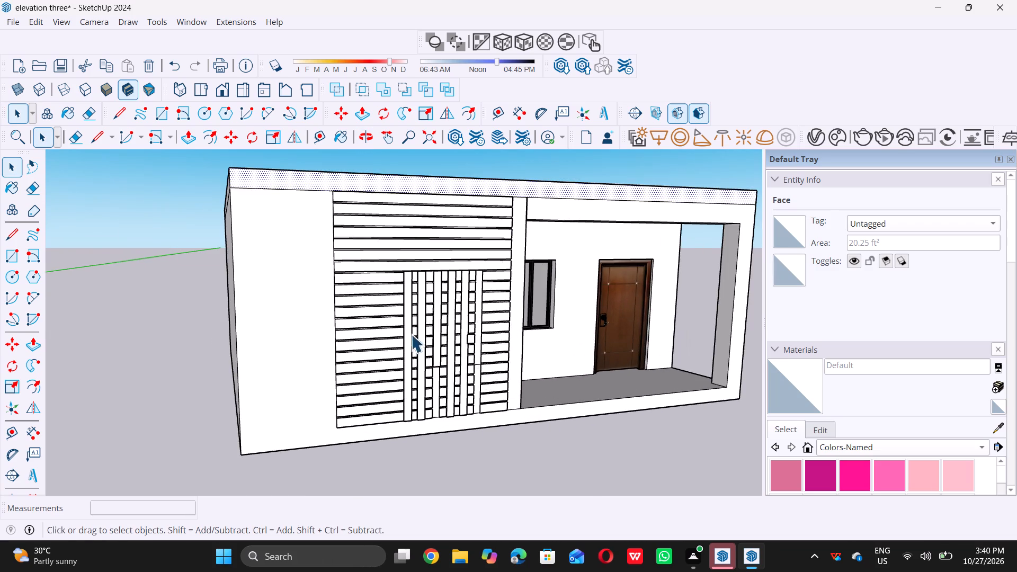
{"action": "scroll", "coordinate": [411, 334], "scroll_direction": "up", "scroll_amount": 3}
{"action": "scroll", "coordinate": [412, 335], "scroll_direction": "down", "scroll_amount": 6}
{"action": "scroll", "coordinate": [443, 354], "scroll_direction": "up", "scroll_amount": 6}
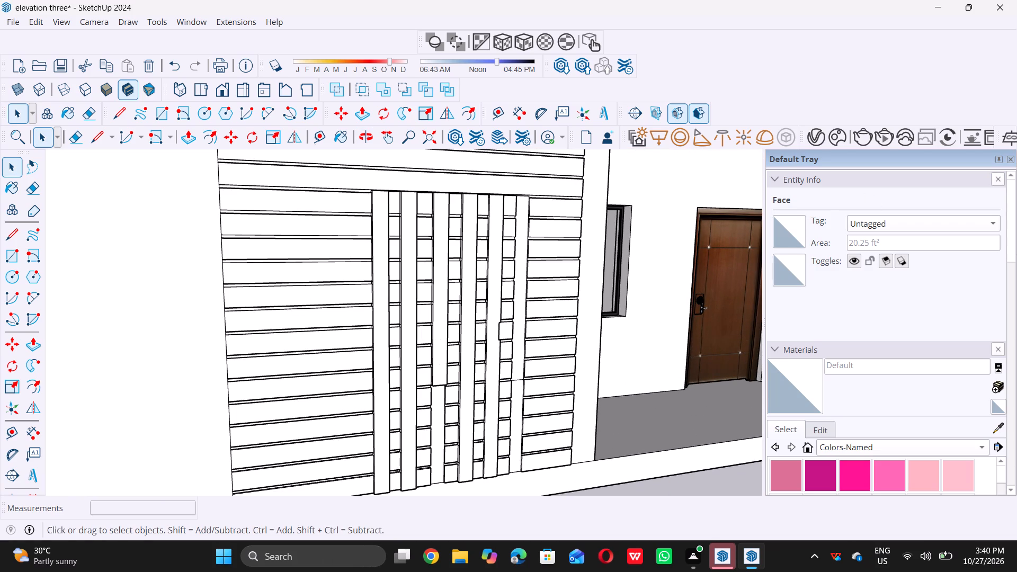
{"action": "scroll", "coordinate": [354, 312], "scroll_direction": "up", "scroll_amount": 6}
{"action": "scroll", "coordinate": [355, 312], "scroll_direction": "down", "scroll_amount": 13}
{"action": "scroll", "coordinate": [374, 359], "scroll_direction": "down", "scroll_amount": 2}
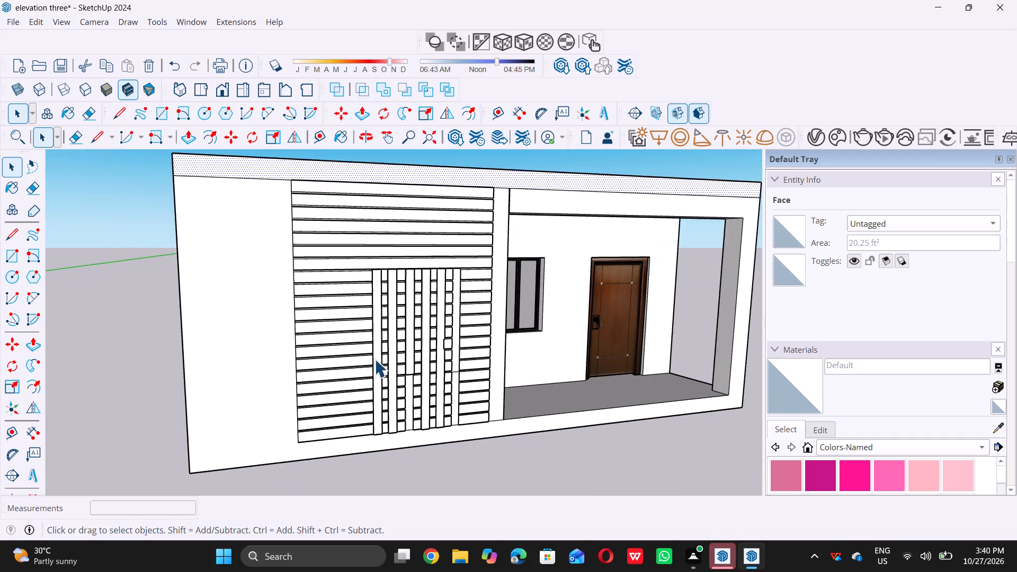
{"action": "scroll", "coordinate": [374, 359], "scroll_direction": "down", "scroll_amount": 4}
Offset the outline of the roof slab's top face inward by 9".
{"action": "middle_click_drag", "start_coordinate": [281, 226], "coordinate": [285, 262]}
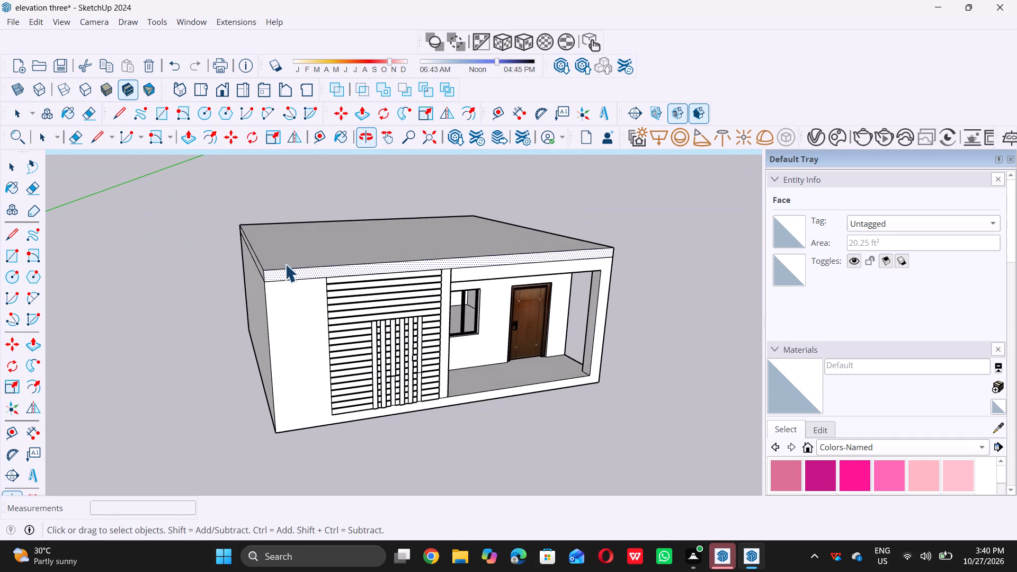
{"action": "scroll", "coordinate": [285, 276], "scroll_direction": "down", "scroll_amount": 5}
{"action": "middle_click_drag", "start_coordinate": [345, 233], "coordinate": [285, 304]}
{"action": "scroll", "coordinate": [352, 324], "scroll_direction": "down", "scroll_amount": 2}
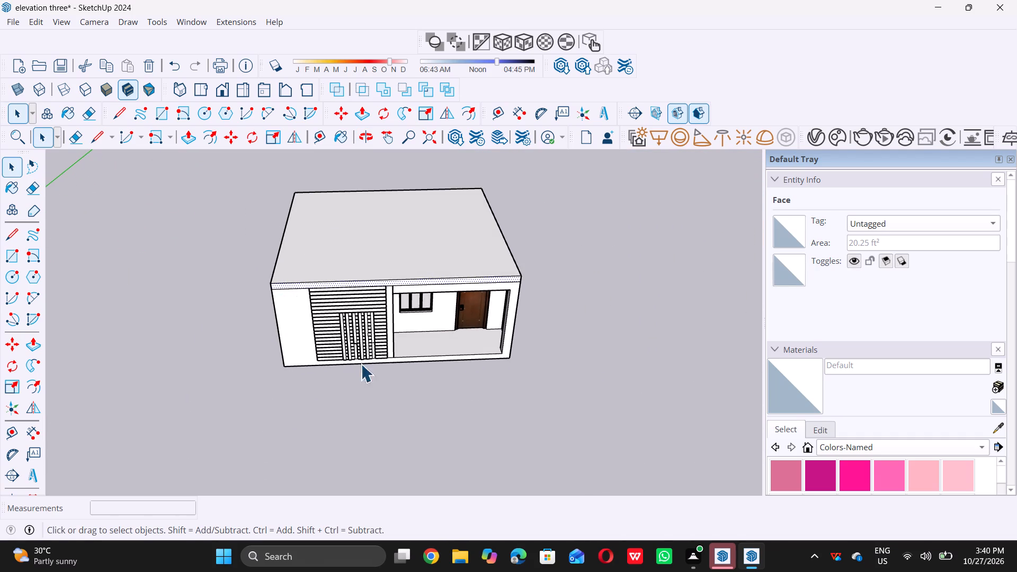
{"action": "scroll", "coordinate": [361, 364], "scroll_direction": "down", "scroll_amount": 3}
{"action": "middle_click_drag", "start_coordinate": [358, 302], "coordinate": [369, 251]}
{"action": "scroll", "coordinate": [369, 251], "scroll_direction": "up", "scroll_amount": 5}
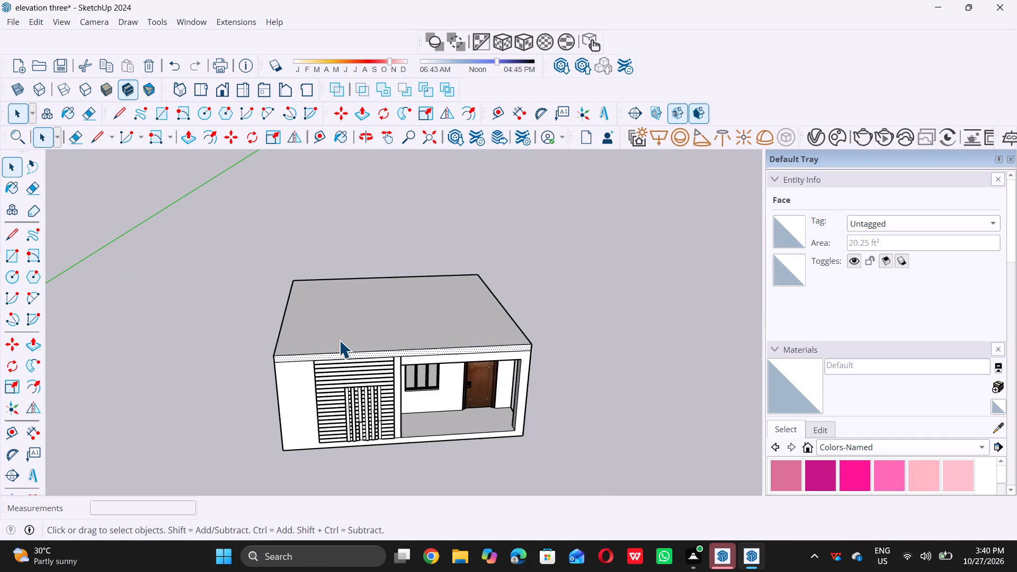
{"action": "left_click", "coordinate": [338, 341]}
{"action": "key", "text": "f"}
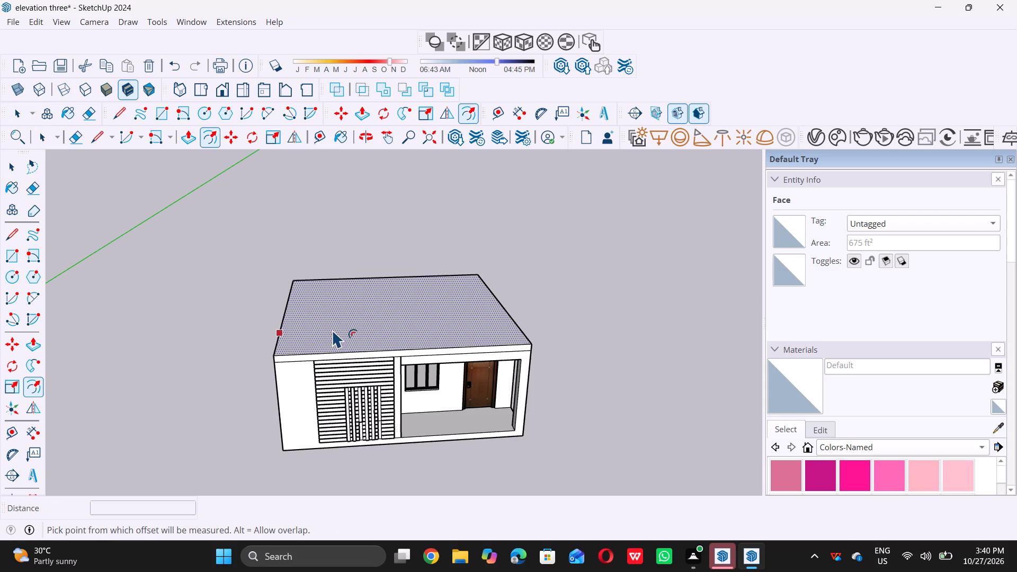
{"action": "left_click", "coordinate": [326, 330]}
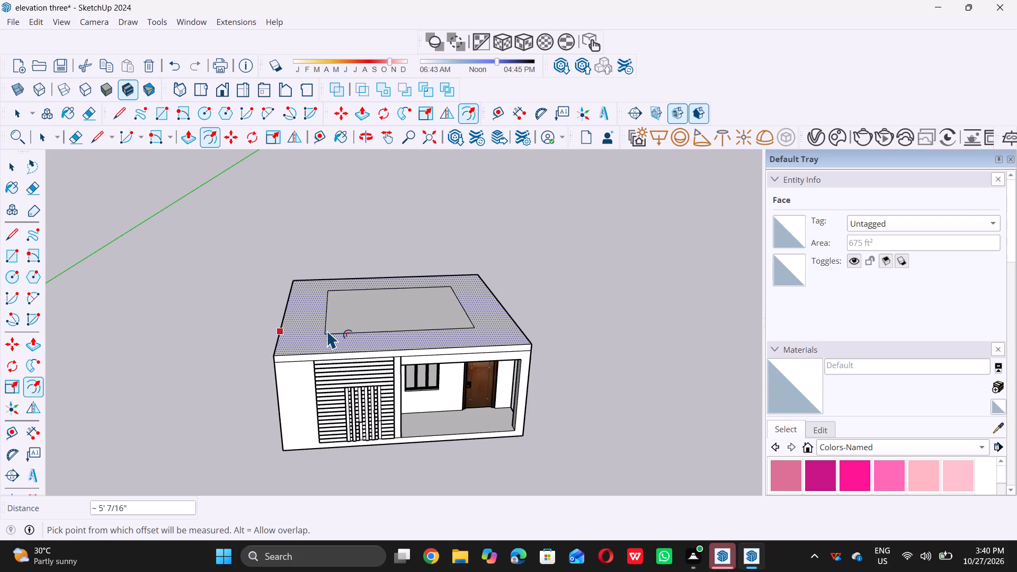
{"action": "key", "text": "ctrl+z"}
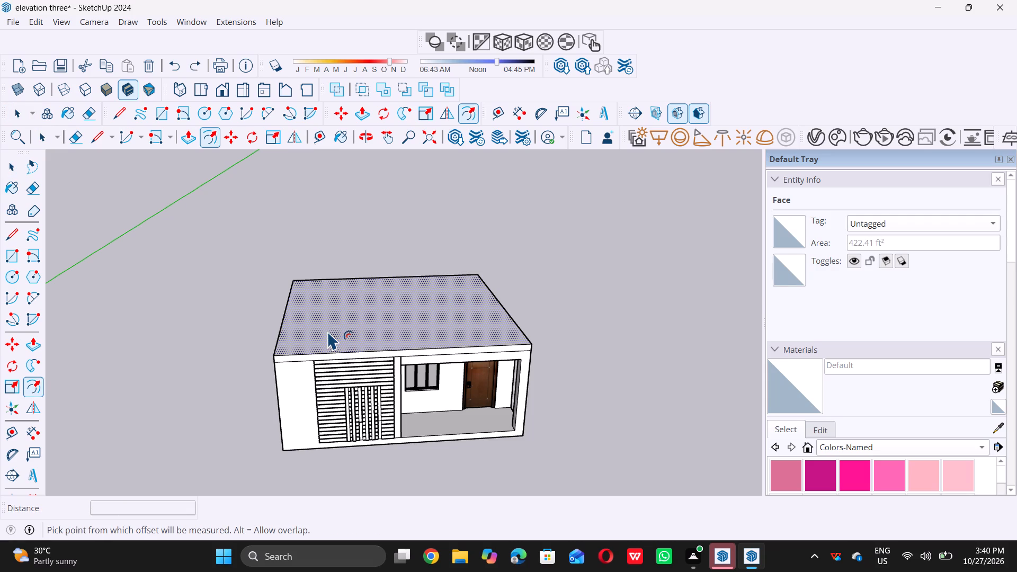
{"action": "left_click", "coordinate": [328, 331]}
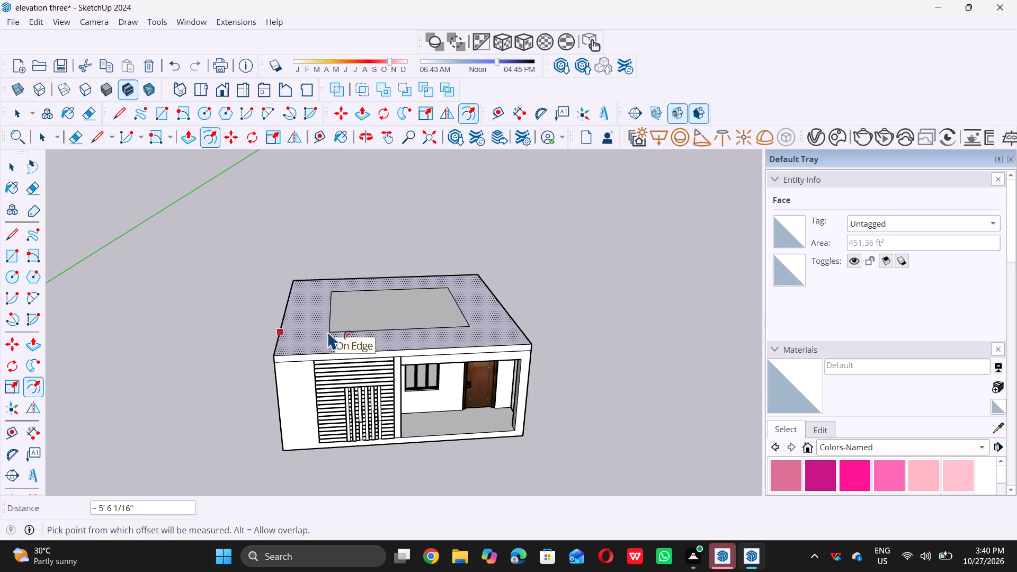
{"action": "key", "text": "9"}
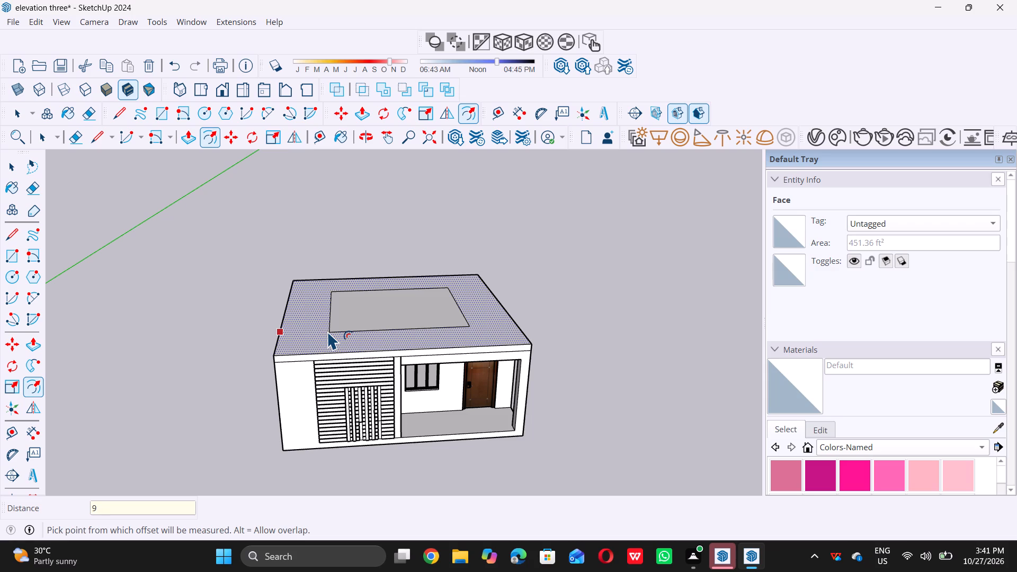
{"action": "key", "text": "shift+quotedbl"}
{"action": "key", "text": "Return"}
{"action": "key", "text": "space"}
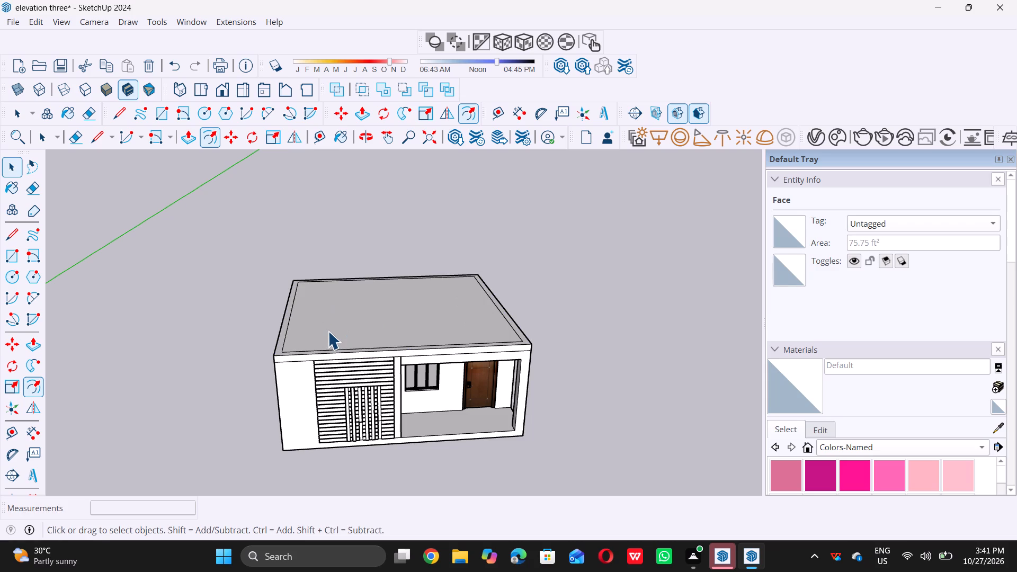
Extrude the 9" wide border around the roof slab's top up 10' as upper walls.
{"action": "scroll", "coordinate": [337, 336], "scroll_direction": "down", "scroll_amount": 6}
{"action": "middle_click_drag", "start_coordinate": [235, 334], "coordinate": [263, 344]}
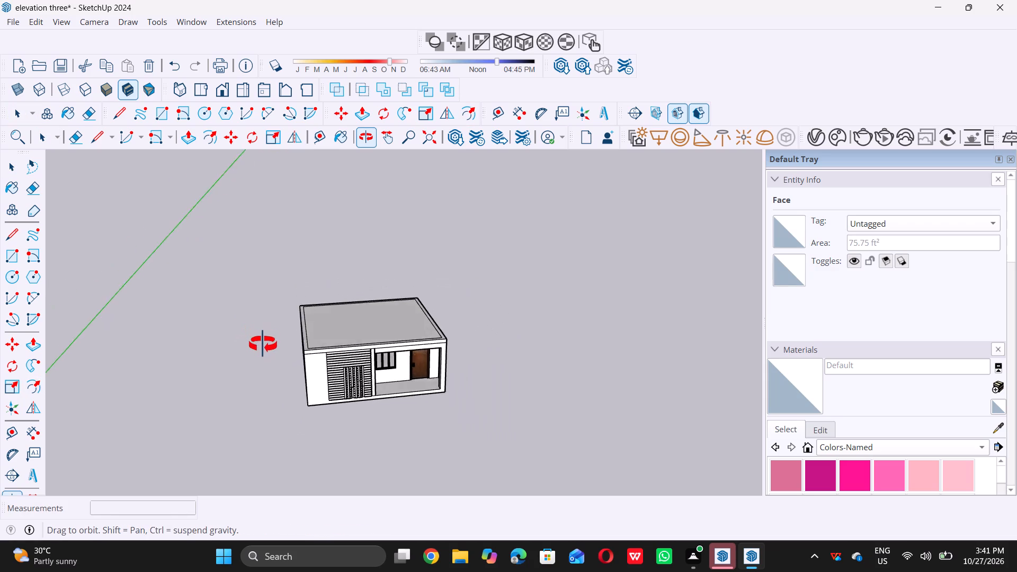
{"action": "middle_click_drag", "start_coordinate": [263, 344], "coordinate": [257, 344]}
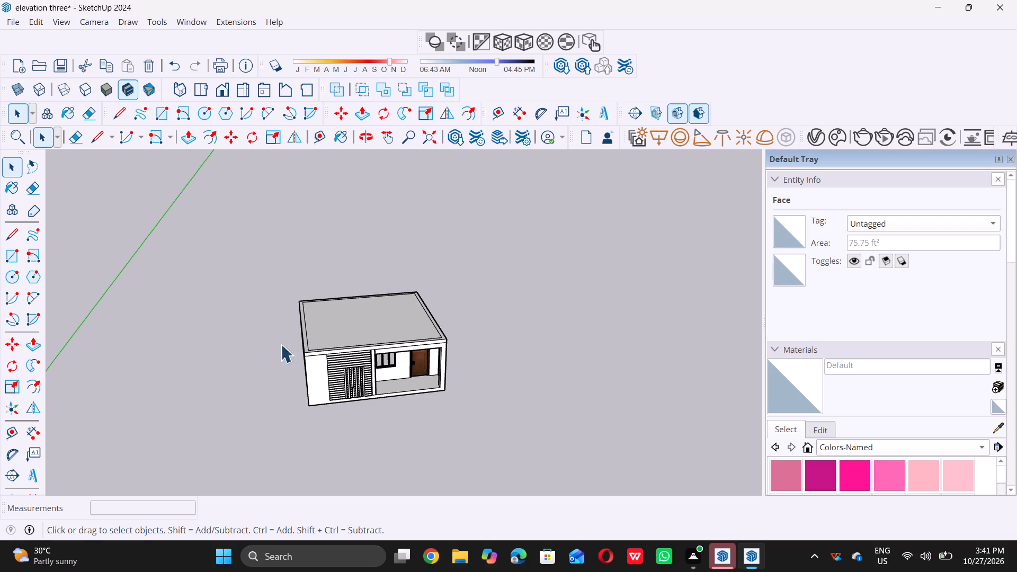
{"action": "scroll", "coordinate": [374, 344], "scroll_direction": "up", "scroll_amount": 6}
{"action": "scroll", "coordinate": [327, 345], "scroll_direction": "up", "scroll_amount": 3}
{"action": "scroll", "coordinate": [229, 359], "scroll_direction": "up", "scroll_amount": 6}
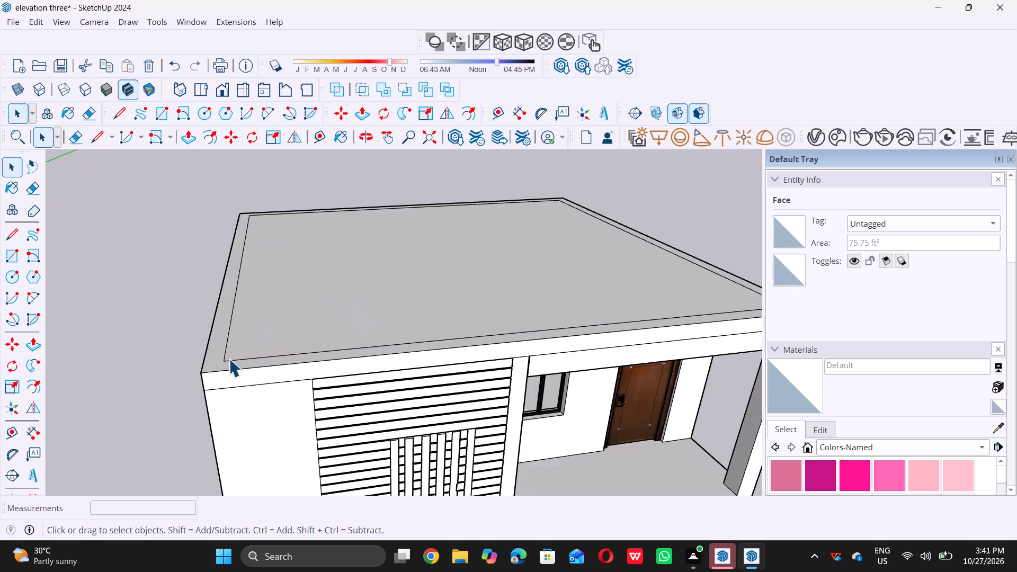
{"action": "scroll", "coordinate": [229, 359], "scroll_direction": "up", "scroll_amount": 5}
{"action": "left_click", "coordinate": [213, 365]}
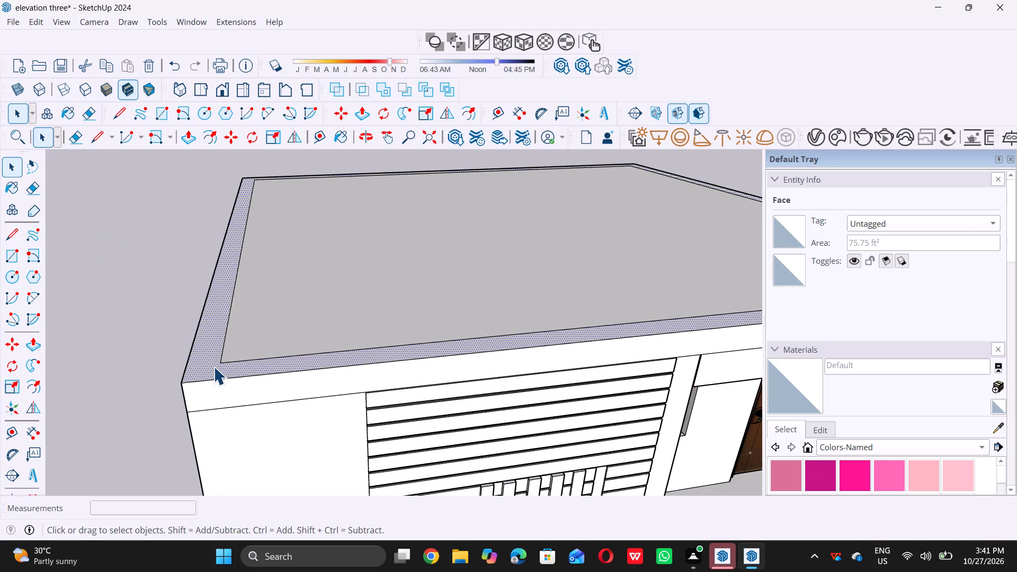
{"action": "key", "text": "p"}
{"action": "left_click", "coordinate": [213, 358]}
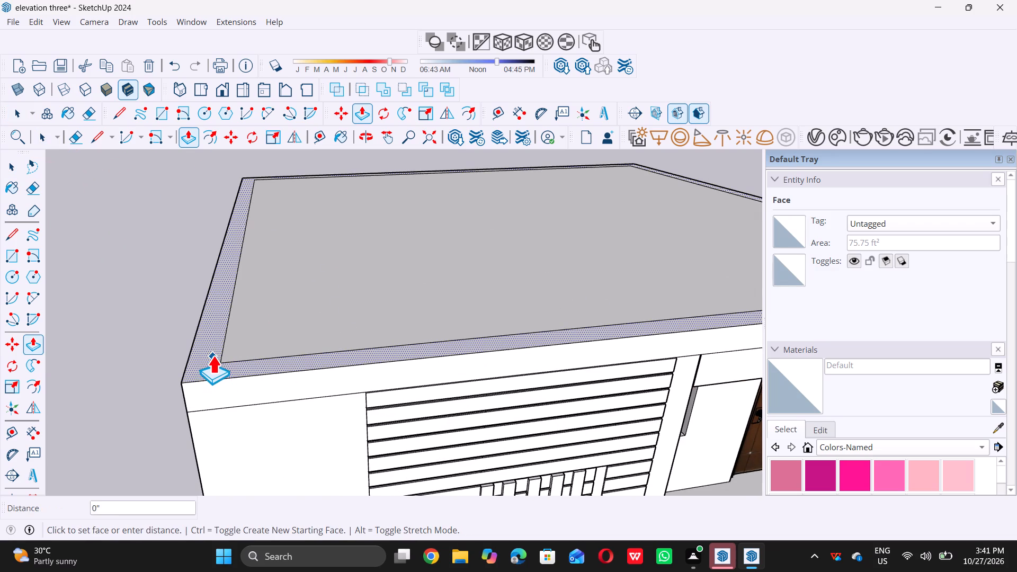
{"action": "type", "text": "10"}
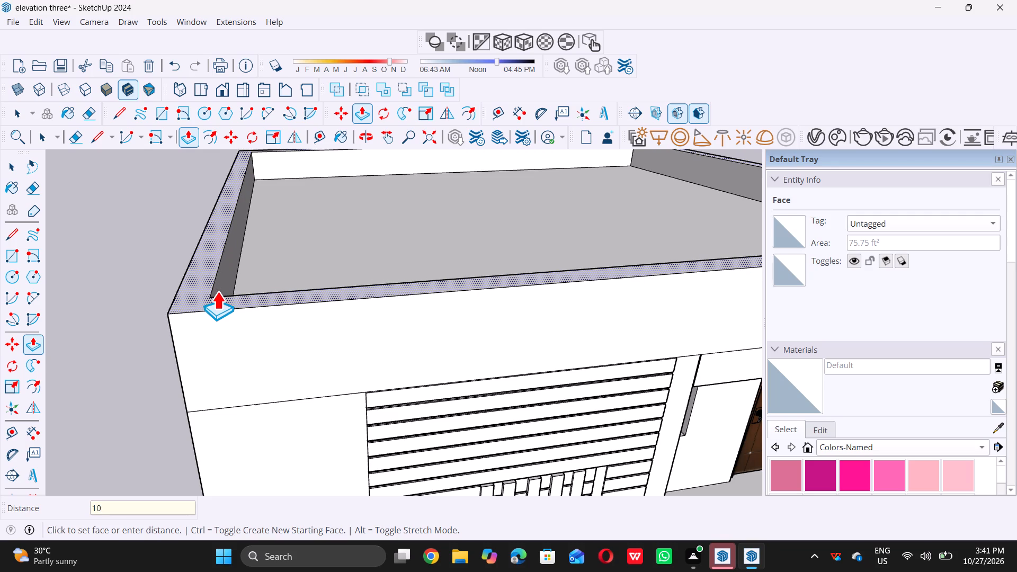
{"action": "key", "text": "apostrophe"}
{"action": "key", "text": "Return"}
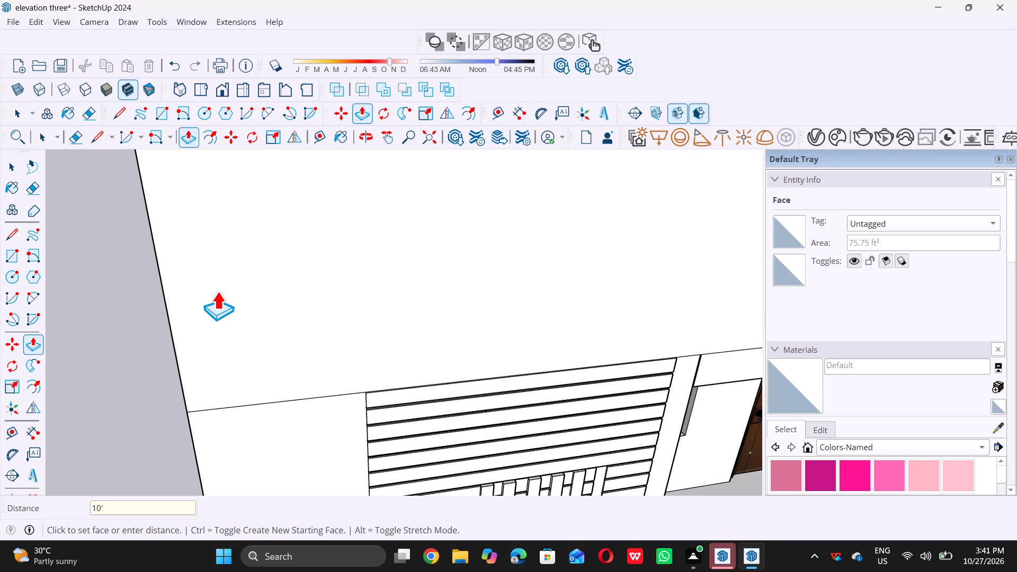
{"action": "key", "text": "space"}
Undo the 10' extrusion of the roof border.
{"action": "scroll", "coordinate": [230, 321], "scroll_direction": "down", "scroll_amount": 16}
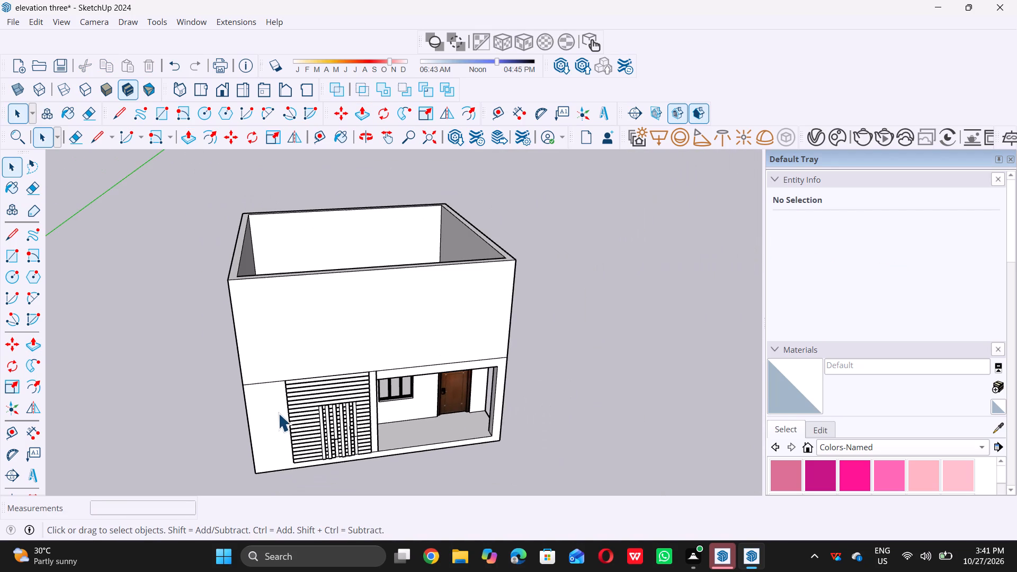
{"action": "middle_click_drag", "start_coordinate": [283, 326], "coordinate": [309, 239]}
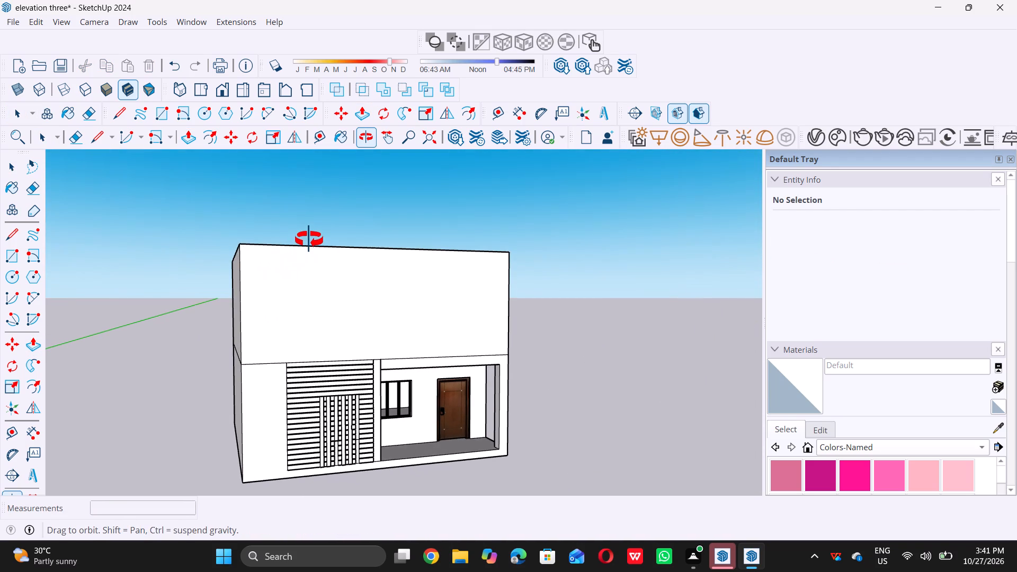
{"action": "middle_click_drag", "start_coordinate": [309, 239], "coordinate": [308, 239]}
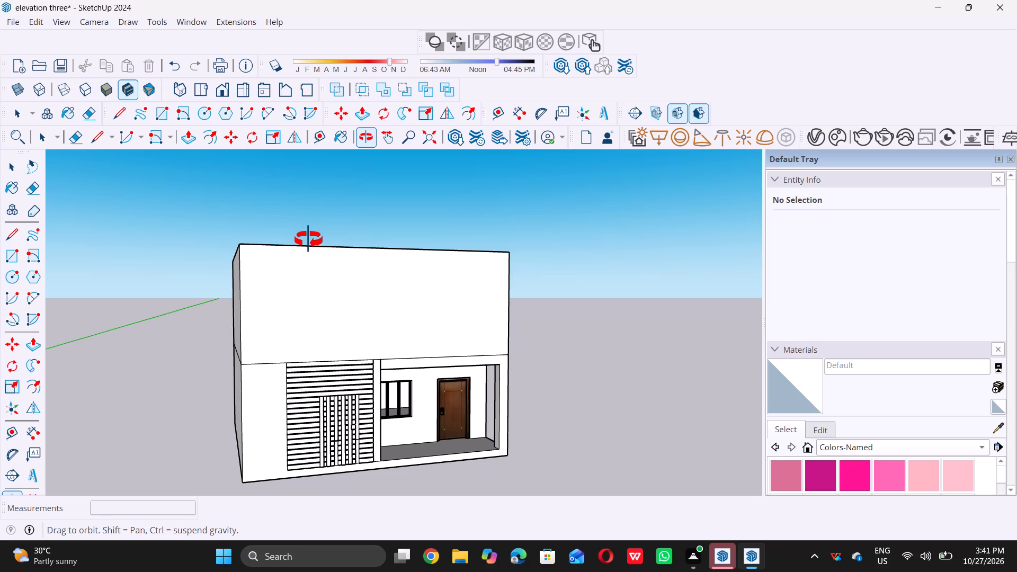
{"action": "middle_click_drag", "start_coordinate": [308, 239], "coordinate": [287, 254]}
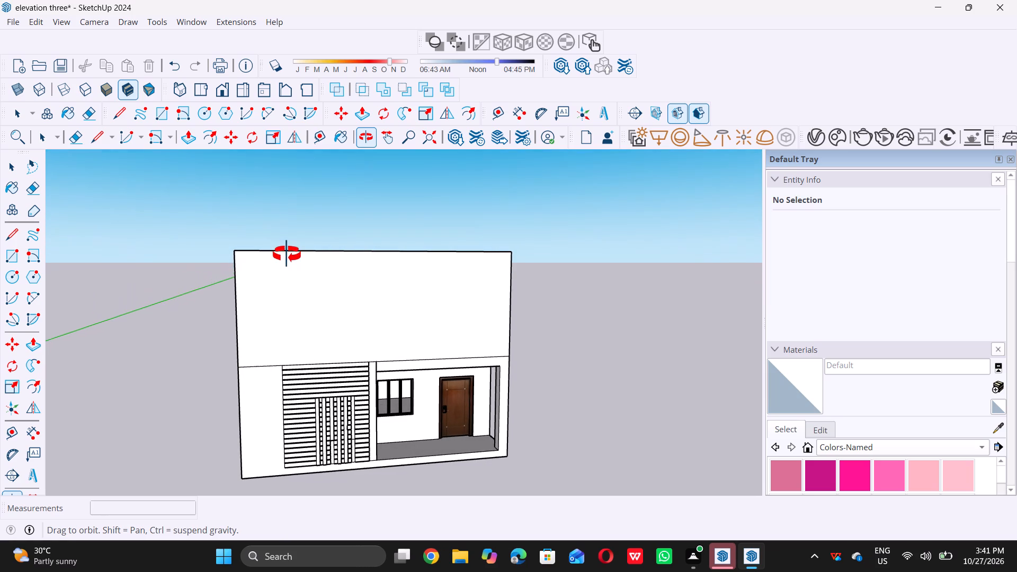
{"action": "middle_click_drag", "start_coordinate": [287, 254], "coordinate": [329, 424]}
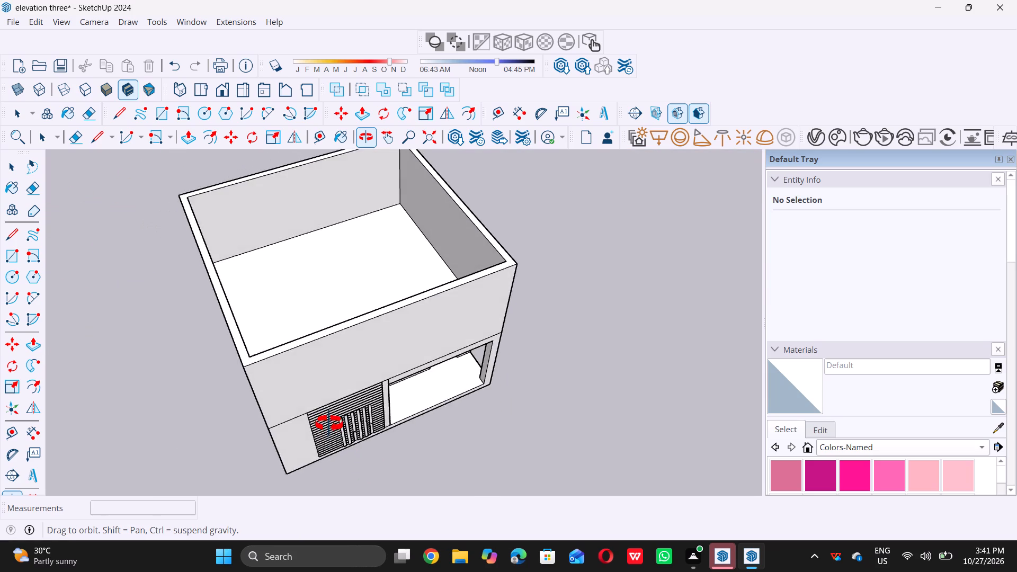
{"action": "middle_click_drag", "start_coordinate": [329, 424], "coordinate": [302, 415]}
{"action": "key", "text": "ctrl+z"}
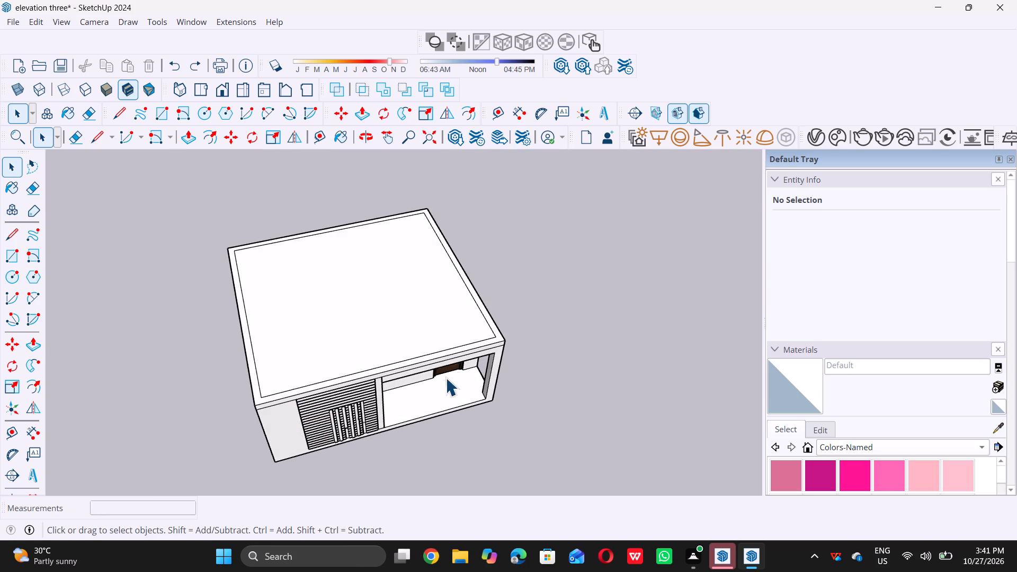
Draw a 9" line up the slab's side from the door wall's outer corner and another 9" across the roof border to the inner outline.
{"action": "middle_click_drag", "start_coordinate": [445, 374], "coordinate": [254, 311]}
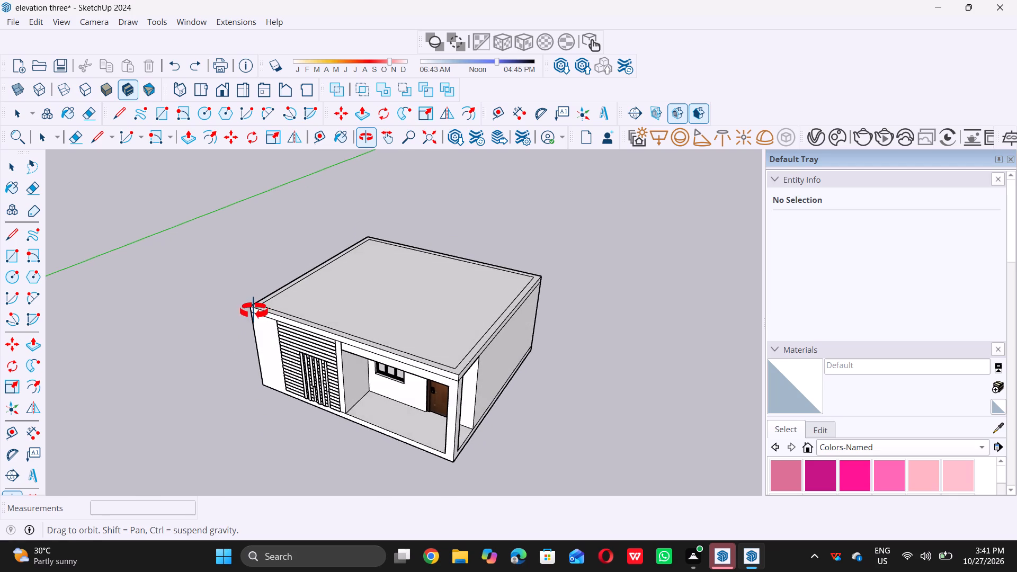
{"action": "middle_click_drag", "start_coordinate": [254, 311], "coordinate": [254, 312]}
{"action": "middle_click_drag", "start_coordinate": [454, 430], "coordinate": [330, 388]}
{"action": "scroll", "coordinate": [475, 347], "scroll_direction": "up", "scroll_amount": 6}
{"action": "scroll", "coordinate": [411, 358], "scroll_direction": "up", "scroll_amount": 6}
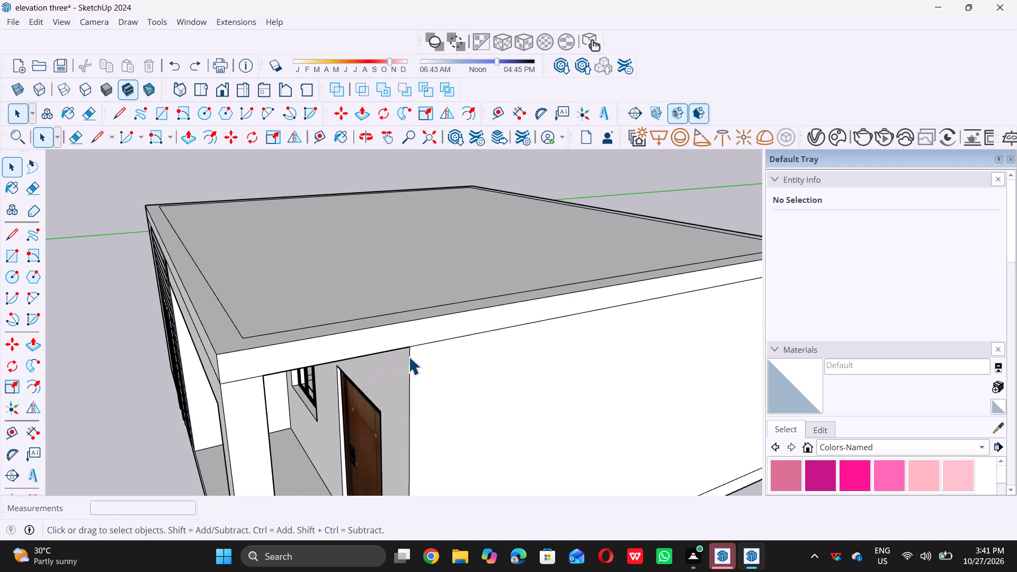
{"action": "key", "text": "l"}
{"action": "left_click", "coordinate": [415, 345]}
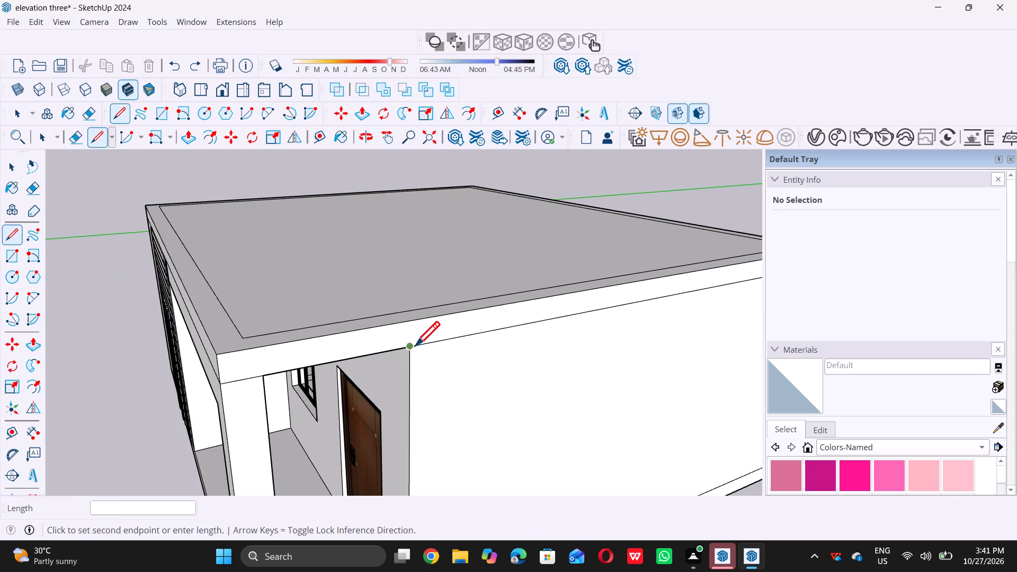
{"action": "left_click", "coordinate": [413, 321]}
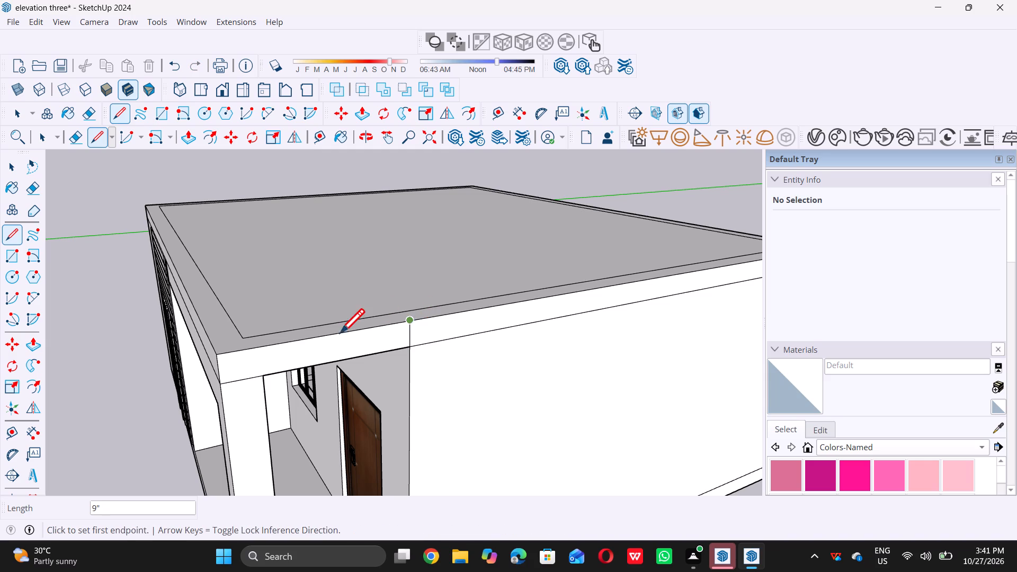
{"action": "middle_click_drag", "start_coordinate": [332, 319], "coordinate": [438, 365]}
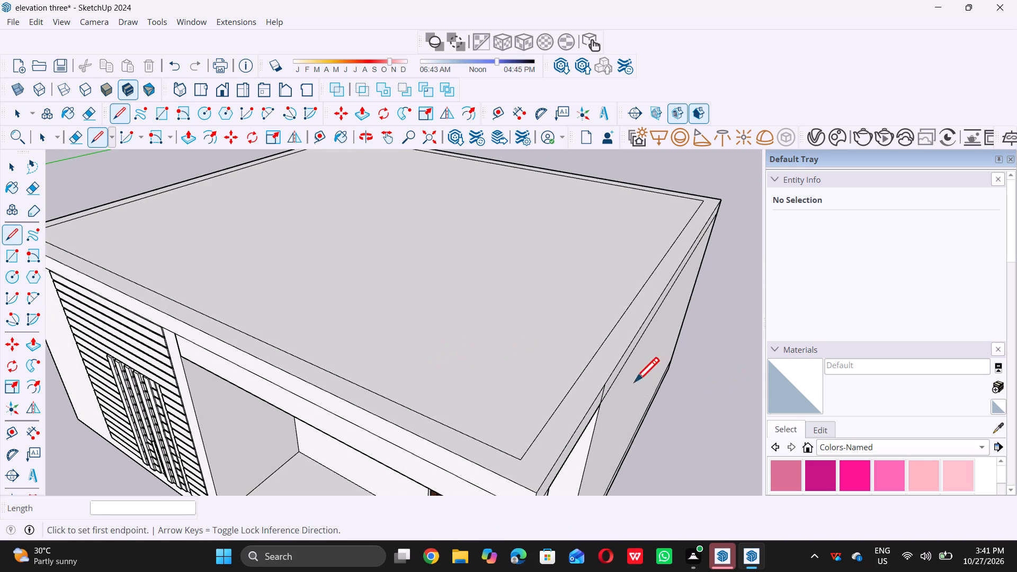
{"action": "left_click", "coordinate": [605, 381]}
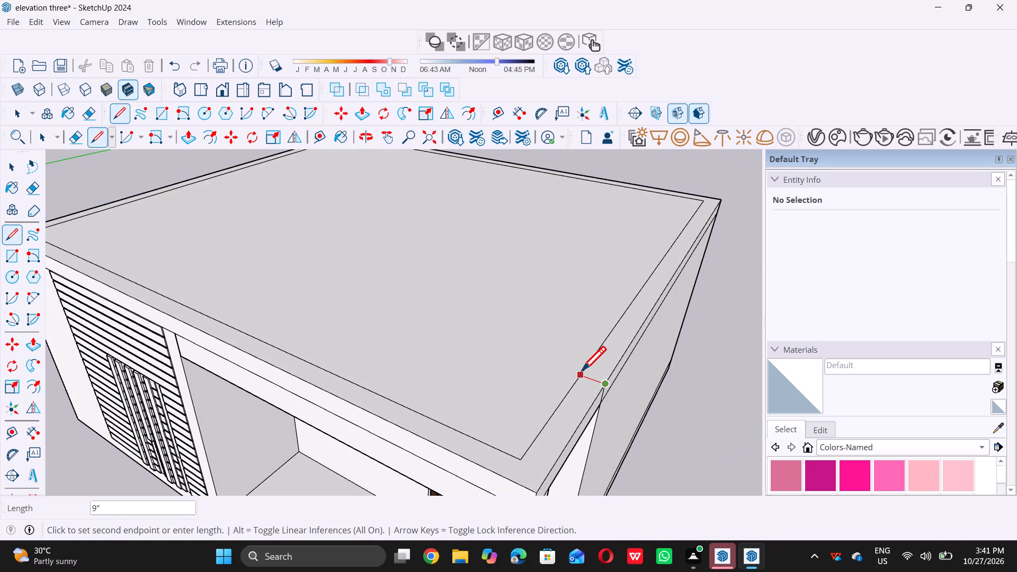
{"action": "left_click", "coordinate": [582, 370]}
Draw a line up the slab's front face from the clad wall's inner corner, and another 9" across the roof border to the inner outline.
{"action": "scroll", "coordinate": [553, 373], "scroll_direction": "down", "scroll_amount": 10}
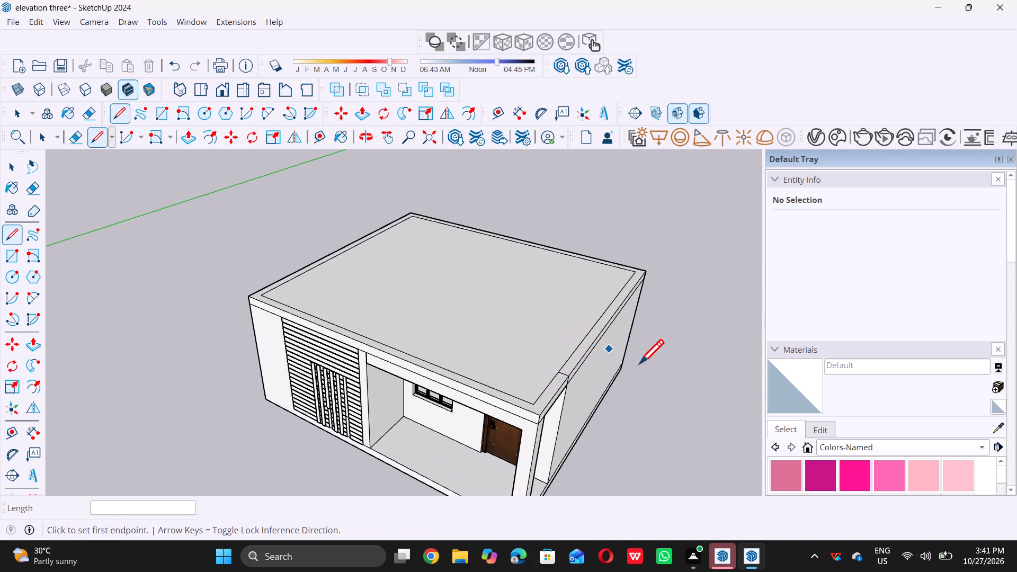
{"action": "middle_click_drag", "start_coordinate": [635, 361], "coordinate": [716, 301]}
{"action": "scroll", "coordinate": [394, 334], "scroll_direction": "up", "scroll_amount": 4}
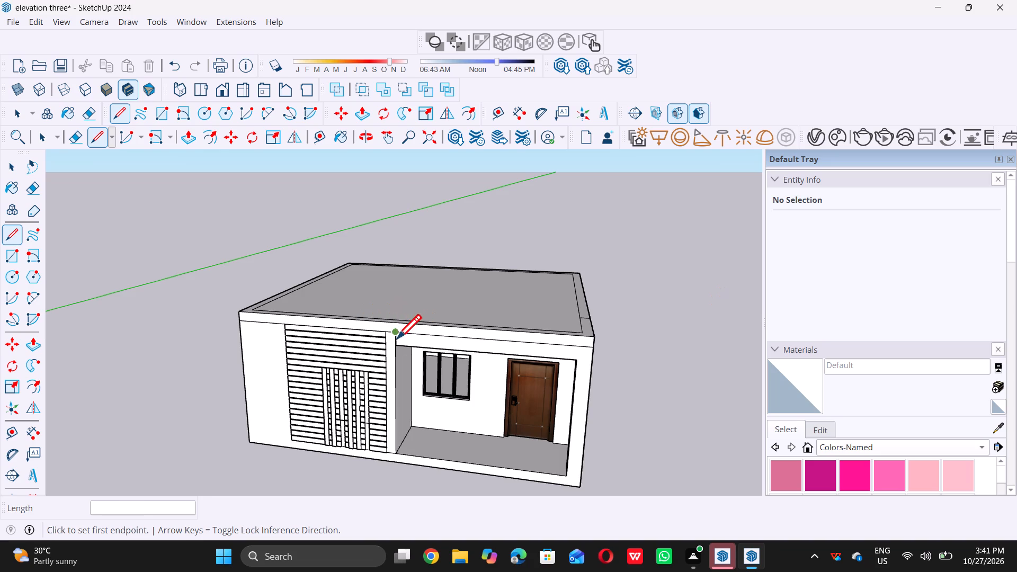
{"action": "scroll", "coordinate": [397, 338], "scroll_direction": "up", "scroll_amount": 4}
{"action": "left_click", "coordinate": [402, 329]}
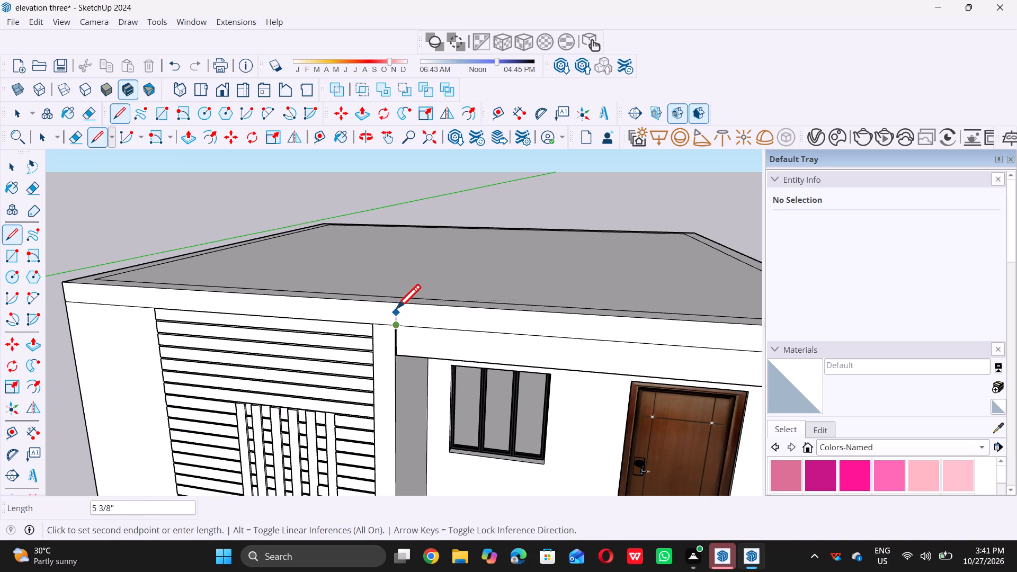
{"action": "left_click", "coordinate": [397, 306]}
{"action": "middle_click_drag", "start_coordinate": [364, 308], "coordinate": [463, 373]}
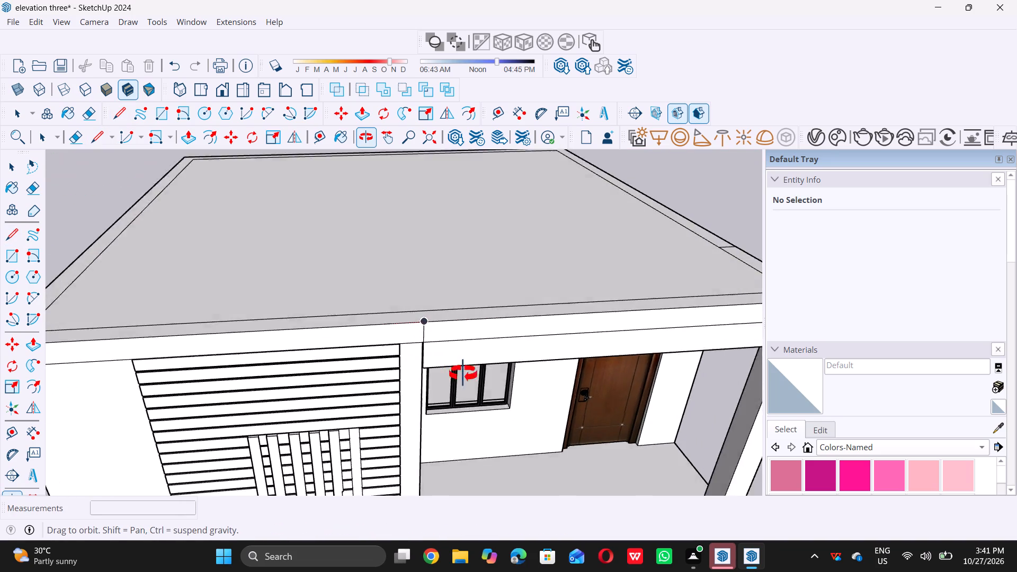
{"action": "middle_click_drag", "start_coordinate": [463, 373], "coordinate": [480, 400]}
{"action": "scroll", "coordinate": [457, 337], "scroll_direction": "up", "scroll_amount": 8}
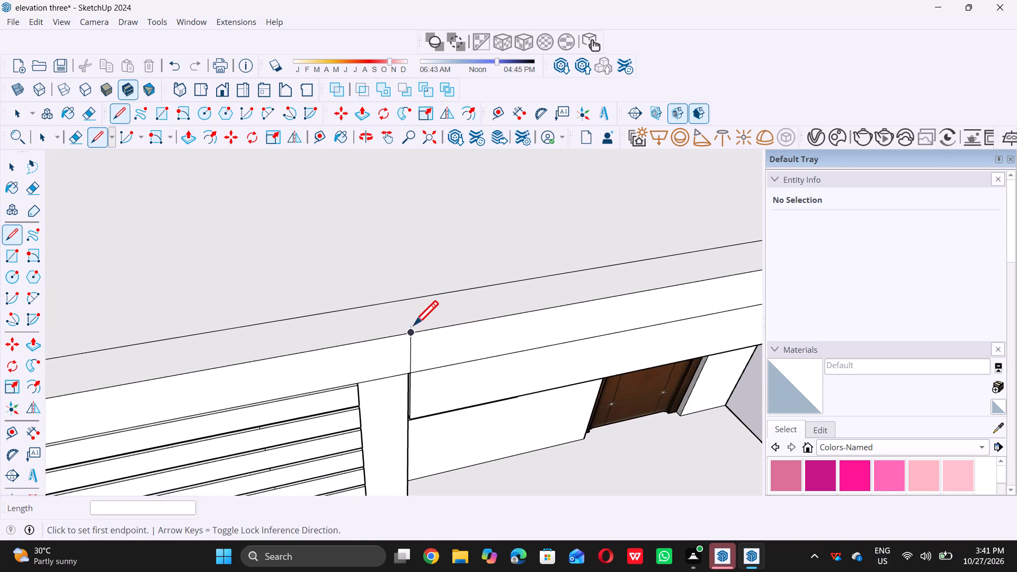
{"action": "left_click", "coordinate": [409, 329]}
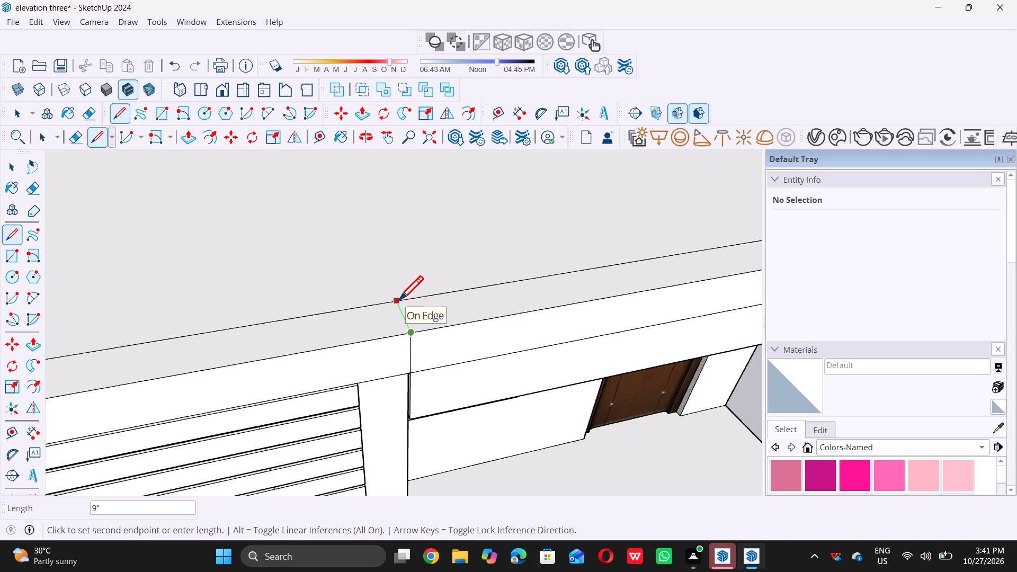
{"action": "left_click", "coordinate": [399, 300]}
Place guides 4' 3" in from the front inner outline and 13' 2 5/8" from the door-side inner outline, through the border division lines.
{"action": "scroll", "coordinate": [397, 301], "scroll_direction": "down", "scroll_amount": 20}
{"action": "scroll", "coordinate": [397, 301], "scroll_direction": "down", "scroll_amount": 8}
{"action": "middle_click_drag", "start_coordinate": [463, 329], "coordinate": [375, 360]}
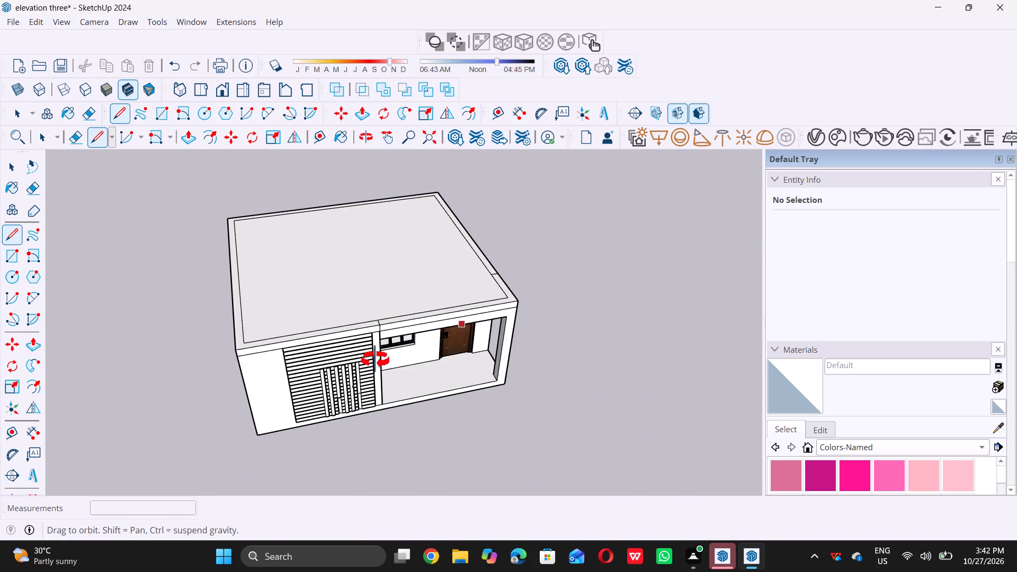
{"action": "middle_click_drag", "start_coordinate": [375, 360], "coordinate": [70, 381]}
{"action": "middle_click_drag", "start_coordinate": [395, 394], "coordinate": [367, 406]}
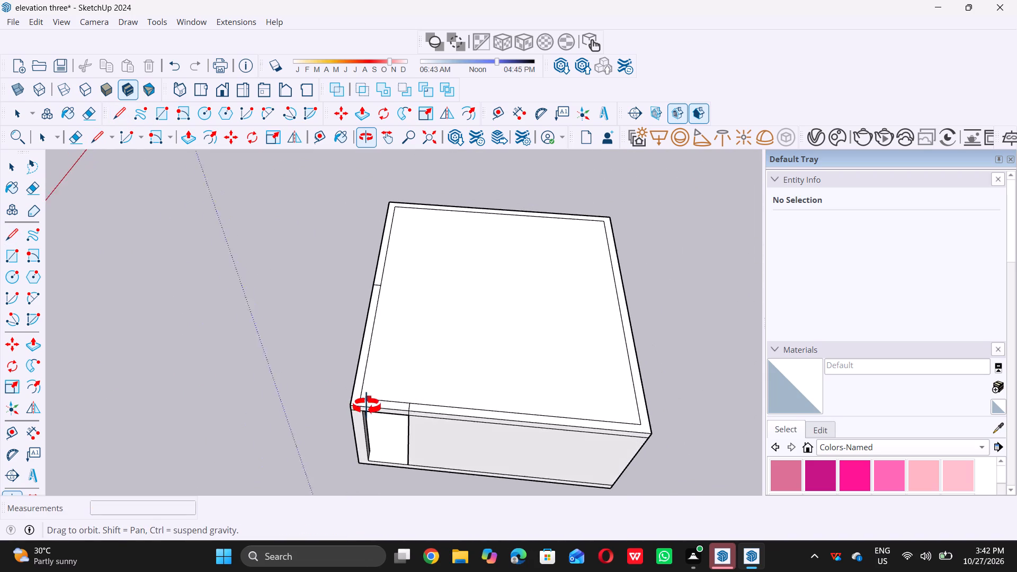
{"action": "middle_click_drag", "start_coordinate": [367, 406], "coordinate": [367, 407]}
{"action": "scroll", "coordinate": [396, 401], "scroll_direction": "up", "scroll_amount": 6}
{"action": "middle_click_drag", "start_coordinate": [396, 397], "coordinate": [413, 392]}
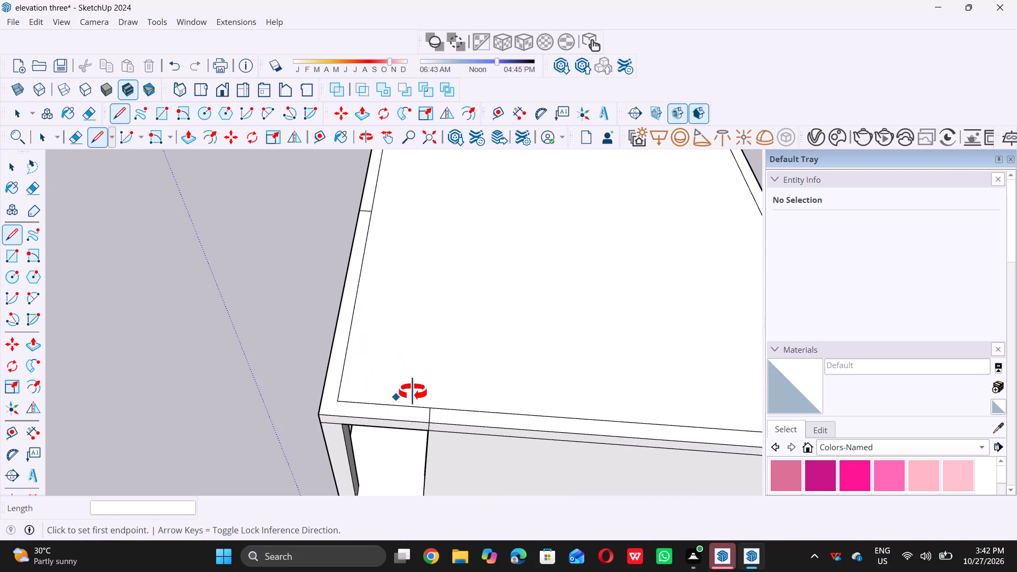
{"action": "middle_click_drag", "start_coordinate": [413, 392], "coordinate": [429, 382]}
{"action": "scroll", "coordinate": [414, 400], "scroll_direction": "down", "scroll_amount": 6}
{"action": "scroll", "coordinate": [452, 332], "scroll_direction": "up", "scroll_amount": 4}
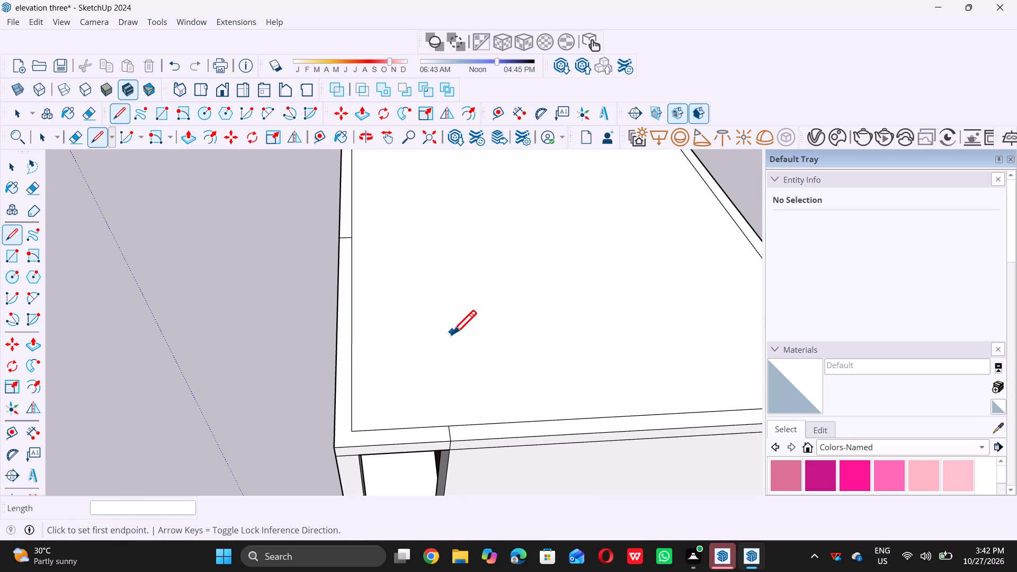
{"action": "key", "text": "space"}
{"action": "key", "text": "t"}
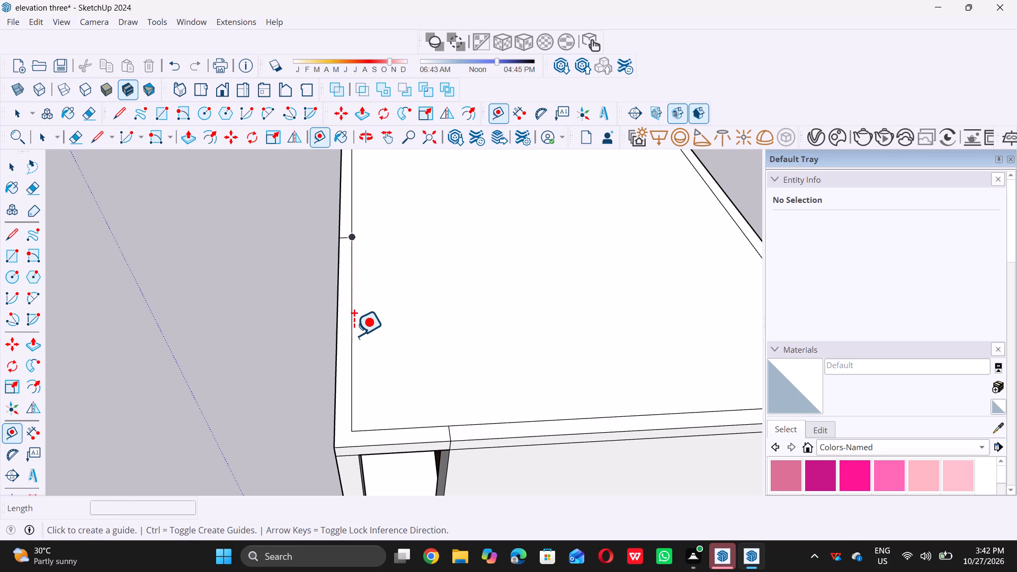
{"action": "left_click", "coordinate": [355, 334]}
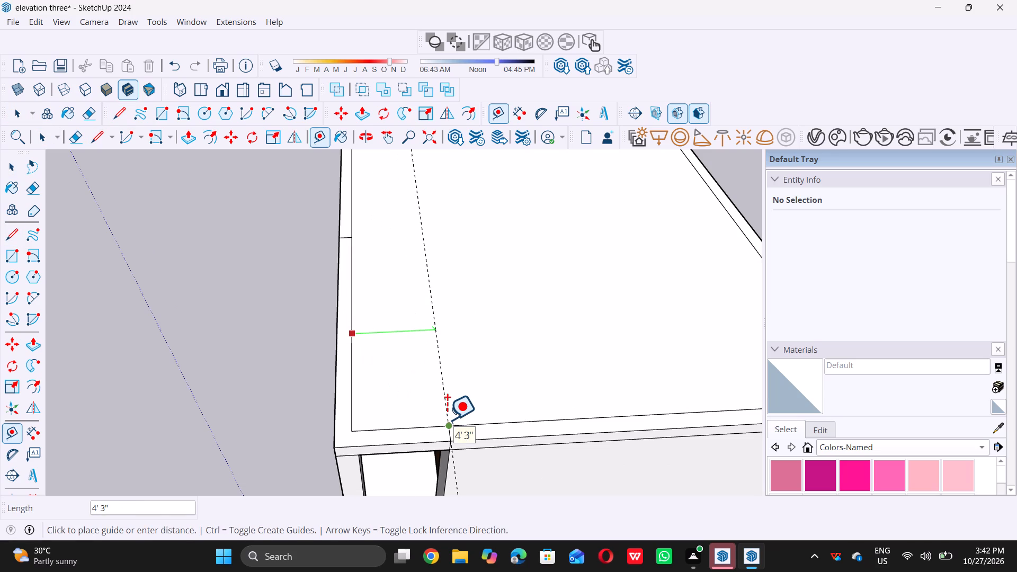
{"action": "left_click", "coordinate": [447, 419]}
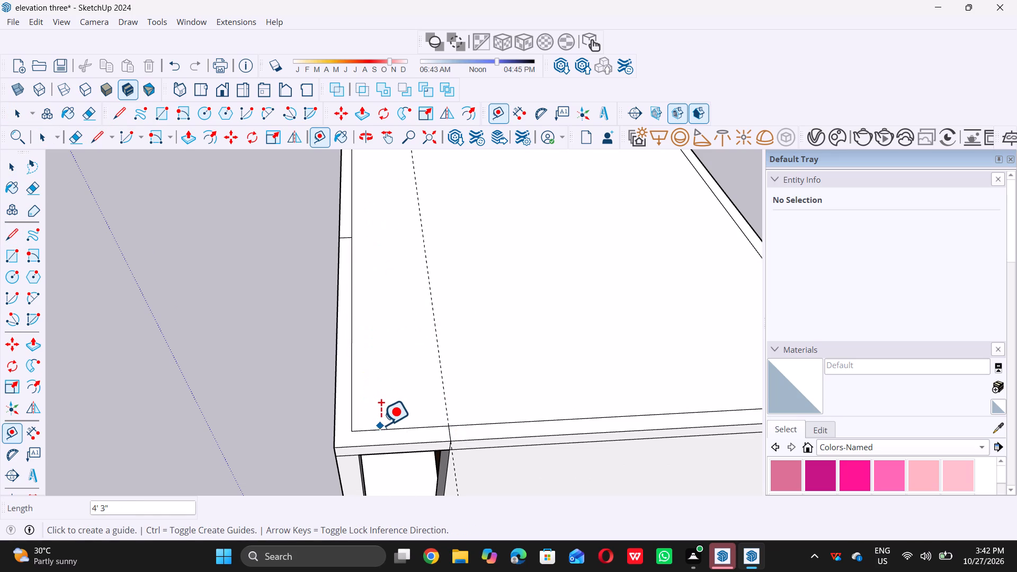
{"action": "left_click_drag", "start_coordinate": [380, 430], "coordinate": [381, 425]}
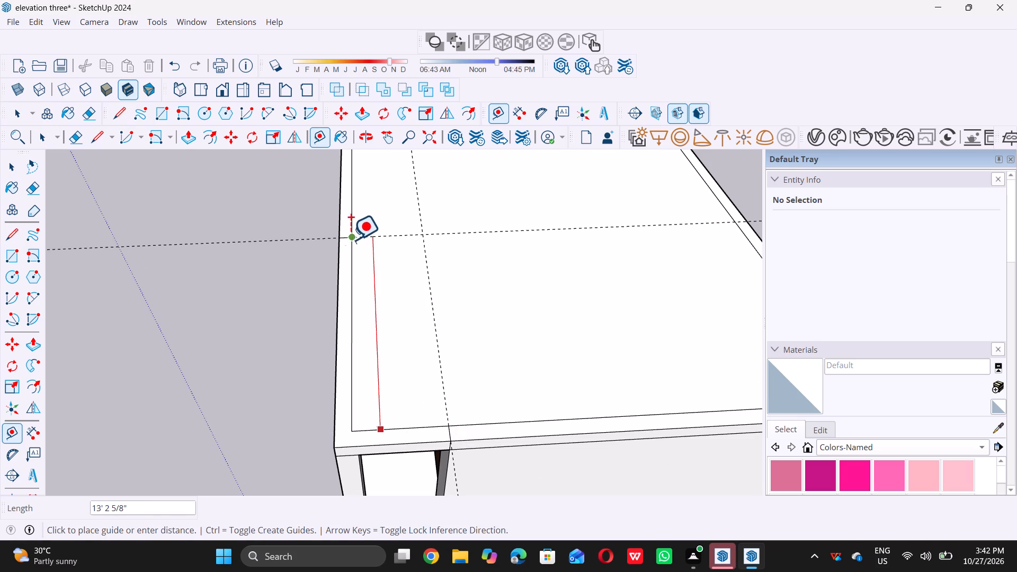
{"action": "left_click", "coordinate": [349, 236]}
{"action": "key", "text": "space"}
Draw a 4' 3" by 13' 2 5/8" rectangle on the roof between the two border division lines along the guides.
{"action": "scroll", "coordinate": [387, 319], "scroll_direction": "down", "scroll_amount": 12}
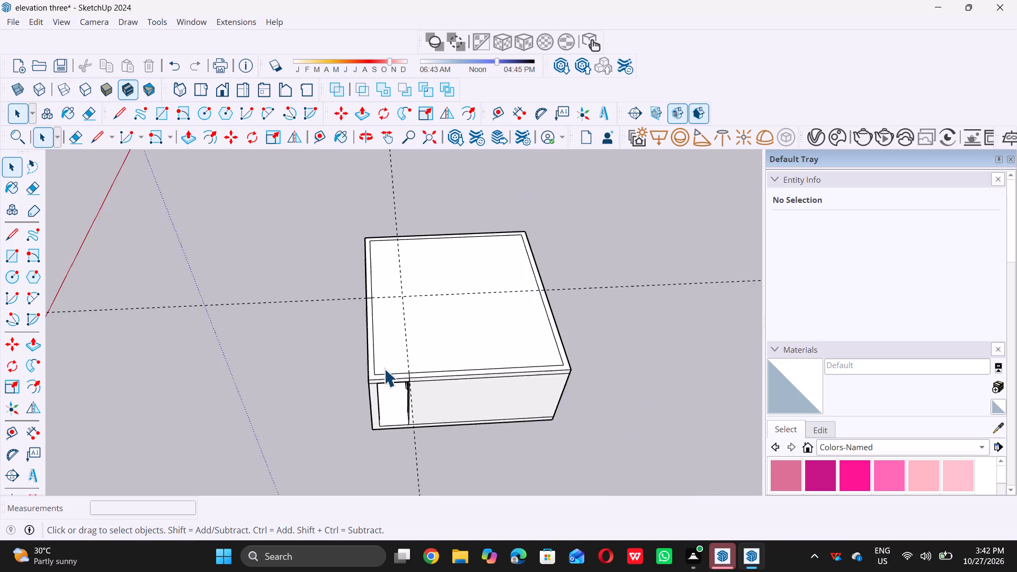
{"action": "middle_click_drag", "start_coordinate": [381, 366], "coordinate": [538, 319]}
{"action": "scroll", "coordinate": [412, 283], "scroll_direction": "up", "scroll_amount": 5}
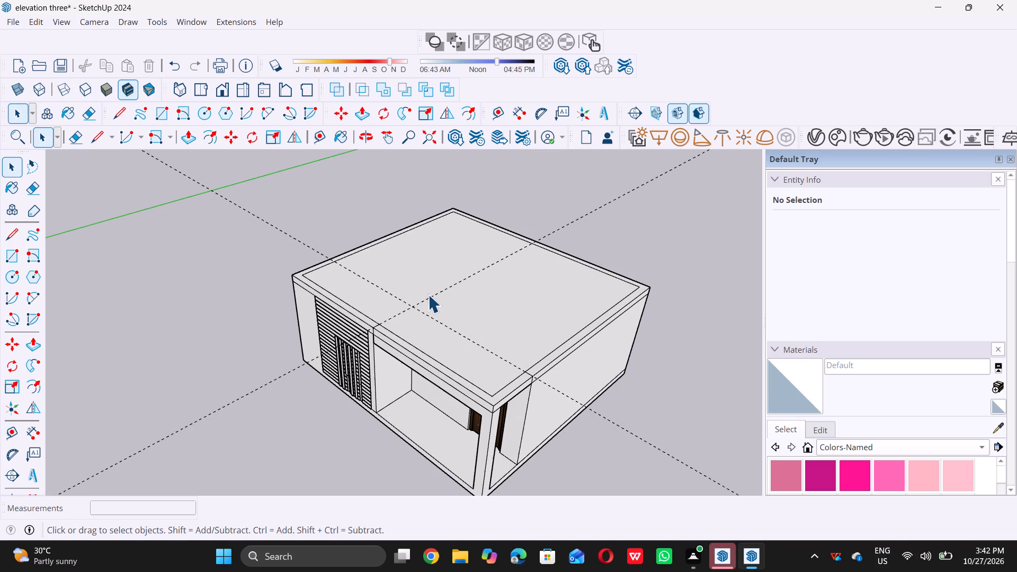
{"action": "key", "text": "r"}
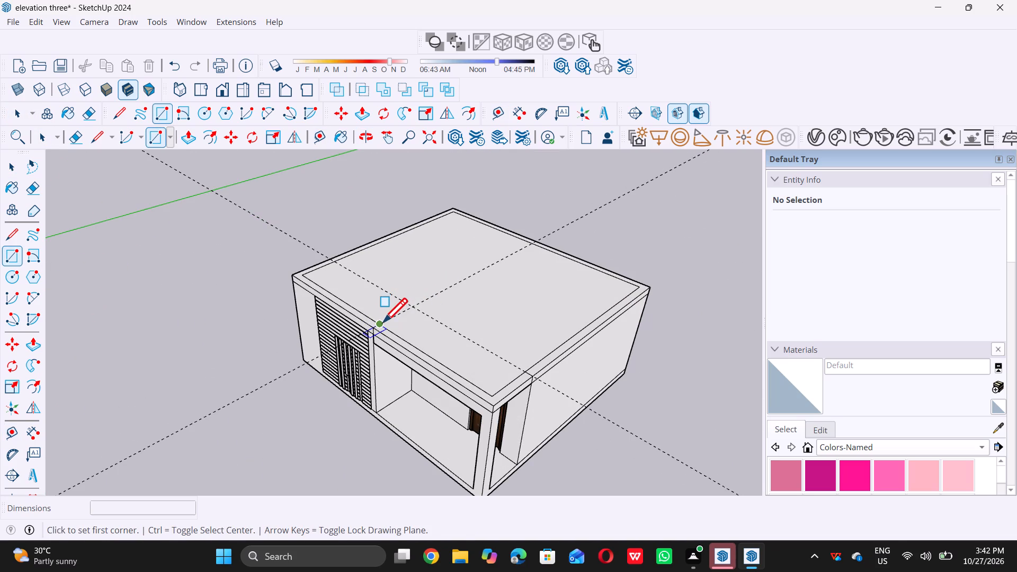
{"action": "left_click", "coordinate": [383, 322]}
{"action": "left_click", "coordinate": [523, 372]}
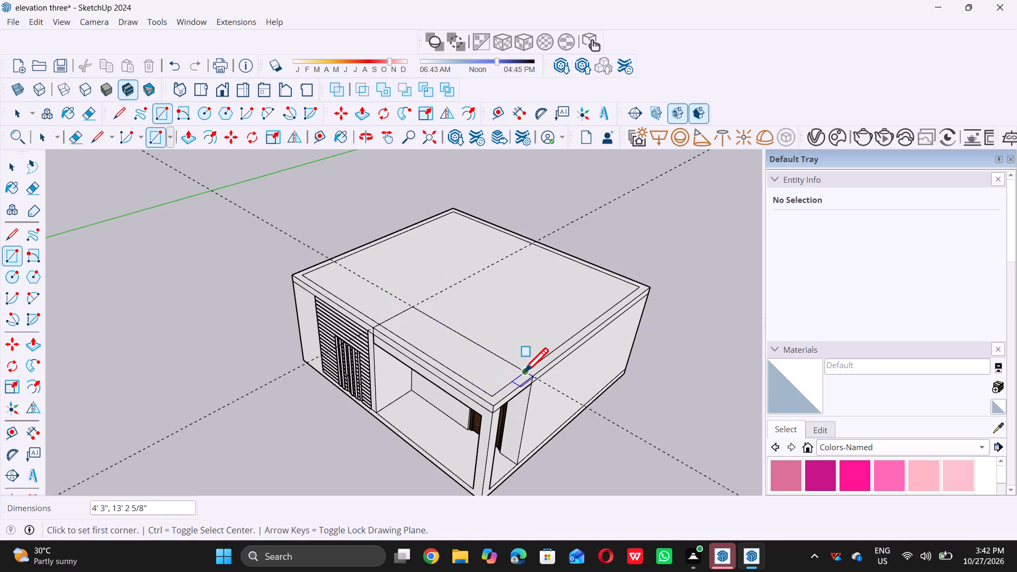
{"action": "key", "text": "space"}
Offset the roof rectangle's two inner edges by 9' toward the slab's front corner.
{"action": "scroll", "coordinate": [477, 348], "scroll_direction": "up", "scroll_amount": 5}
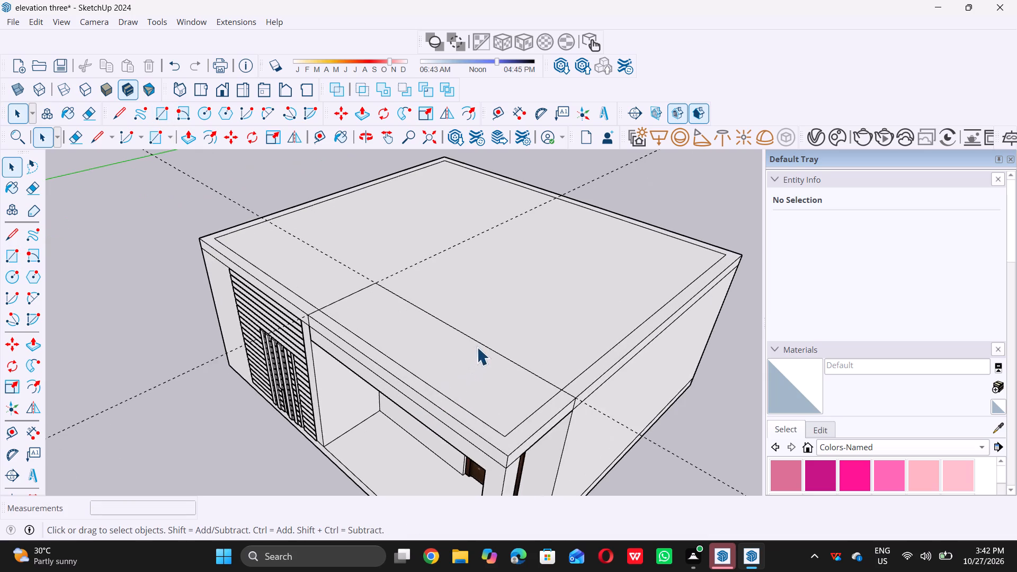
{"action": "scroll", "coordinate": [450, 366], "scroll_direction": "up", "scroll_amount": 6}
{"action": "scroll", "coordinate": [403, 393], "scroll_direction": "down", "scroll_amount": 6}
{"action": "middle_click_drag", "start_coordinate": [424, 393], "coordinate": [433, 387]}
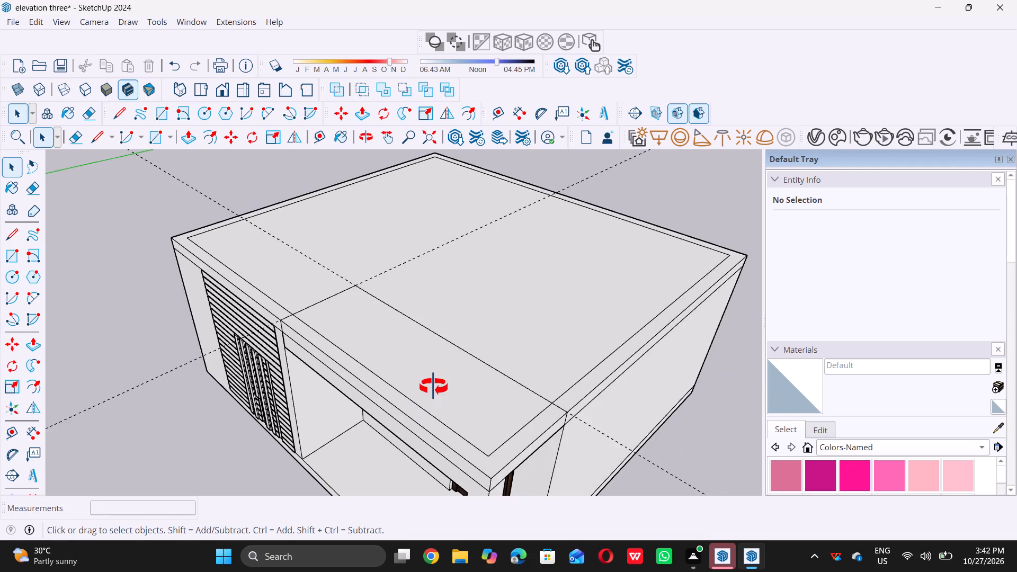
{"action": "middle_click_drag", "start_coordinate": [433, 387], "coordinate": [438, 378]}
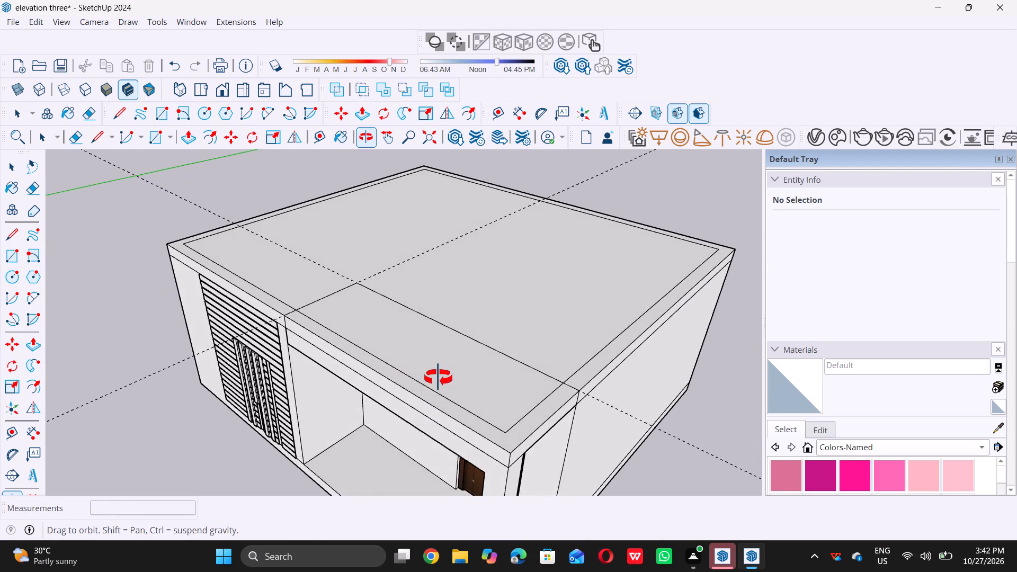
{"action": "middle_click_drag", "start_coordinate": [438, 378], "coordinate": [448, 378]}
{"action": "scroll", "coordinate": [417, 277], "scroll_direction": "up", "scroll_amount": 5}
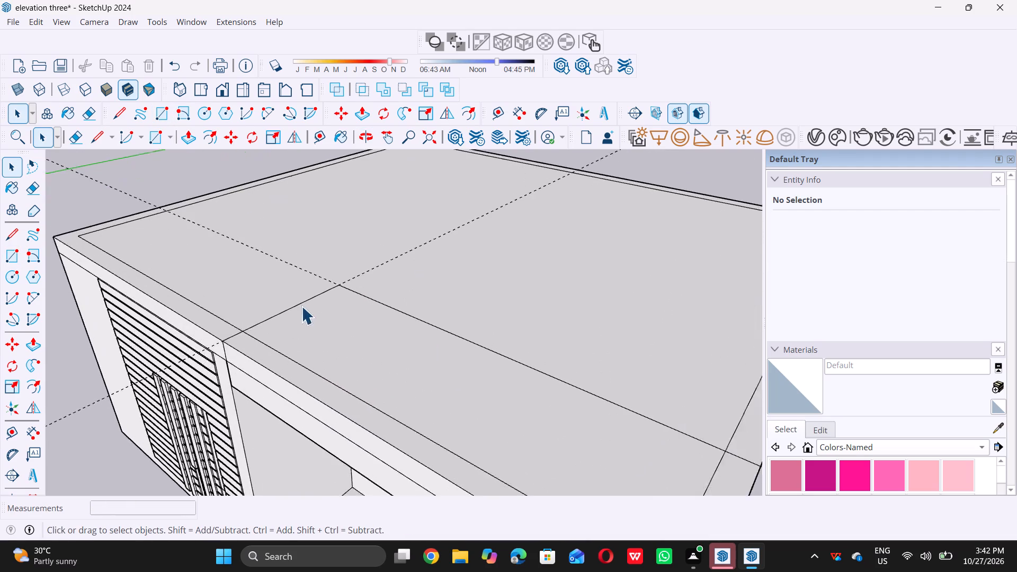
{"action": "left_click", "coordinate": [300, 302]}
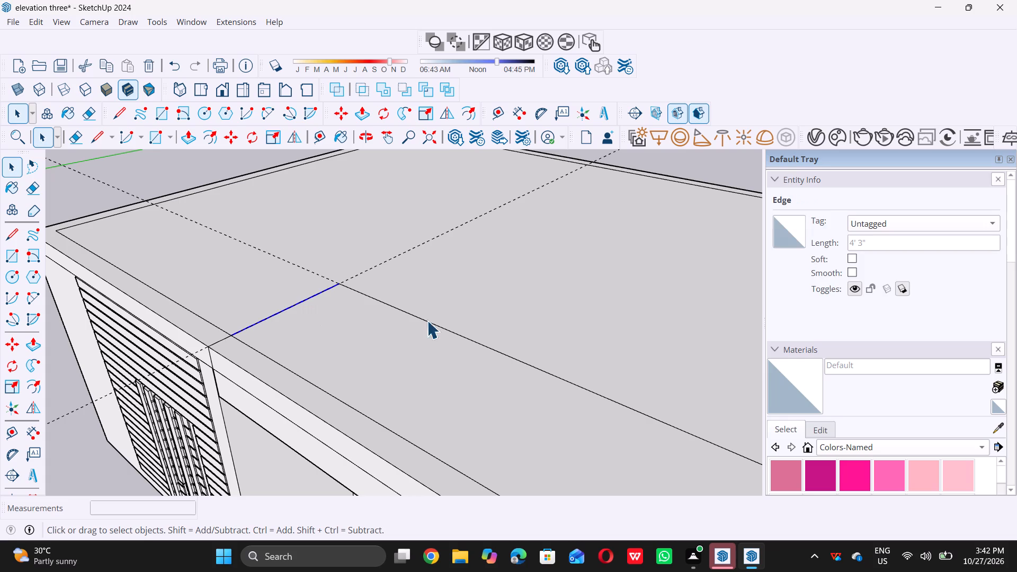
{"action": "left_click", "coordinate": [449, 333], "text": "ctrl"}
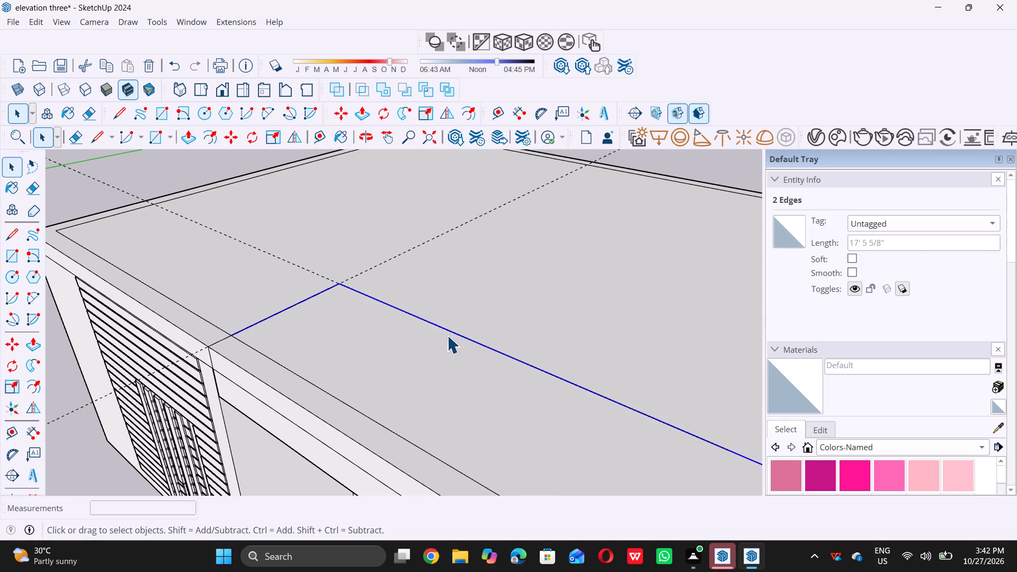
{"action": "key", "text": "f"}
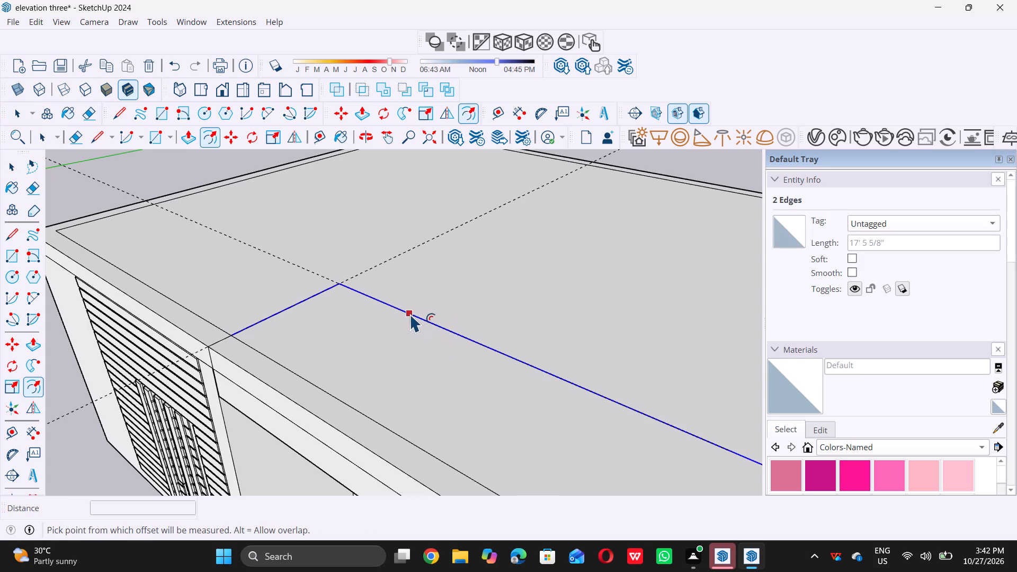
{"action": "left_click", "coordinate": [411, 314]}
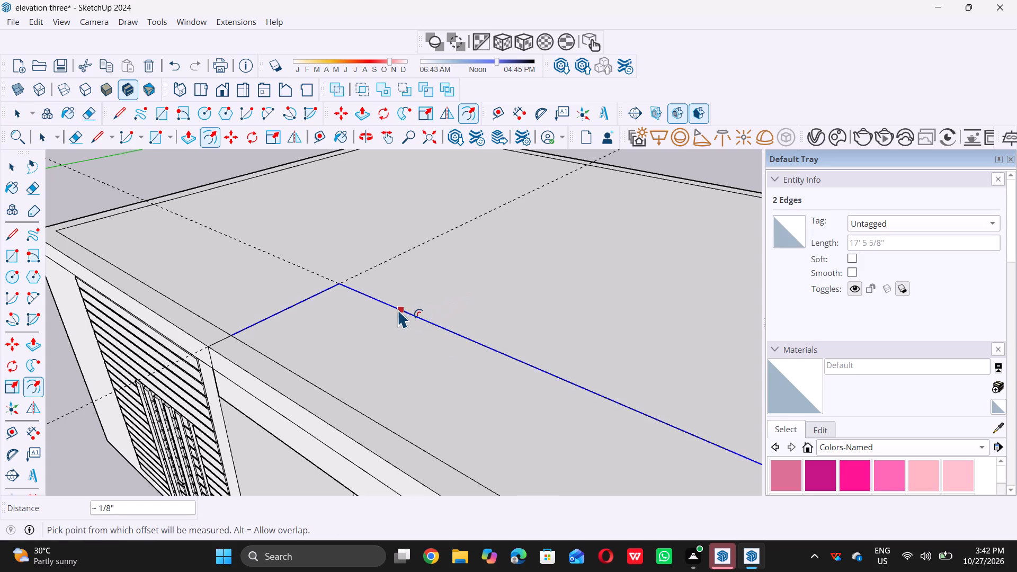
{"action": "left_click", "coordinate": [399, 309]}
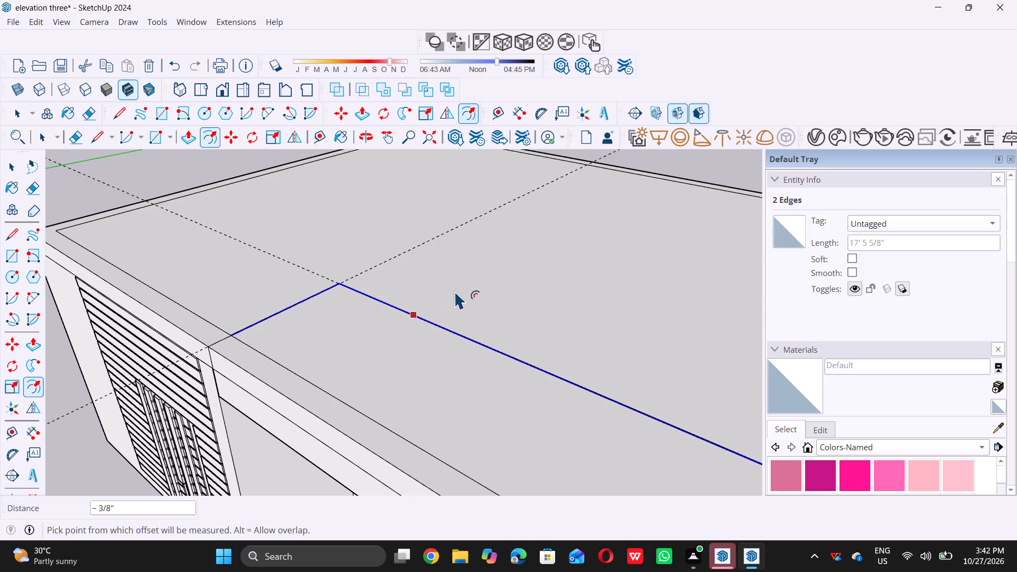
{"action": "middle_click_drag", "start_coordinate": [454, 290], "coordinate": [162, 348]}
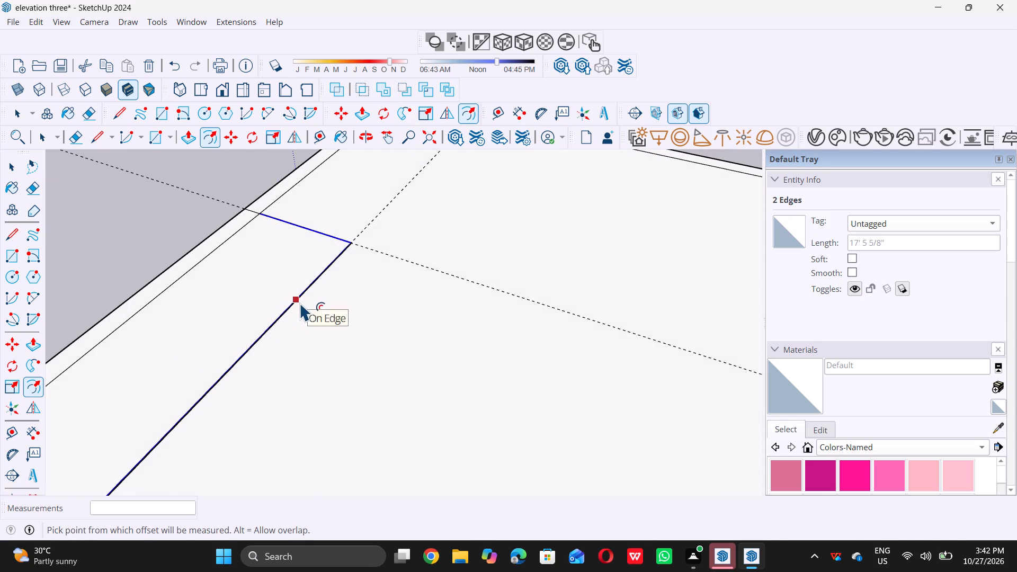
{"action": "left_click", "coordinate": [300, 302]}
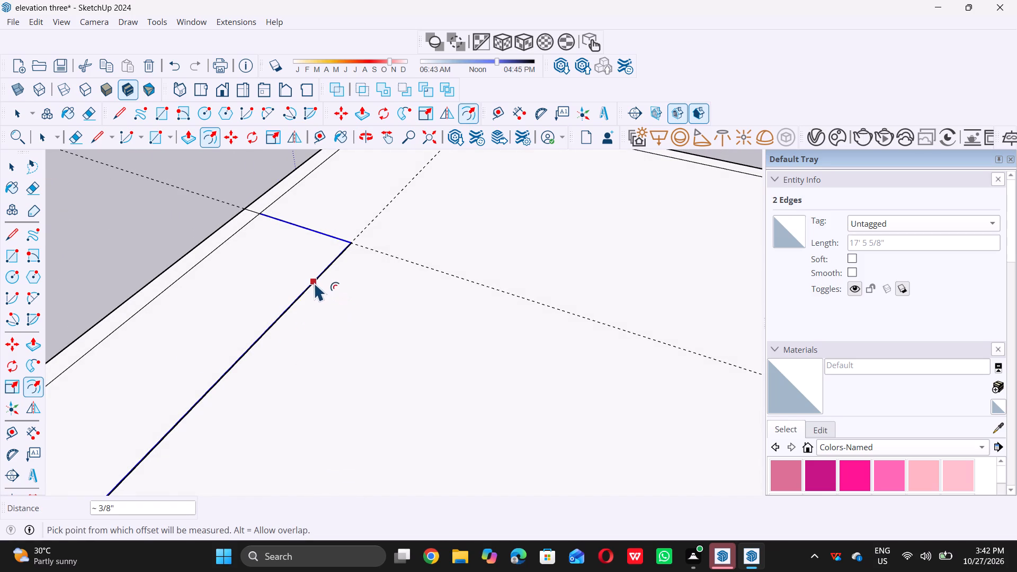
{"action": "left_click_drag", "start_coordinate": [314, 282], "coordinate": [298, 274]}
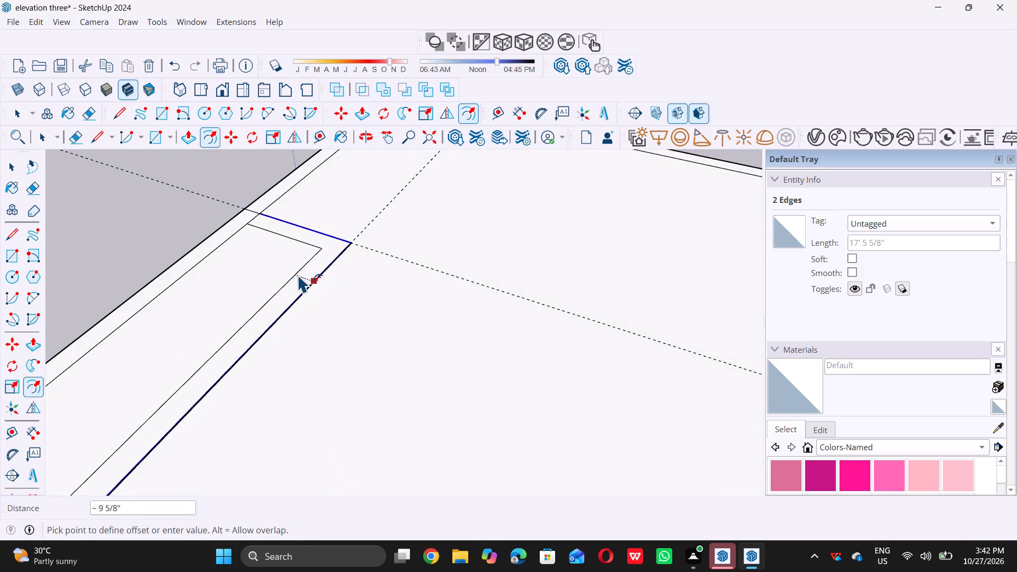
{"action": "left_click_drag", "start_coordinate": [298, 274], "coordinate": [299, 275]}
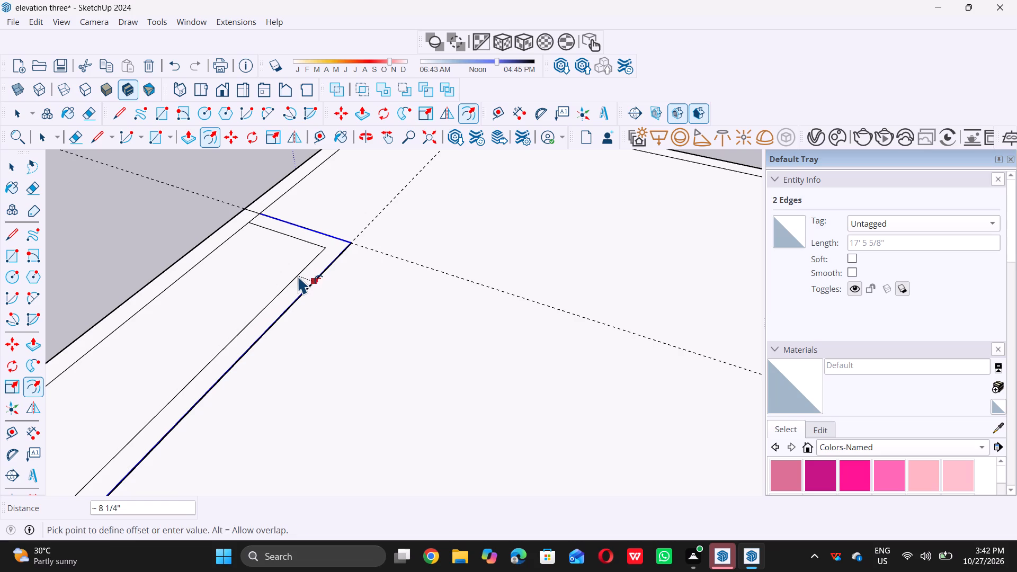
{"action": "key", "text": "9"}
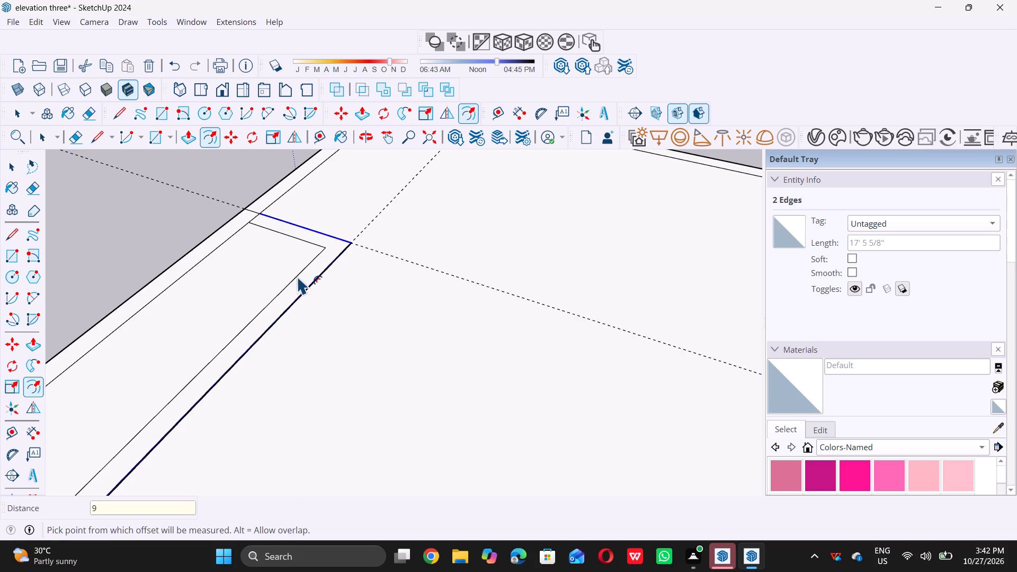
{"action": "key", "text": "ctrl+apostrophe"}
{"action": "key", "text": "Return"}
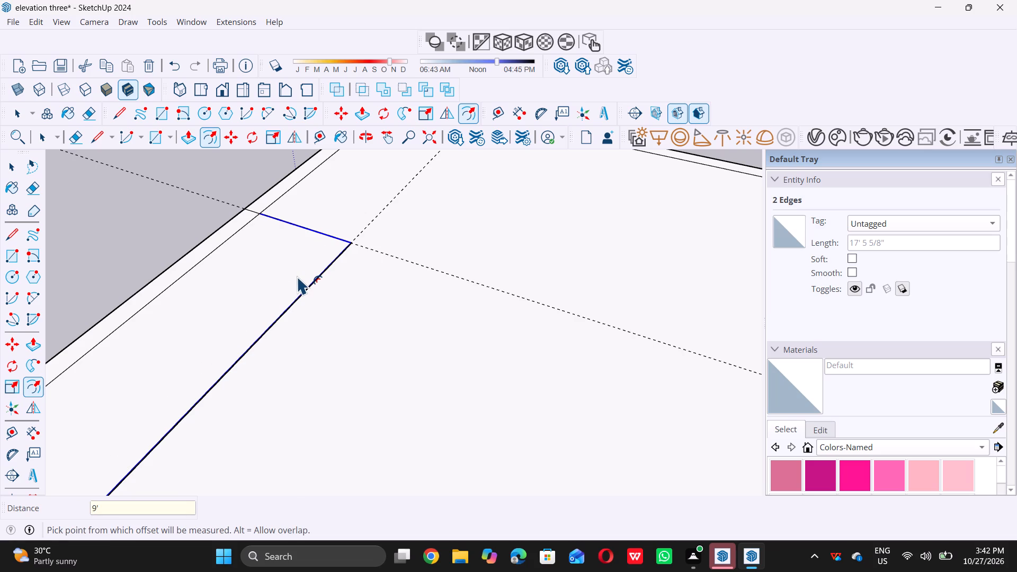
{"action": "scroll", "coordinate": [342, 301], "scroll_direction": "down", "scroll_amount": 7}
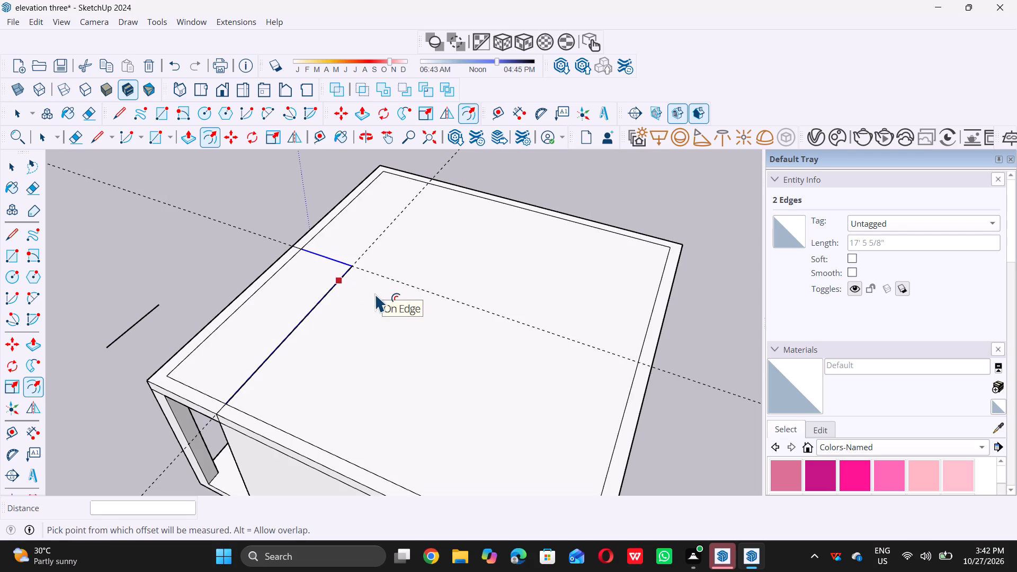
{"action": "key", "text": "space"}
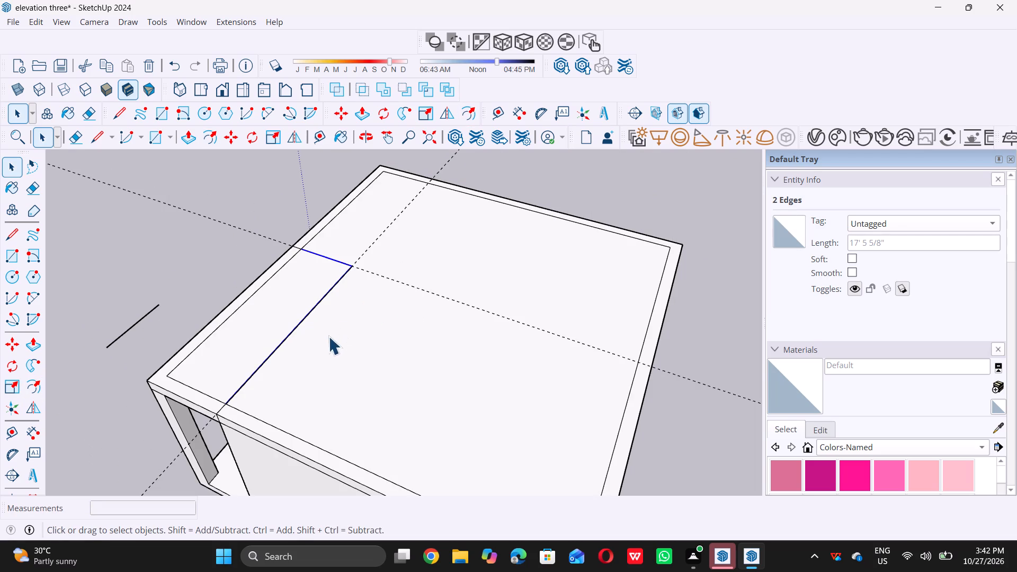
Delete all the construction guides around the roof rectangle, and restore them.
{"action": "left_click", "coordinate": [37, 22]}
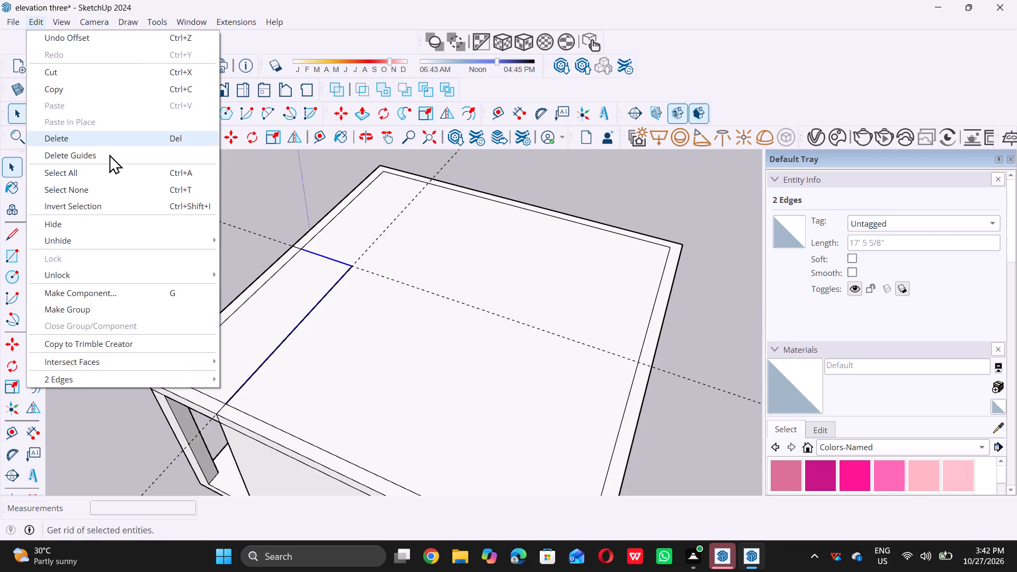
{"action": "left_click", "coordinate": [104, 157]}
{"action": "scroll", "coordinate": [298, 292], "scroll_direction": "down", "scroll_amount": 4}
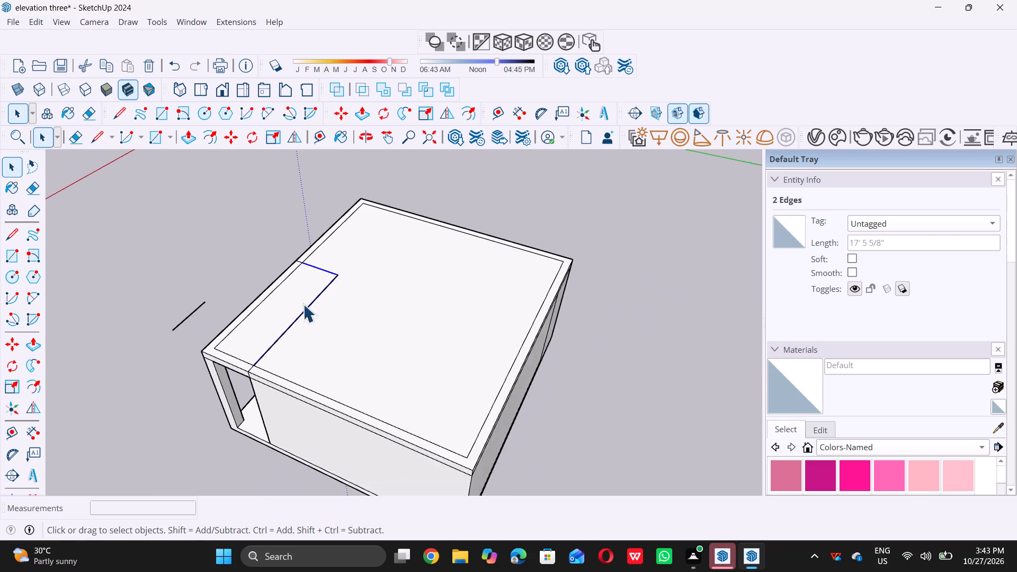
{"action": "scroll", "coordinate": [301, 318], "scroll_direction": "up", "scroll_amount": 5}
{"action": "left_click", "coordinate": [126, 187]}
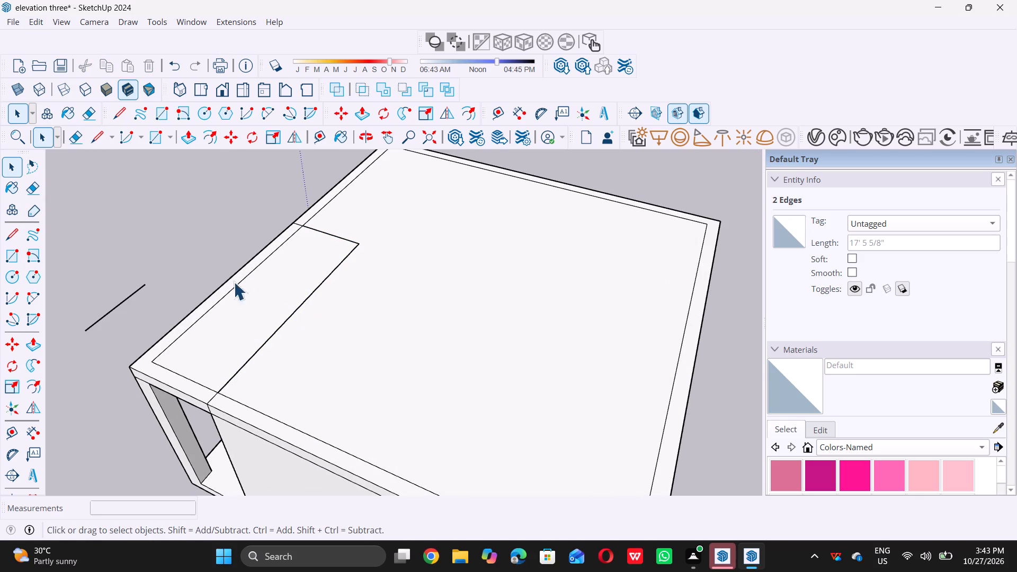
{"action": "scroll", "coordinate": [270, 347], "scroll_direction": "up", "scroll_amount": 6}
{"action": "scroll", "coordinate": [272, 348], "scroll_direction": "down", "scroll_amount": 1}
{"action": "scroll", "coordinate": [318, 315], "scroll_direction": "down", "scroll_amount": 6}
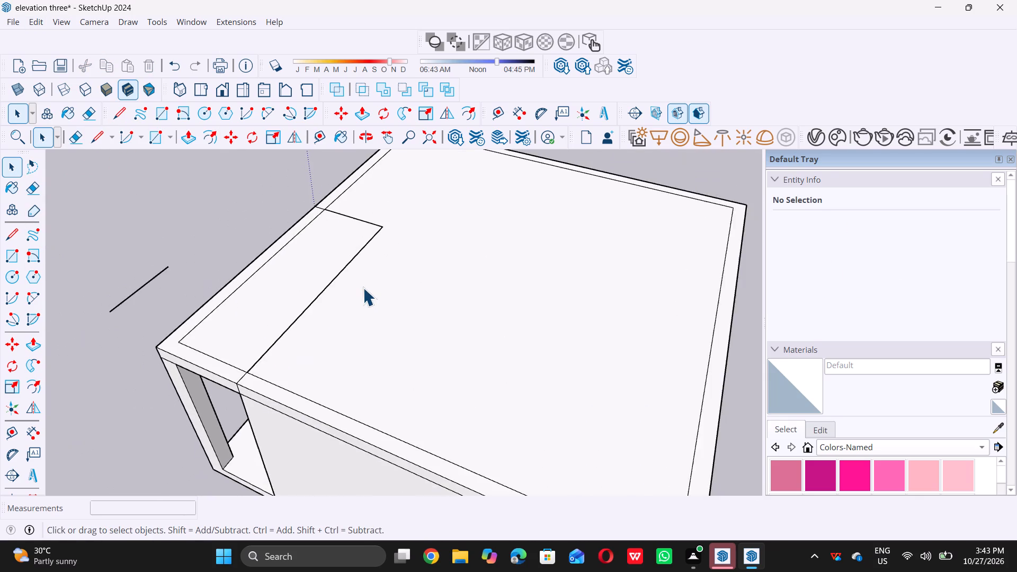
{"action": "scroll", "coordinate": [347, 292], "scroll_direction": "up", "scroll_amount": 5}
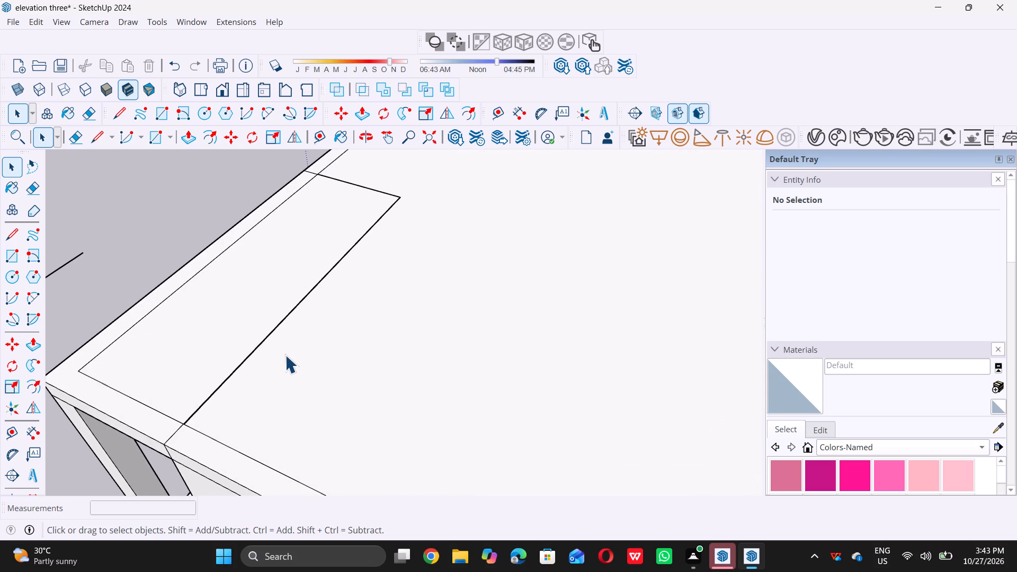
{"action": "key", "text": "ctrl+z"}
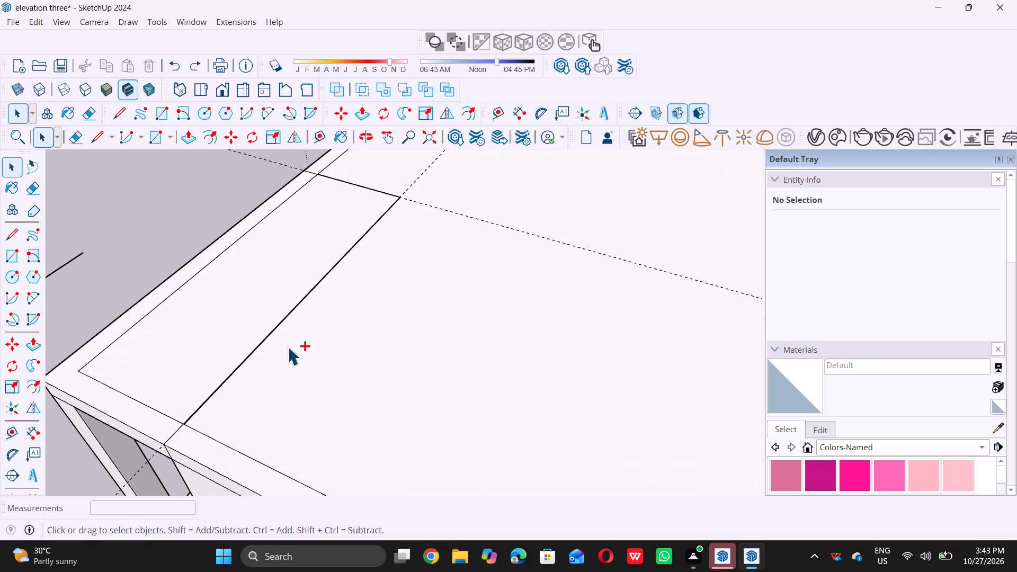
Undo the outward offsets of the roof rectangle's two inner edges, leaving only the original rectangle lines.
{"action": "key", "text": "ctrl+z"}
{"action": "middle_click_drag", "start_coordinate": [173, 434], "coordinate": [231, 435]}
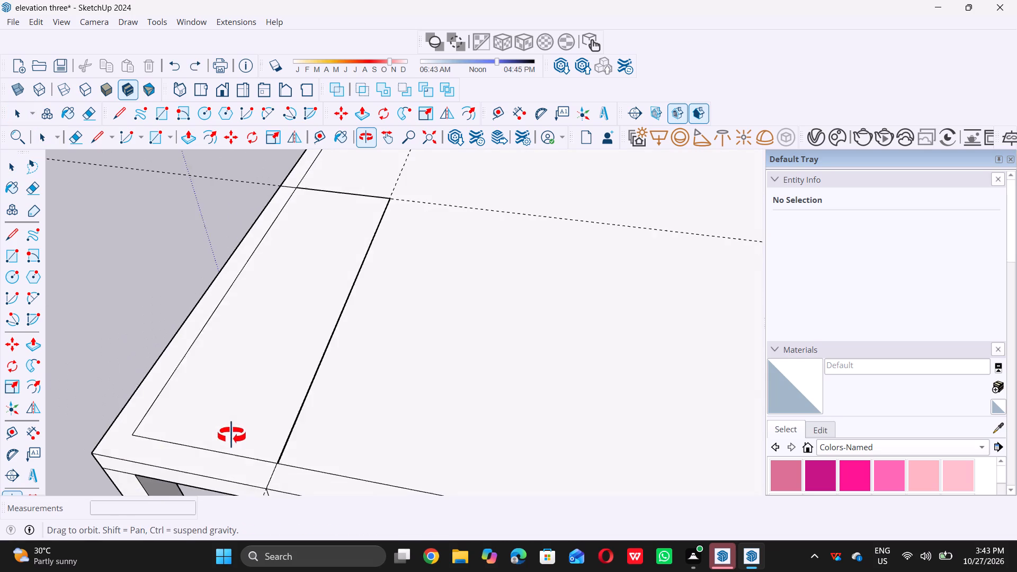
{"action": "middle_click_drag", "start_coordinate": [231, 435], "coordinate": [231, 435]}
{"action": "scroll", "coordinate": [331, 309], "scroll_direction": "up", "scroll_amount": 6}
{"action": "scroll", "coordinate": [400, 263], "scroll_direction": "down", "scroll_amount": 7}
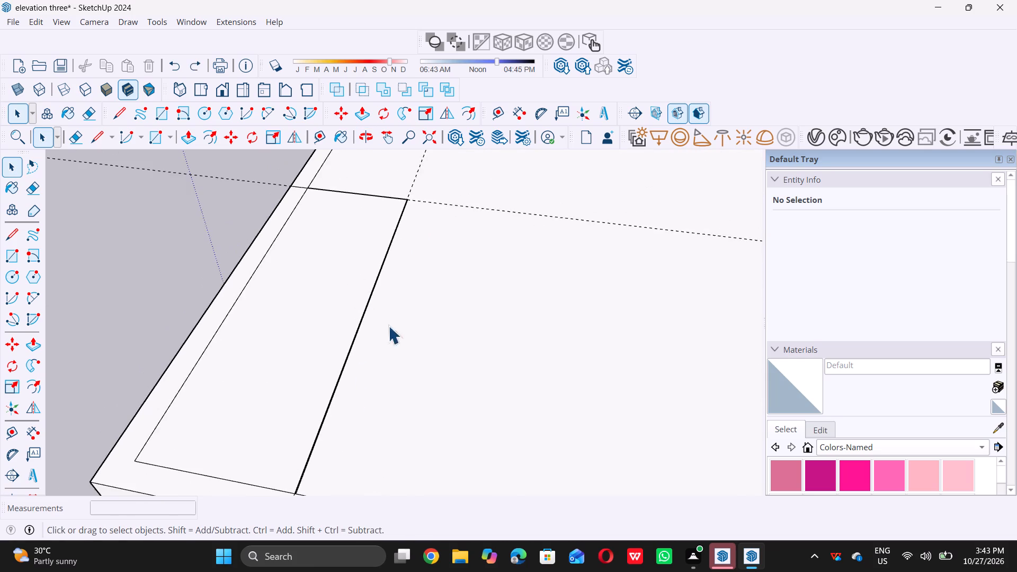
{"action": "scroll", "coordinate": [411, 202], "scroll_direction": "up", "scroll_amount": 16}
{"action": "scroll", "coordinate": [395, 214], "scroll_direction": "up", "scroll_amount": 5}
{"action": "scroll", "coordinate": [441, 200], "scroll_direction": "up", "scroll_amount": 5}
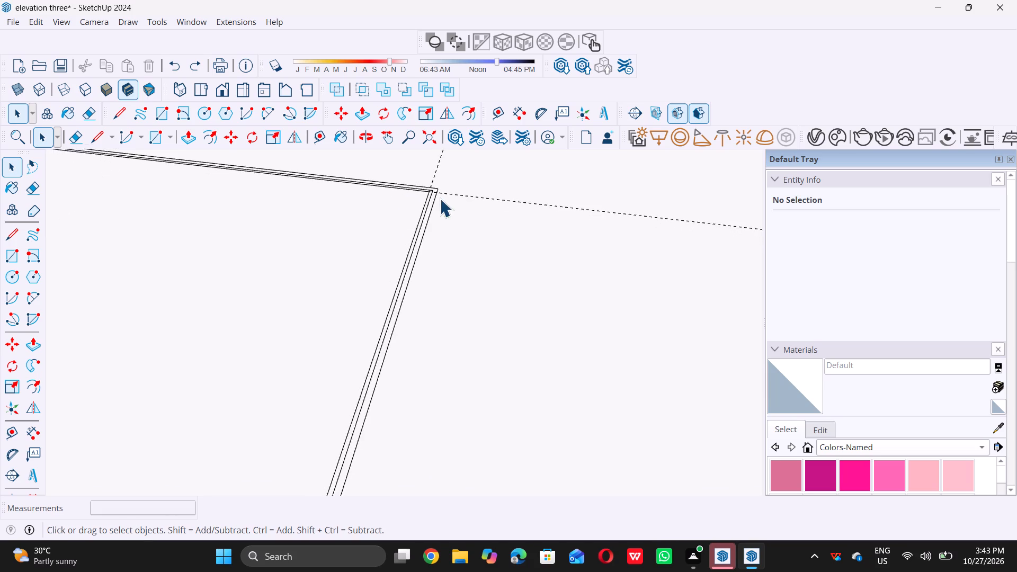
{"action": "scroll", "coordinate": [440, 199], "scroll_direction": "up", "scroll_amount": 13}
{"action": "scroll", "coordinate": [405, 237], "scroll_direction": "up", "scroll_amount": 1}
{"action": "scroll", "coordinate": [404, 242], "scroll_direction": "down", "scroll_amount": 6}
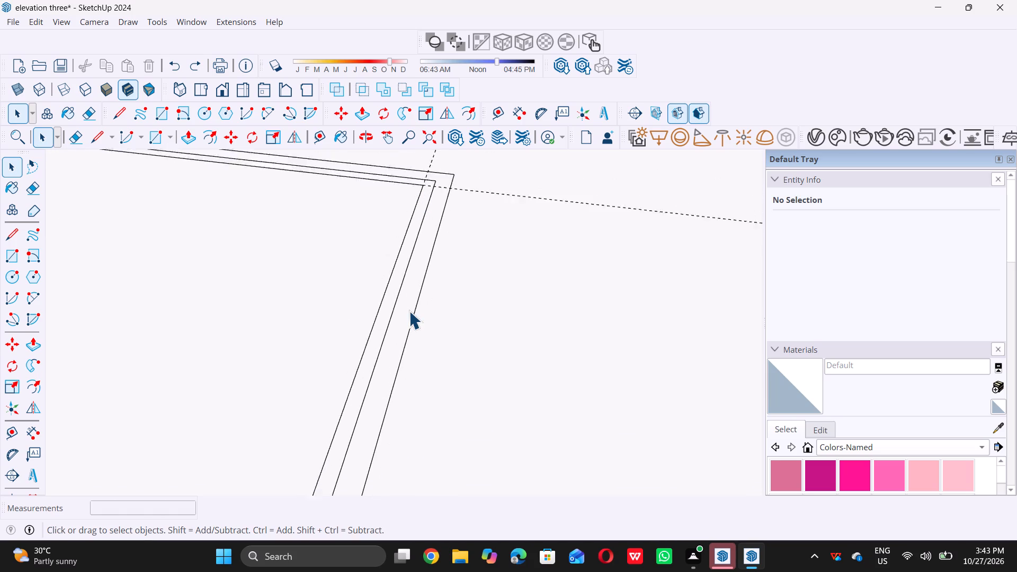
{"action": "scroll", "coordinate": [409, 311], "scroll_direction": "down", "scroll_amount": 7}
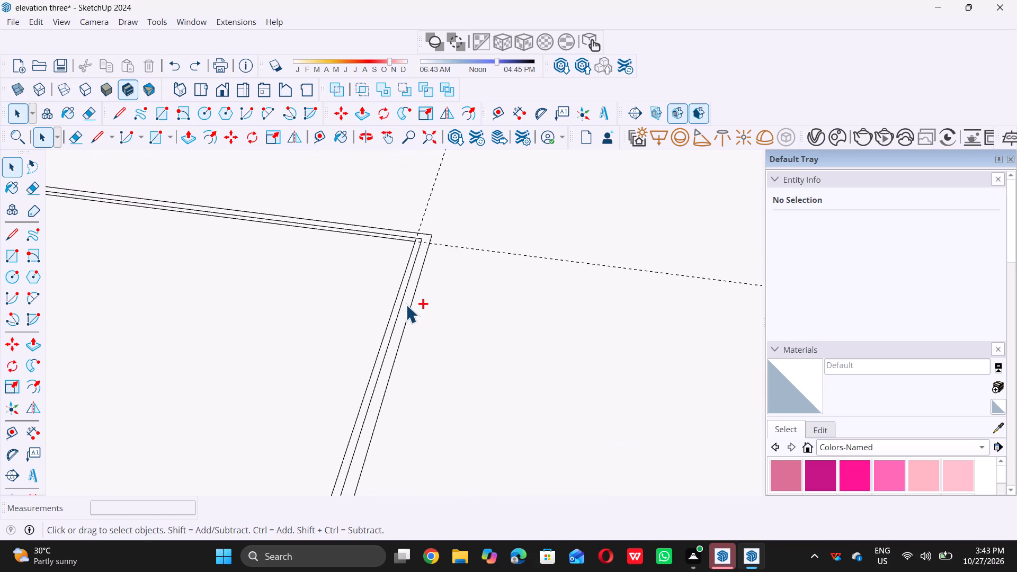
{"action": "key", "text": "ctrl+z"}
{"action": "key", "text": "ctrl+z"}
{"action": "key", "text": "ctrl+z"}
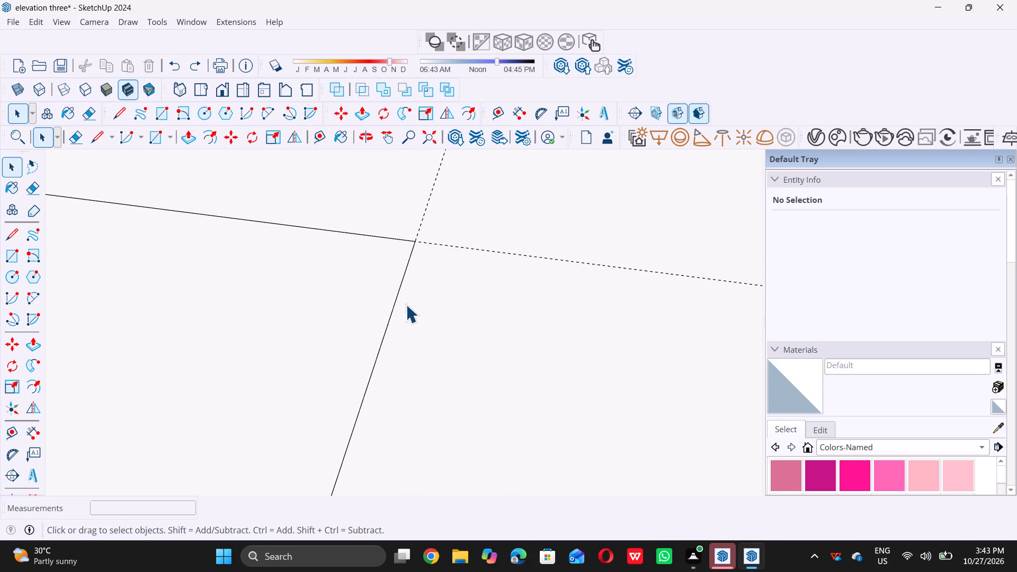
Delete all the construction guides from the model.
{"action": "scroll", "coordinate": [407, 304], "scroll_direction": "down", "scroll_amount": 20}
{"action": "scroll", "coordinate": [407, 304], "scroll_direction": "down", "scroll_amount": 4}
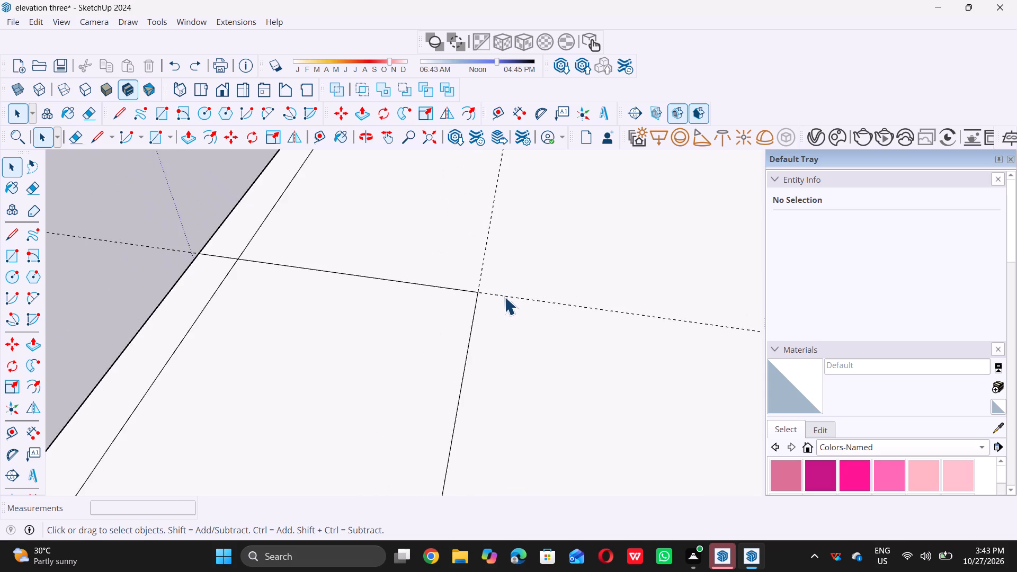
{"action": "scroll", "coordinate": [493, 296], "scroll_direction": "down", "scroll_amount": 10}
{"action": "scroll", "coordinate": [302, 203], "scroll_direction": "down", "scroll_amount": 7}
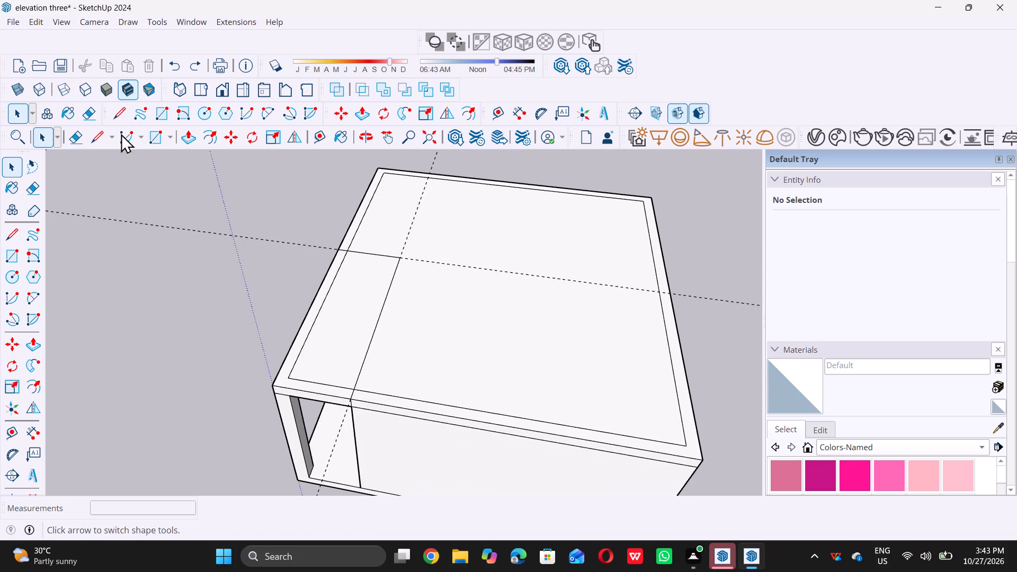
{"action": "left_click", "coordinate": [38, 23]}
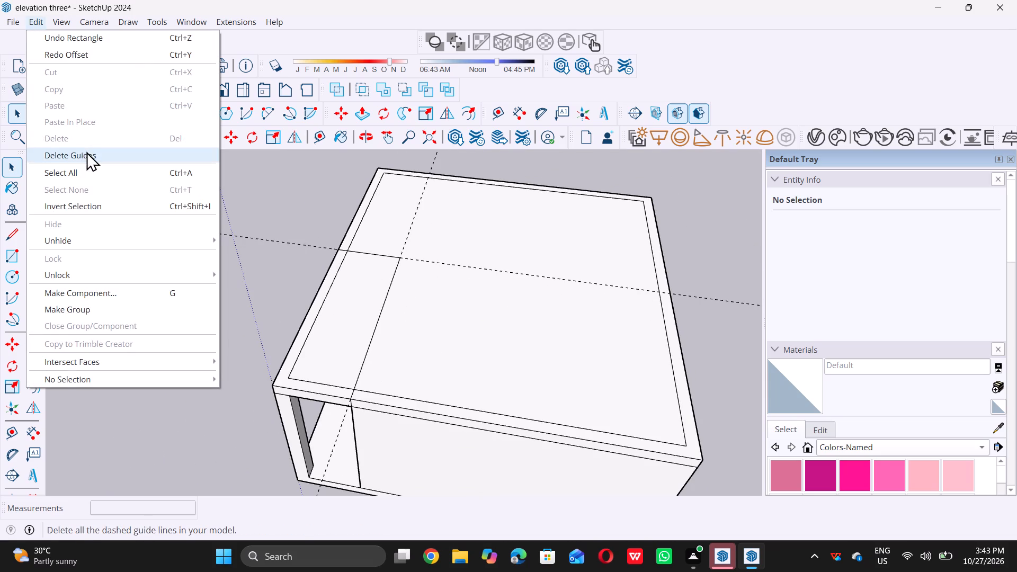
{"action": "left_click", "coordinate": [86, 151]}
Place guides 9" outside the roof rectangle's long and short inner edges.
{"action": "scroll", "coordinate": [397, 338], "scroll_direction": "up", "scroll_amount": 4}
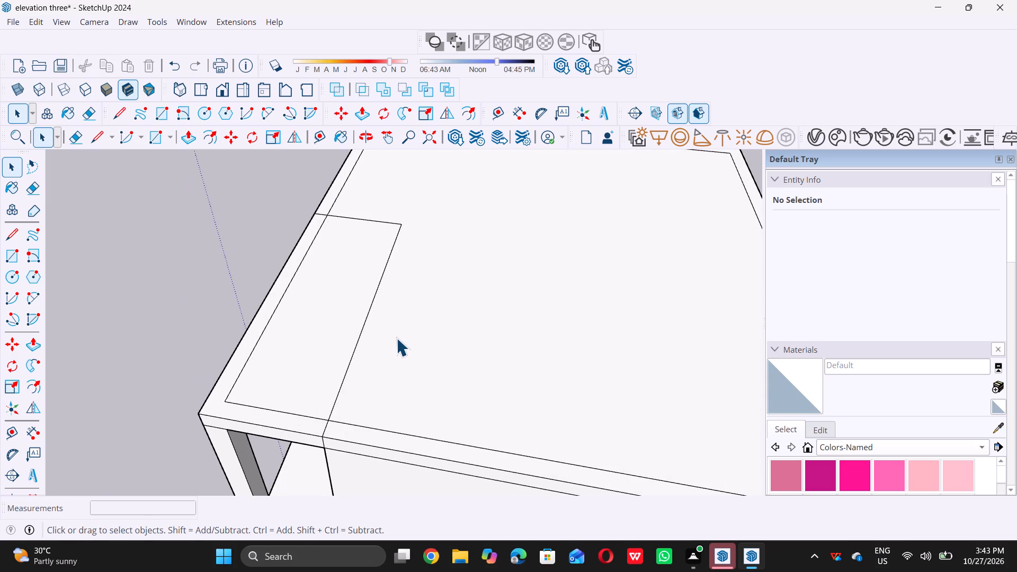
{"action": "key", "text": "t"}
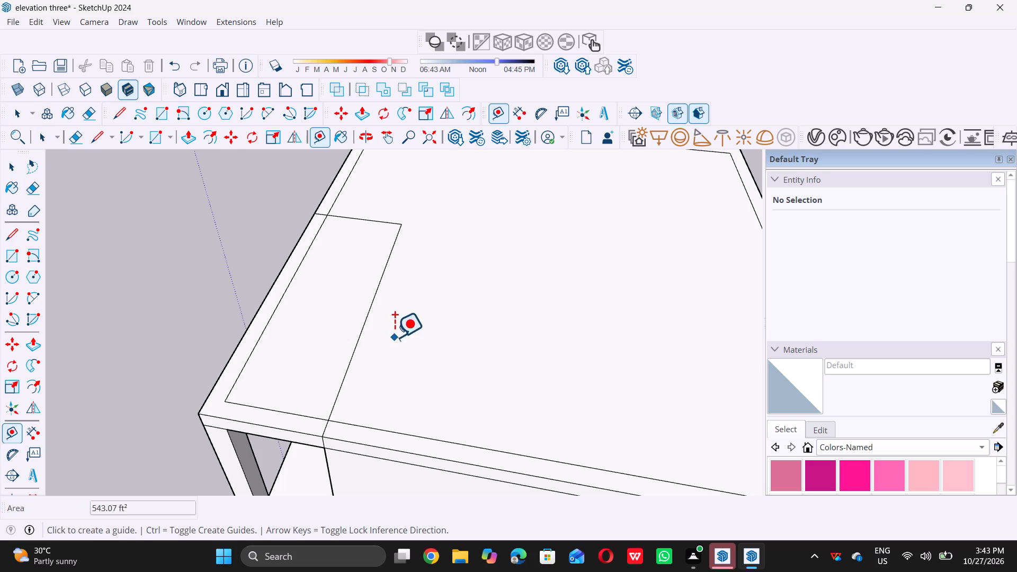
{"action": "left_click", "coordinate": [366, 314]}
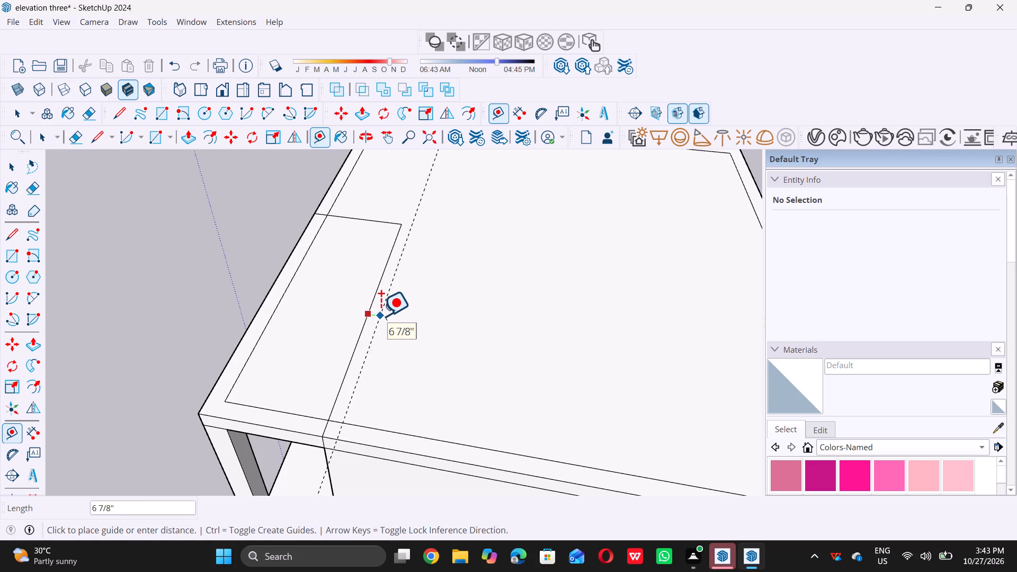
{"action": "key", "text": "9"}
{"action": "key", "text": "shift+quotedbl"}
{"action": "key", "text": "Return"}
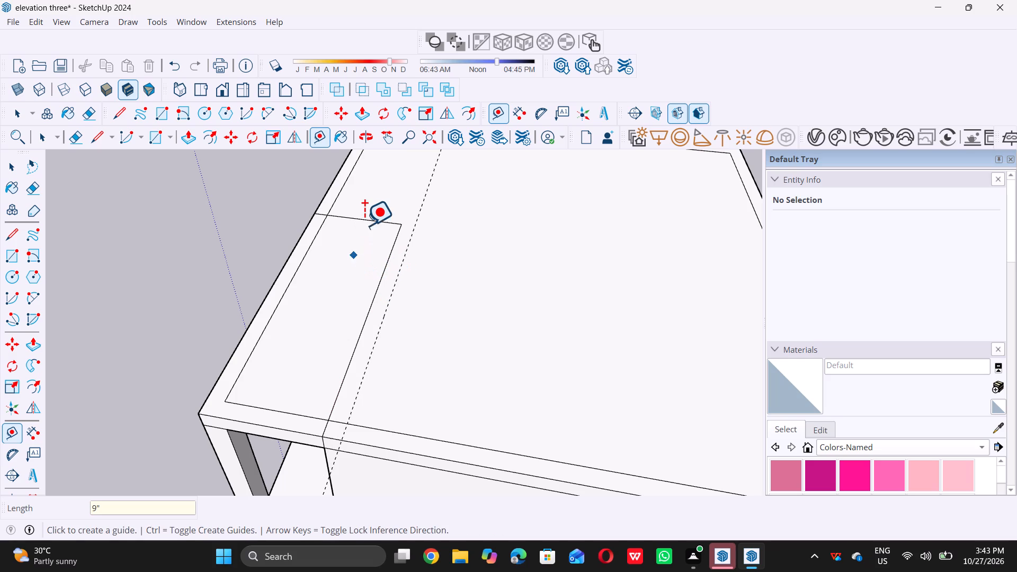
{"action": "left_click", "coordinate": [364, 218]}
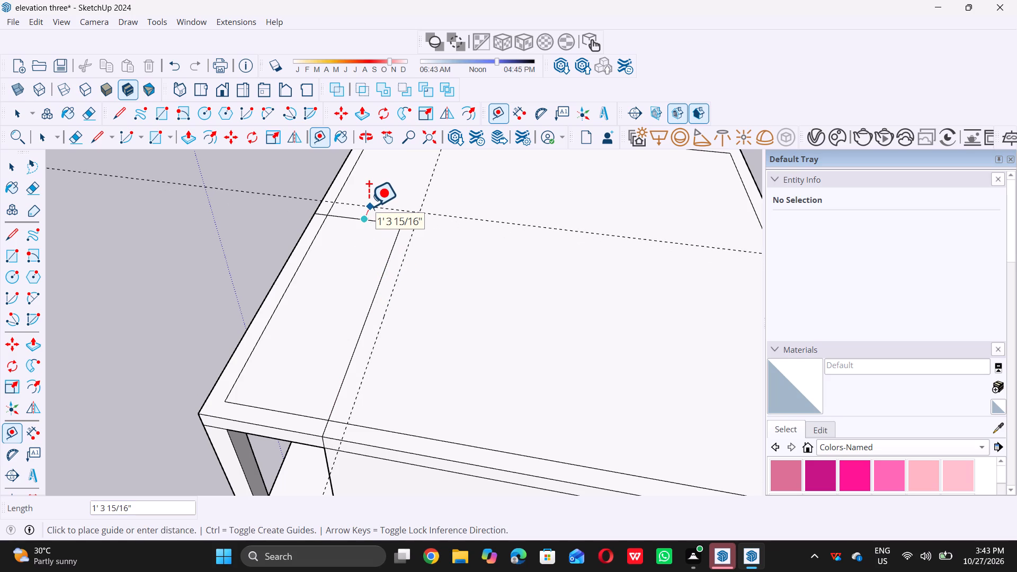
{"action": "key", "text": "9"}
{"action": "key", "text": "shift+quotedbl"}
{"action": "key", "text": "Return"}
{"action": "key", "text": "space"}
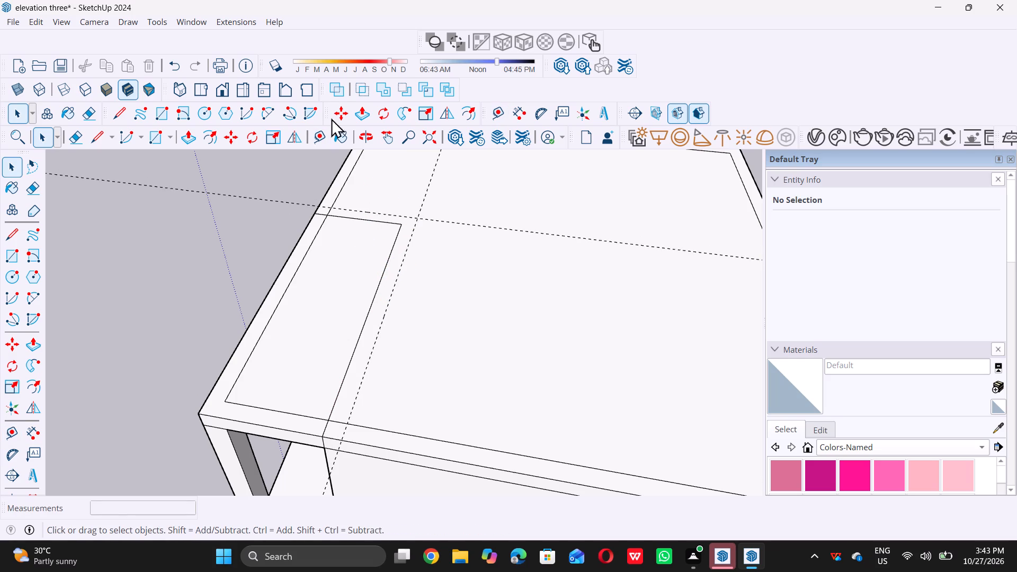
Draw a 13' 11 5/8" by 5' rectangle on the roof between the points where the new guides cross the inner outline.
{"action": "key", "text": "r"}
{"action": "scroll", "coordinate": [328, 199], "scroll_direction": "up", "scroll_amount": 5}
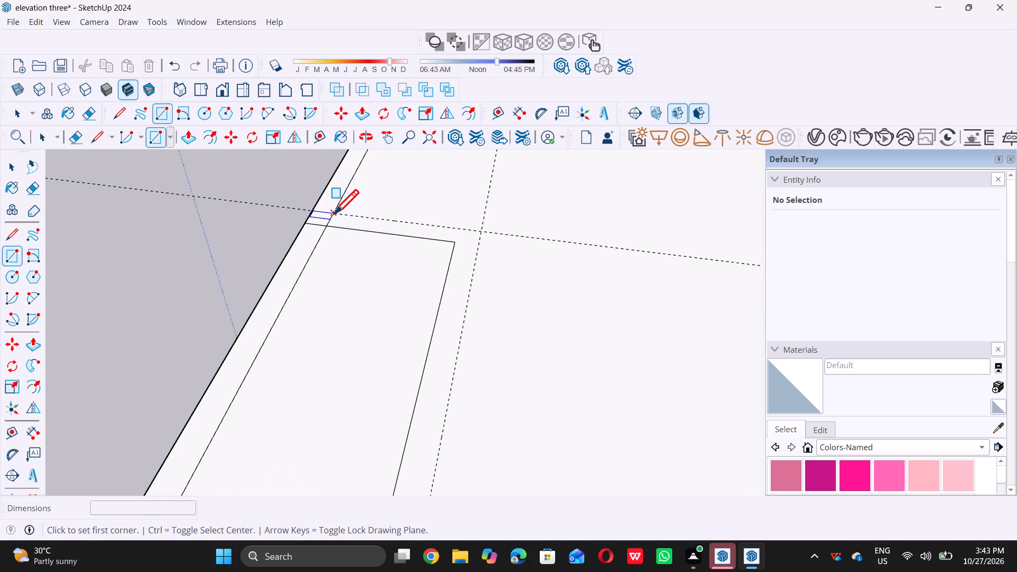
{"action": "left_click", "coordinate": [334, 213]}
{"action": "scroll", "coordinate": [335, 213], "scroll_direction": "down", "scroll_amount": 18}
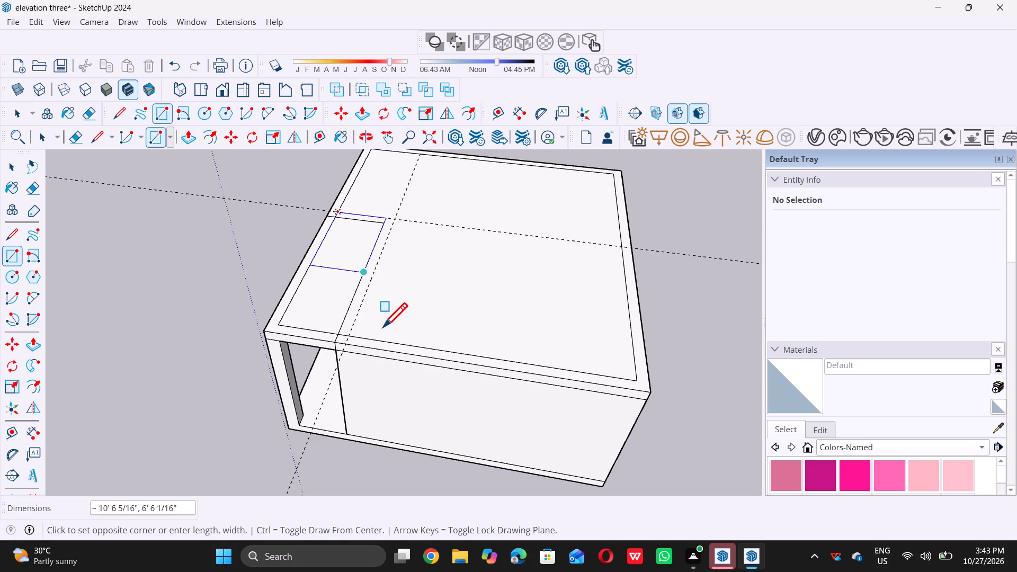
{"action": "left_click", "coordinate": [351, 337]}
{"action": "key", "text": "space"}
Erase the two inner-outline edges that wrap around the recessed front corner of the roof.
{"action": "middle_click_drag", "start_coordinate": [385, 248], "coordinate": [309, 283]}
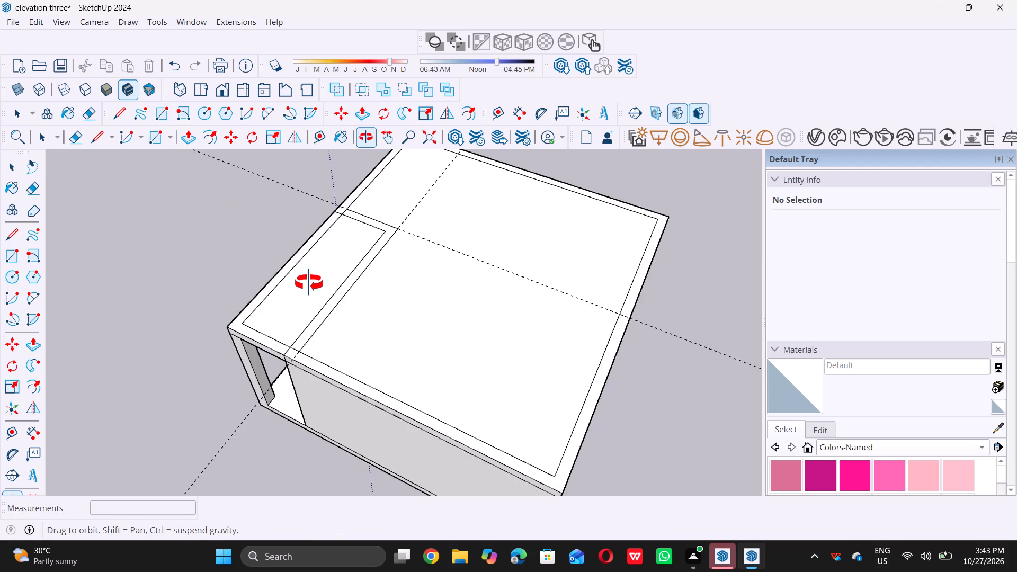
{"action": "middle_click_drag", "start_coordinate": [309, 283], "coordinate": [314, 281]}
{"action": "scroll", "coordinate": [332, 213], "scroll_direction": "up", "scroll_amount": 10}
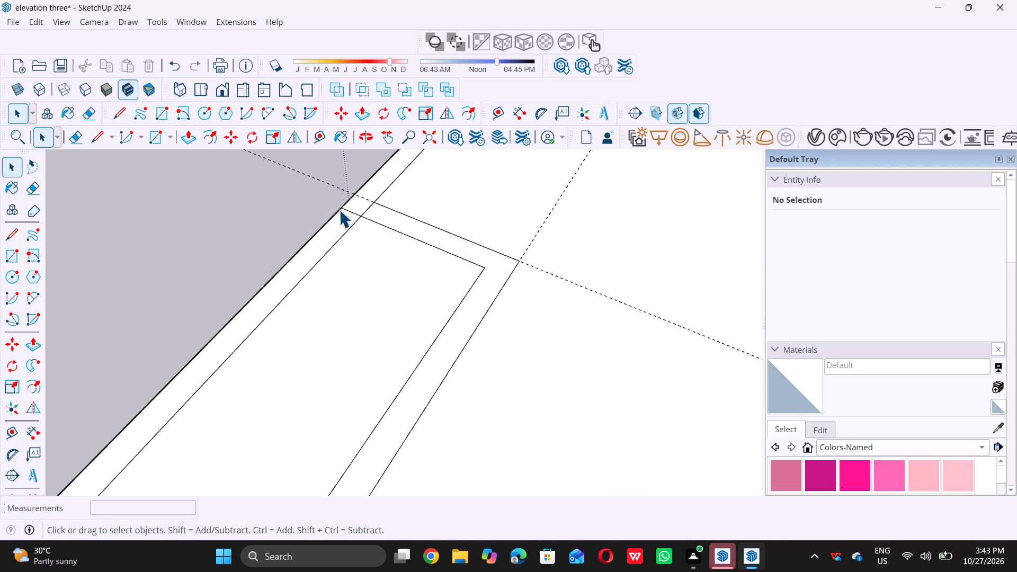
{"action": "scroll", "coordinate": [339, 210], "scroll_direction": "up", "scroll_amount": 2}
{"action": "key", "text": "e"}
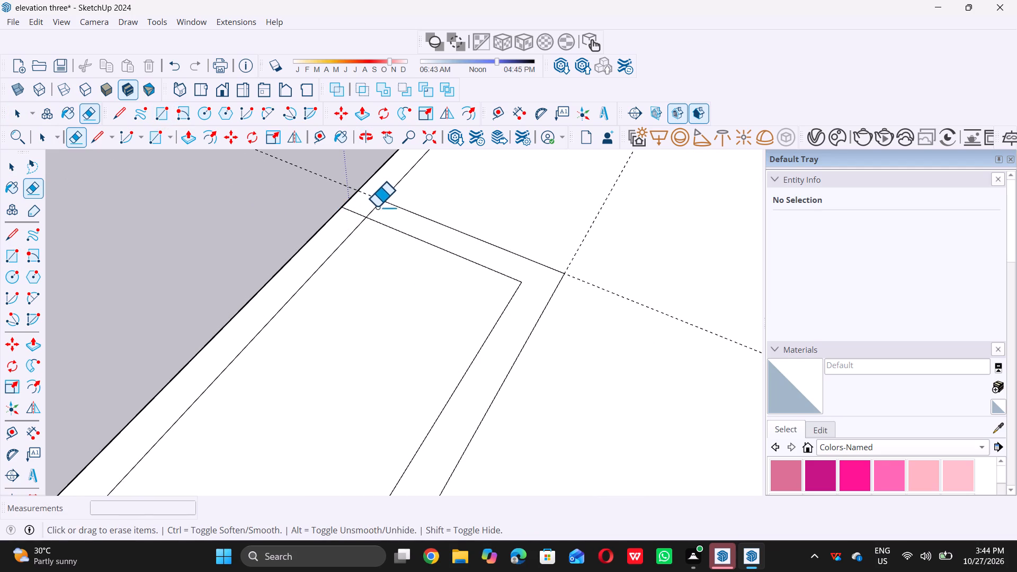
{"action": "scroll", "coordinate": [347, 235], "scroll_direction": "down", "scroll_amount": 7}
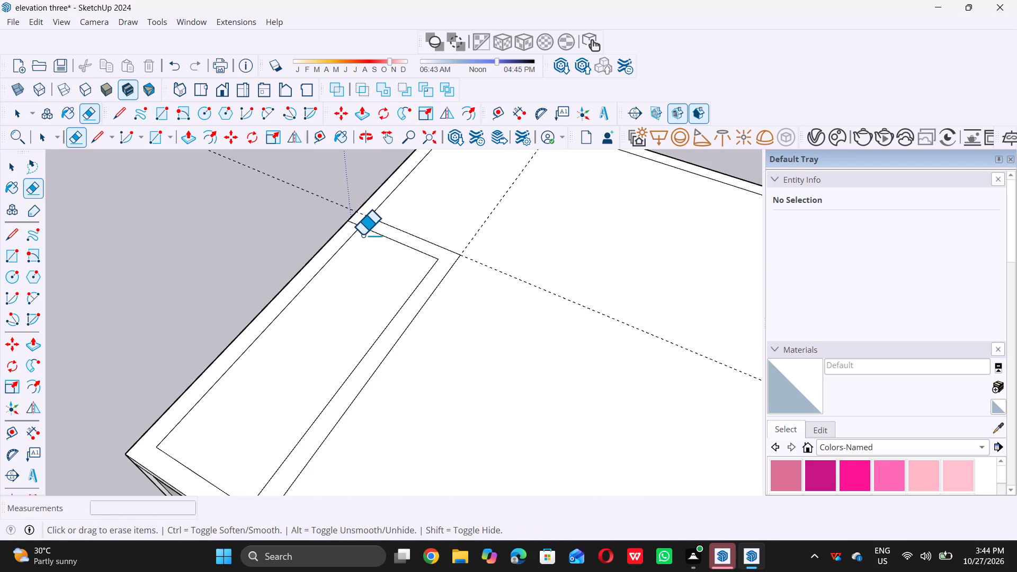
{"action": "scroll", "coordinate": [395, 213], "scroll_direction": "down", "scroll_amount": 6}
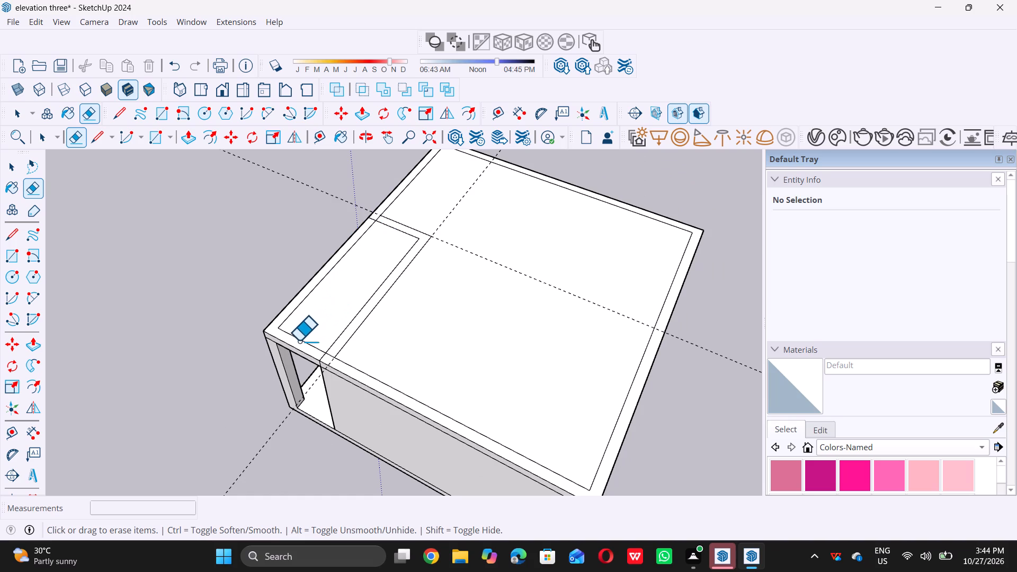
{"action": "scroll", "coordinate": [289, 338], "scroll_direction": "up", "scroll_amount": 5}
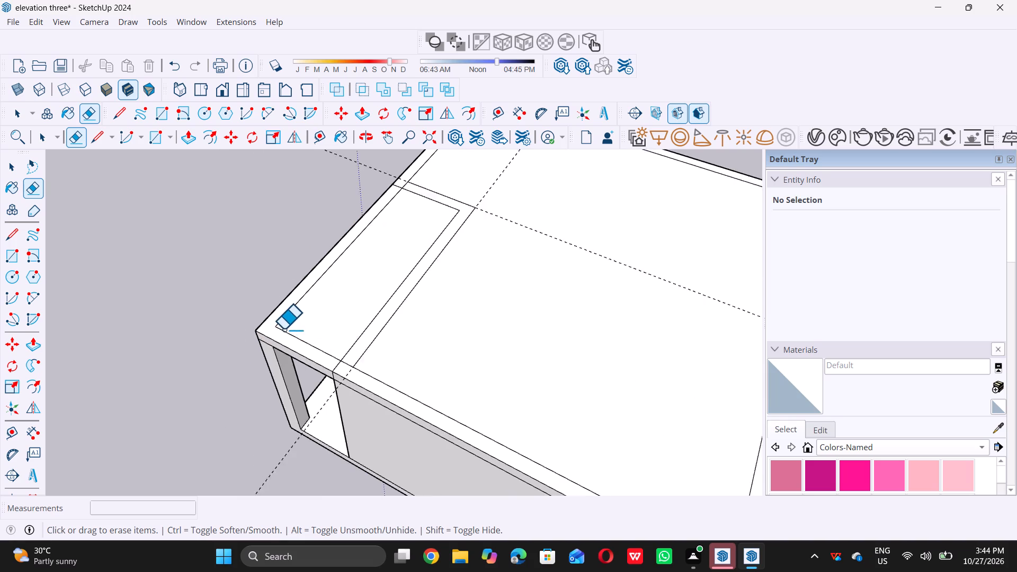
{"action": "scroll", "coordinate": [283, 329], "scroll_direction": "up", "scroll_amount": 5}
{"action": "left_click", "coordinate": [278, 318]}
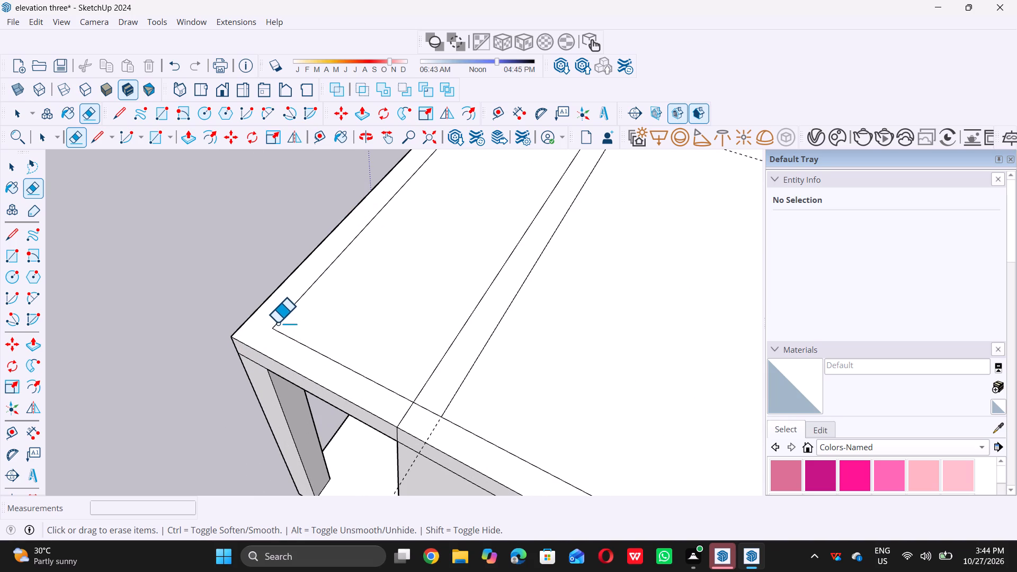
{"action": "left_click", "coordinate": [278, 320]}
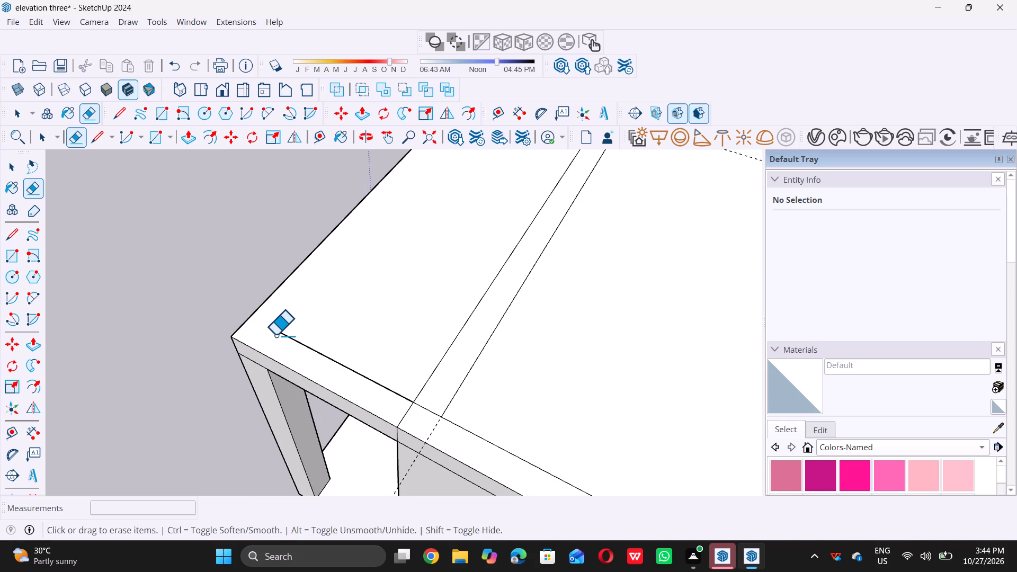
{"action": "left_click", "coordinate": [278, 334]}
Erase the short leftover line crossing the 9" wall strip at the recess's end beside the slatted front.
{"action": "scroll", "coordinate": [296, 342], "scroll_direction": "down", "scroll_amount": 12}
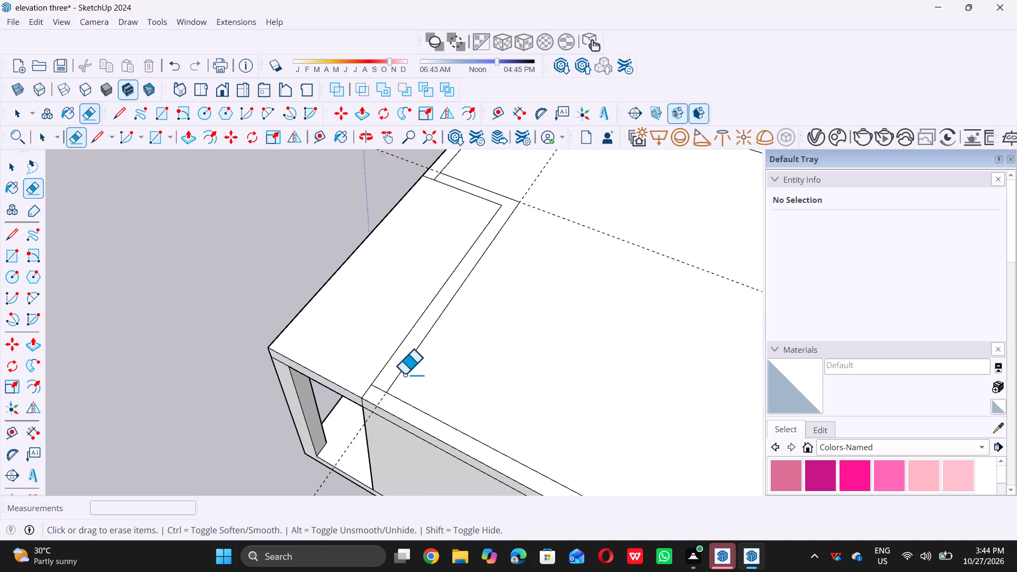
{"action": "scroll", "coordinate": [415, 353], "scroll_direction": "down", "scroll_amount": 6}
{"action": "middle_click_drag", "start_coordinate": [330, 391], "coordinate": [489, 323]}
{"action": "scroll", "coordinate": [383, 199], "scroll_direction": "up", "scroll_amount": 7}
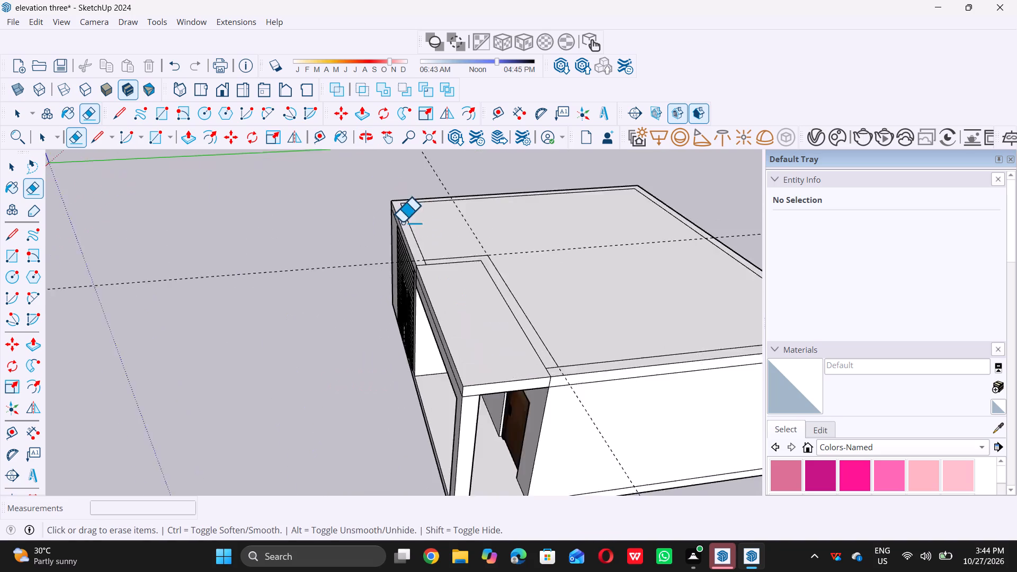
{"action": "scroll", "coordinate": [450, 306], "scroll_direction": "up", "scroll_amount": 7}
{"action": "scroll", "coordinate": [409, 281], "scroll_direction": "up", "scroll_amount": 13}
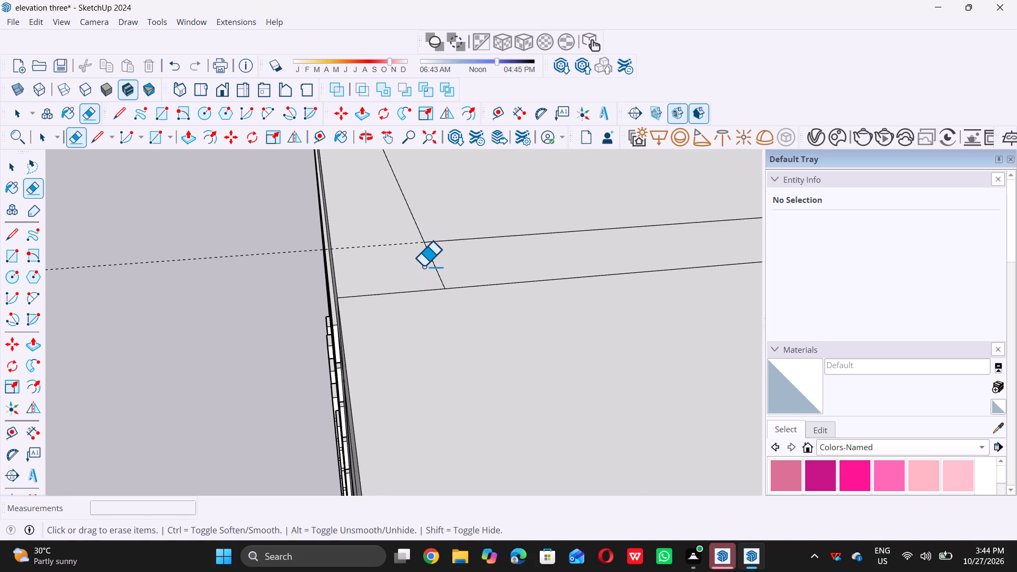
{"action": "left_click", "coordinate": [433, 262]}
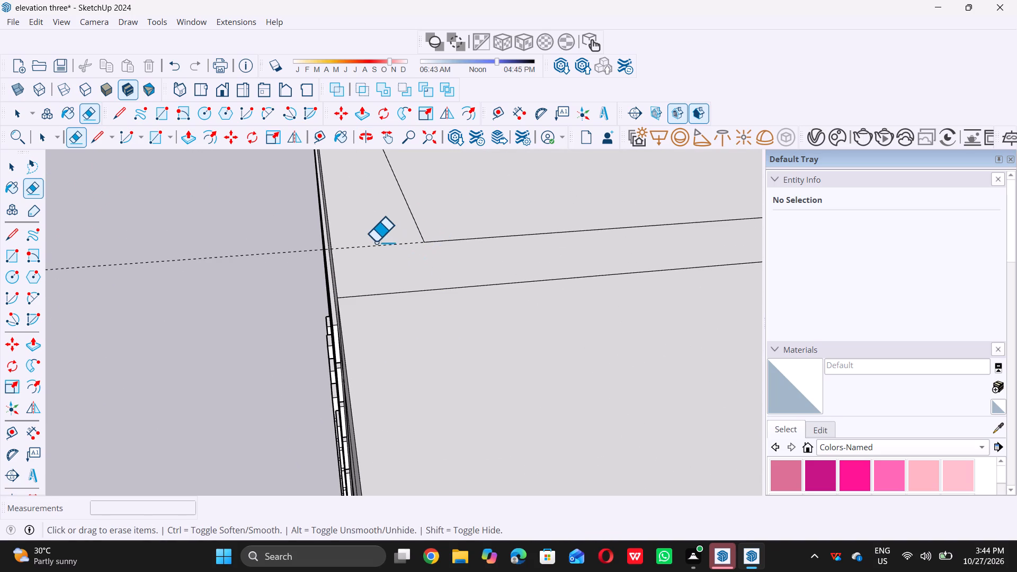
Erase the two construction guides crossing the roof.
{"action": "left_click", "coordinate": [373, 246]}
{"action": "scroll", "coordinate": [368, 249], "scroll_direction": "down", "scroll_amount": 12}
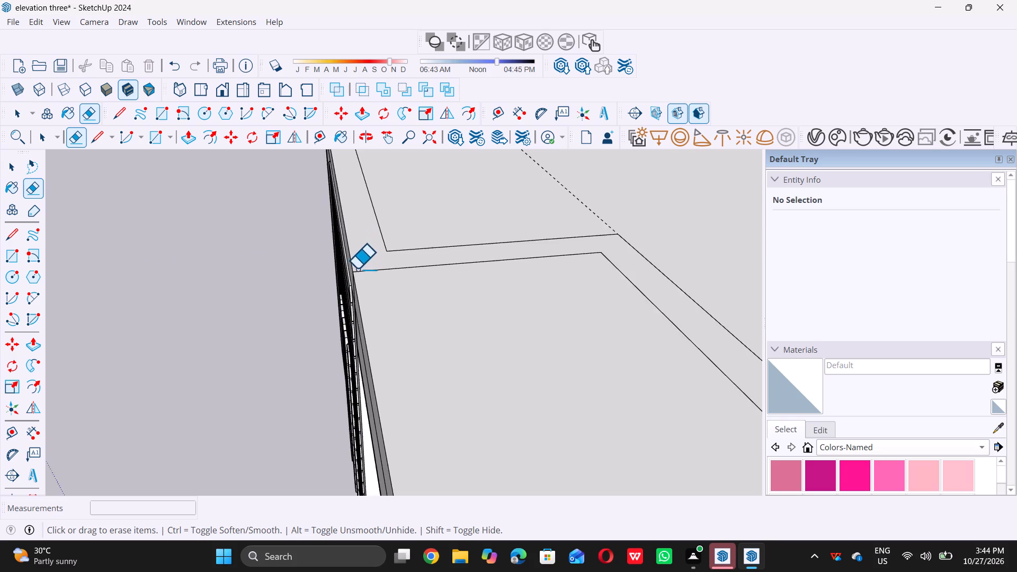
{"action": "scroll", "coordinate": [357, 269], "scroll_direction": "down", "scroll_amount": 3}
{"action": "left_click", "coordinate": [523, 219]}
{"action": "scroll", "coordinate": [520, 227], "scroll_direction": "down", "scroll_amount": 5}
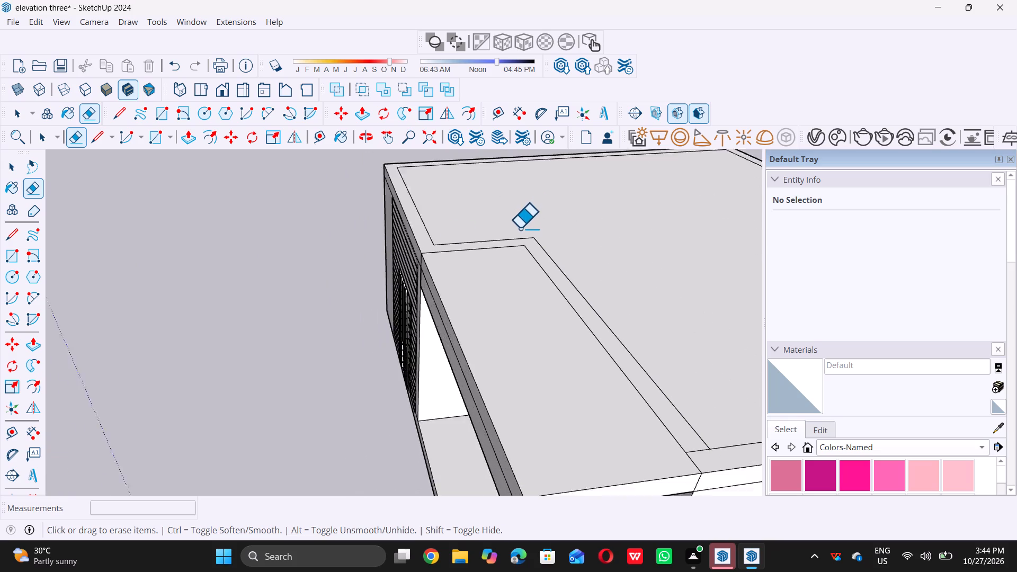
{"action": "scroll", "coordinate": [520, 228], "scroll_direction": "down", "scroll_amount": 1}
{"action": "key", "text": "space"}
Erase the short leftover line crossing the wall strip where the recess meets the long side wall.
{"action": "scroll", "coordinate": [494, 252], "scroll_direction": "down", "scroll_amount": 4}
{"action": "middle_click_drag", "start_coordinate": [474, 290], "coordinate": [529, 297]}
{"action": "scroll", "coordinate": [475, 282], "scroll_direction": "down", "scroll_amount": 4}
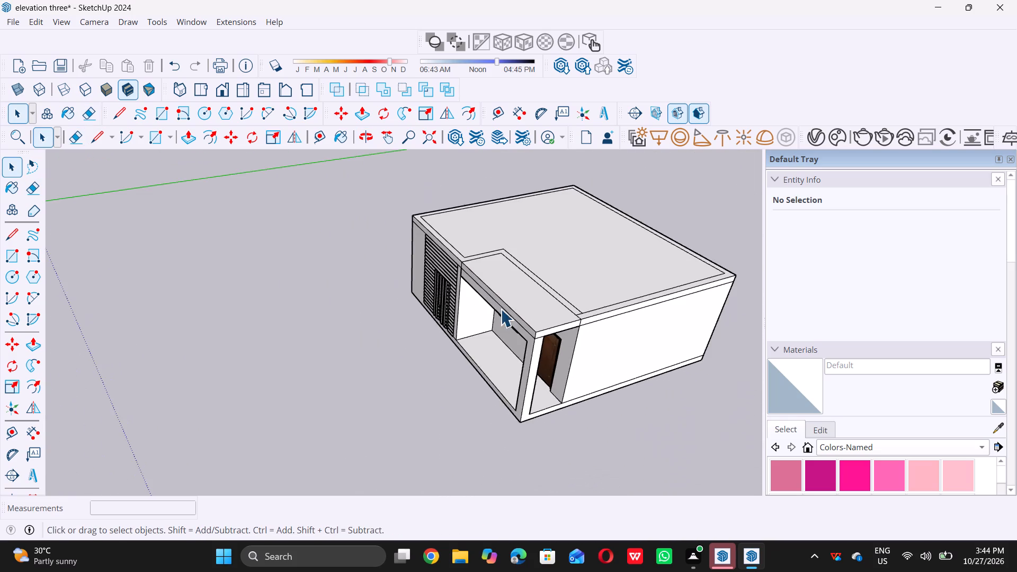
{"action": "scroll", "coordinate": [604, 312], "scroll_direction": "up", "scroll_amount": 6}
{"action": "scroll", "coordinate": [549, 314], "scroll_direction": "up", "scroll_amount": 7}
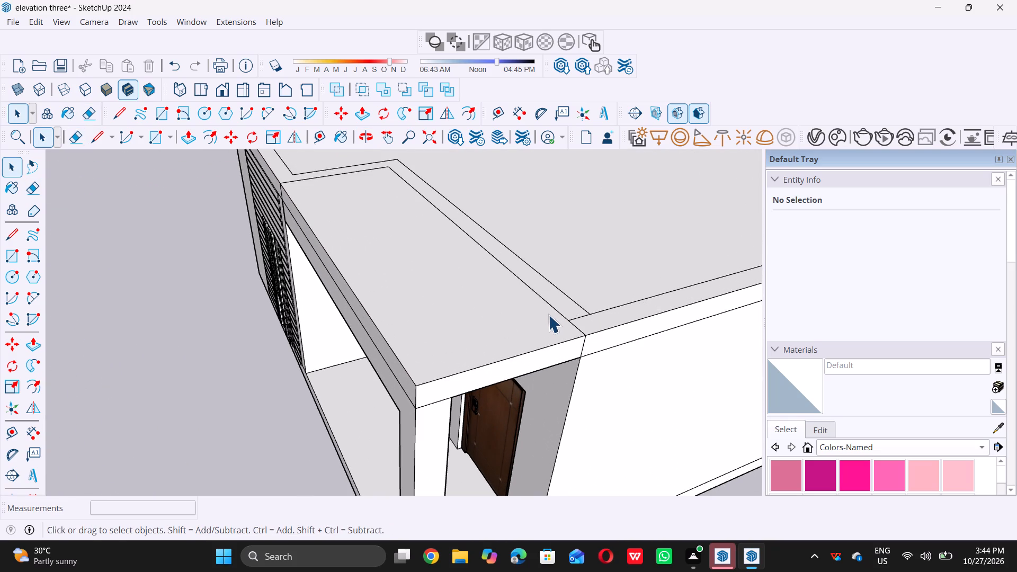
{"action": "key", "text": "e"}
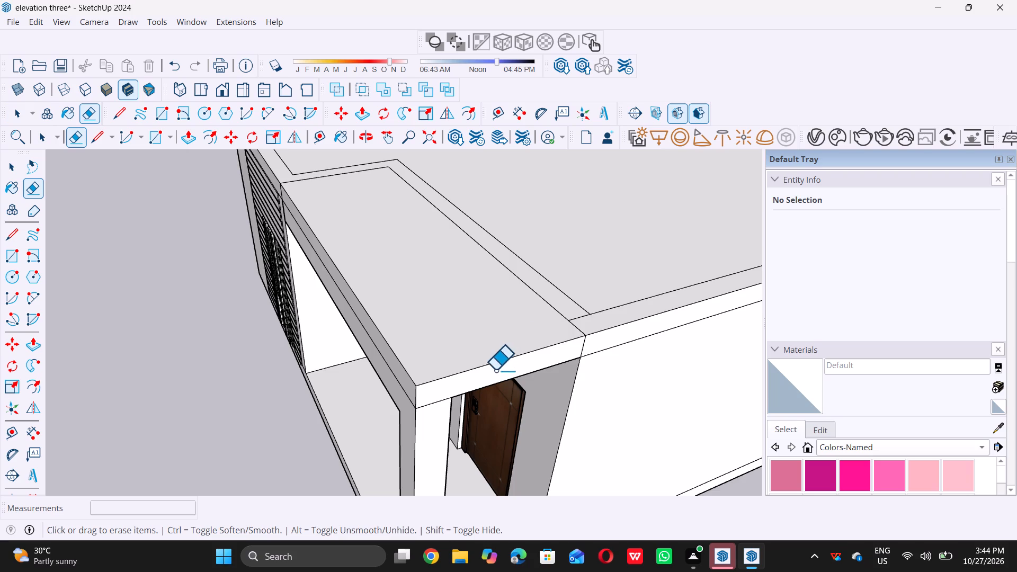
{"action": "scroll", "coordinate": [576, 334], "scroll_direction": "up", "scroll_amount": 9}
{"action": "left_click", "coordinate": [570, 310]}
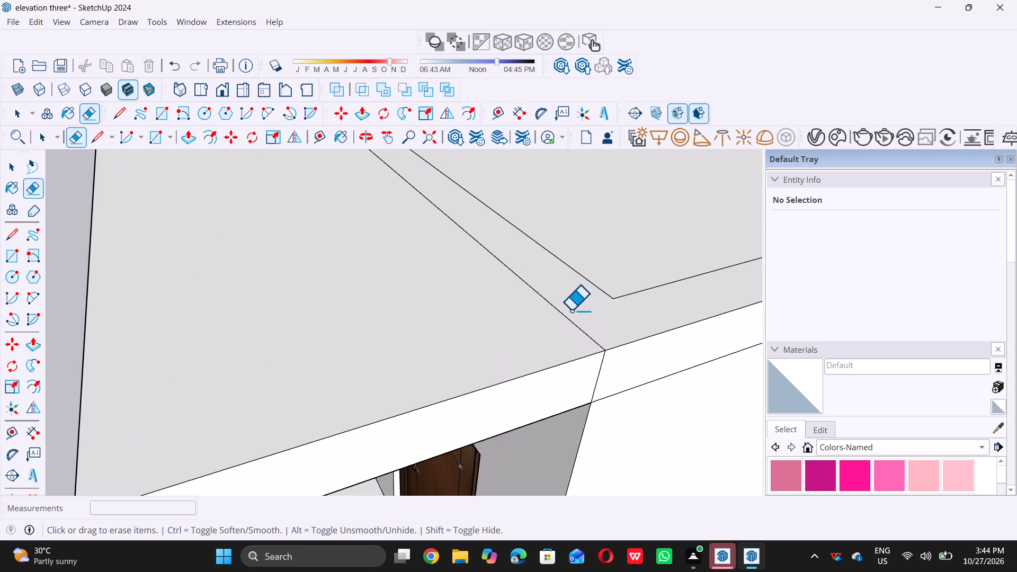
{"action": "key", "text": "space"}
Push/Pull the continuous wall strip around the roof up 10' to raise the upper-storey walls.
{"action": "scroll", "coordinate": [568, 354], "scroll_direction": "down", "scroll_amount": 20}
{"action": "scroll", "coordinate": [568, 354], "scroll_direction": "down", "scroll_amount": 2}
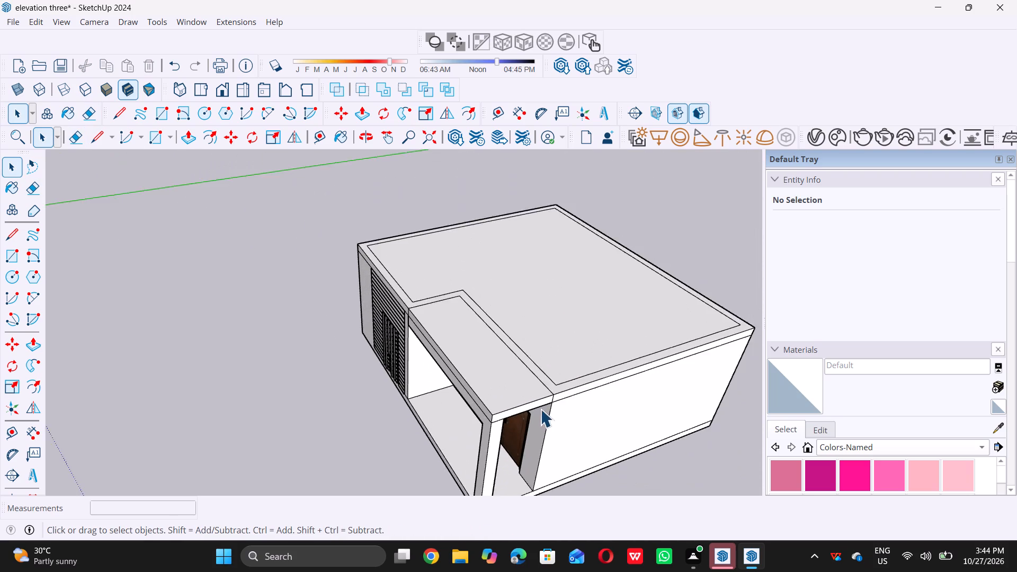
{"action": "scroll", "coordinate": [559, 388], "scroll_direction": "up", "scroll_amount": 14}
{"action": "left_click", "coordinate": [562, 392]}
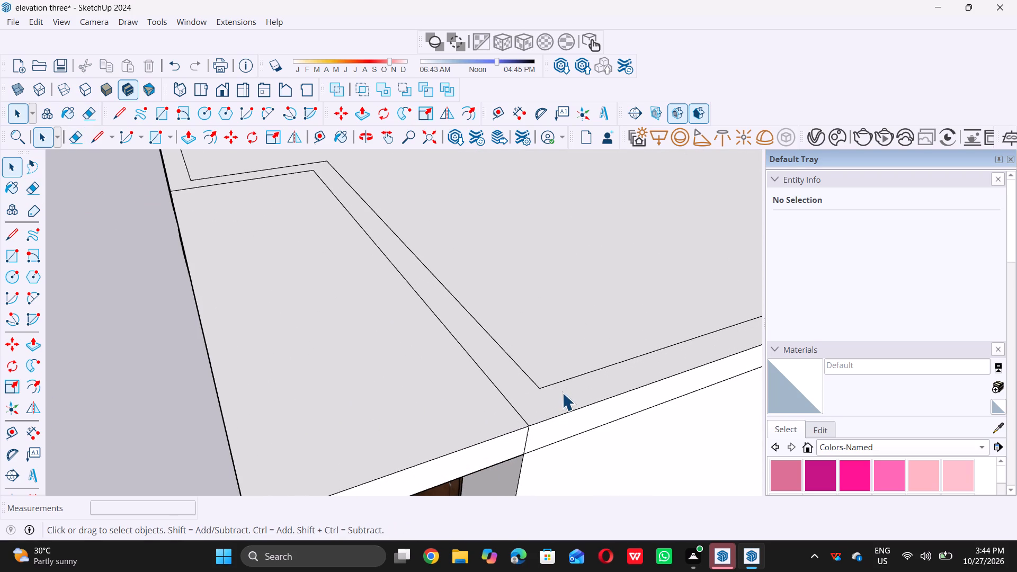
{"action": "key", "text": "p"}
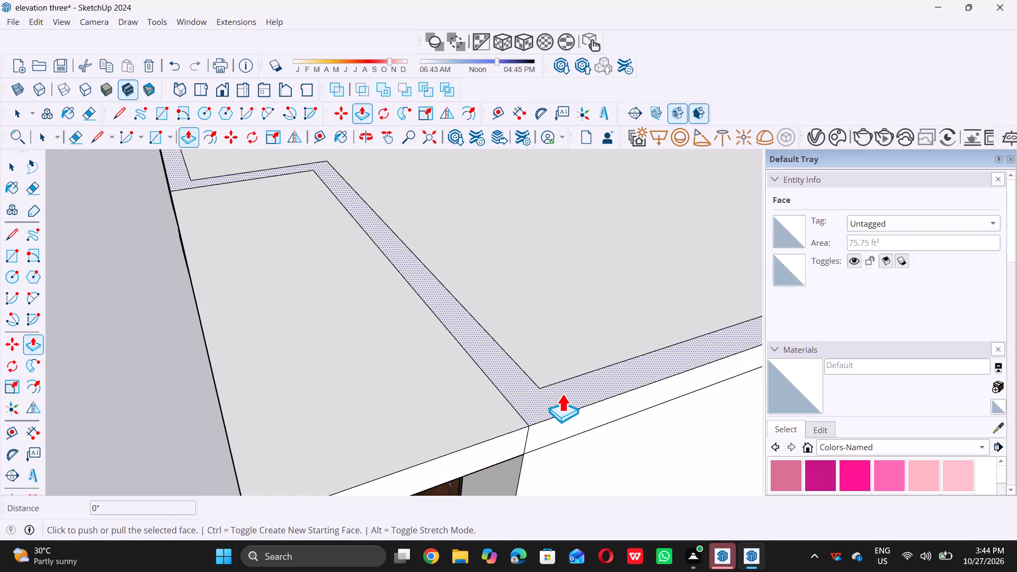
{"action": "left_click", "coordinate": [562, 391]}
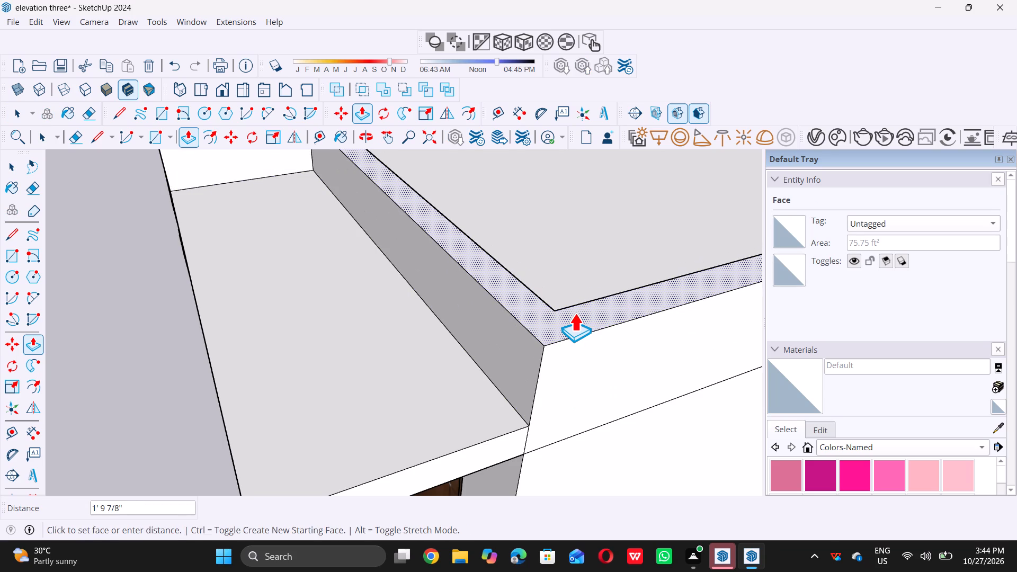
{"action": "key", "text": "1"}
{"action": "key", "text": "0"}
{"action": "key", "text": "apostrophe"}
{"action": "key", "text": "Return"}
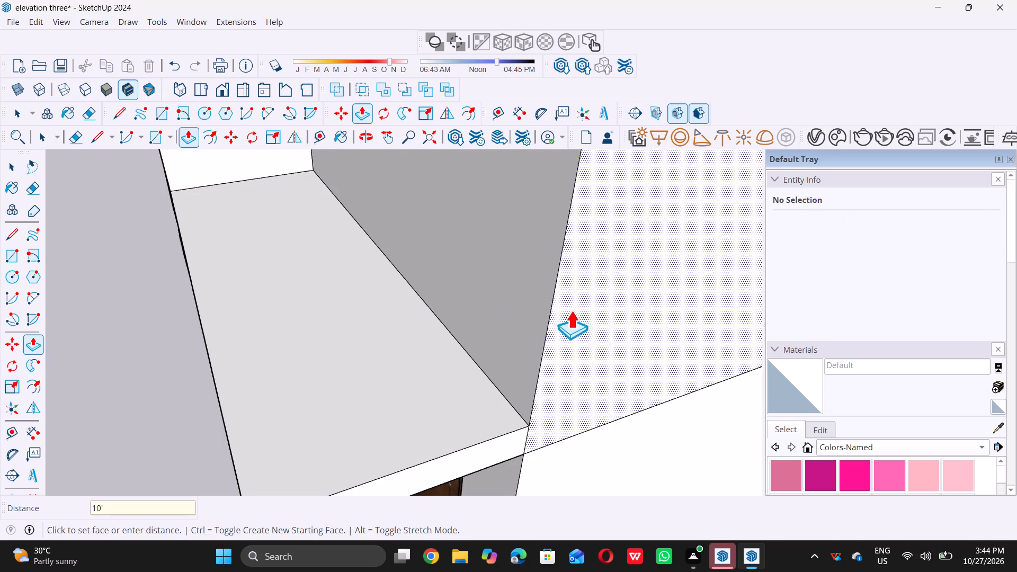
{"action": "key", "text": "space"}
{"action": "scroll", "coordinate": [499, 474], "scroll_direction": "down", "scroll_amount": 20}
{"action": "scroll", "coordinate": [499, 474], "scroll_direction": "down", "scroll_amount": 3}
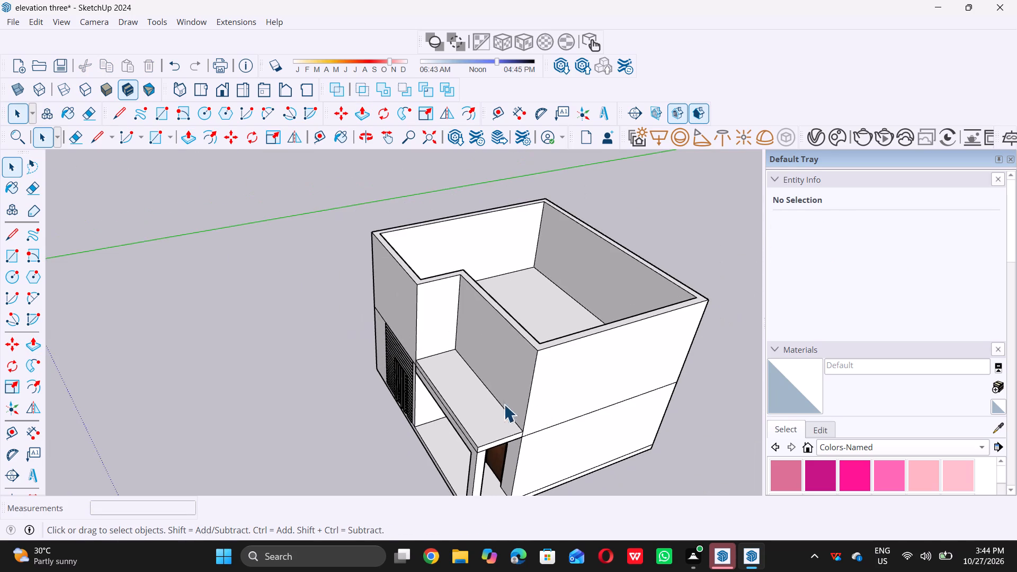
{"action": "scroll", "coordinate": [504, 403], "scroll_direction": "down", "scroll_amount": 5}
{"action": "middle_click_drag", "start_coordinate": [486, 380], "coordinate": [643, 302]}
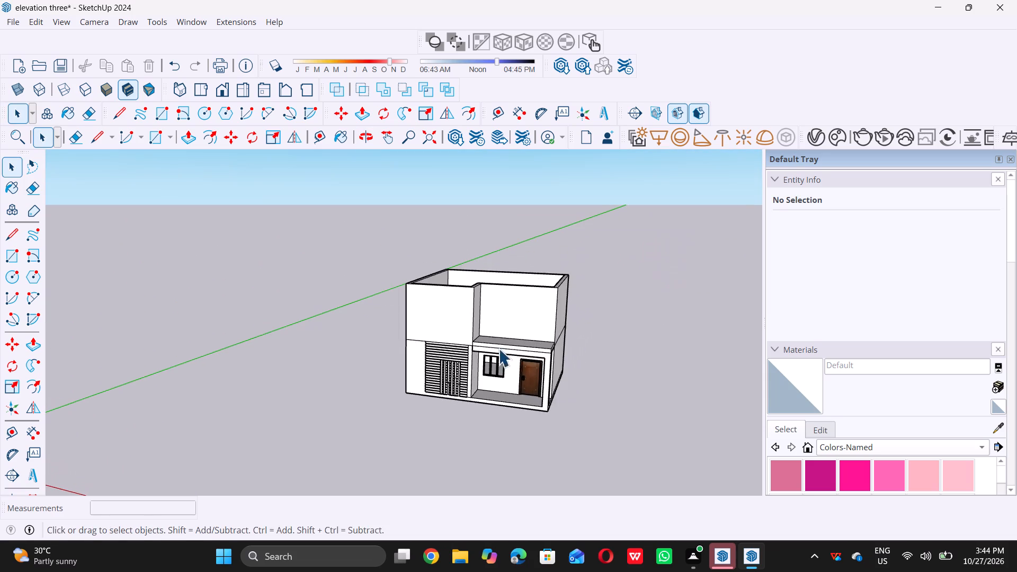
{"action": "middle_click_drag", "start_coordinate": [481, 344], "coordinate": [533, 312]}
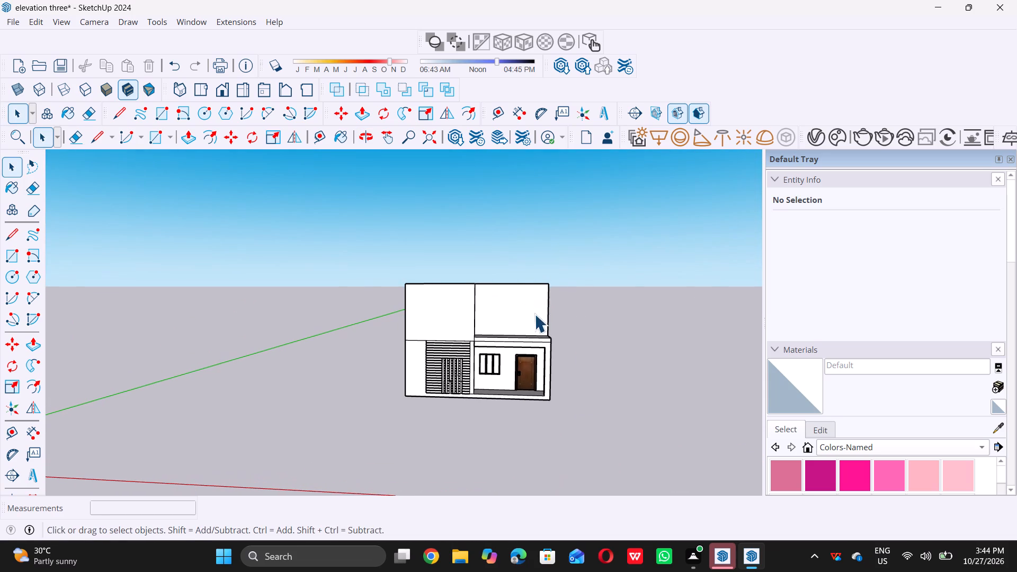
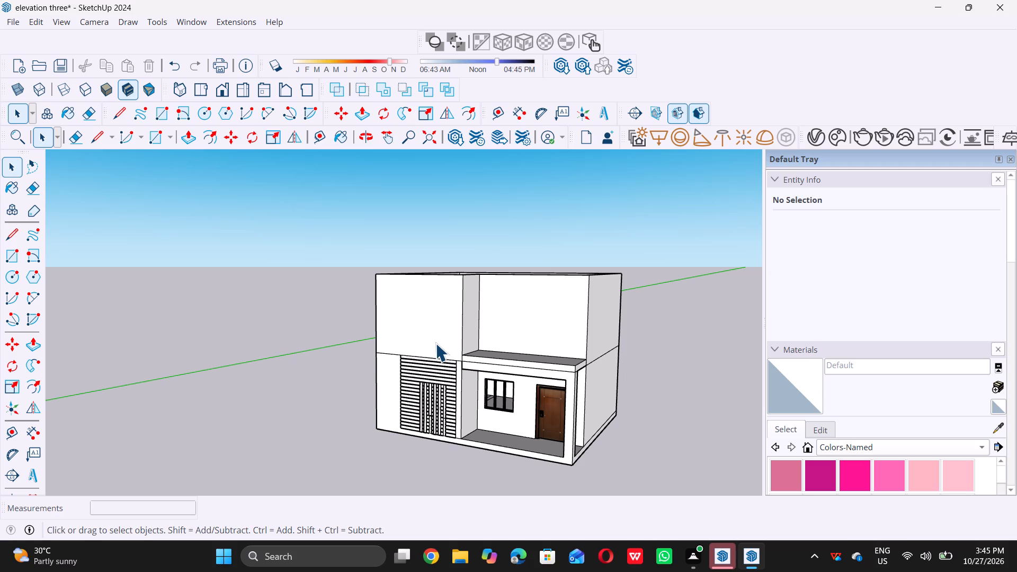
Examine the front elevation with its raised upper-storey walls, recessed corner, porch window and door from several angles.
{"action": "middle_click_drag", "start_coordinate": [462, 336], "coordinate": [479, 332]}
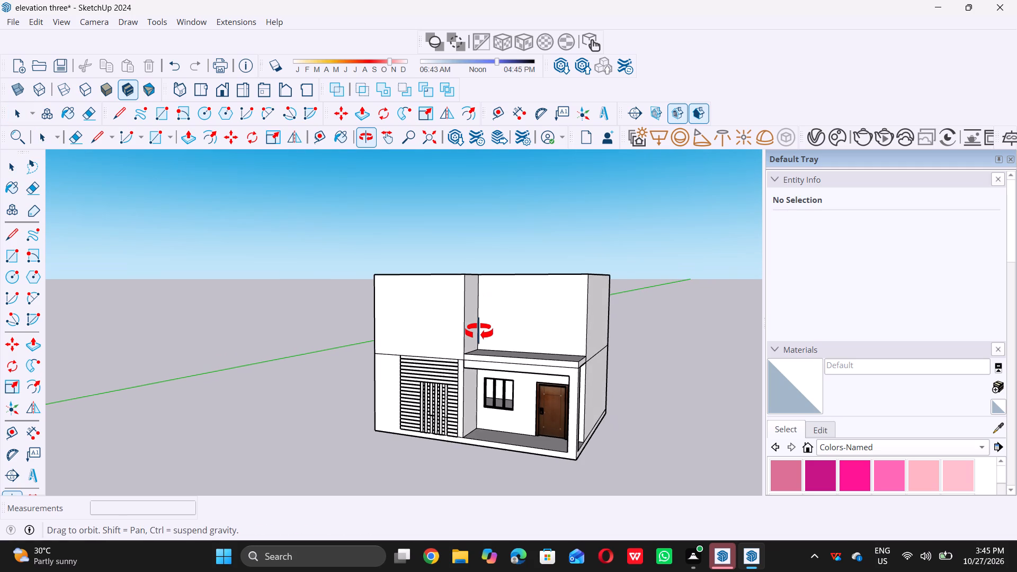
{"action": "middle_click_drag", "start_coordinate": [479, 332], "coordinate": [478, 329]}
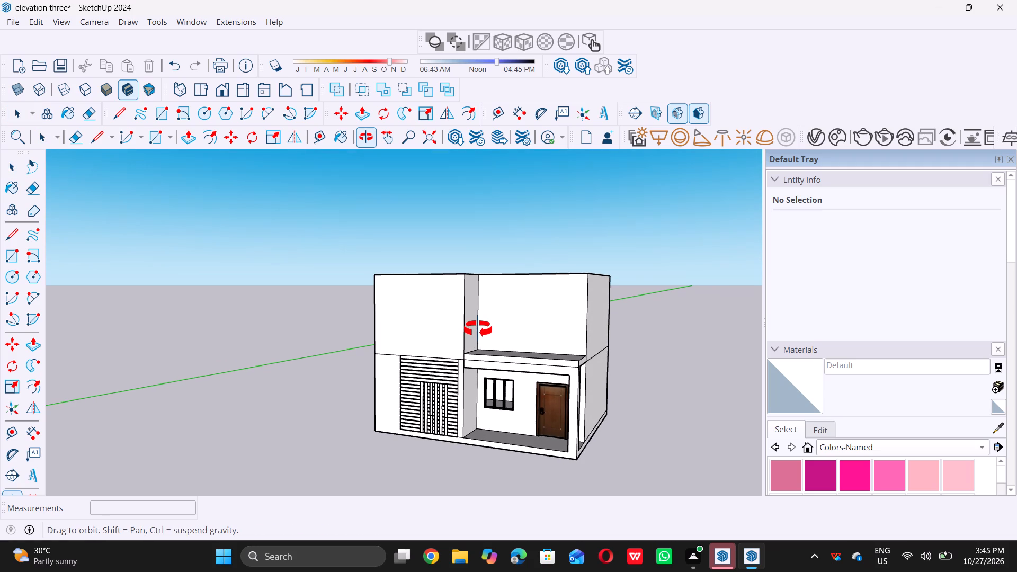
{"action": "middle_click_drag", "start_coordinate": [478, 329], "coordinate": [486, 319]}
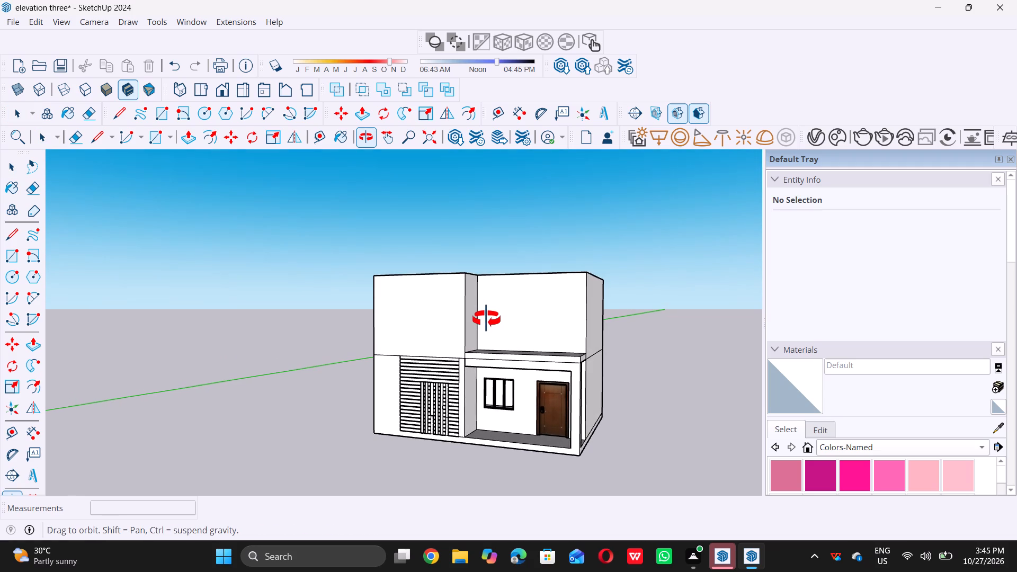
{"action": "middle_click_drag", "start_coordinate": [486, 319], "coordinate": [485, 321]}
{"action": "scroll", "coordinate": [485, 323], "scroll_direction": "up", "scroll_amount": 3}
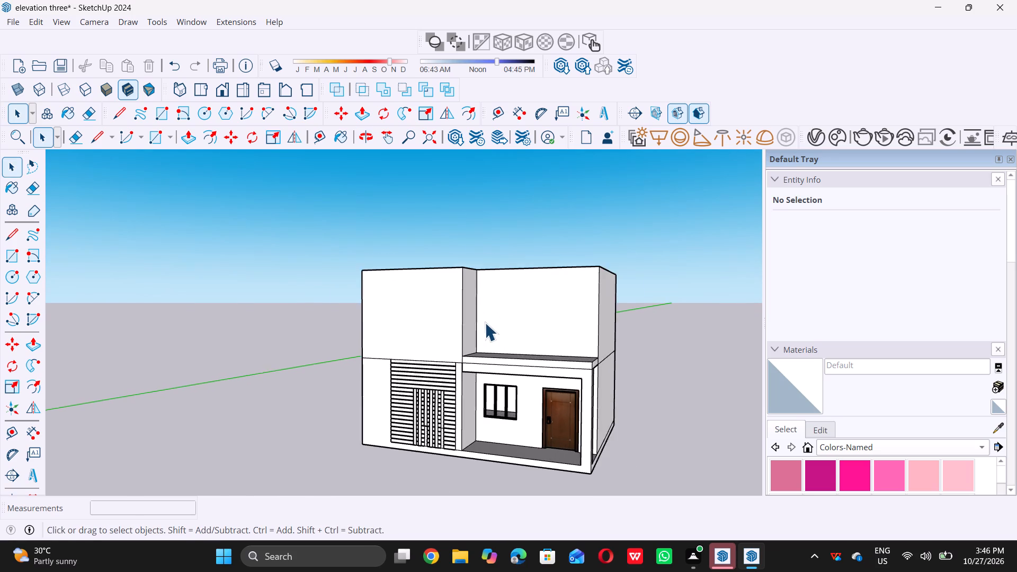
{"action": "scroll", "coordinate": [480, 323], "scroll_direction": "down", "scroll_amount": 6}
{"action": "middle_click_drag", "start_coordinate": [467, 352], "coordinate": [479, 353]}
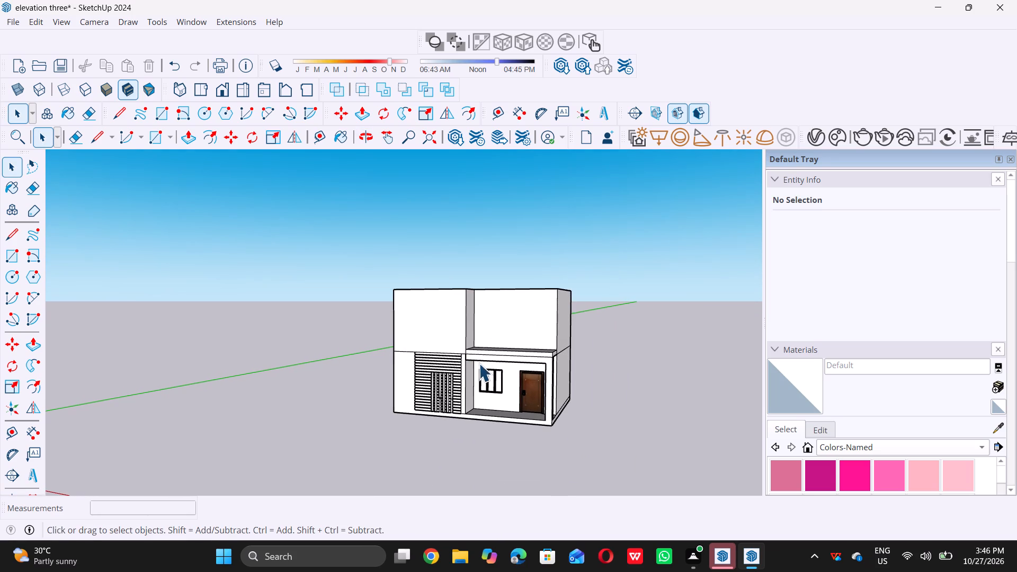
{"action": "middle_click_drag", "start_coordinate": [539, 325], "coordinate": [554, 351]}
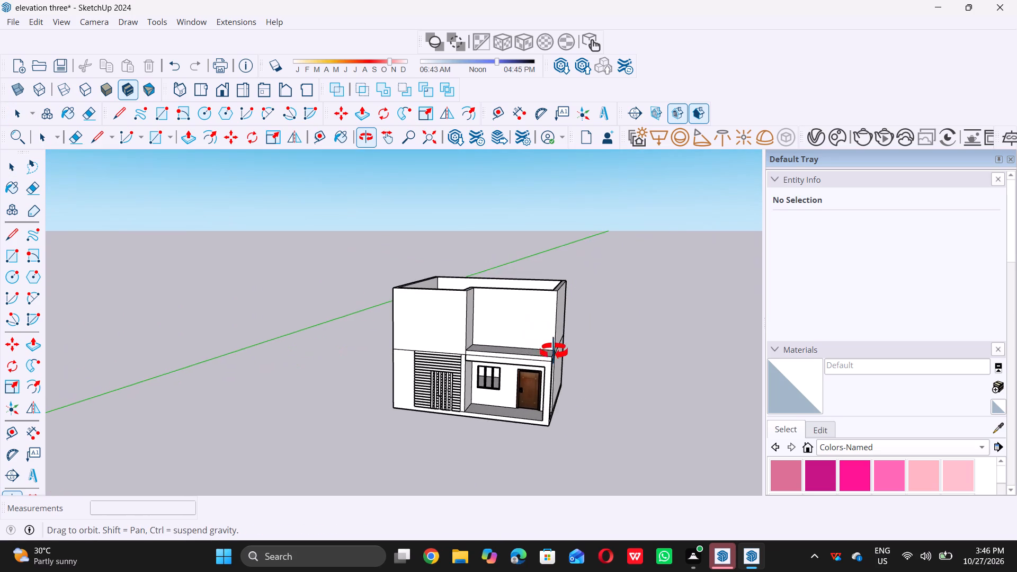
{"action": "middle_click_drag", "start_coordinate": [554, 351], "coordinate": [577, 316]}
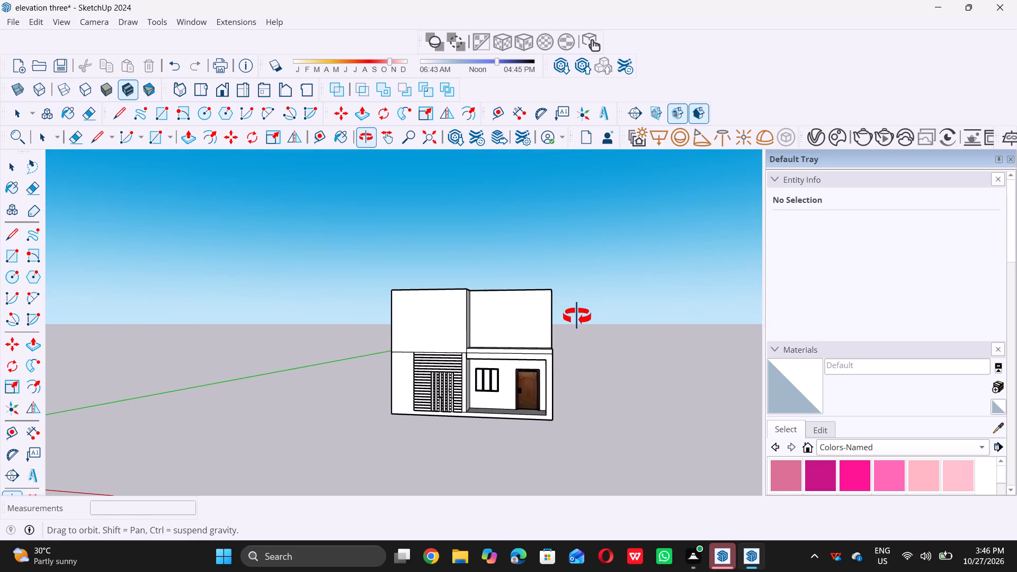
{"action": "middle_click_drag", "start_coordinate": [577, 316], "coordinate": [577, 316]}
{"action": "scroll", "coordinate": [539, 344], "scroll_direction": "up", "scroll_amount": 10}
{"action": "scroll", "coordinate": [540, 342], "scroll_direction": "down", "scroll_amount": 6}
{"action": "middle_click_drag", "start_coordinate": [534, 379], "coordinate": [543, 369]}
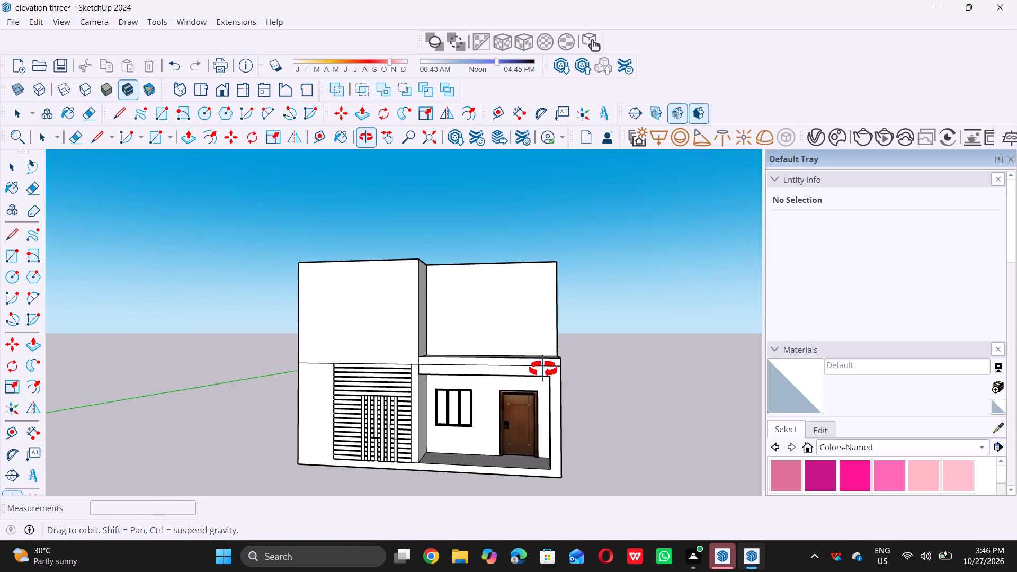
{"action": "middle_click_drag", "start_coordinate": [543, 369], "coordinate": [557, 343]}
{"action": "scroll", "coordinate": [541, 385], "scroll_direction": "up", "scroll_amount": 11}
{"action": "scroll", "coordinate": [537, 433], "scroll_direction": "up", "scroll_amount": 3}
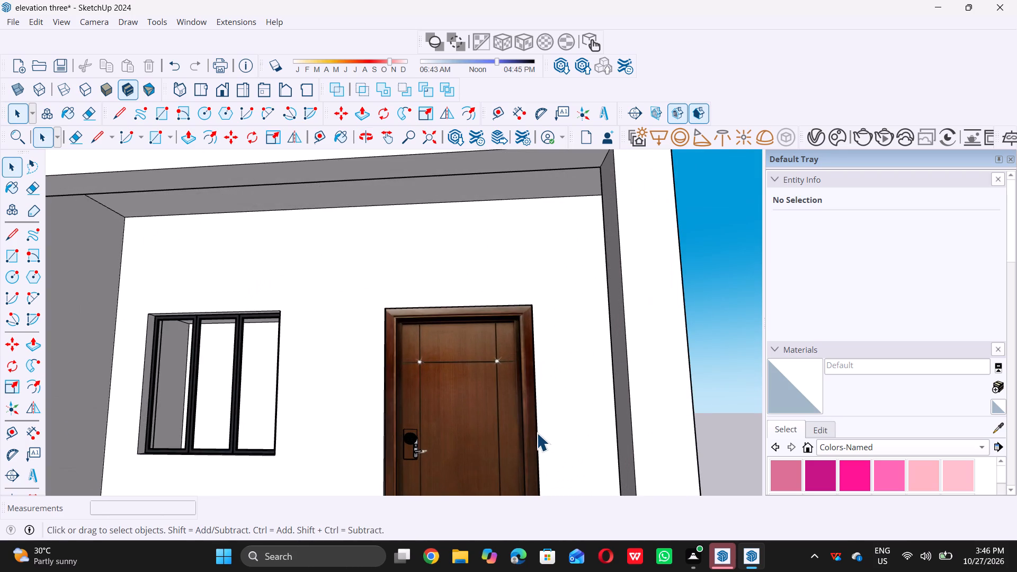
{"action": "scroll", "coordinate": [538, 428], "scroll_direction": "down", "scroll_amount": 6}
{"action": "middle_click", "coordinate": [528, 388]}
{"action": "scroll", "coordinate": [529, 388], "scroll_direction": "up", "scroll_amount": 1}
{"action": "scroll", "coordinate": [527, 388], "scroll_direction": "down", "scroll_amount": 10}
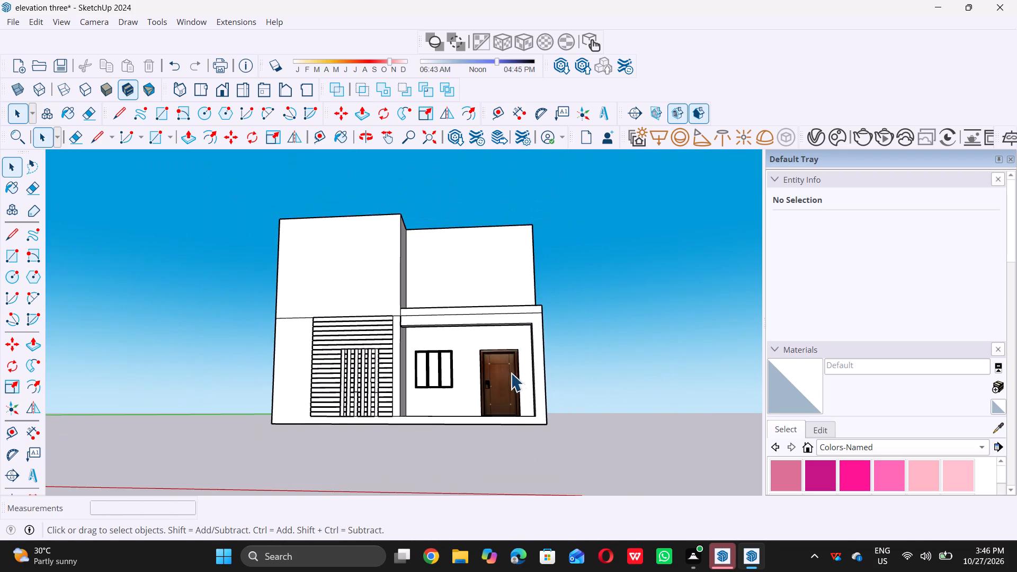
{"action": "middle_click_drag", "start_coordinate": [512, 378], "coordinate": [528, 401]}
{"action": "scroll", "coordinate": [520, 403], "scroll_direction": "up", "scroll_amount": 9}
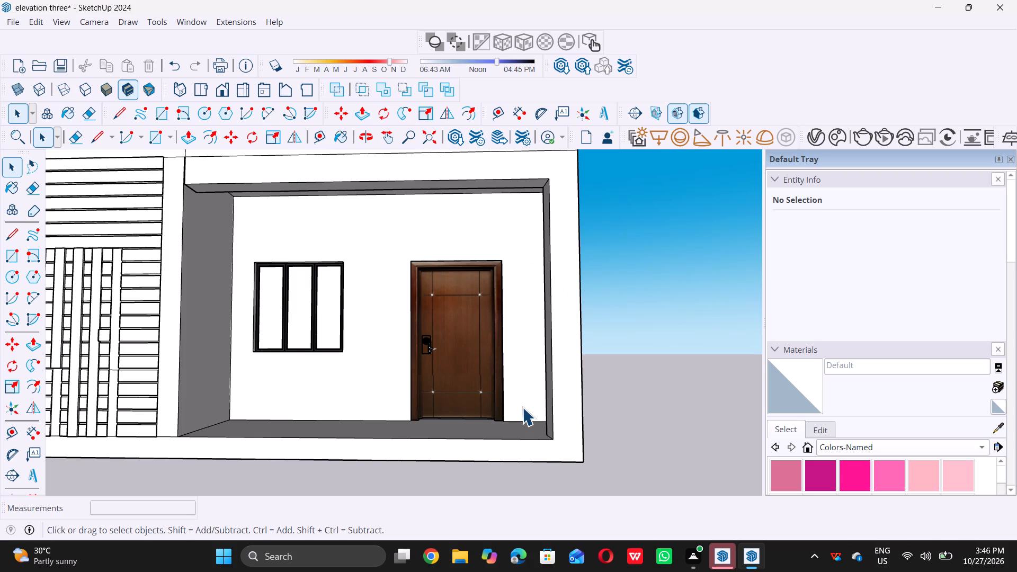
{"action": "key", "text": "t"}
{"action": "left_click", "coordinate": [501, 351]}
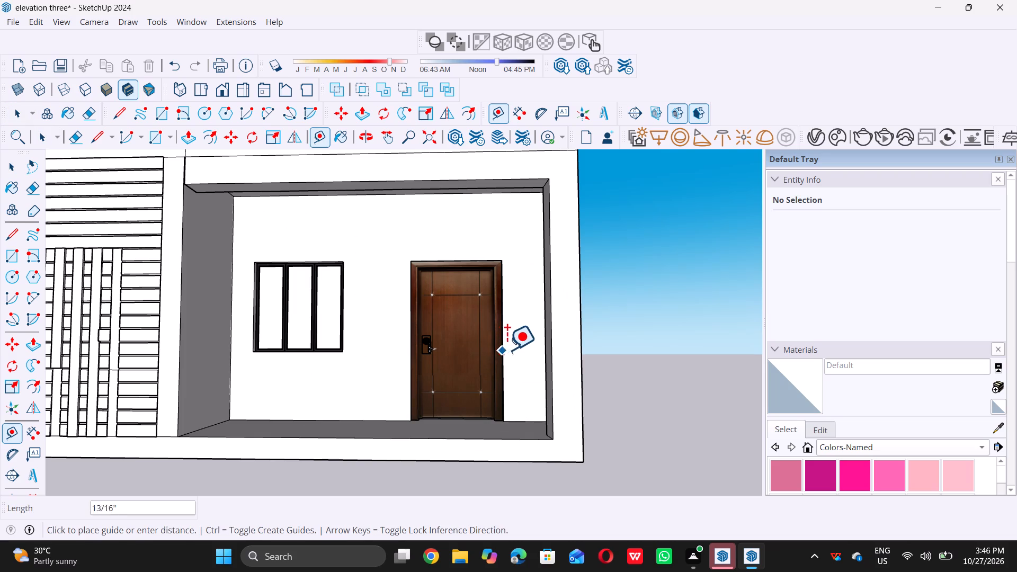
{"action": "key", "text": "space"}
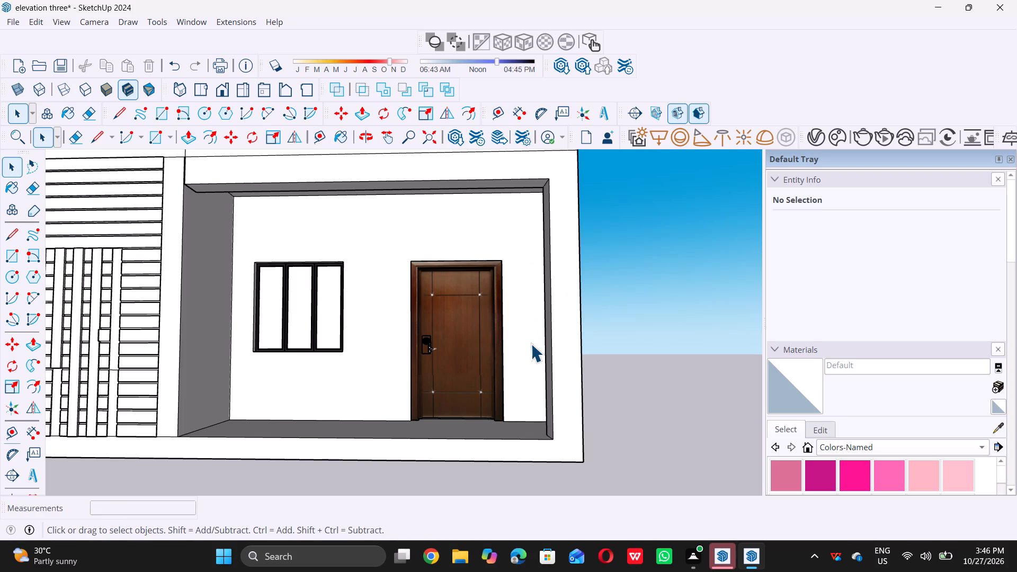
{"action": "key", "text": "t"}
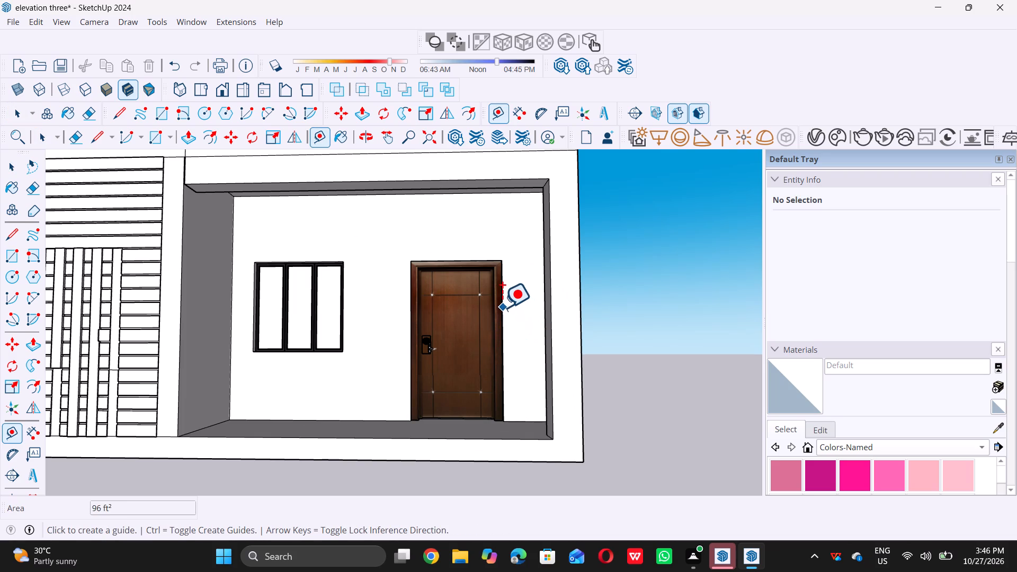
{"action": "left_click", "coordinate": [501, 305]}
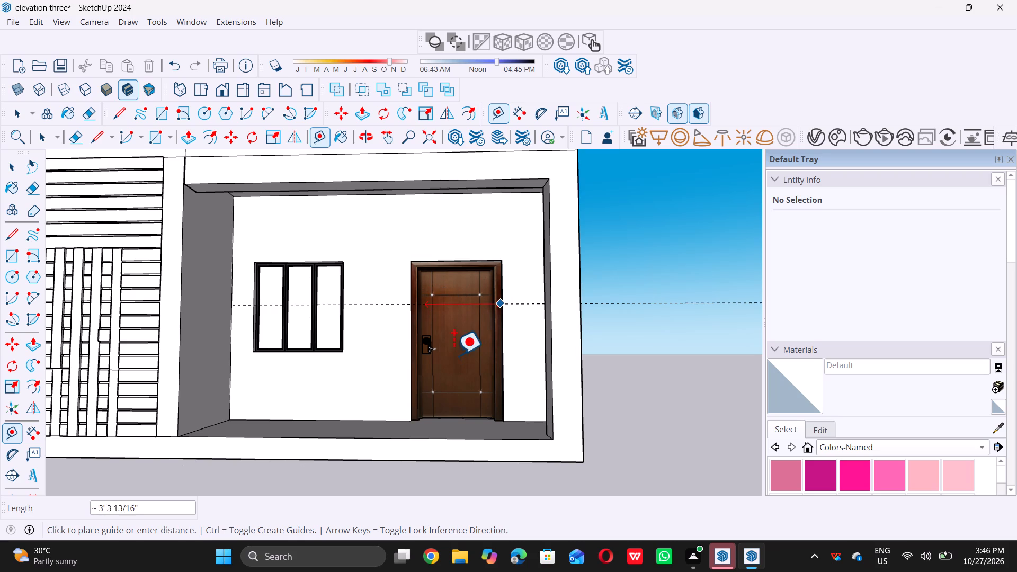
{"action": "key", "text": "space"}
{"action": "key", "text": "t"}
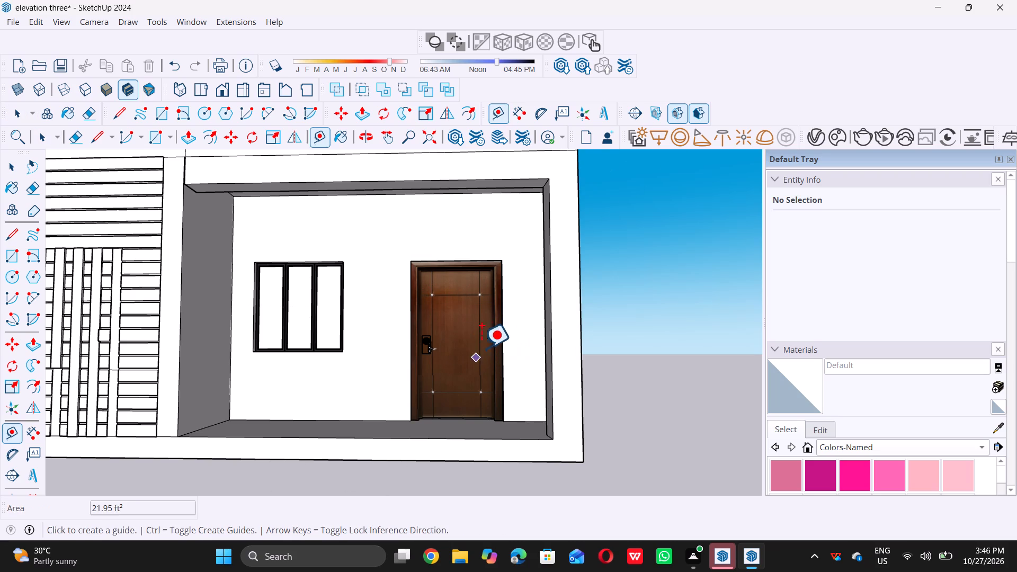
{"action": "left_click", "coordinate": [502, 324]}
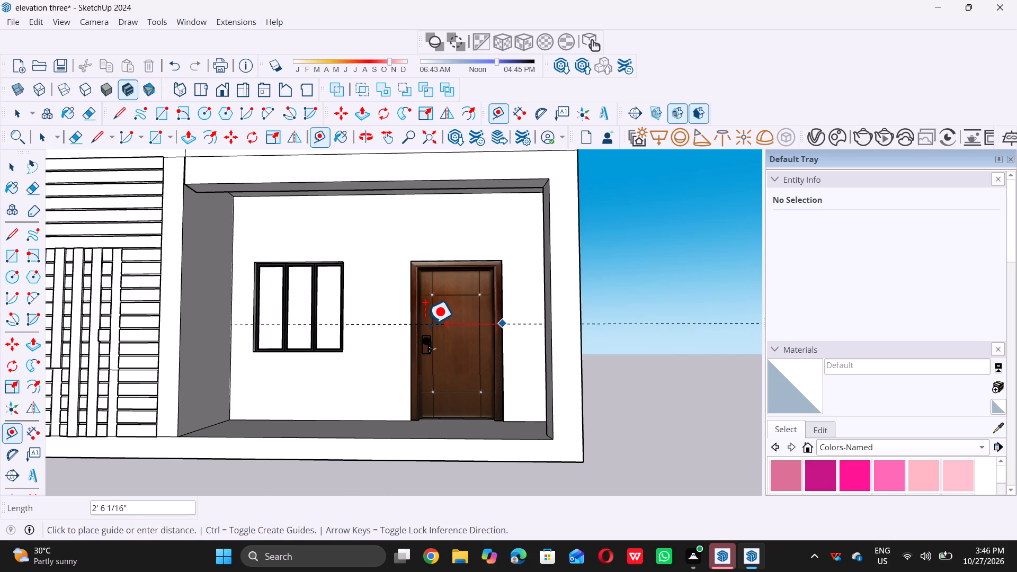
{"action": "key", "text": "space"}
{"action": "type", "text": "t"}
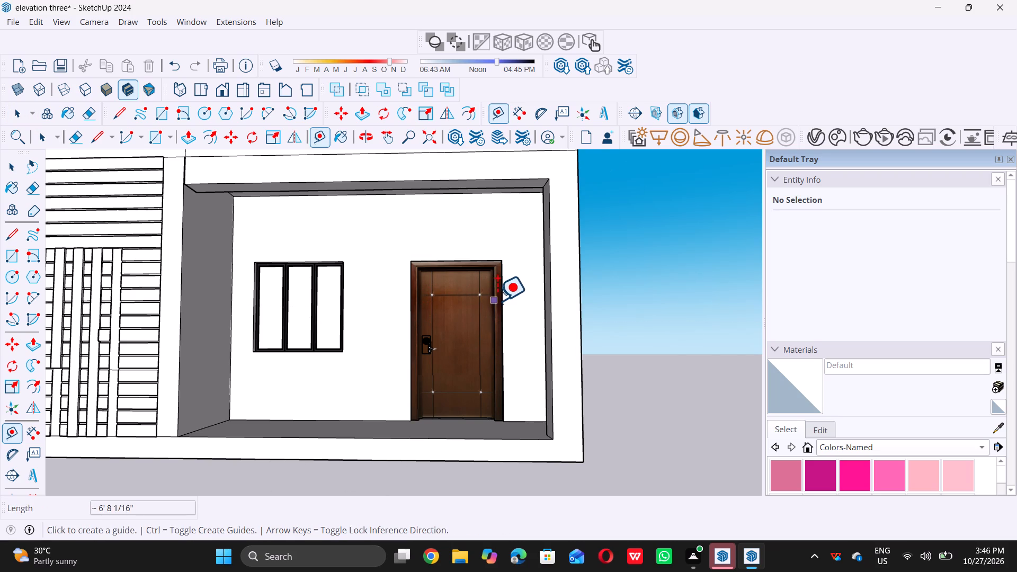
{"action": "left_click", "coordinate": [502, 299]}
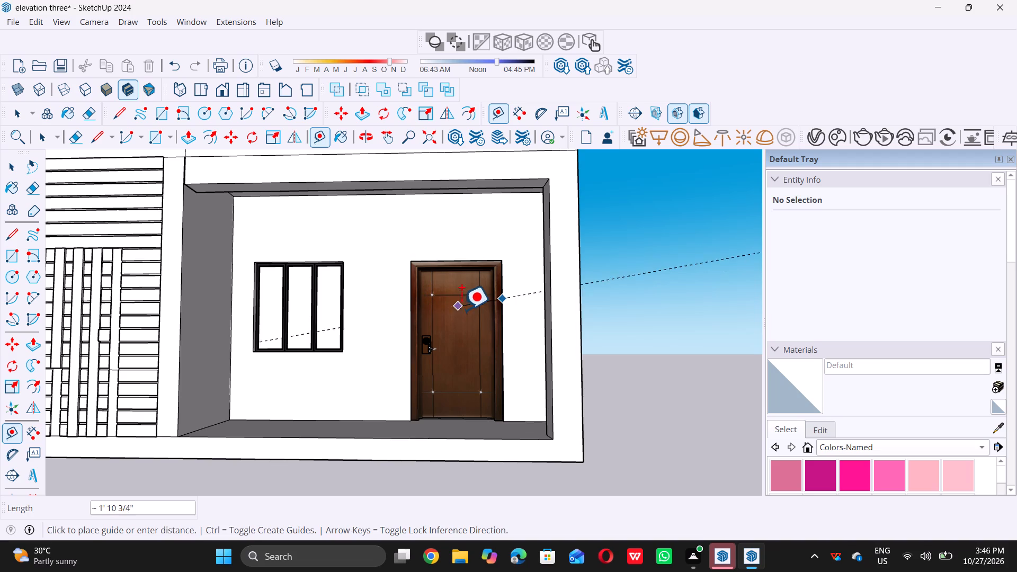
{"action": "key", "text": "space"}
Place vertical Tape Measure guides along both side edges of the front door, about 4' apart.
{"action": "scroll", "coordinate": [495, 291], "scroll_direction": "up", "scroll_amount": 11}
{"action": "scroll", "coordinate": [512, 222], "scroll_direction": "up", "scroll_amount": 10}
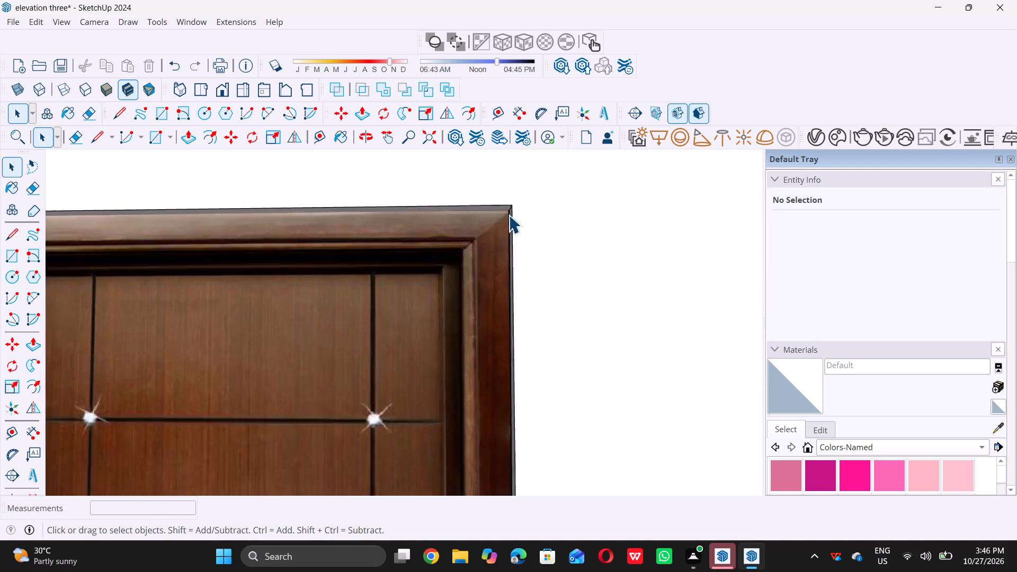
{"action": "scroll", "coordinate": [508, 215], "scroll_direction": "up", "scroll_amount": 7}
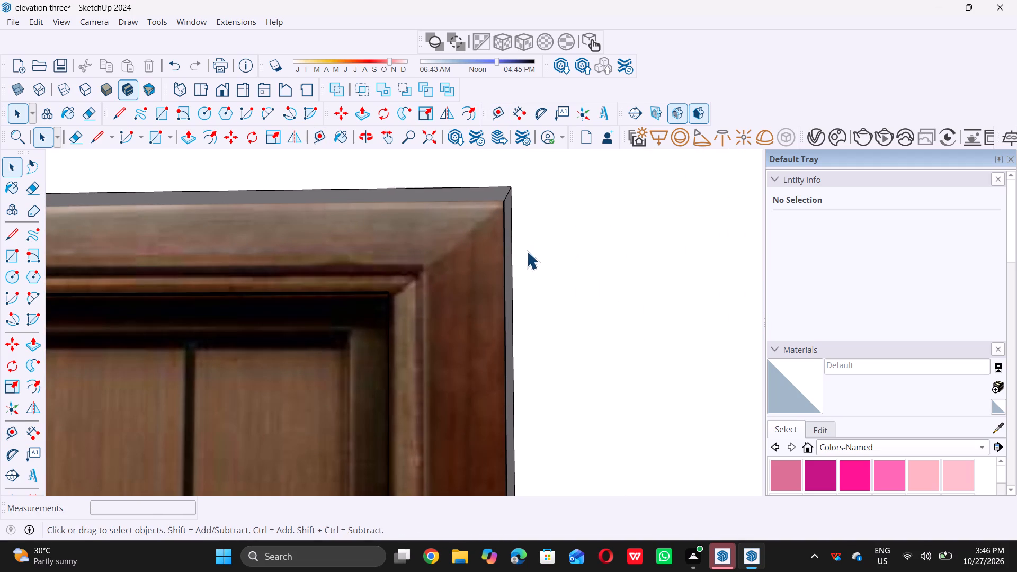
{"action": "key", "text": "t"}
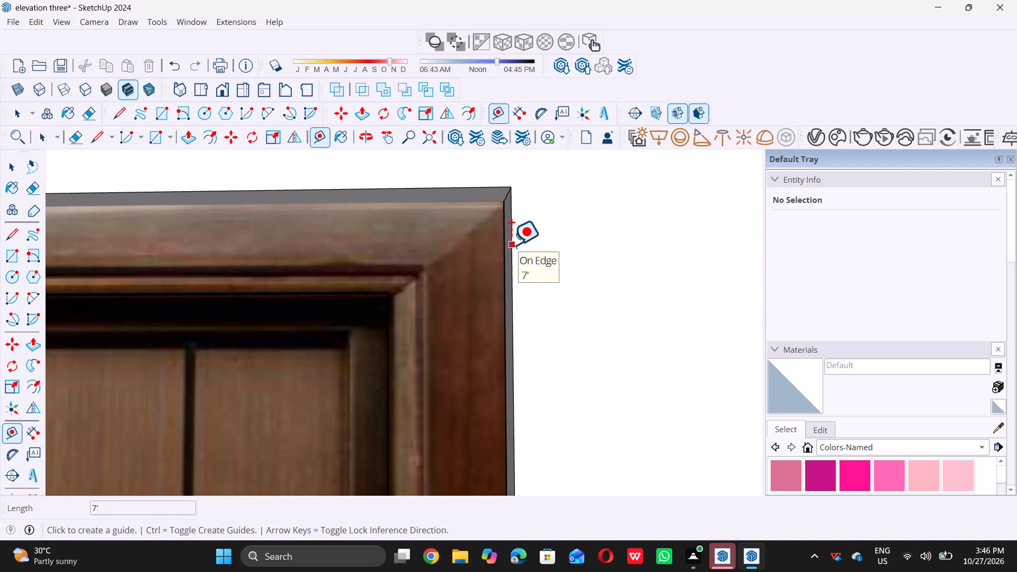
{"action": "left_click", "coordinate": [511, 245]}
{"action": "scroll", "coordinate": [511, 244], "scroll_direction": "down", "scroll_amount": 20}
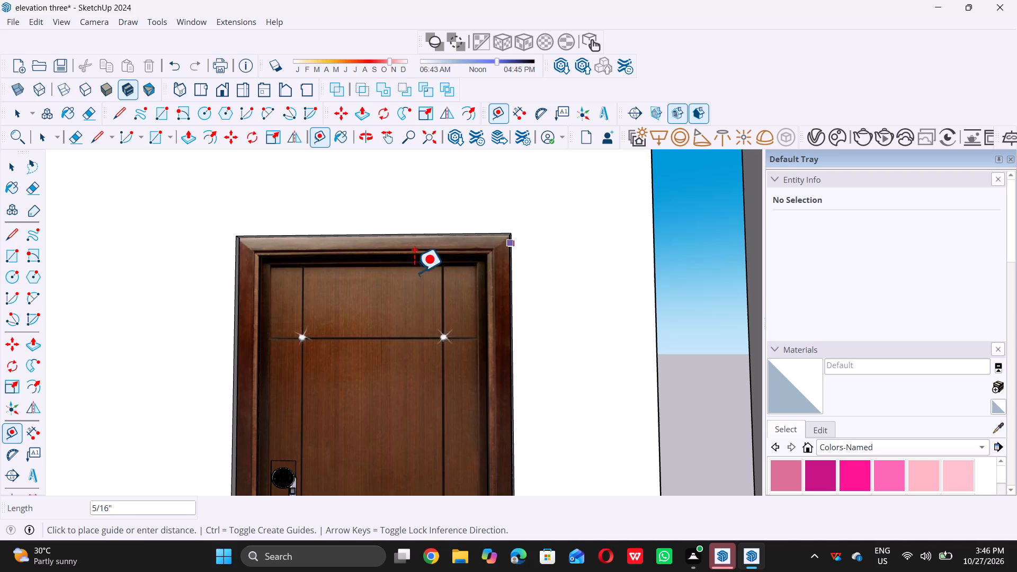
{"action": "left_click", "coordinate": [236, 270]}
{"action": "left_click", "coordinate": [235, 223]}
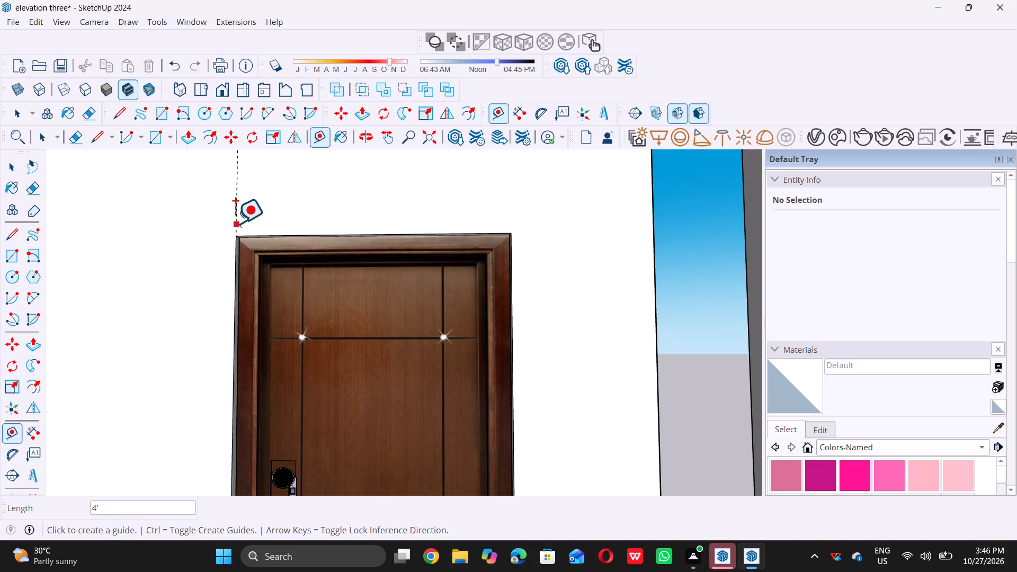
{"action": "left_click", "coordinate": [511, 232]}
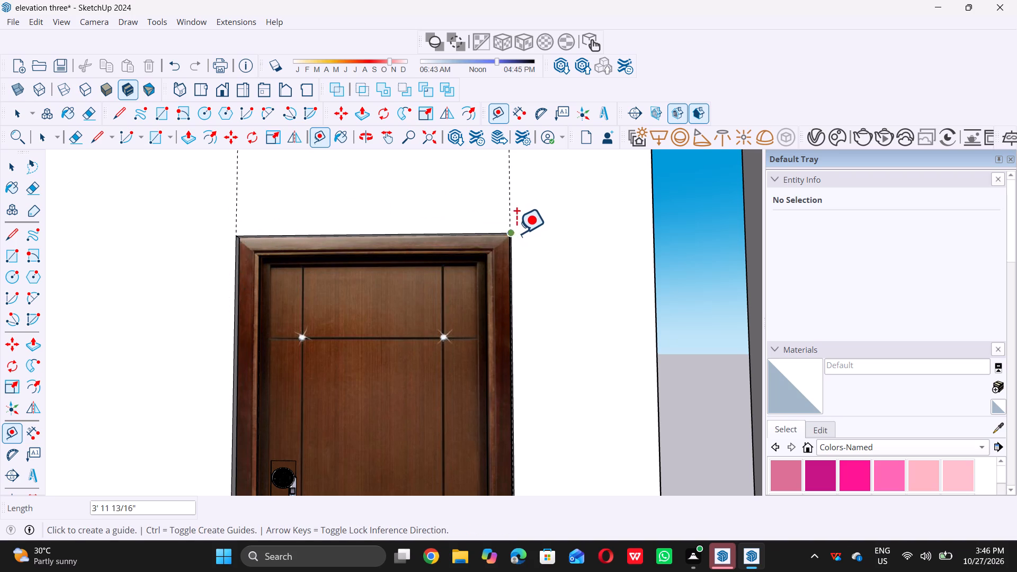
Place vertical guides along both side edges of the three-pane porch window, about 4' apart.
{"action": "scroll", "coordinate": [518, 233], "scroll_direction": "down", "scroll_amount": 11}
{"action": "scroll", "coordinate": [225, 300], "scroll_direction": "up", "scroll_amount": 5}
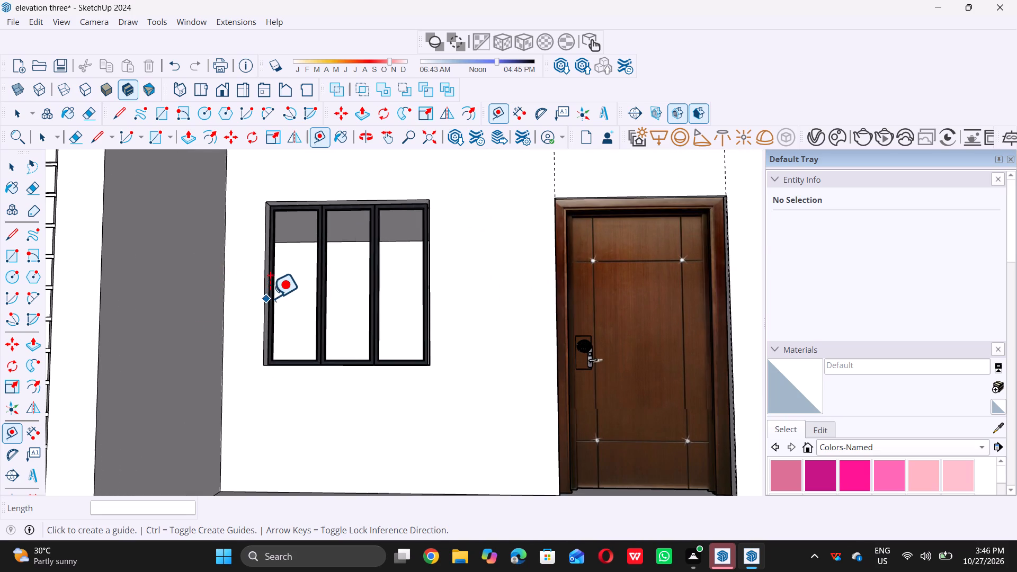
{"action": "left_click", "coordinate": [265, 292]}
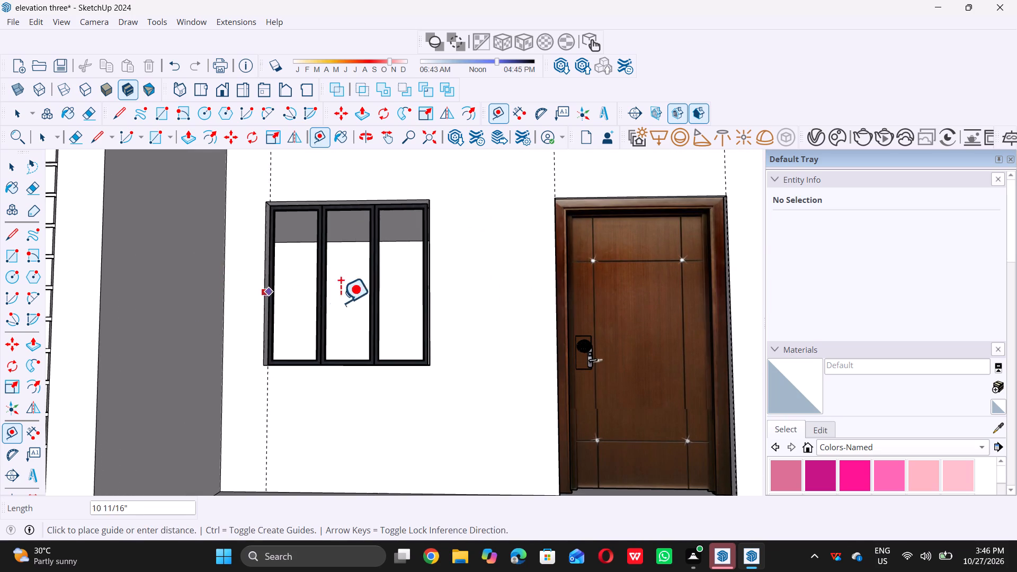
{"action": "left_click", "coordinate": [430, 301]}
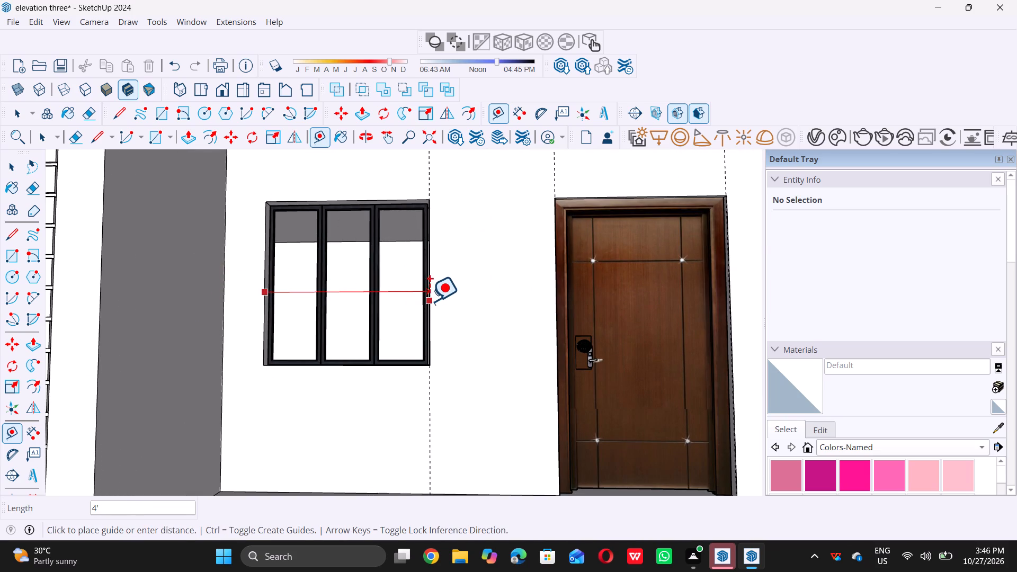
{"action": "left_click", "coordinate": [428, 318]}
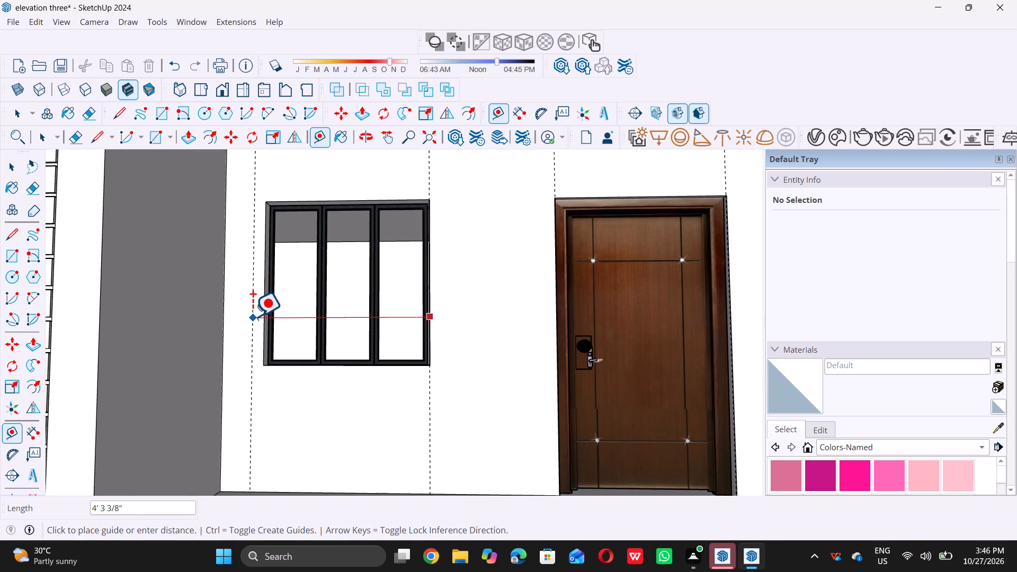
{"action": "left_click", "coordinate": [262, 308]}
{"action": "key", "text": "space"}
Place a horizontal Tape Measure guide 3' above the base of the recessed upper-storey front wall as the window sill line.
{"action": "scroll", "coordinate": [330, 355], "scroll_direction": "down", "scroll_amount": 2}
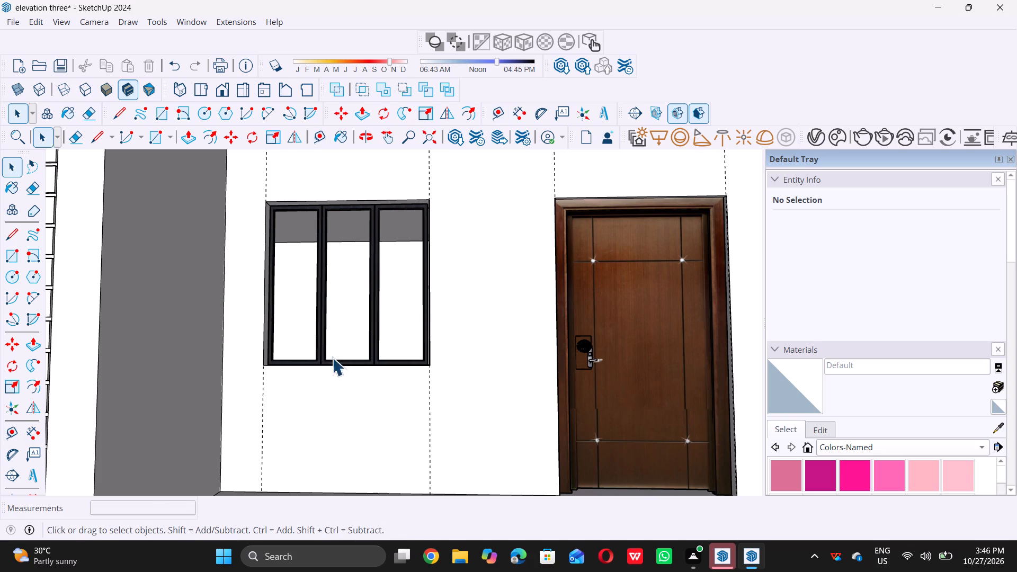
{"action": "scroll", "coordinate": [332, 358], "scroll_direction": "down", "scroll_amount": 16}
{"action": "middle_click_drag", "start_coordinate": [374, 267], "coordinate": [386, 267]}
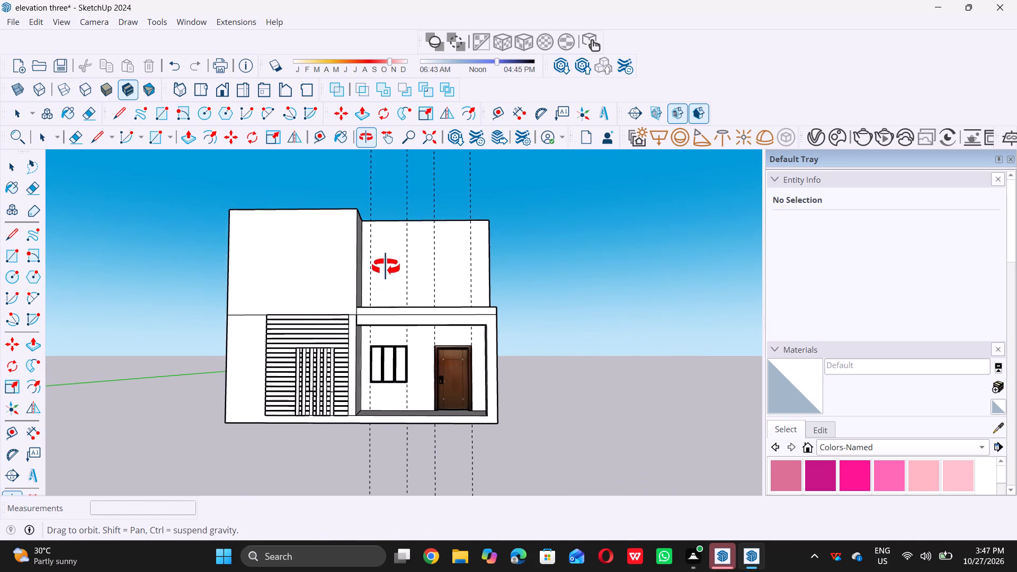
{"action": "middle_click_drag", "start_coordinate": [386, 267], "coordinate": [387, 256]}
{"action": "scroll", "coordinate": [403, 252], "scroll_direction": "up", "scroll_amount": 6}
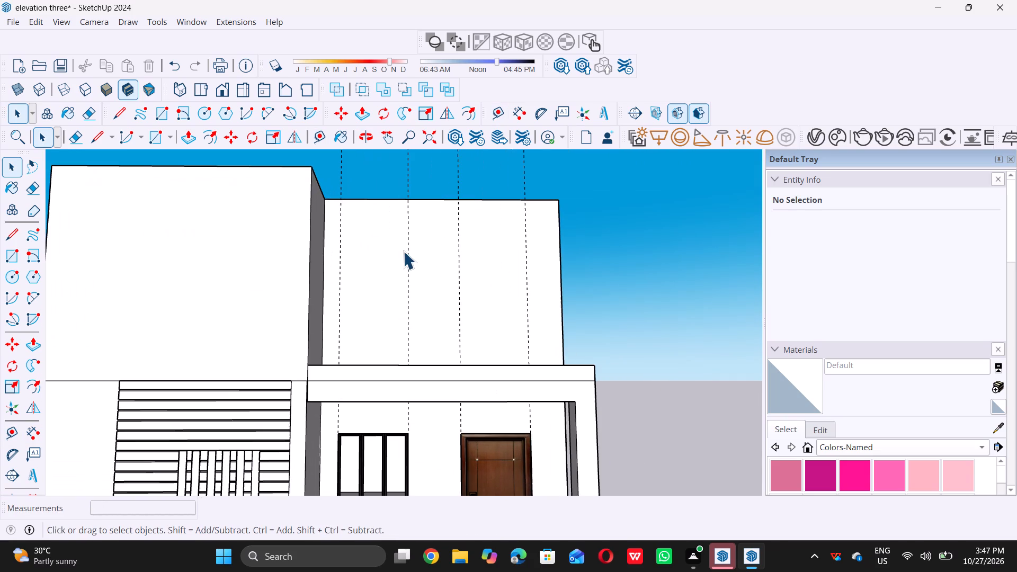
{"action": "middle_click_drag", "start_coordinate": [381, 273], "coordinate": [383, 328]}
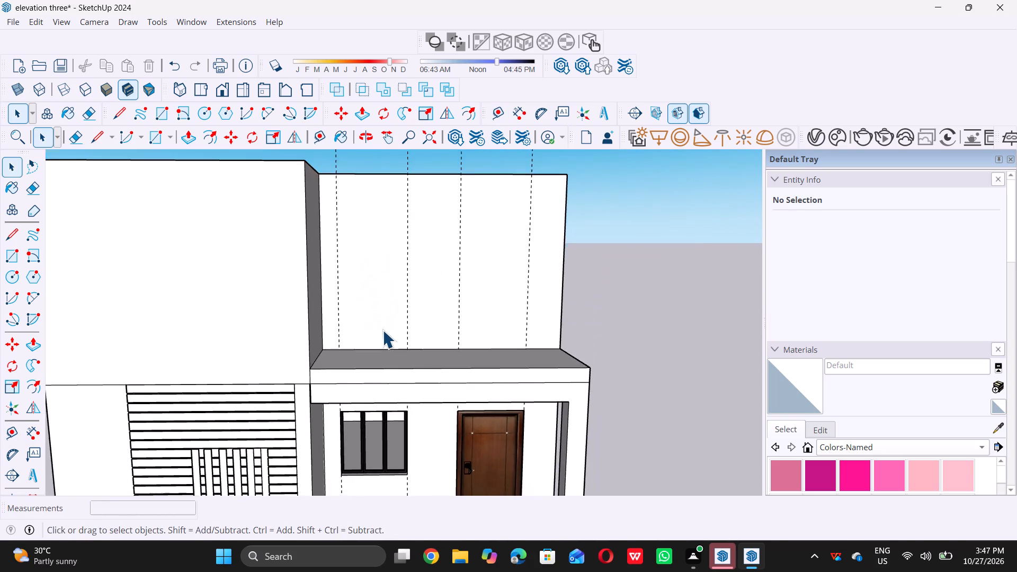
{"action": "scroll", "coordinate": [382, 330], "scroll_direction": "up", "scroll_amount": 5}
{"action": "key", "text": "t"}
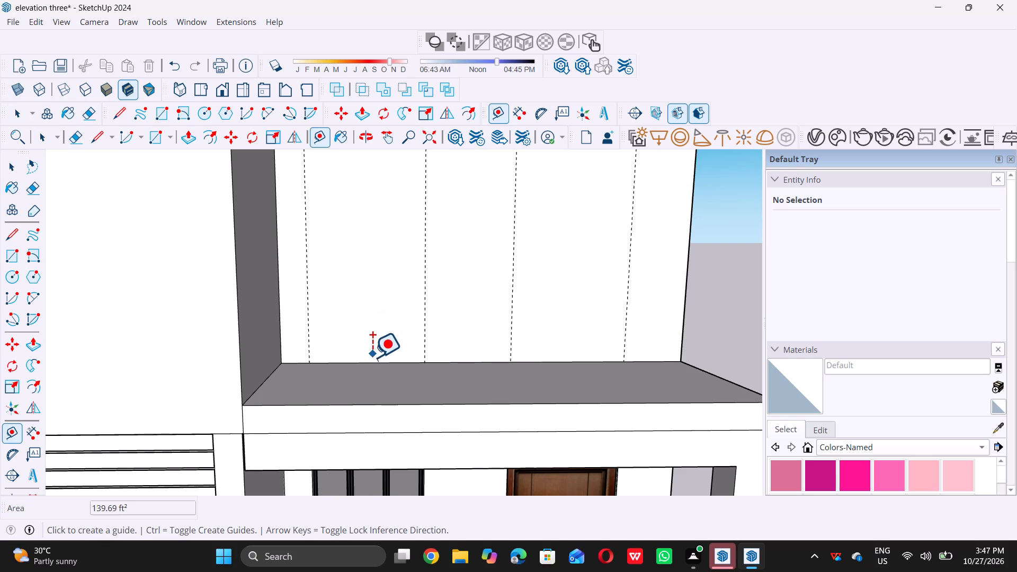
{"action": "left_click", "coordinate": [372, 362]}
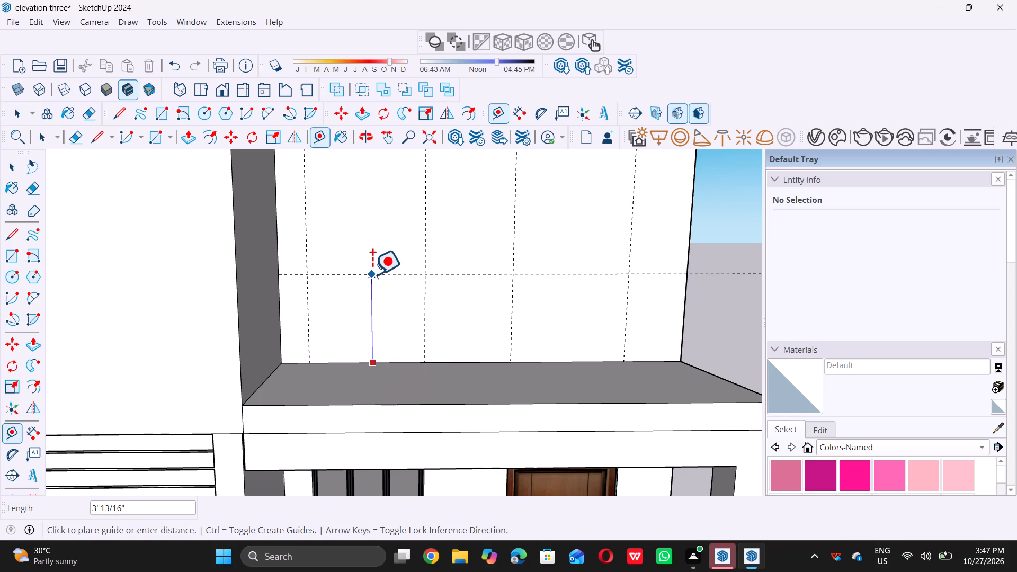
{"action": "key", "text": "3"}
{"action": "key", "text": "apostrophe"}
{"action": "key", "text": "Return"}
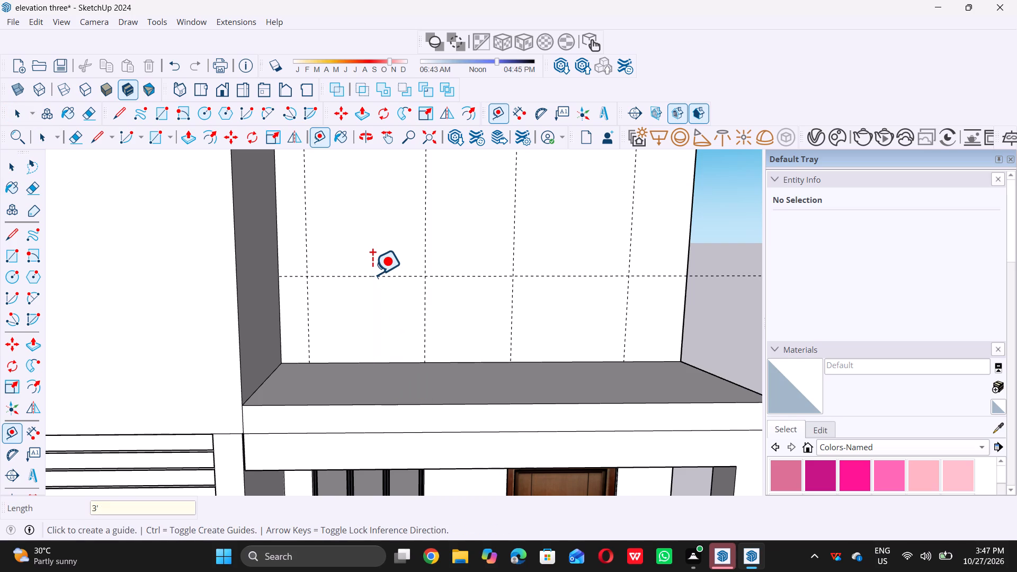
{"action": "key", "text": "space"}
Place a second horizontal guide 4' above the sill guide to mark the head height of the upper-storey openings.
{"action": "scroll", "coordinate": [376, 285], "scroll_direction": "down", "scroll_amount": 7}
{"action": "middle_click_drag", "start_coordinate": [369, 306], "coordinate": [378, 260]}
{"action": "key", "text": "t"}
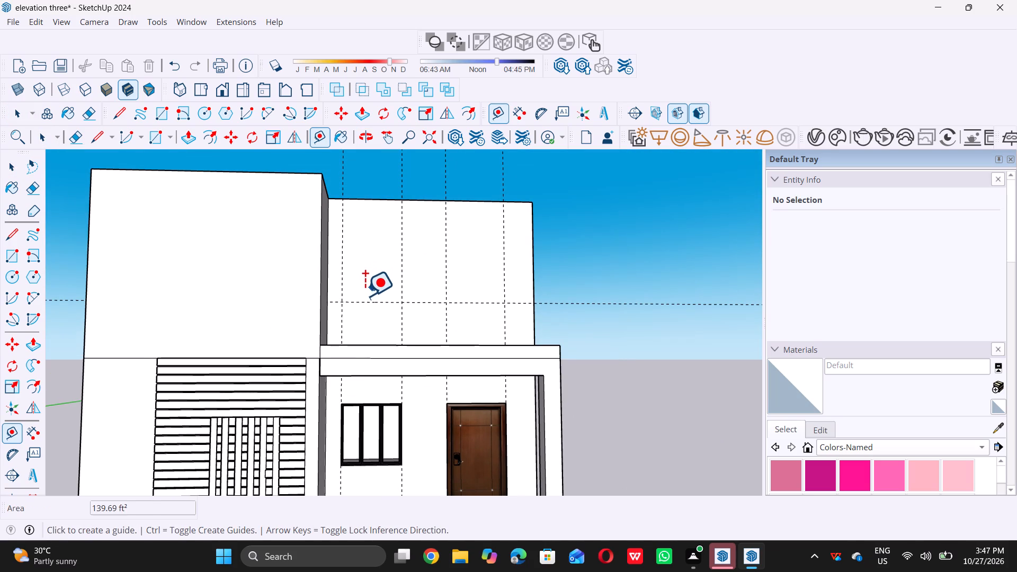
{"action": "left_click", "coordinate": [365, 302]}
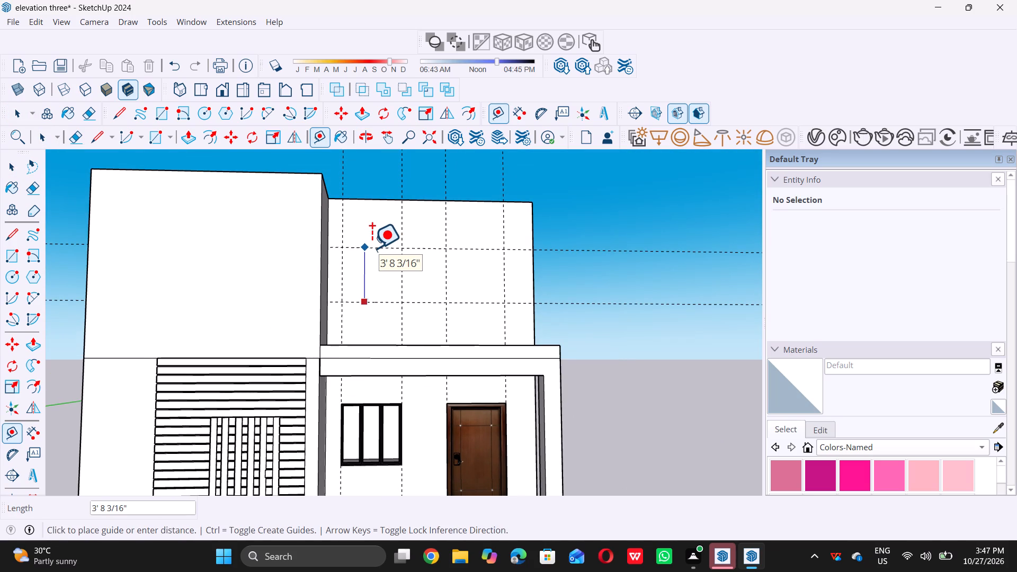
{"action": "key", "text": "4"}
{"action": "key", "text": "apostrophe"}
{"action": "key", "text": "Return"}
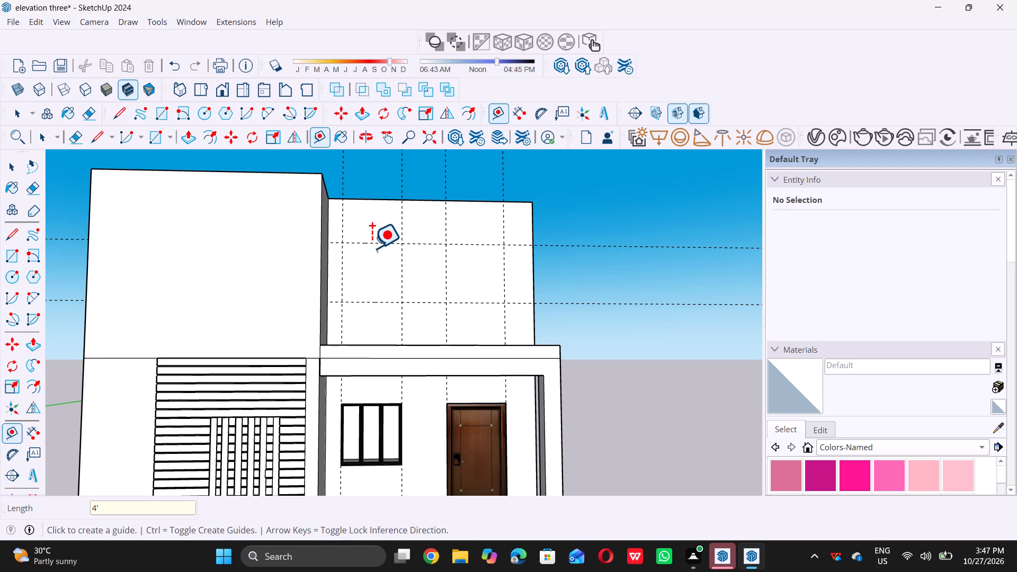
{"action": "key", "text": "space"}
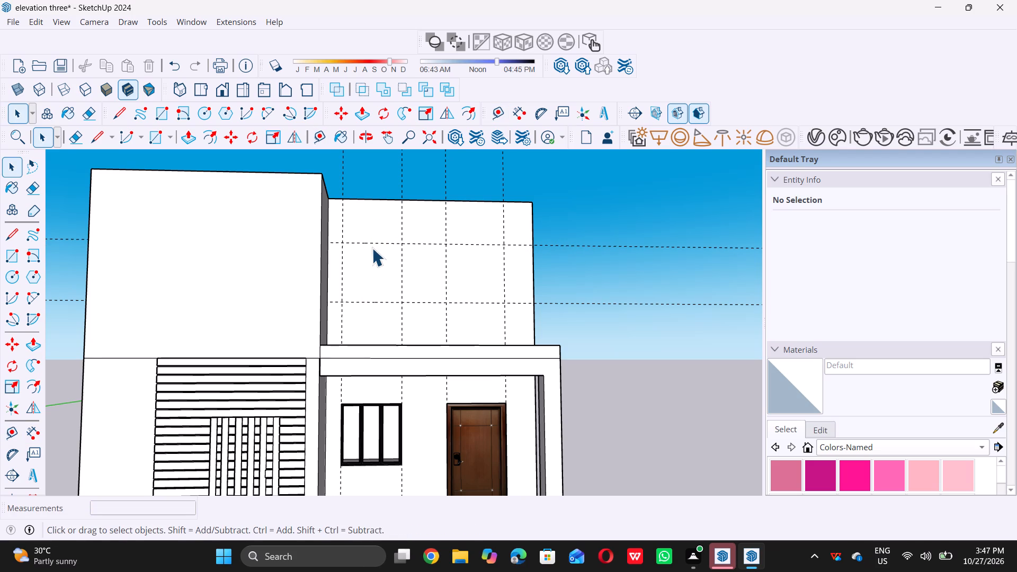
Draw a 4' by 4' window rectangle on the upper wall between the guides above the porch window.
{"action": "type", "text": "r"}
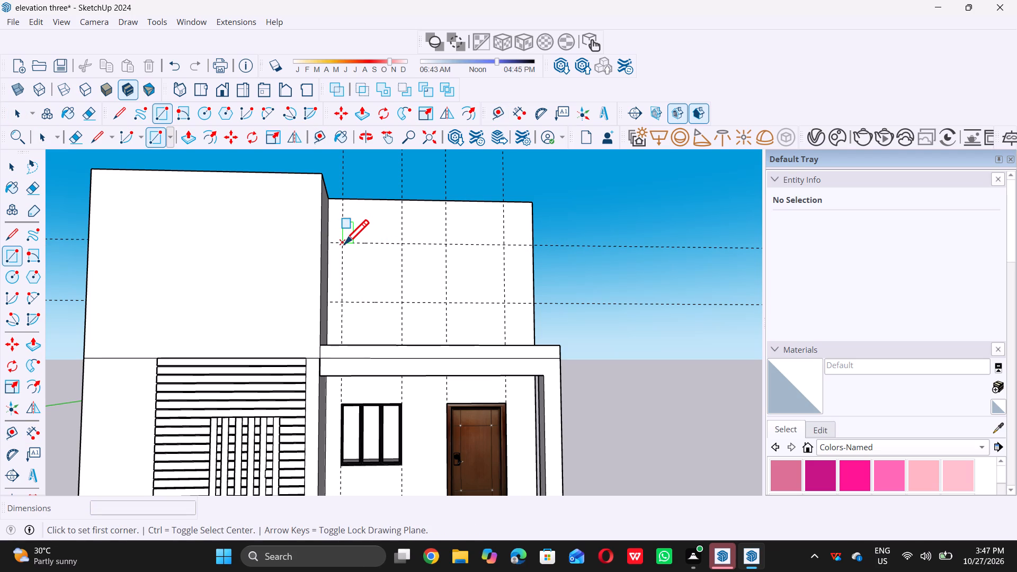
{"action": "left_click", "coordinate": [344, 244]}
{"action": "left_click", "coordinate": [402, 299]}
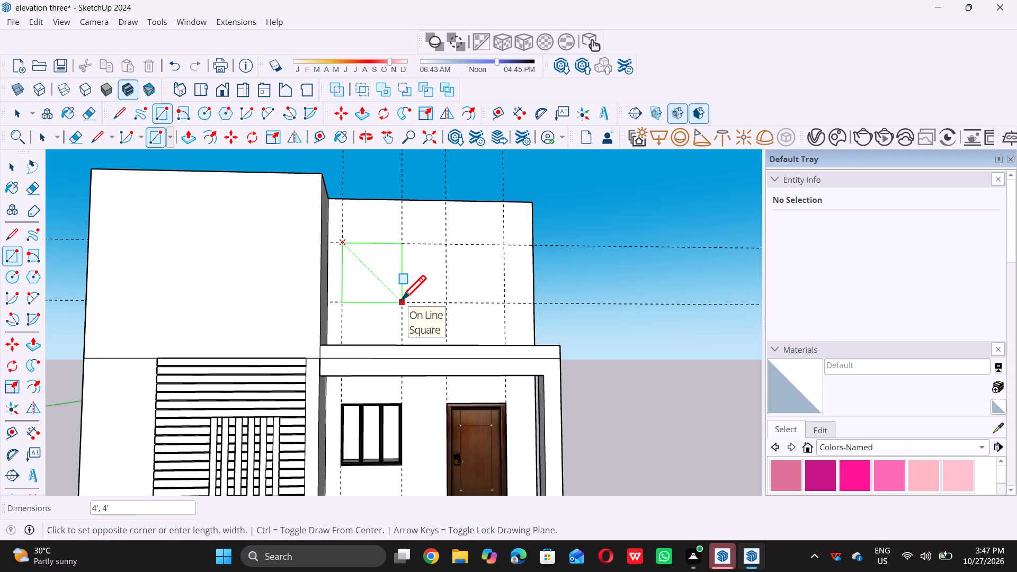
{"action": "key", "text": "space"}
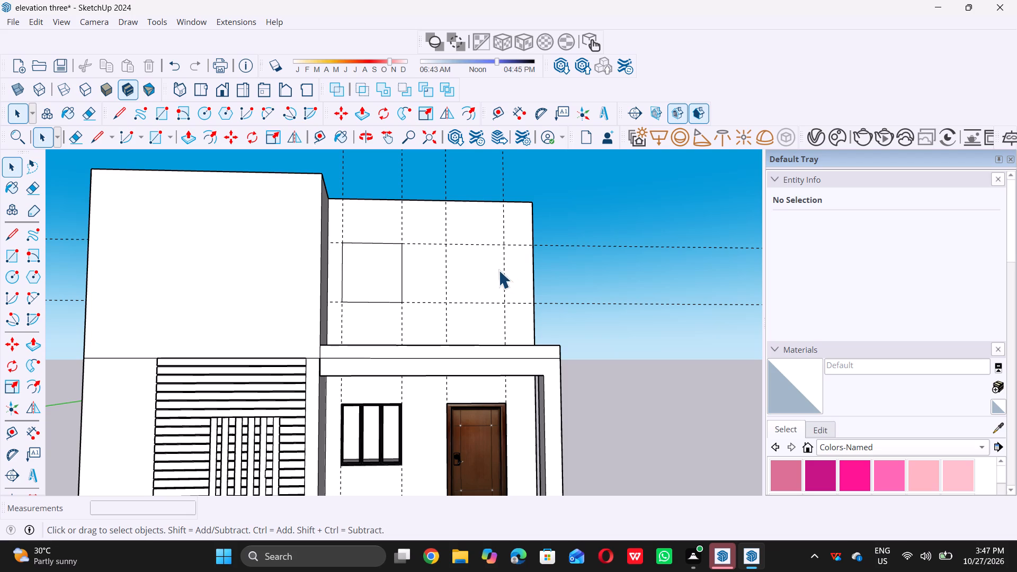
Draw a door rectangle about 4' wide above the front door, from the upper horizontal guide down to the upper wall's base.
{"action": "middle_click_drag", "start_coordinate": [465, 259], "coordinate": [463, 257]}
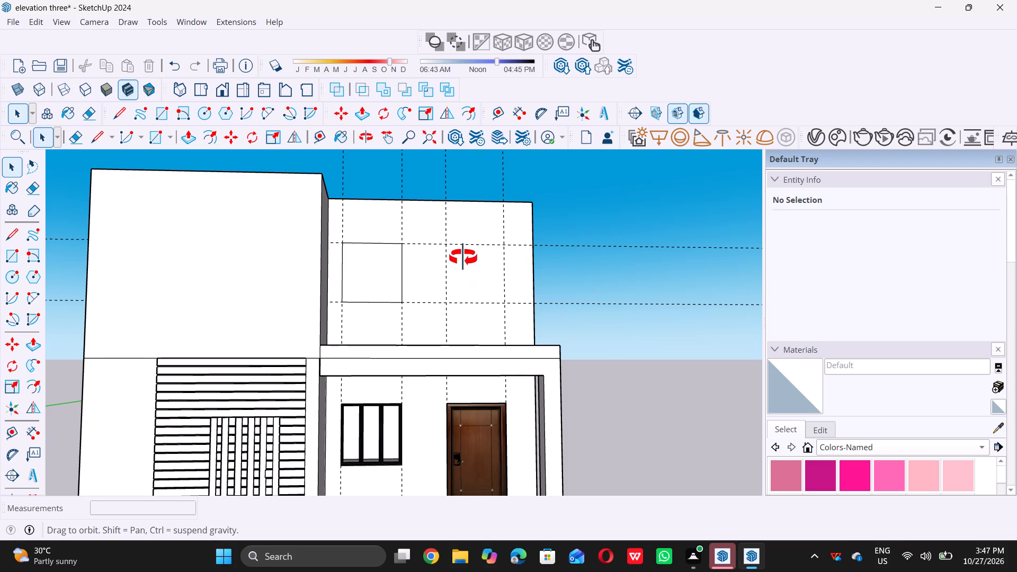
{"action": "middle_click_drag", "start_coordinate": [463, 257], "coordinate": [459, 292]}
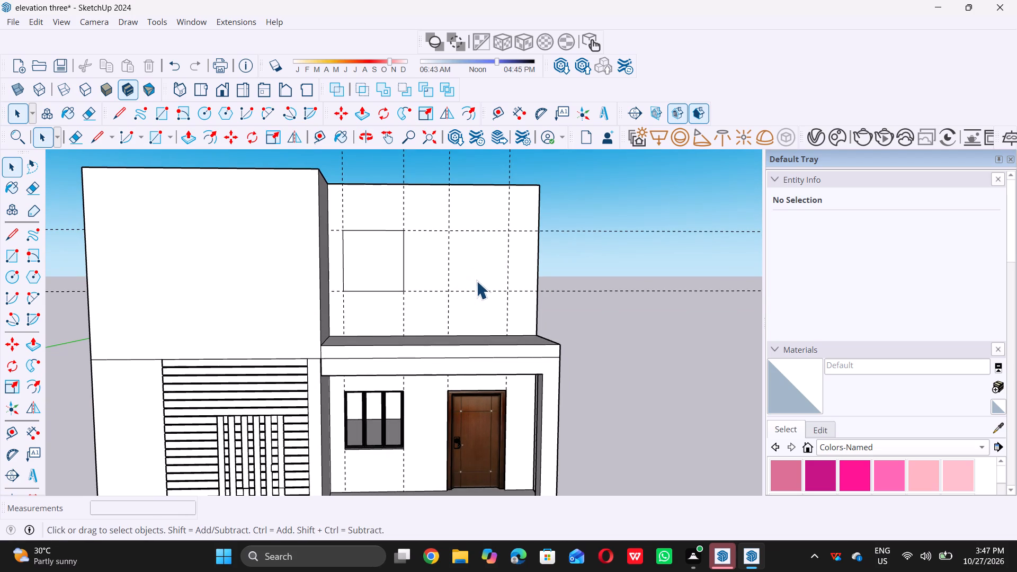
{"action": "scroll", "coordinate": [504, 289], "scroll_direction": "up", "scroll_amount": 4}
{"action": "key", "text": "r"}
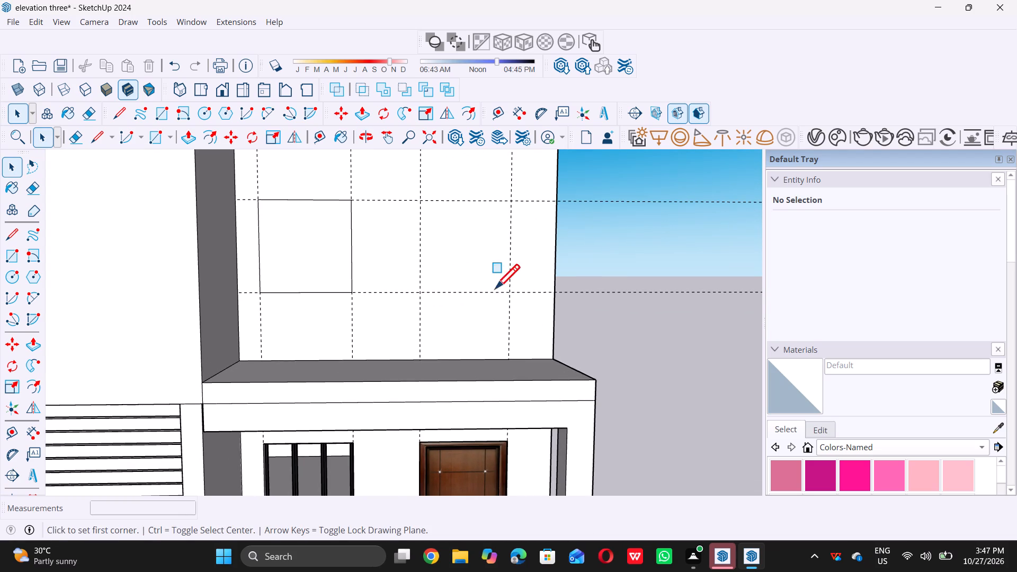
{"action": "left_click", "coordinate": [423, 198]}
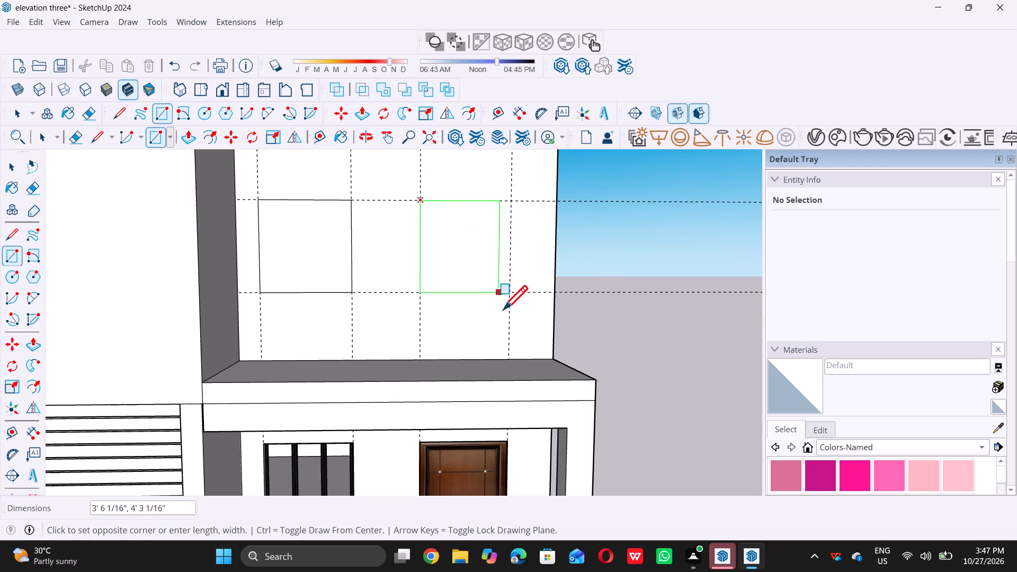
{"action": "left_click", "coordinate": [511, 358]}
{"action": "key", "text": "space"}
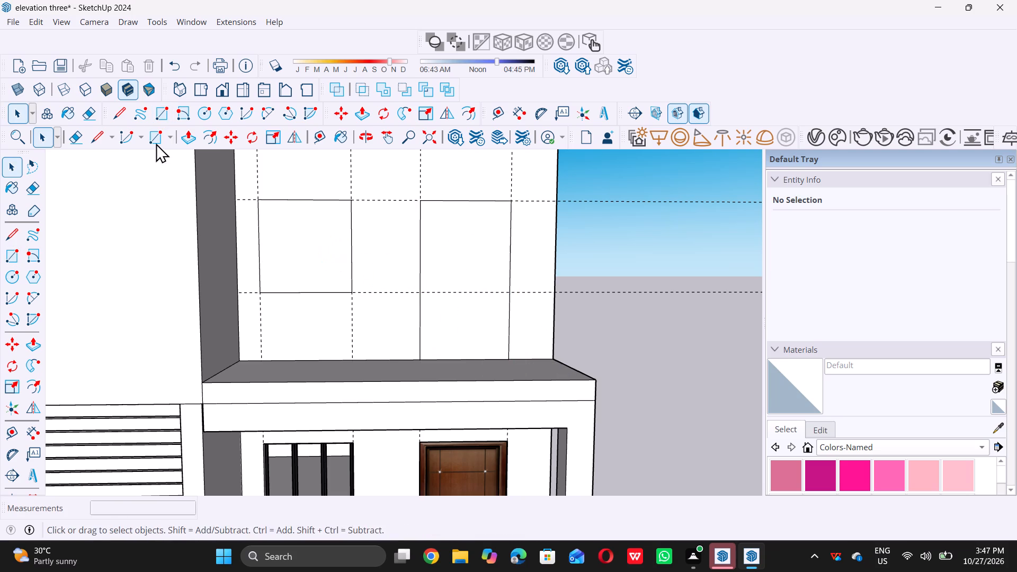
Delete all the guides from the model.
{"action": "left_click", "coordinate": [7, 19]}
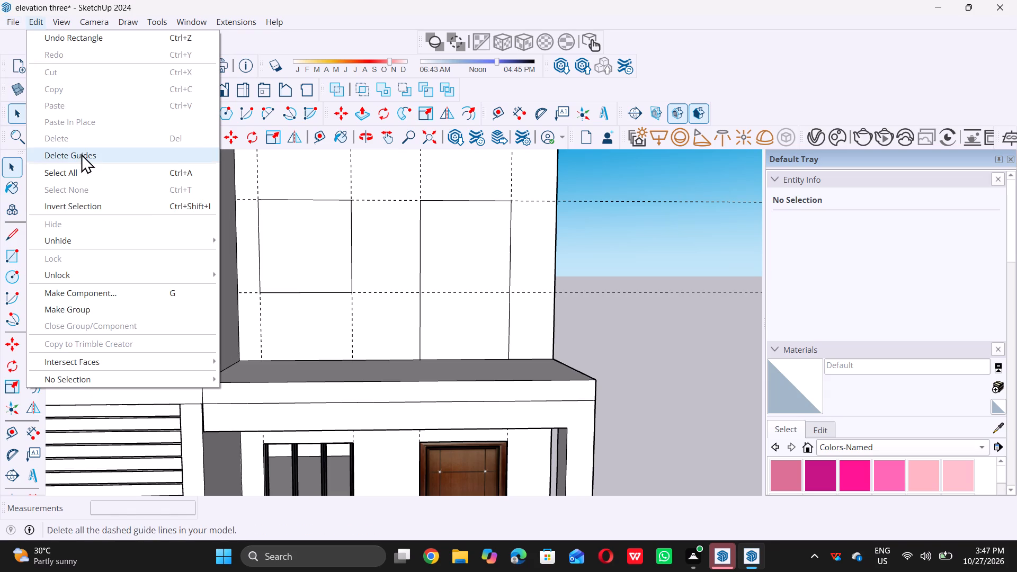
{"action": "left_click", "coordinate": [81, 154]}
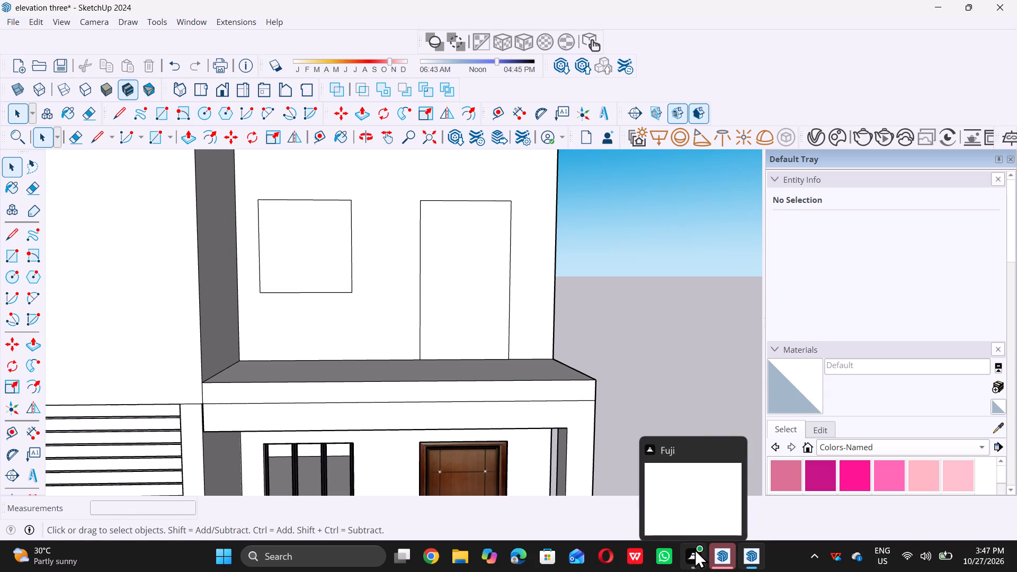
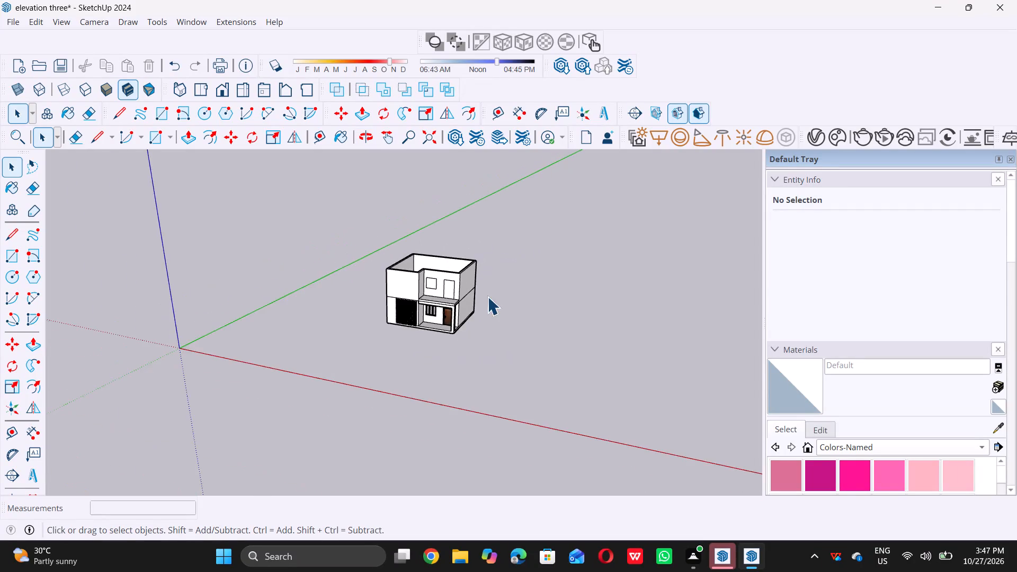
Push the upper-storey door rectangle 9" through the wall to cut the door opening.
{"action": "scroll", "coordinate": [487, 297], "scroll_direction": "up", "scroll_amount": 3}
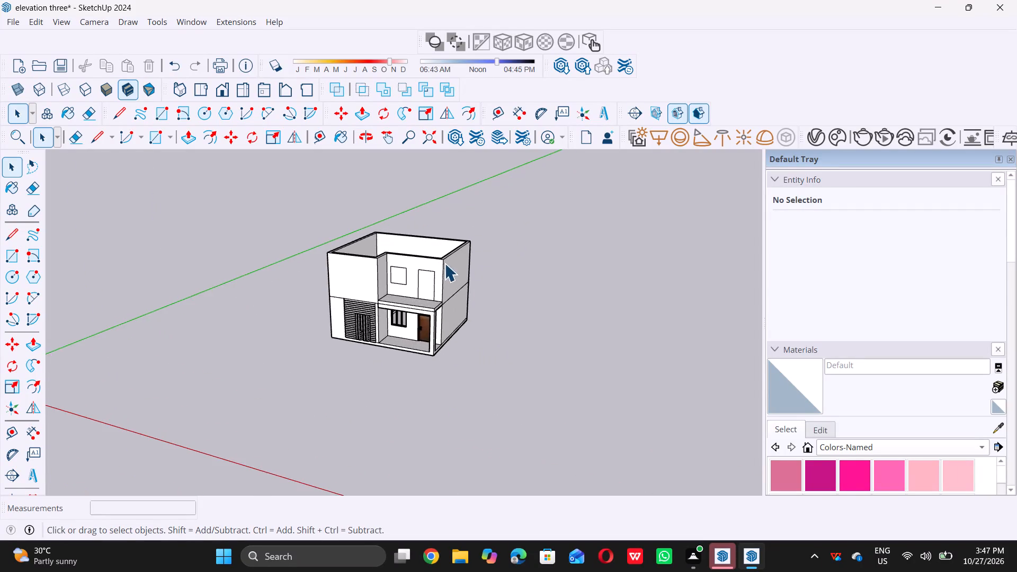
{"action": "scroll", "coordinate": [444, 263], "scroll_direction": "up", "scroll_amount": 9}
{"action": "middle_click_drag", "start_coordinate": [426, 260], "coordinate": [393, 322]}
{"action": "scroll", "coordinate": [395, 348], "scroll_direction": "up", "scroll_amount": 4}
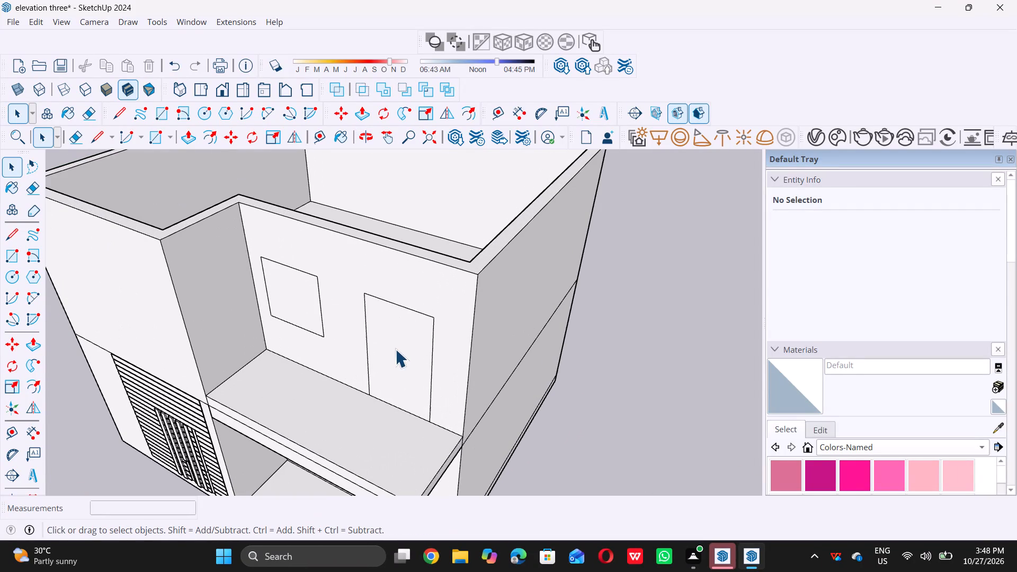
{"action": "left_click", "coordinate": [395, 348]}
{"action": "key", "text": "p"}
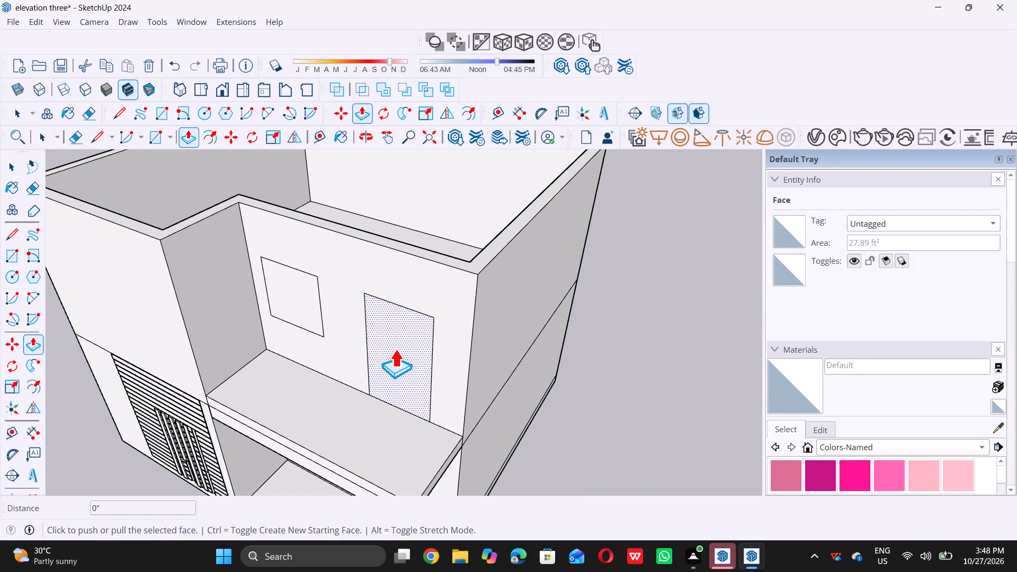
{"action": "left_click", "coordinate": [395, 347]}
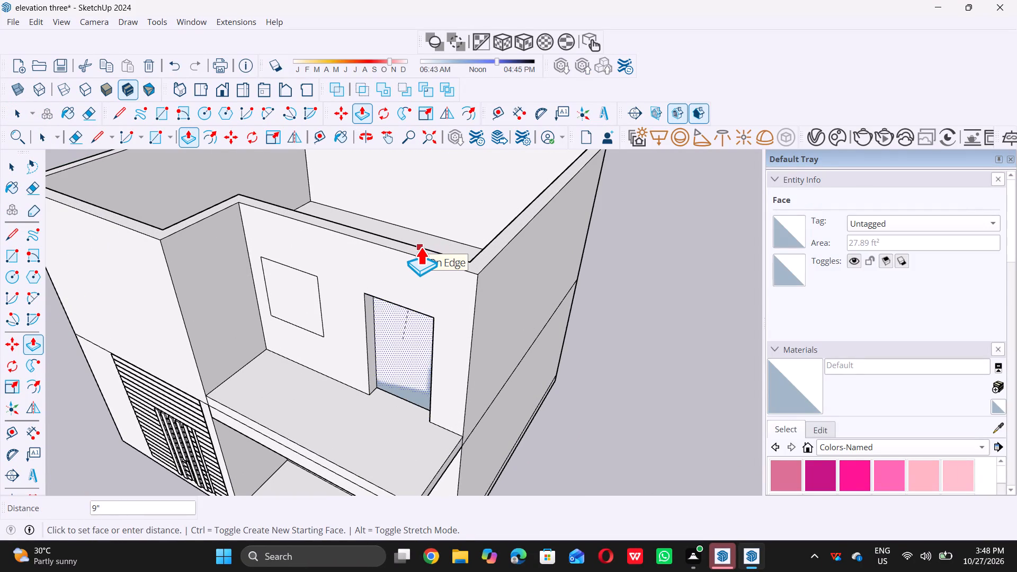
{"action": "left_click", "coordinate": [421, 247]}
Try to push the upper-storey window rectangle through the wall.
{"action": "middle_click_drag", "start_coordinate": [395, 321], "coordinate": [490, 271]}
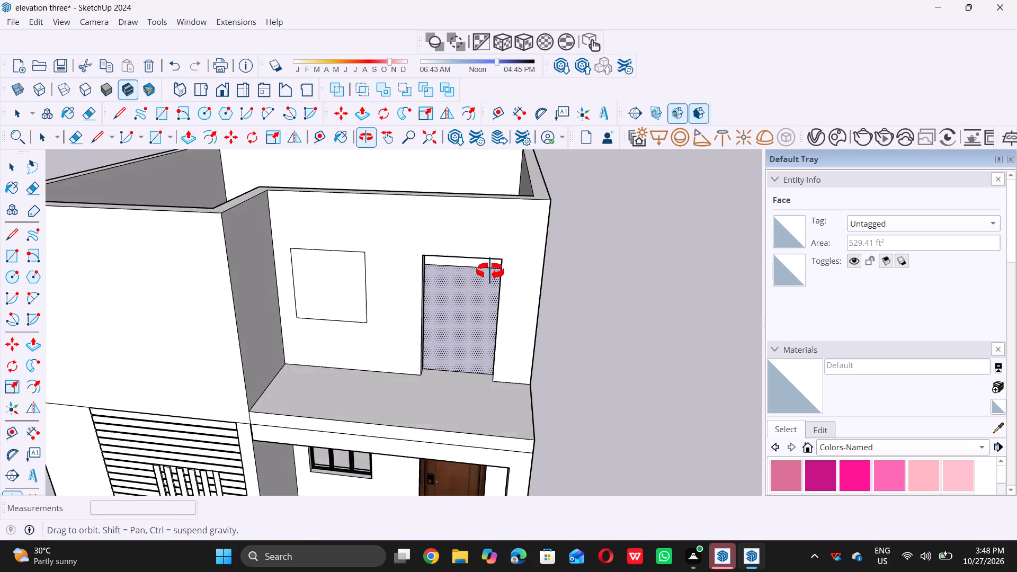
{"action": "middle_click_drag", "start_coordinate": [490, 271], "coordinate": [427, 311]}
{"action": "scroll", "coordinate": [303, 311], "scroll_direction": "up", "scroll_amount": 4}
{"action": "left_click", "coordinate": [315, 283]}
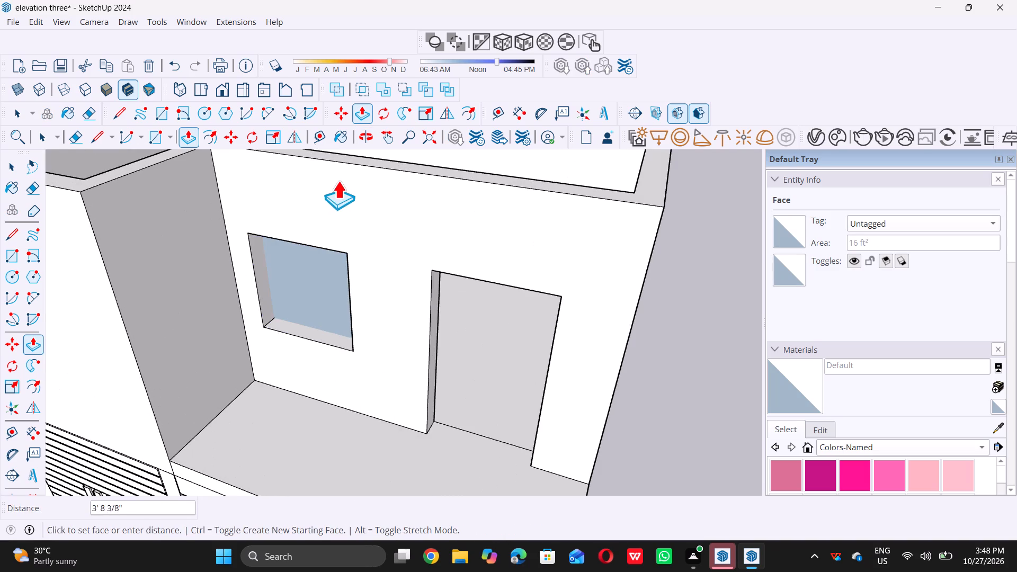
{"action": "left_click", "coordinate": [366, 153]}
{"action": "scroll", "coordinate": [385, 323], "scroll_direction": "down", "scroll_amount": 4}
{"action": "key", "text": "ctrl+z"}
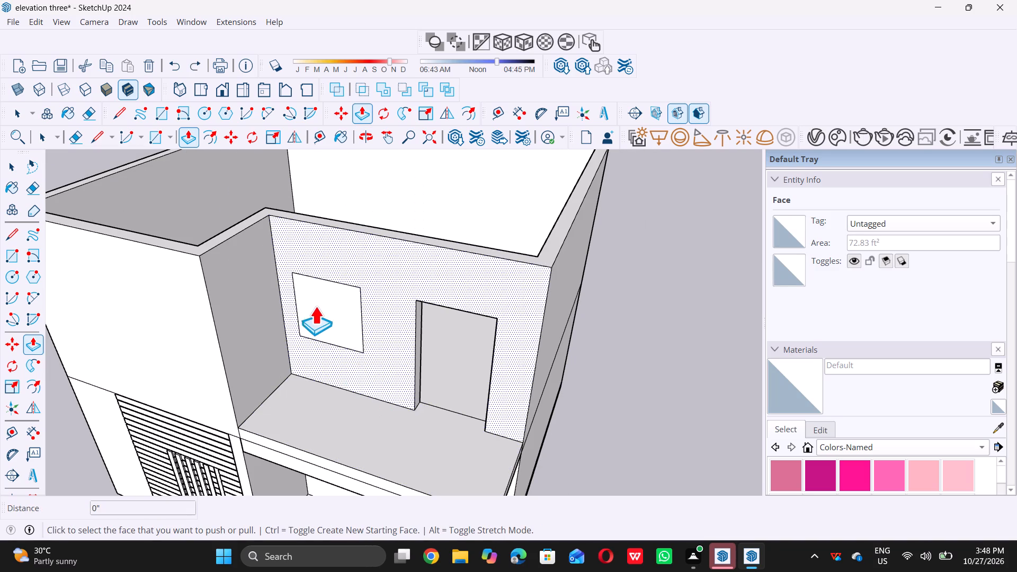
Push the upper-storey window rectangle 9" through the wall to cut the window opening.
{"action": "left_click", "coordinate": [323, 297]}
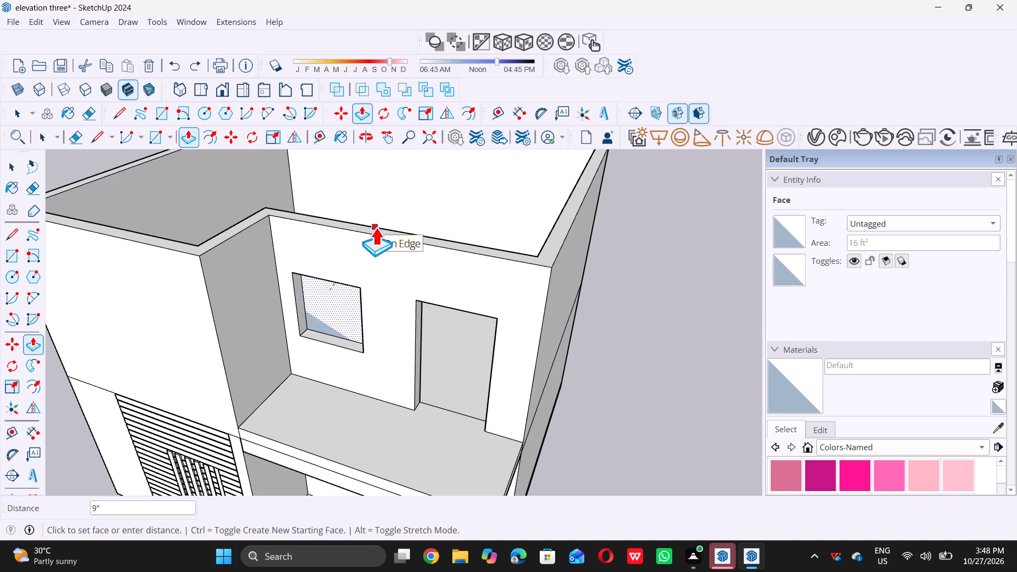
{"action": "left_click", "coordinate": [376, 227]}
{"action": "middle_click_drag", "start_coordinate": [403, 325], "coordinate": [423, 312]}
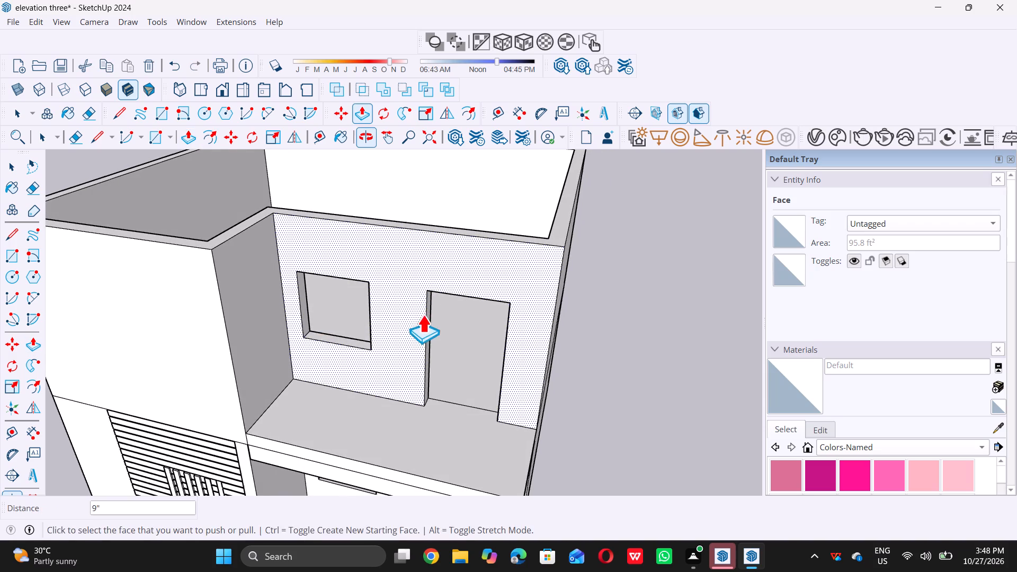
{"action": "key", "text": "space"}
Examine the house's front elevation with the new upper-storey openings from several angles.
{"action": "scroll", "coordinate": [420, 319], "scroll_direction": "down", "scroll_amount": 15}
{"action": "middle_click_drag", "start_coordinate": [396, 362], "coordinate": [481, 230]}
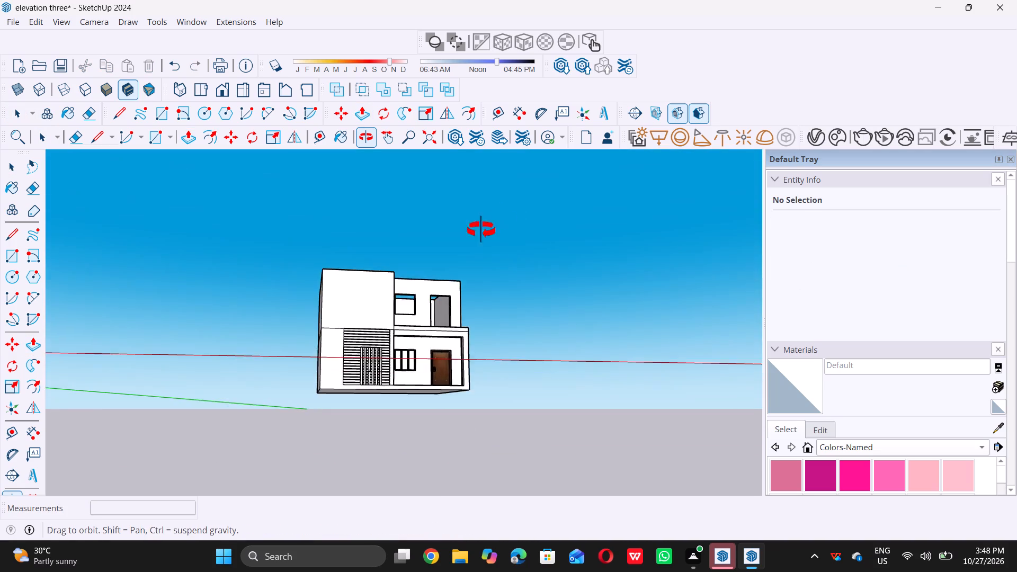
{"action": "middle_click_drag", "start_coordinate": [481, 230], "coordinate": [417, 291]}
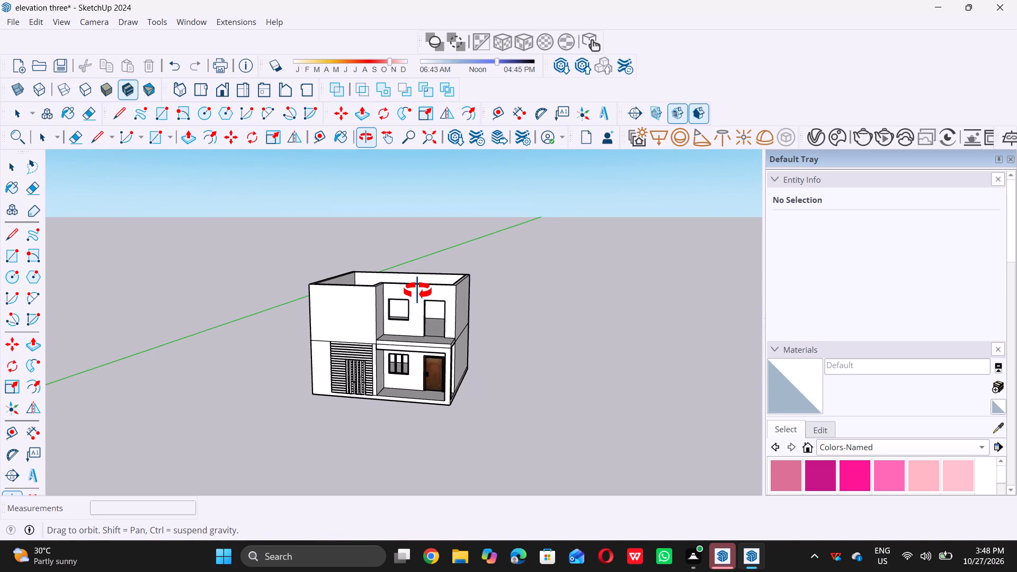
{"action": "middle_click_drag", "start_coordinate": [417, 291], "coordinate": [419, 291]}
{"action": "scroll", "coordinate": [419, 291], "scroll_direction": "down", "scroll_amount": 12}
{"action": "middle_click_drag", "start_coordinate": [413, 309], "coordinate": [449, 280]}
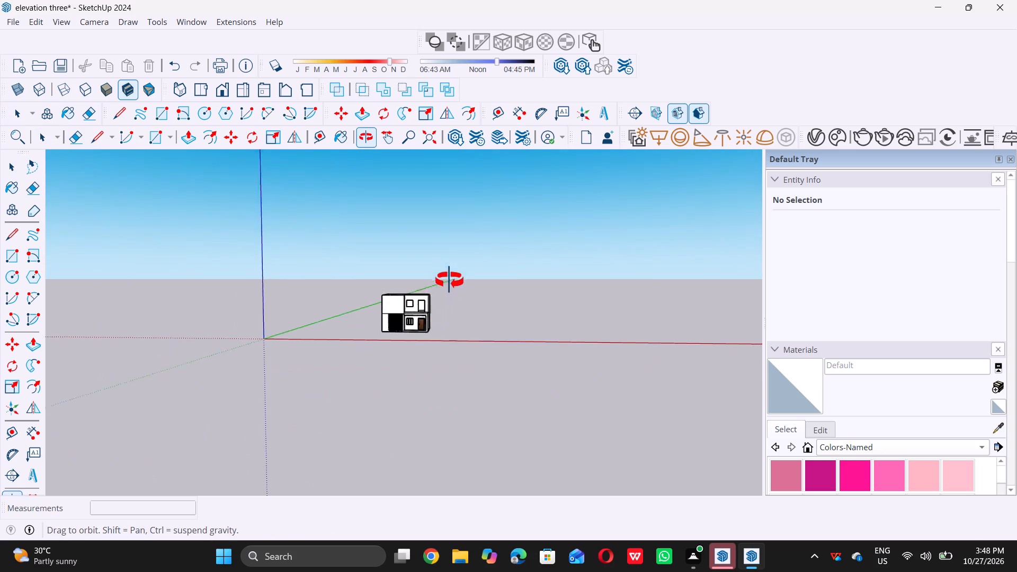
{"action": "middle_click_drag", "start_coordinate": [449, 280], "coordinate": [448, 281]}
Copy the ground-floor wooden door about 10' 9" up into the upper-storey door opening, placing it by its lower frame corner.
{"action": "scroll", "coordinate": [432, 296], "scroll_direction": "up", "scroll_amount": 8}
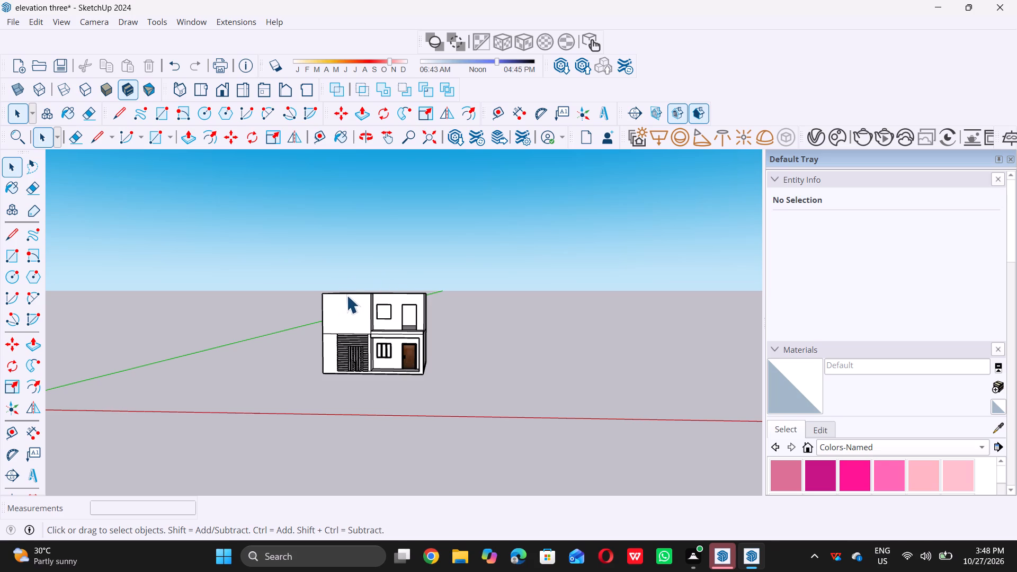
{"action": "scroll", "coordinate": [427, 347], "scroll_direction": "up", "scroll_amount": 5}
{"action": "scroll", "coordinate": [374, 386], "scroll_direction": "up", "scroll_amount": 4}
{"action": "scroll", "coordinate": [409, 350], "scroll_direction": "up", "scroll_amount": 12}
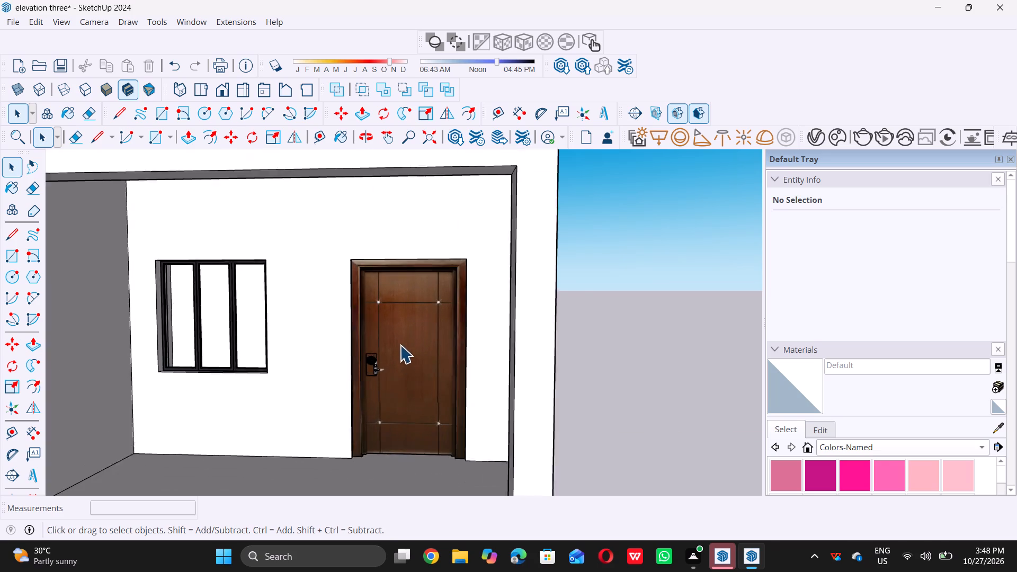
{"action": "scroll", "coordinate": [360, 470], "scroll_direction": "up", "scroll_amount": 14}
{"action": "left_click", "coordinate": [349, 467]}
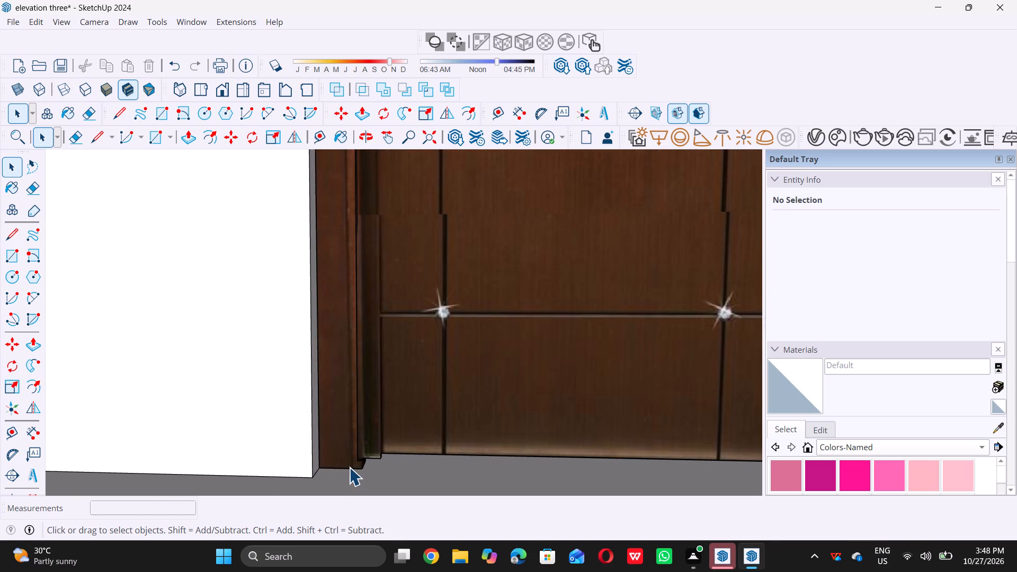
{"action": "key", "text": "m"}
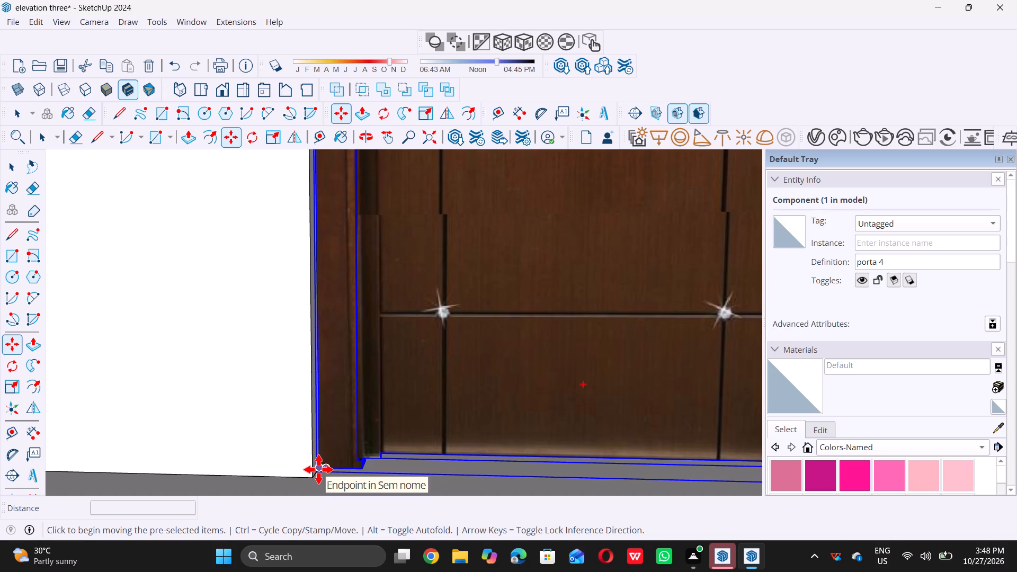
{"action": "left_click", "coordinate": [318, 469]}
{"action": "scroll", "coordinate": [318, 469], "scroll_direction": "down", "scroll_amount": 11}
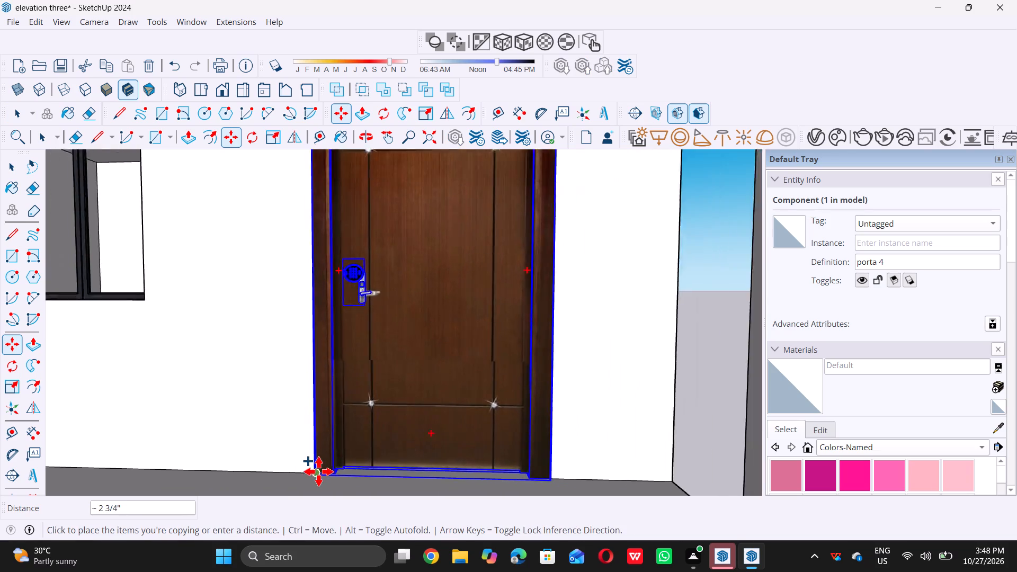
{"action": "scroll", "coordinate": [318, 471], "scroll_direction": "down", "scroll_amount": 20}
{"action": "scroll", "coordinate": [318, 471], "scroll_direction": "down", "scroll_amount": 2}
{"action": "scroll", "coordinate": [328, 374], "scroll_direction": "up", "scroll_amount": 3}
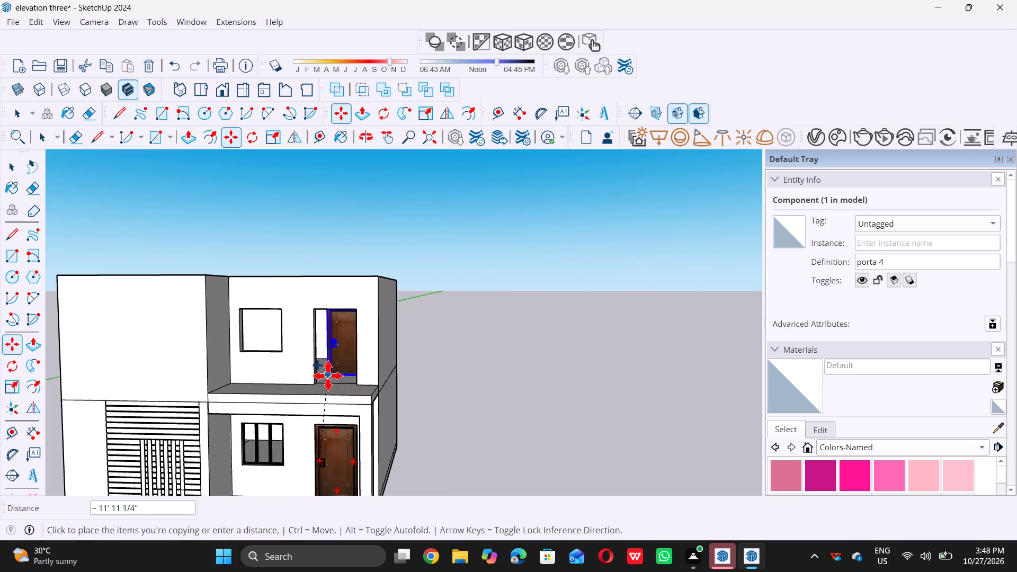
{"action": "scroll", "coordinate": [328, 376], "scroll_direction": "up", "scroll_amount": 2}
{"action": "scroll", "coordinate": [316, 389], "scroll_direction": "up", "scroll_amount": 20}
{"action": "scroll", "coordinate": [316, 389], "scroll_direction": "up", "scroll_amount": 2}
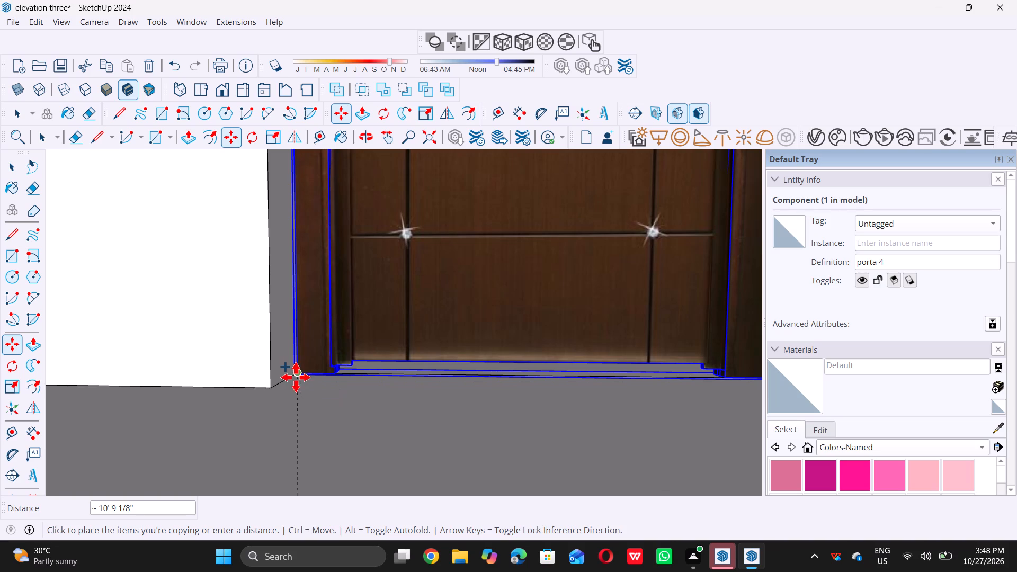
{"action": "scroll", "coordinate": [296, 377], "scroll_direction": "up", "scroll_amount": 5}
{"action": "left_click", "coordinate": [279, 382]}
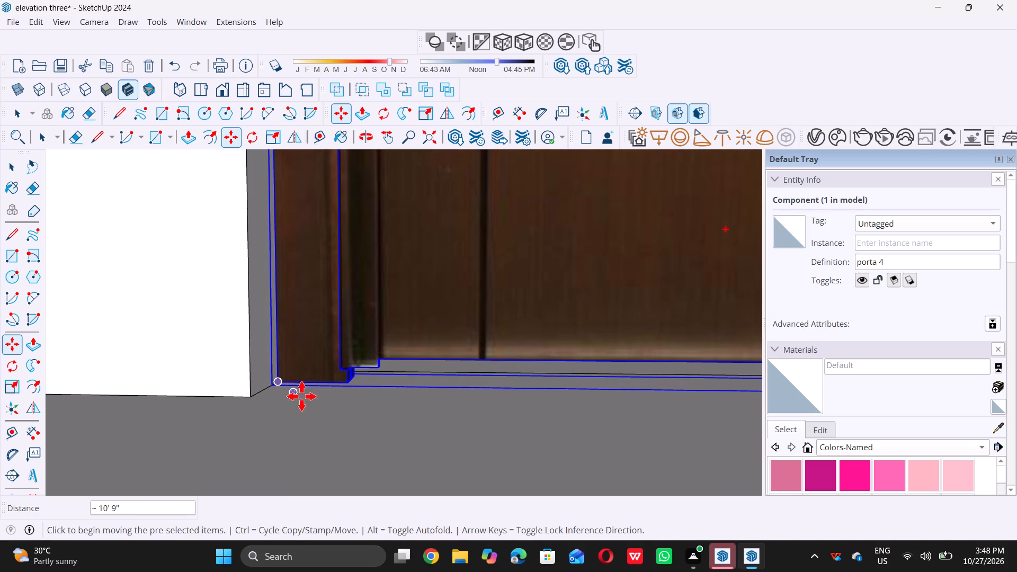
{"action": "scroll", "coordinate": [310, 403], "scroll_direction": "down", "scroll_amount": 18}
{"action": "key", "text": "space"}
Copy the ground-floor three-pane window about 10' 8 7/8" up into the upper-storey window opening, placing it by its lower frame corner.
{"action": "scroll", "coordinate": [411, 428], "scroll_direction": "down", "scroll_amount": 9}
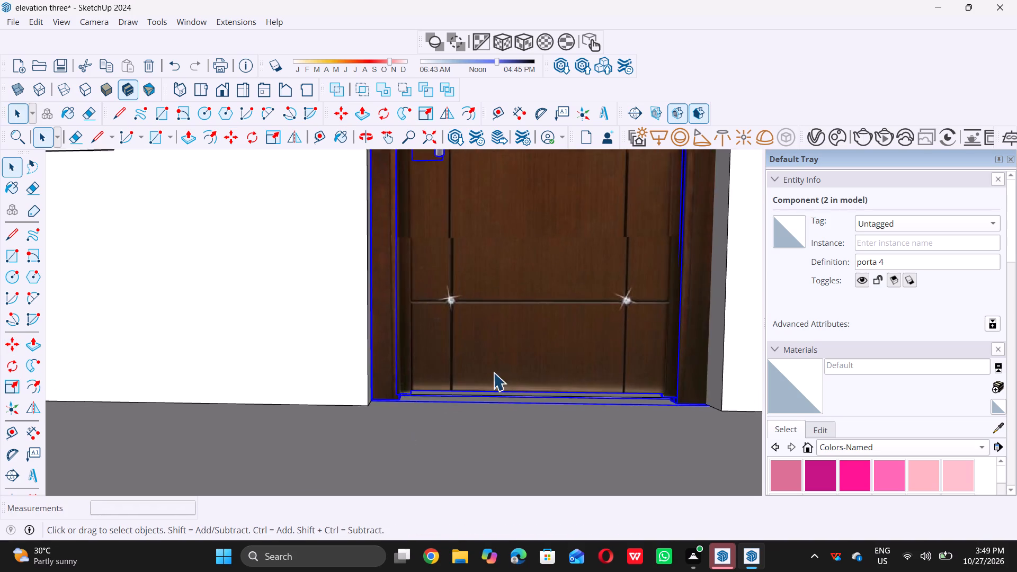
{"action": "scroll", "coordinate": [493, 372], "scroll_direction": "down", "scroll_amount": 20}
{"action": "scroll", "coordinate": [493, 372], "scroll_direction": "down", "scroll_amount": 5}
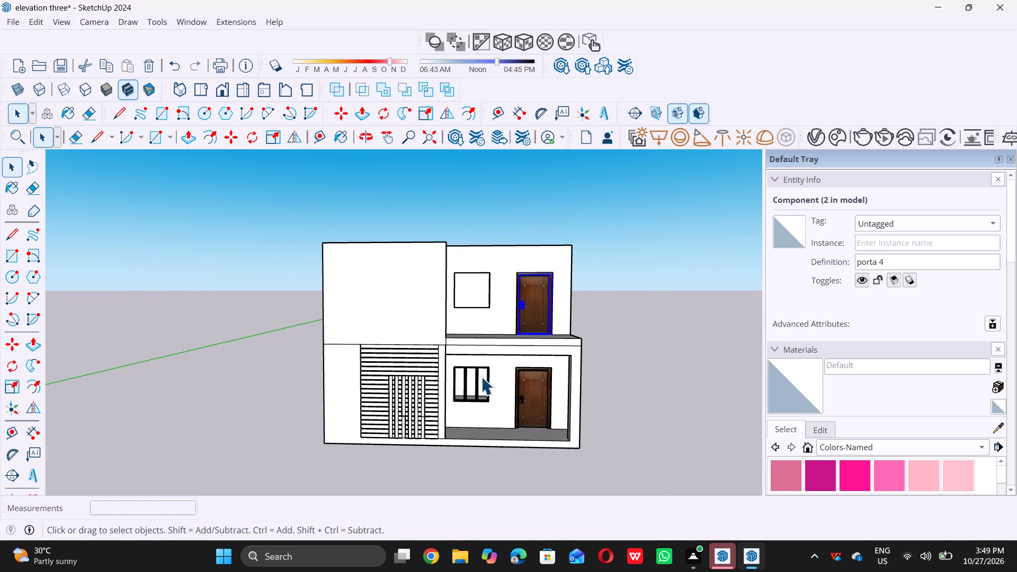
{"action": "scroll", "coordinate": [464, 387], "scroll_direction": "up", "scroll_amount": 10}
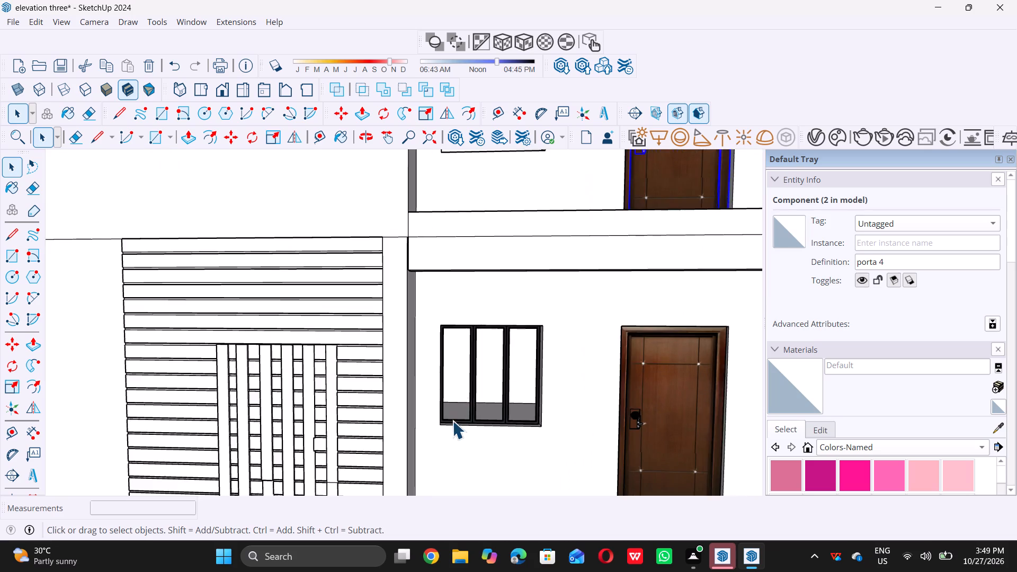
{"action": "scroll", "coordinate": [450, 421], "scroll_direction": "up", "scroll_amount": 19}
{"action": "left_click", "coordinate": [435, 425]}
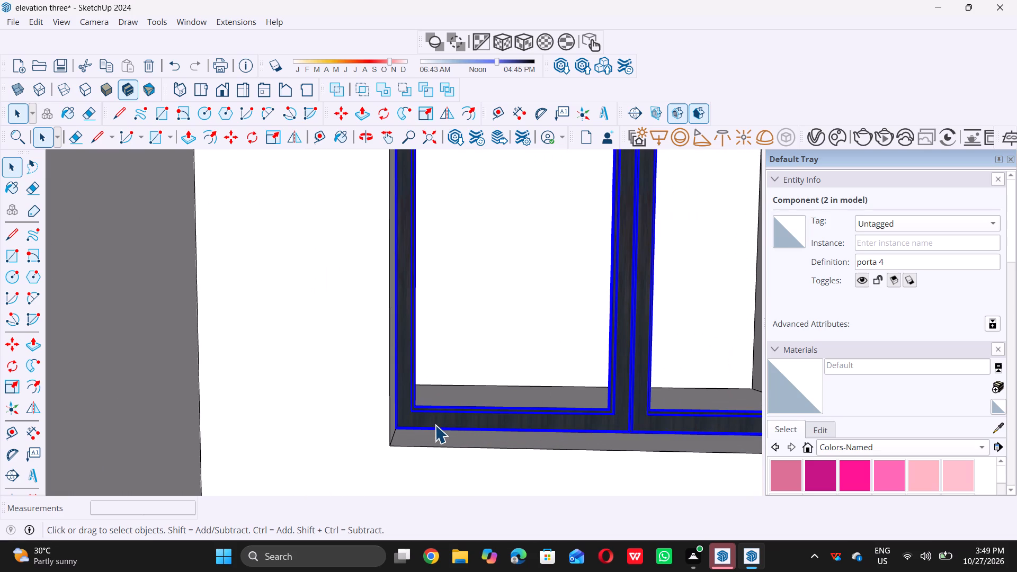
{"action": "key", "text": "m"}
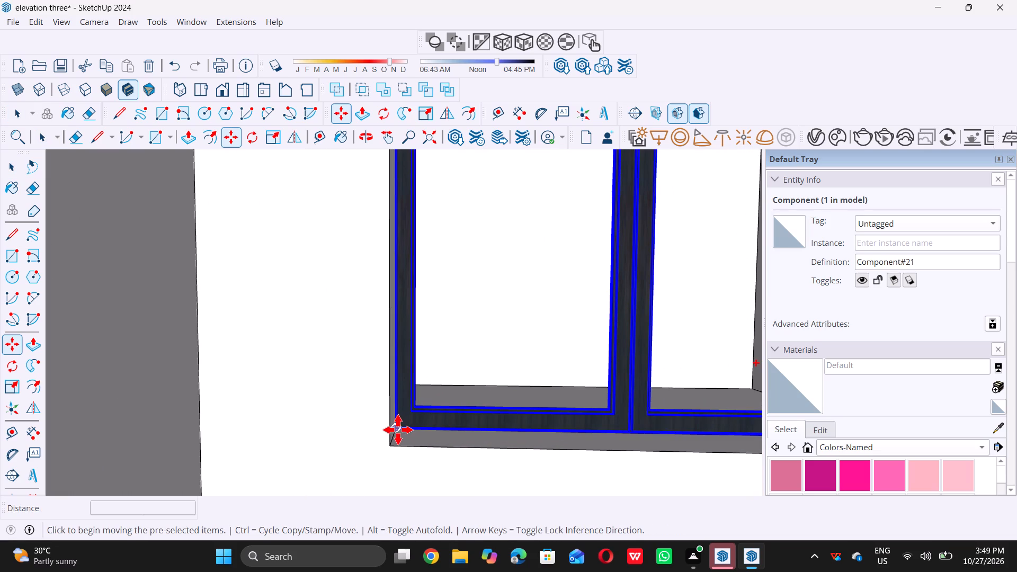
{"action": "left_click", "coordinate": [395, 429]}
{"action": "scroll", "coordinate": [398, 429], "scroll_direction": "down", "scroll_amount": 11}
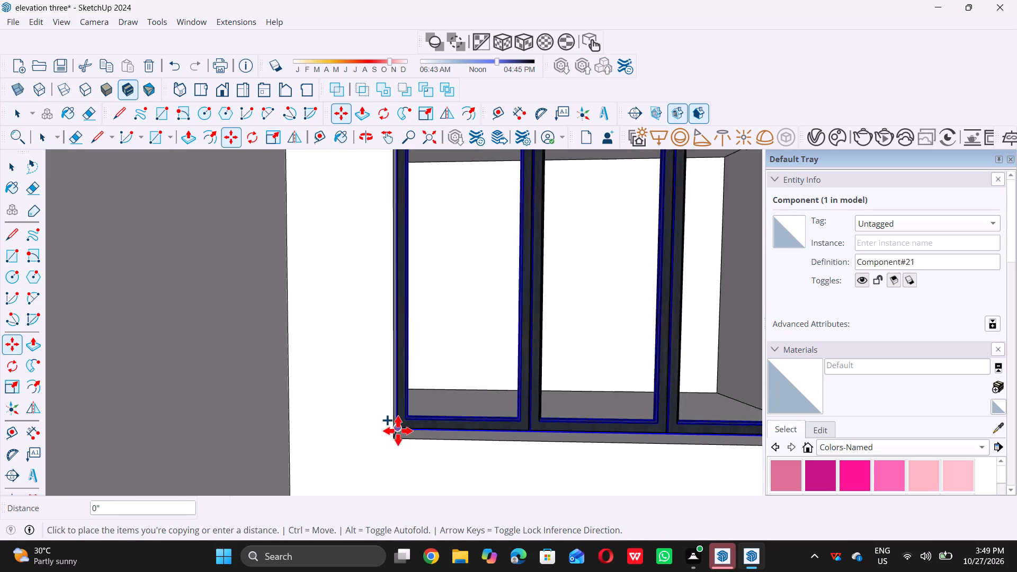
{"action": "scroll", "coordinate": [398, 431], "scroll_direction": "down", "scroll_amount": 5}
{"action": "scroll", "coordinate": [397, 432], "scroll_direction": "up", "scroll_amount": 1}
{"action": "scroll", "coordinate": [397, 432], "scroll_direction": "down", "scroll_amount": 17}
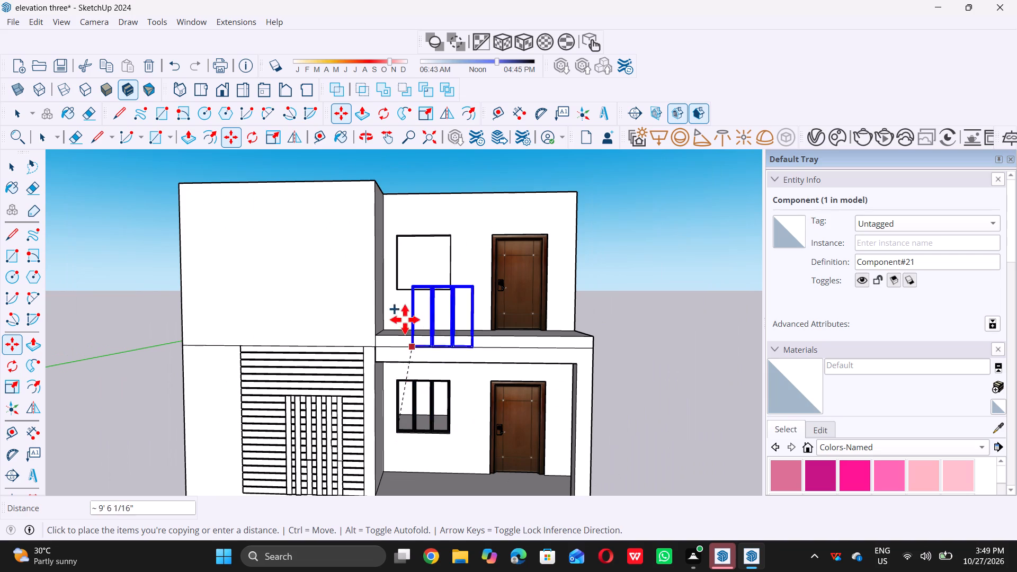
{"action": "scroll", "coordinate": [392, 292], "scroll_direction": "up", "scroll_amount": 11}
{"action": "middle_click_drag", "start_coordinate": [407, 278], "coordinate": [381, 324]}
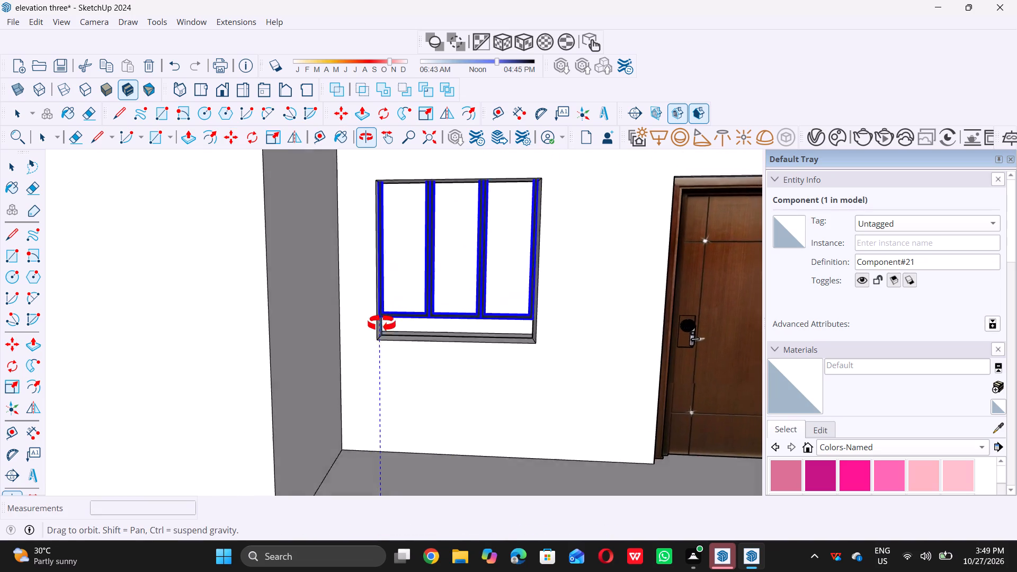
{"action": "middle_click_drag", "start_coordinate": [381, 324], "coordinate": [381, 325]}
{"action": "scroll", "coordinate": [353, 382], "scroll_direction": "up", "scroll_amount": 5}
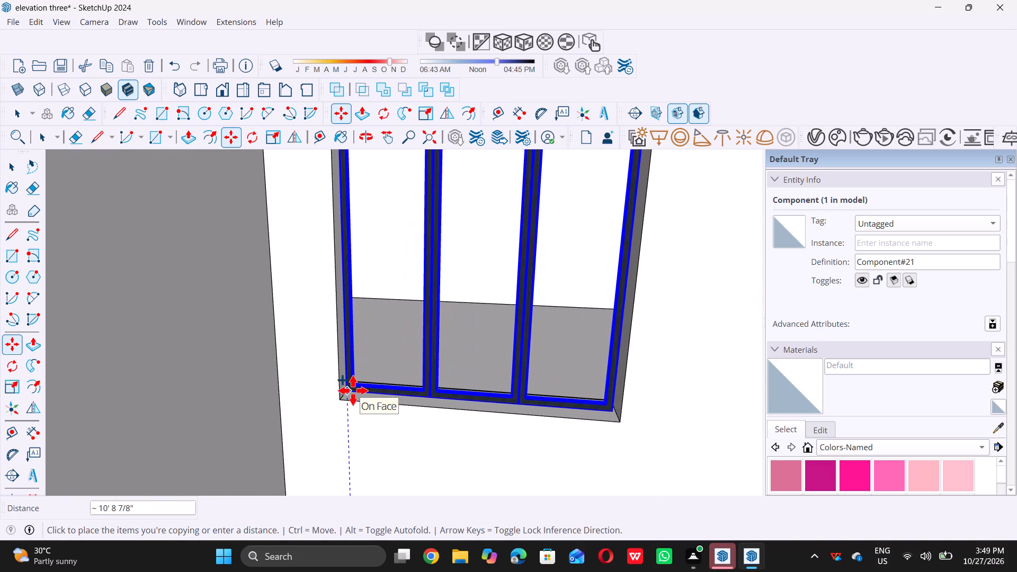
{"action": "scroll", "coordinate": [354, 390], "scroll_direction": "up", "scroll_amount": 3}
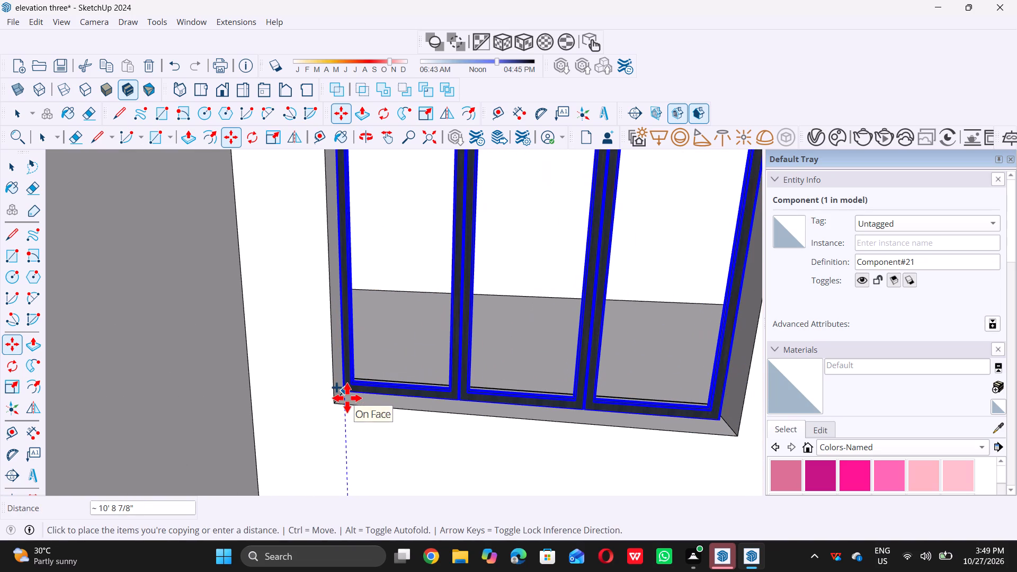
{"action": "scroll", "coordinate": [346, 397], "scroll_direction": "up", "scroll_amount": 8}
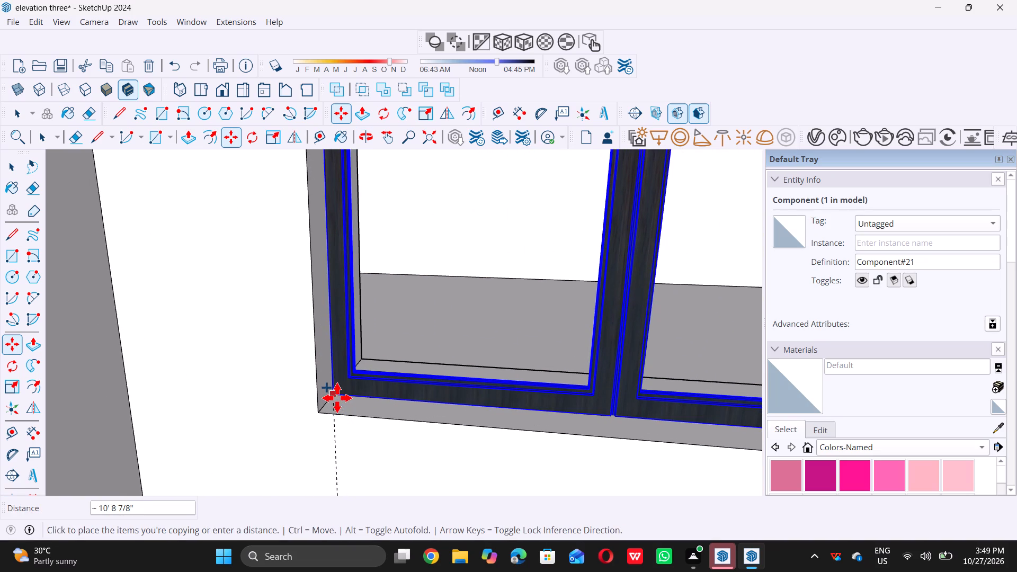
{"action": "scroll", "coordinate": [336, 399], "scroll_direction": "up", "scroll_amount": 6}
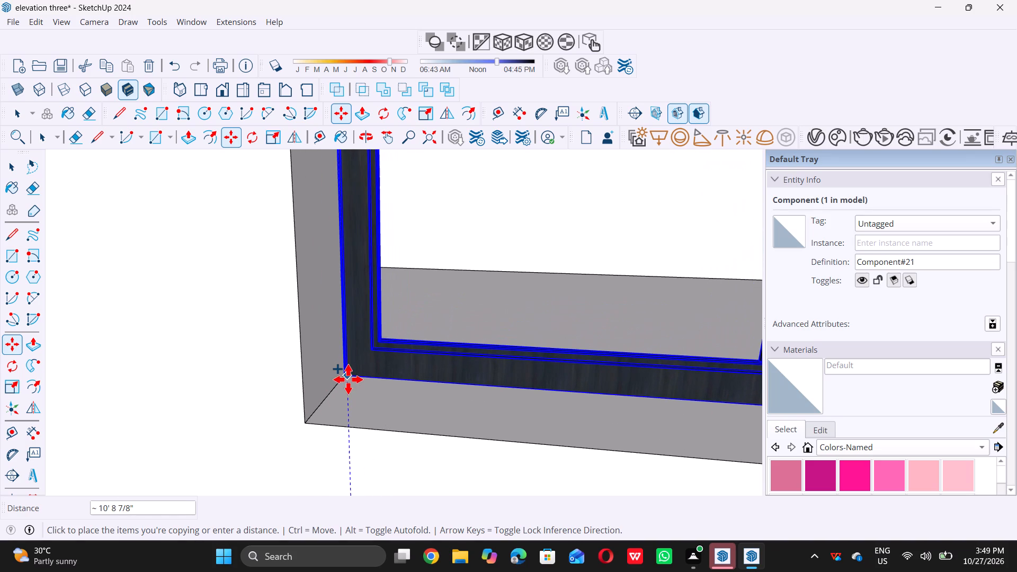
{"action": "left_click", "coordinate": [347, 380]}
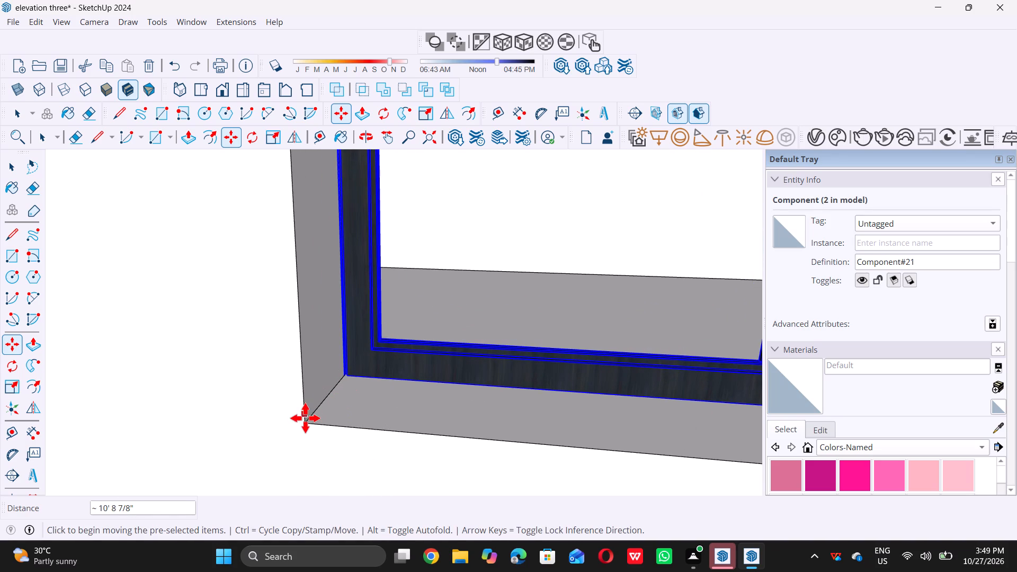
Move the copied upper-storey window about 4 3/16" forward from its lower frame corner to the opening's outer lower corner.
{"action": "scroll", "coordinate": [305, 418], "scroll_direction": "up", "scroll_amount": 5}
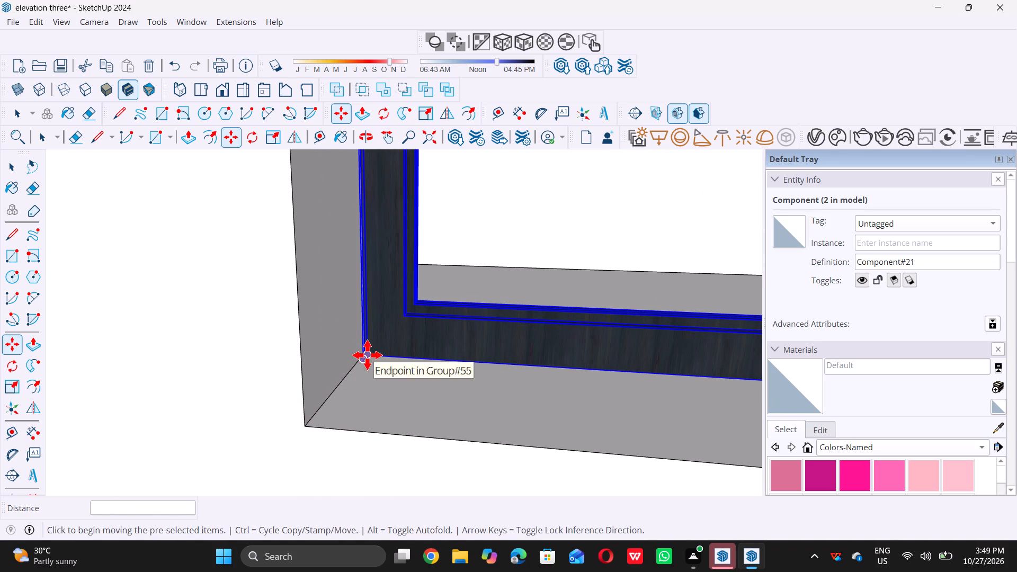
{"action": "left_click", "coordinate": [367, 355]}
{"action": "left_click", "coordinate": [307, 424]}
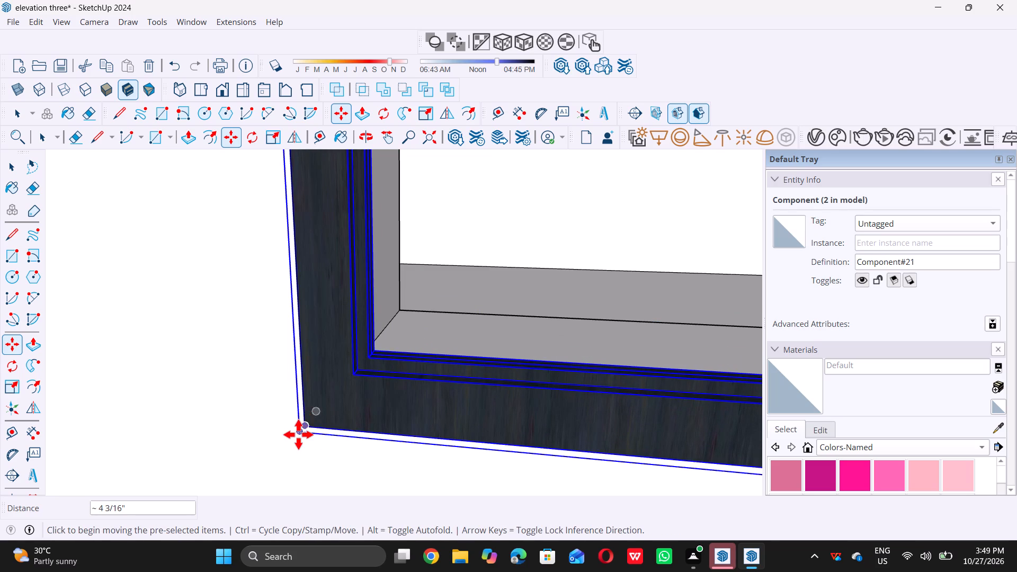
Move the upper-storey window 4 1/2" back from its lower frame corner to the midpoint of the opening's lower depth edge.
{"action": "scroll", "coordinate": [297, 437], "scroll_direction": "up", "scroll_amount": 11}
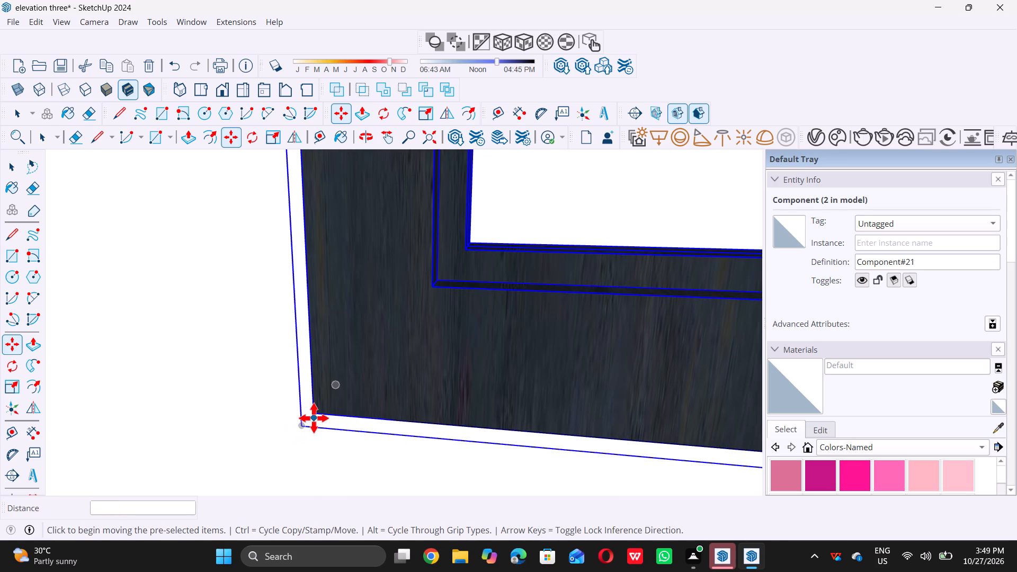
{"action": "left_click", "coordinate": [315, 416]}
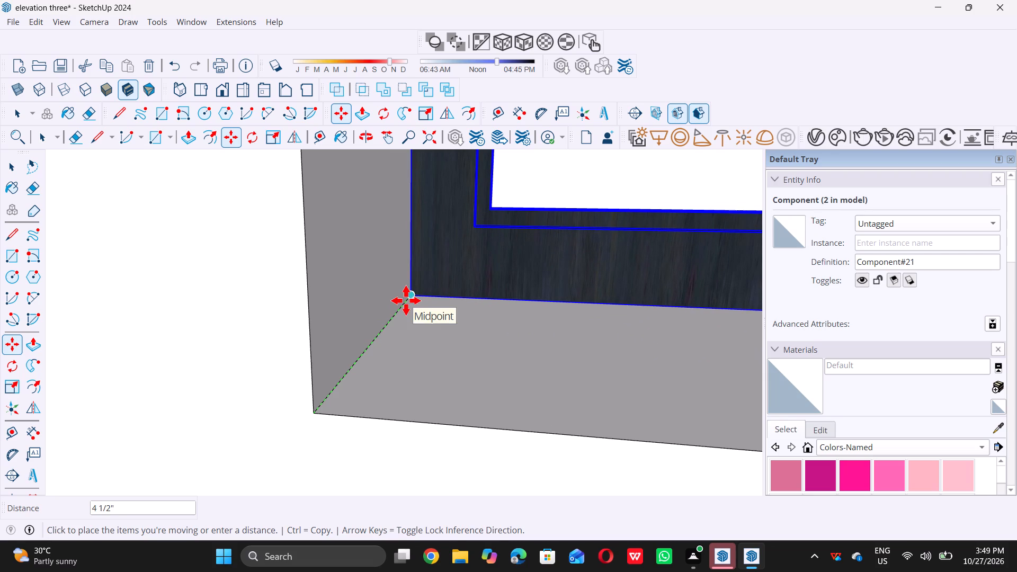
{"action": "left_click", "coordinate": [406, 300]}
{"action": "scroll", "coordinate": [379, 324], "scroll_direction": "down", "scroll_amount": 20}
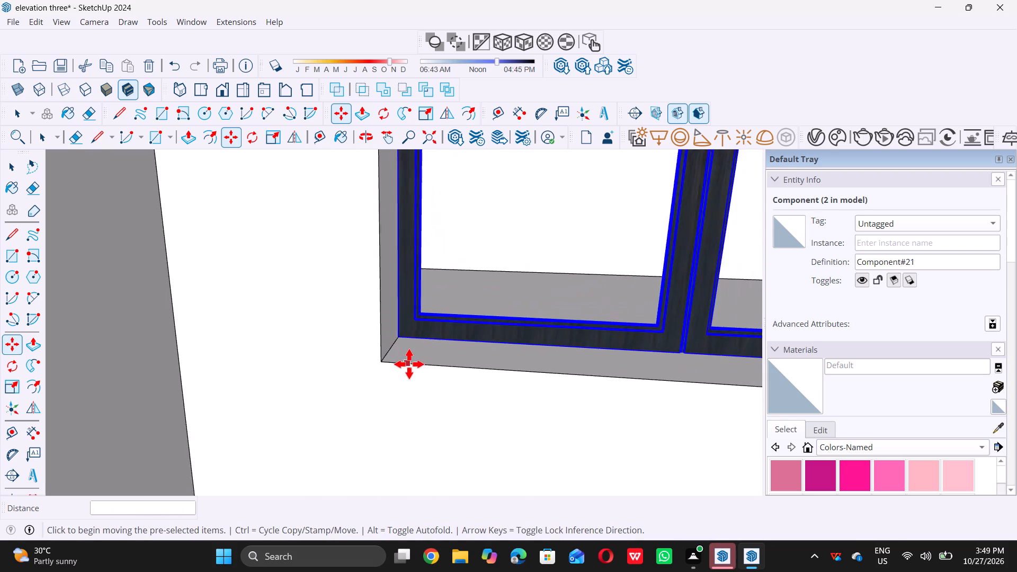
{"action": "scroll", "coordinate": [409, 364], "scroll_direction": "down", "scroll_amount": 3}
{"action": "scroll", "coordinate": [409, 364], "scroll_direction": "up", "scroll_amount": 1}
{"action": "scroll", "coordinate": [417, 369], "scroll_direction": "down", "scroll_amount": 18}
{"action": "middle_click", "coordinate": [435, 399]}
{"action": "key", "text": "space"}
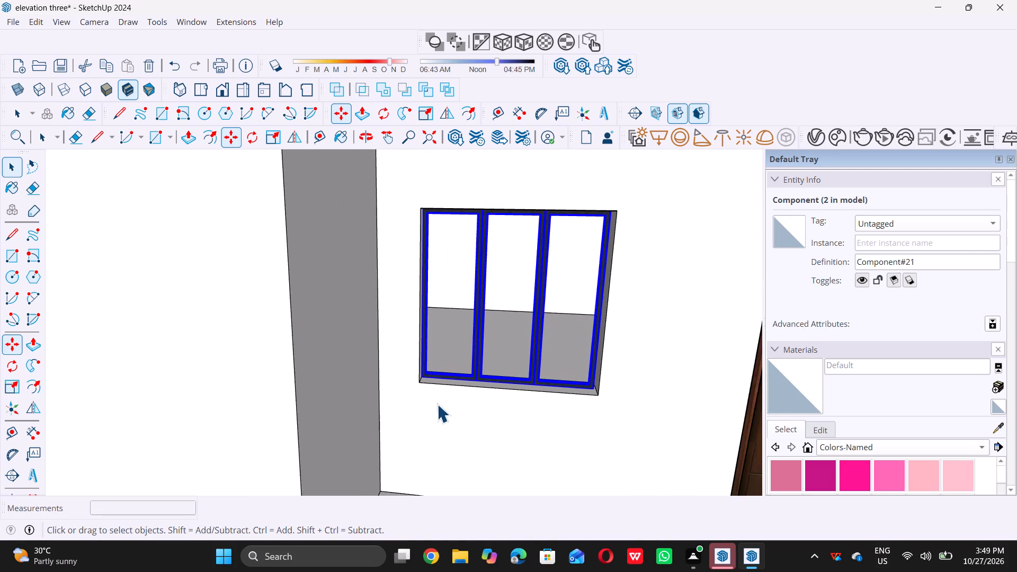
{"action": "scroll", "coordinate": [437, 404], "scroll_direction": "down", "scroll_amount": 20}
{"action": "scroll", "coordinate": [437, 404], "scroll_direction": "down", "scroll_amount": 3}
{"action": "middle_click", "coordinate": [438, 402]}
{"action": "left_click", "coordinate": [617, 398]}
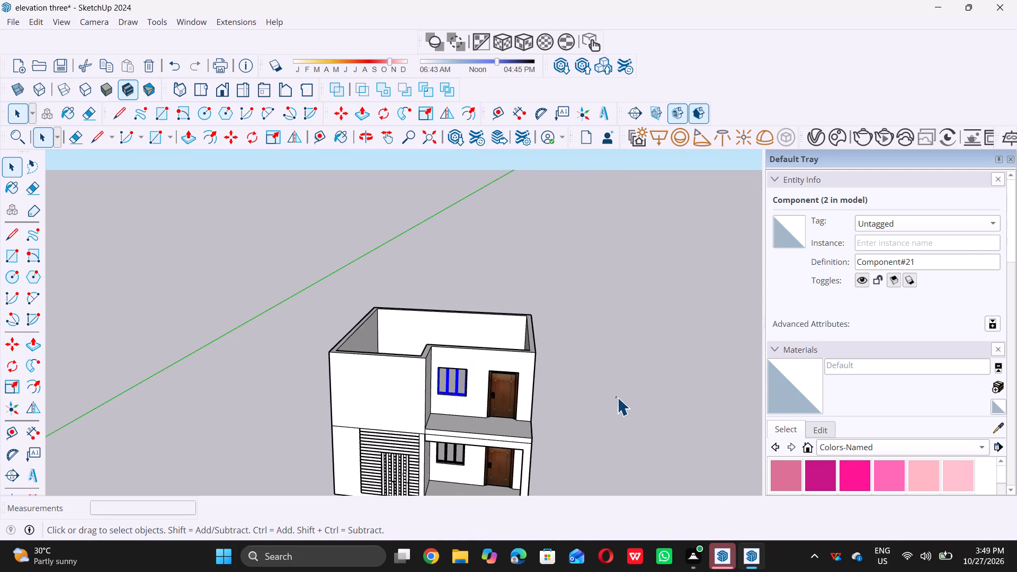
Examine the whole front elevation with the fitted upper-storey window and door from several angles.
{"action": "scroll", "coordinate": [454, 306], "scroll_direction": "down", "scroll_amount": 12}
{"action": "middle_click_drag", "start_coordinate": [476, 358], "coordinate": [495, 344]}
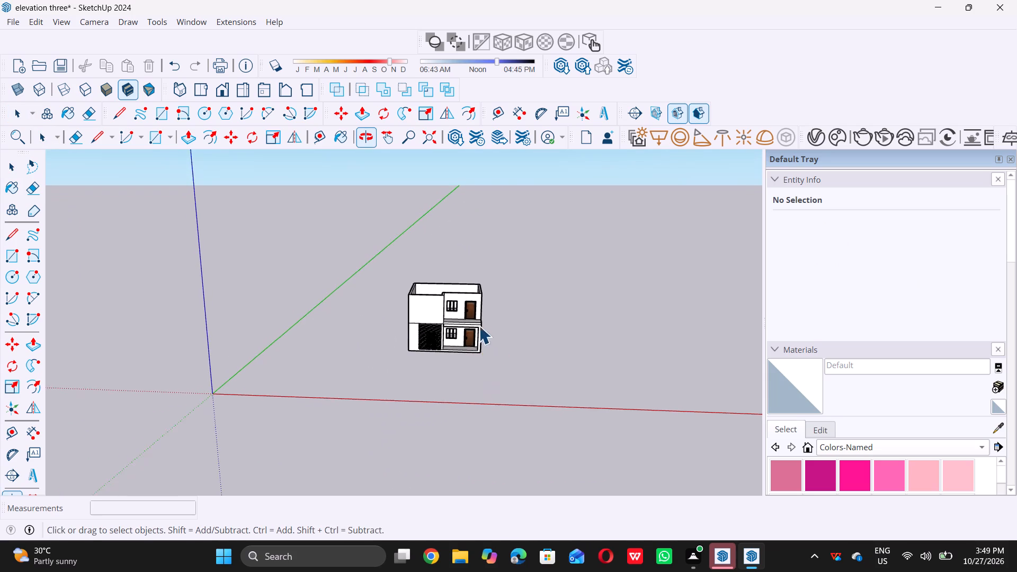
{"action": "scroll", "coordinate": [472, 326], "scroll_direction": "up", "scroll_amount": 13}
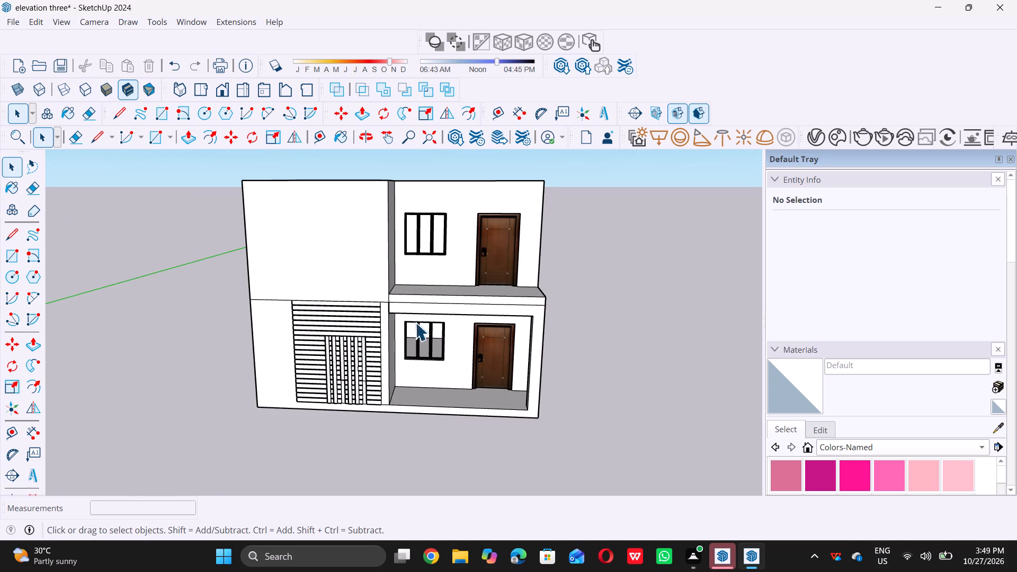
{"action": "scroll", "coordinate": [375, 369], "scroll_direction": "down", "scroll_amount": 5}
{"action": "middle_click_drag", "start_coordinate": [419, 314], "coordinate": [433, 281]}
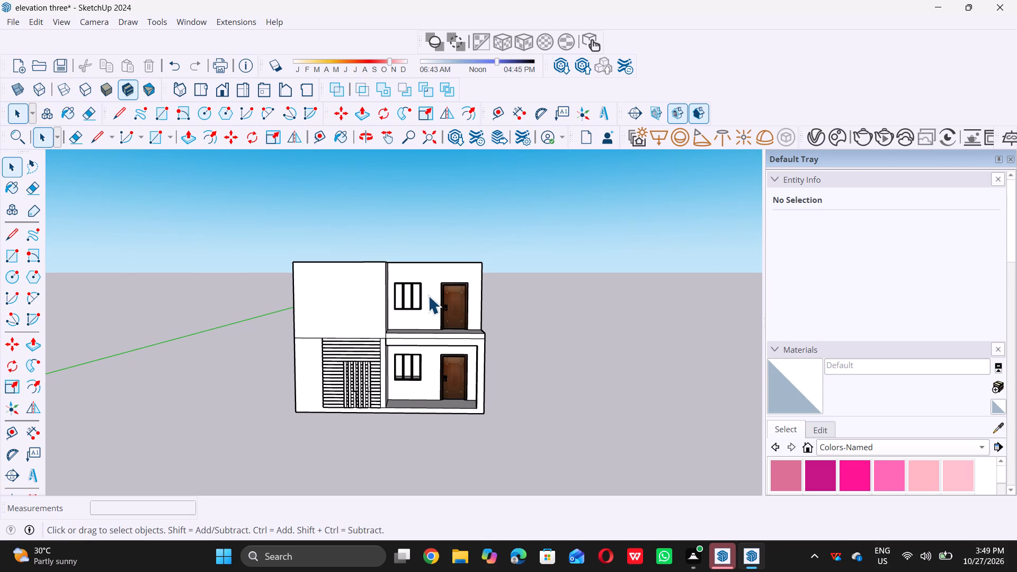
{"action": "middle_click_drag", "start_coordinate": [429, 293], "coordinate": [472, 280]}
{"action": "scroll", "coordinate": [425, 319], "scroll_direction": "up", "scroll_amount": 5}
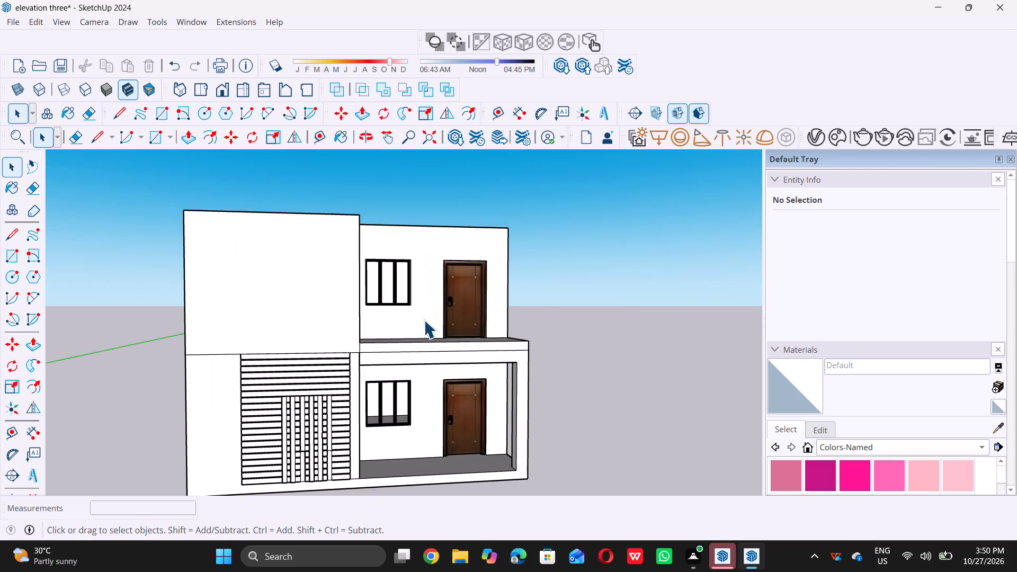
{"action": "scroll", "coordinate": [424, 320], "scroll_direction": "up", "scroll_amount": 4}
{"action": "scroll", "coordinate": [444, 310], "scroll_direction": "down", "scroll_amount": 5}
{"action": "middle_click_drag", "start_coordinate": [474, 276], "coordinate": [502, 383]}
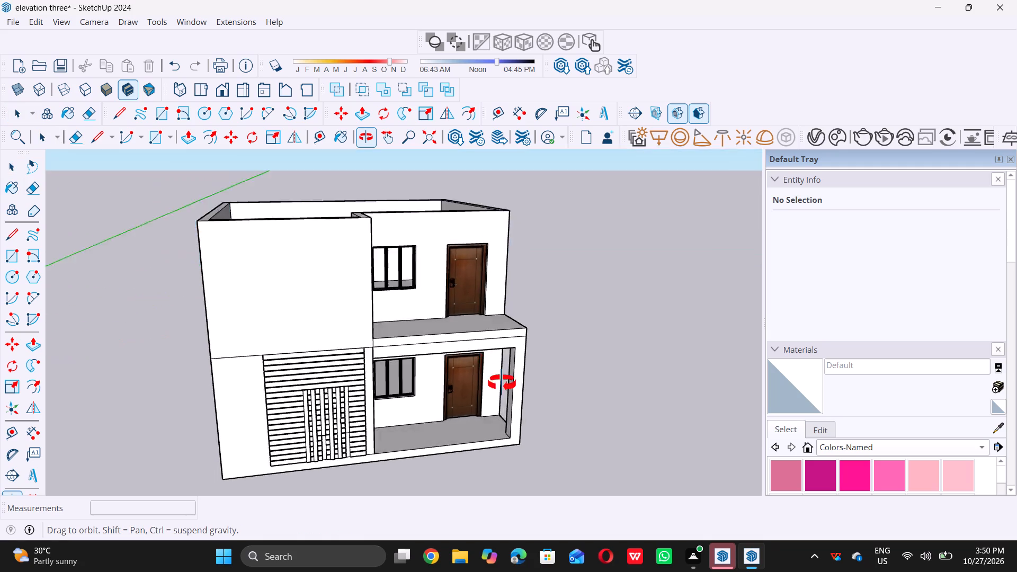
{"action": "middle_click_drag", "start_coordinate": [502, 383], "coordinate": [438, 458]}
Place a guide line on the upper-storey balcony floor 9" in from its outer side edge near the door.
{"action": "scroll", "coordinate": [514, 332], "scroll_direction": "up", "scroll_amount": 4}
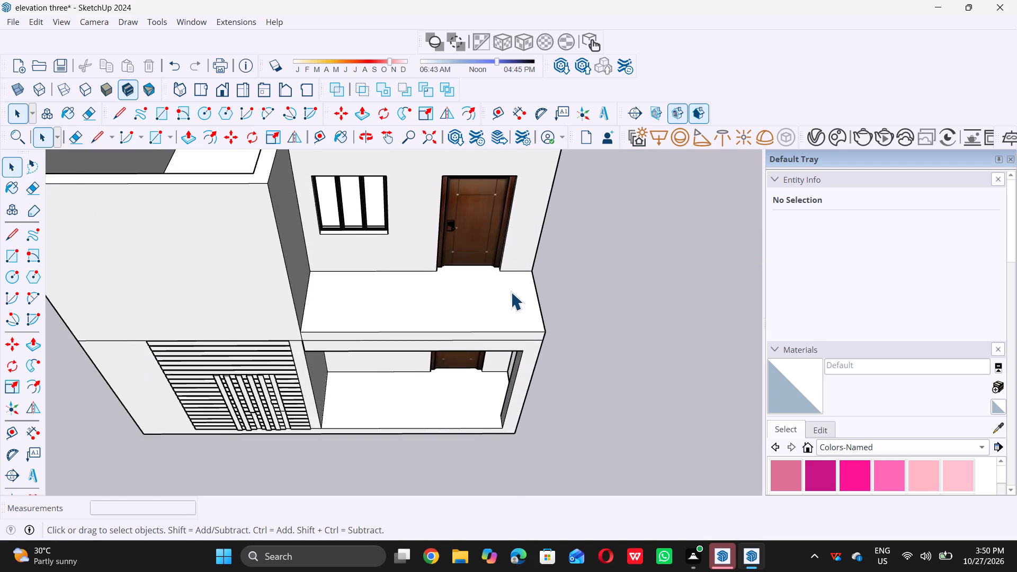
{"action": "scroll", "coordinate": [511, 292], "scroll_direction": "up", "scroll_amount": 9}
{"action": "scroll", "coordinate": [521, 281], "scroll_direction": "down", "scroll_amount": 6}
{"action": "middle_click_drag", "start_coordinate": [532, 277], "coordinate": [512, 310]}
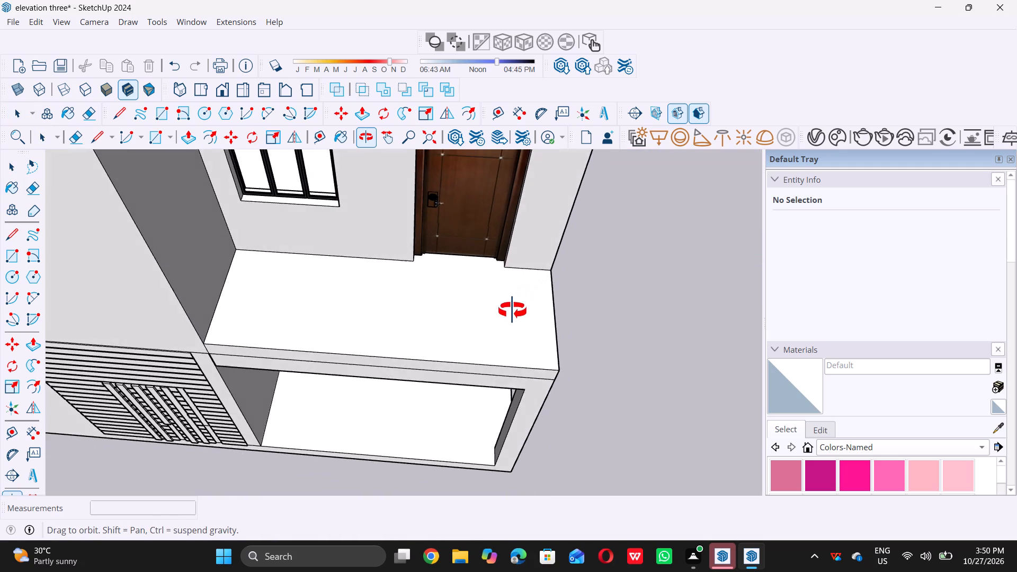
{"action": "middle_click_drag", "start_coordinate": [512, 310], "coordinate": [514, 311]}
{"action": "key", "text": "t"}
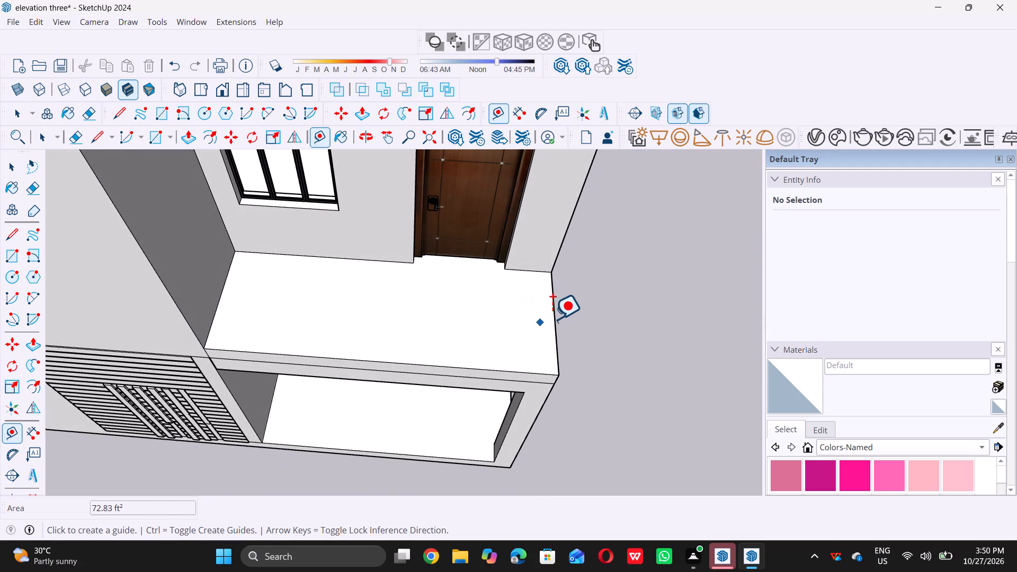
{"action": "left_click", "coordinate": [552, 319]}
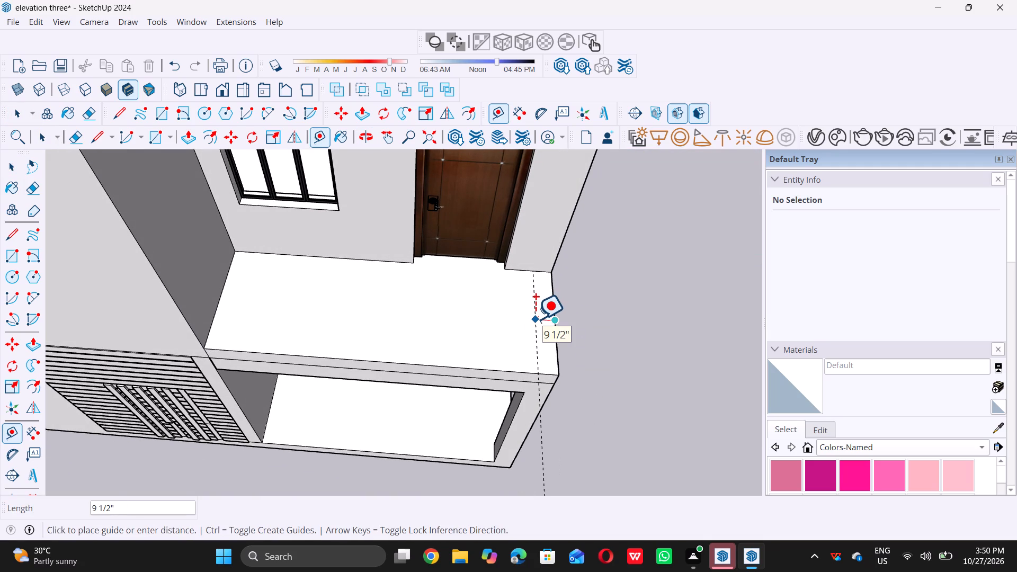
{"action": "key", "text": "9"}
{"action": "key", "text": "shift+quotedbl"}
{"action": "key", "text": "Return"}
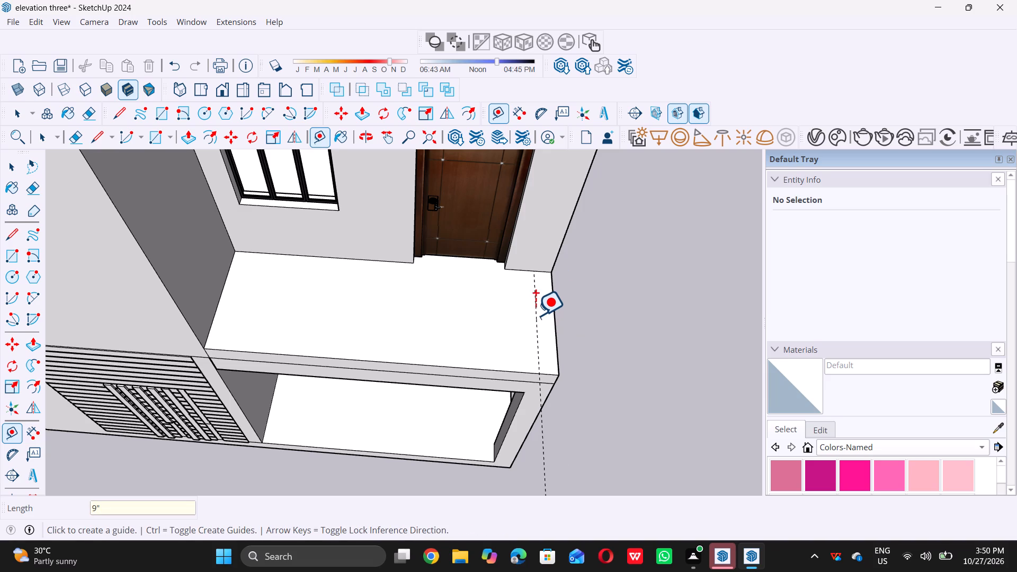
Place a second guide line on the balcony floor 9" in from its front edge.
{"action": "left_click", "coordinate": [451, 367]}
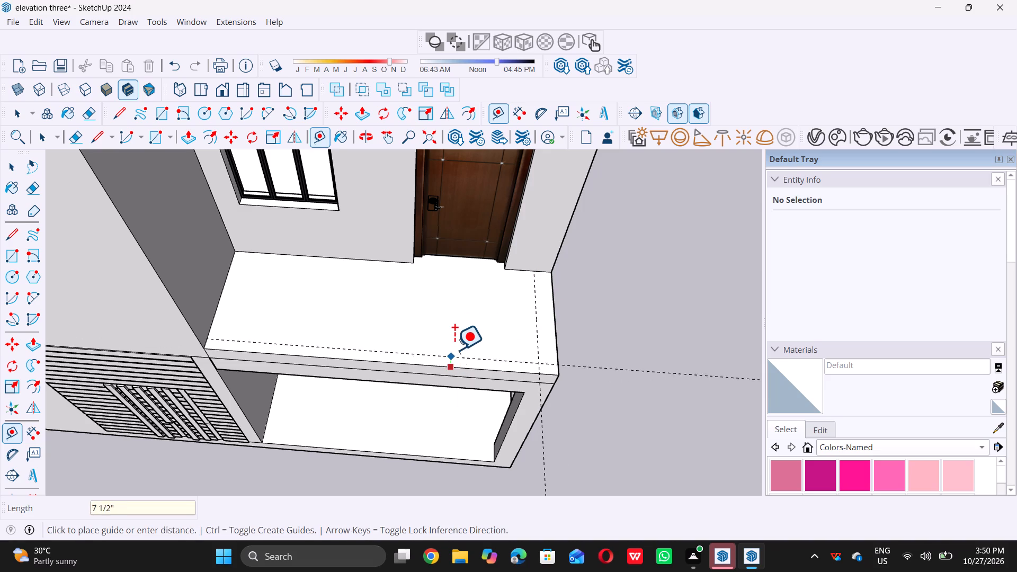
{"action": "key", "text": "9"}
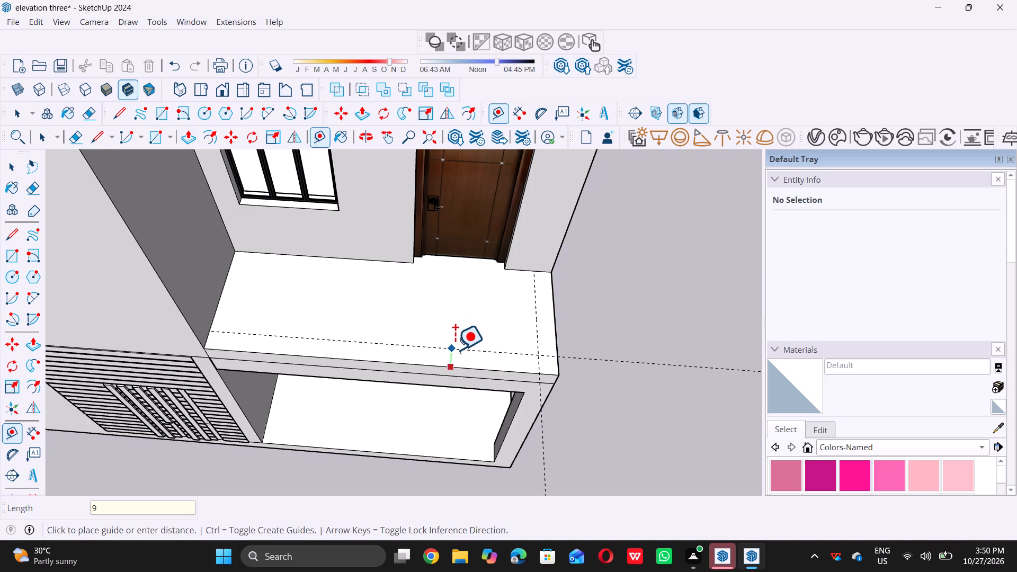
{"action": "key", "text": "shift+quotedbl"}
{"action": "key", "text": "Return"}
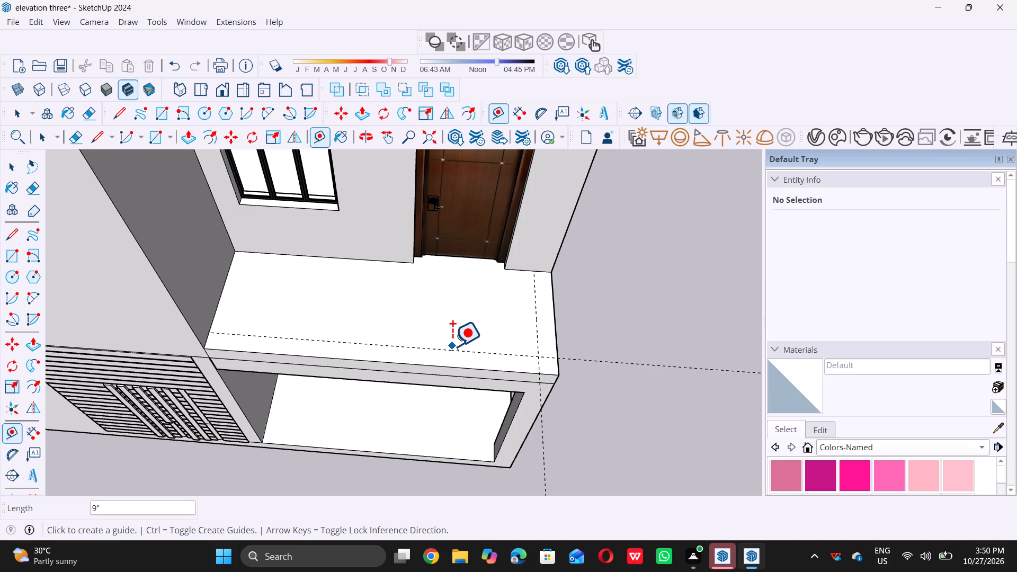
{"action": "key", "text": "space"}
Push/Pull the narrow side face 3/8" to close the gap where the strip beside the louvred panel meets the balcony beam.
{"action": "scroll", "coordinate": [461, 436], "scroll_direction": "down", "scroll_amount": 5}
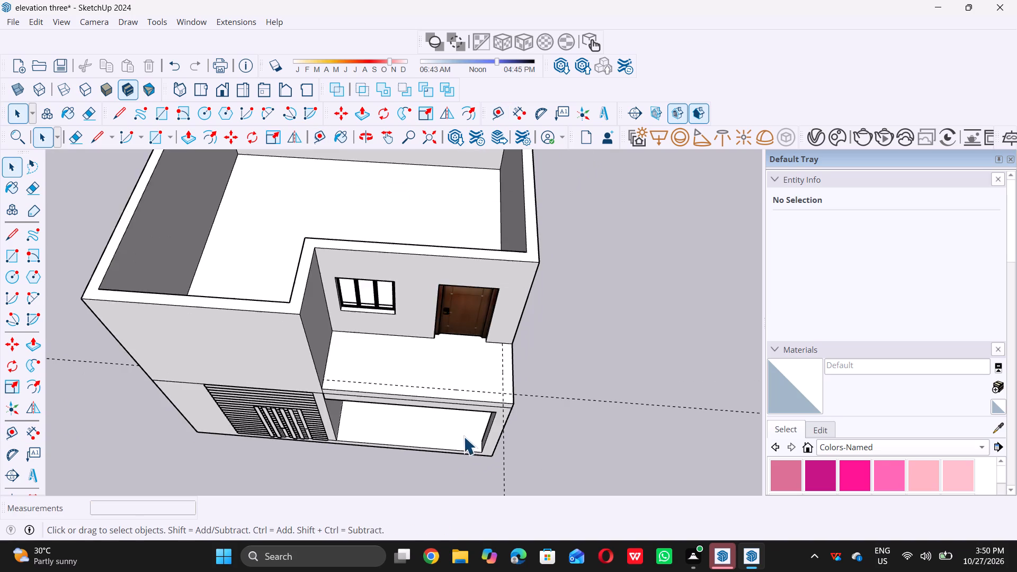
{"action": "middle_click_drag", "start_coordinate": [466, 414], "coordinate": [489, 211]}
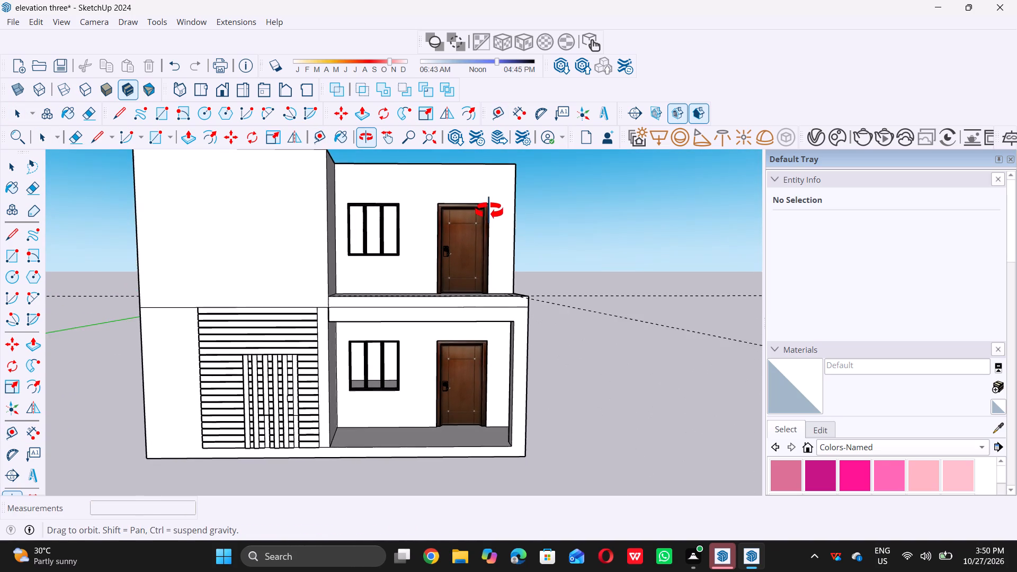
{"action": "middle_click_drag", "start_coordinate": [489, 211], "coordinate": [489, 208]}
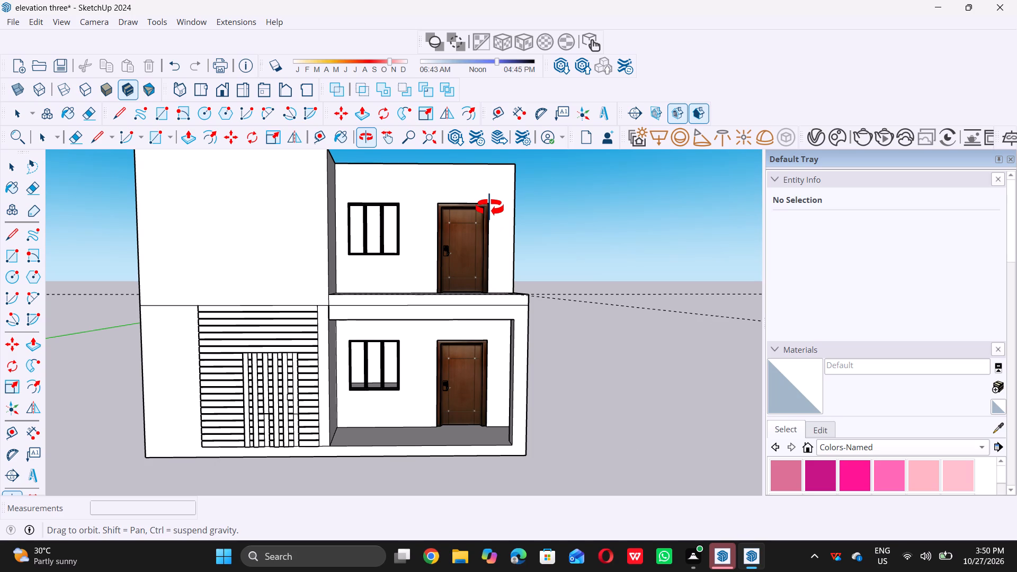
{"action": "middle_click_drag", "start_coordinate": [489, 208], "coordinate": [492, 202]}
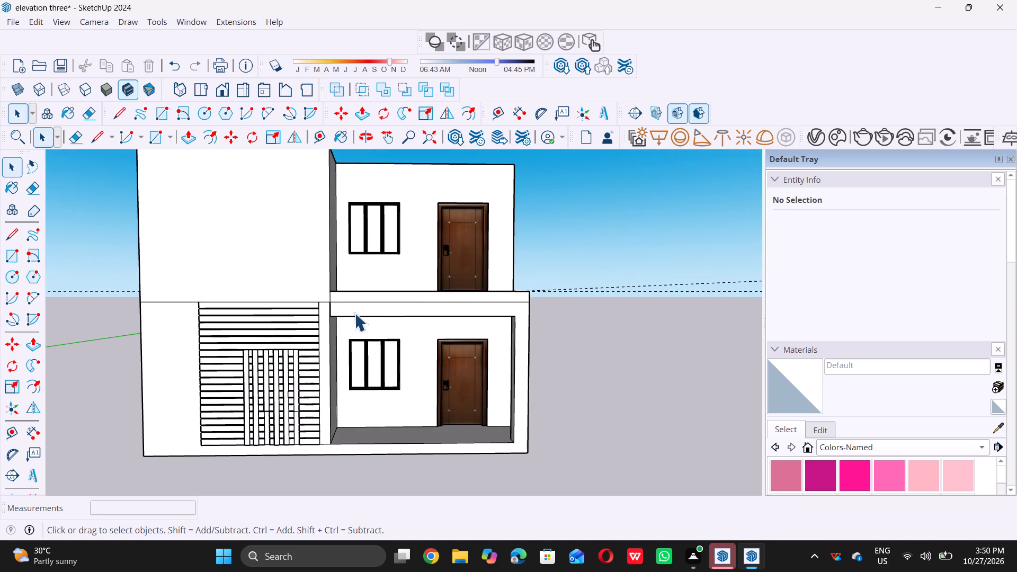
{"action": "scroll", "coordinate": [354, 313], "scroll_direction": "up", "scroll_amount": 5}
{"action": "scroll", "coordinate": [281, 311], "scroll_direction": "up", "scroll_amount": 16}
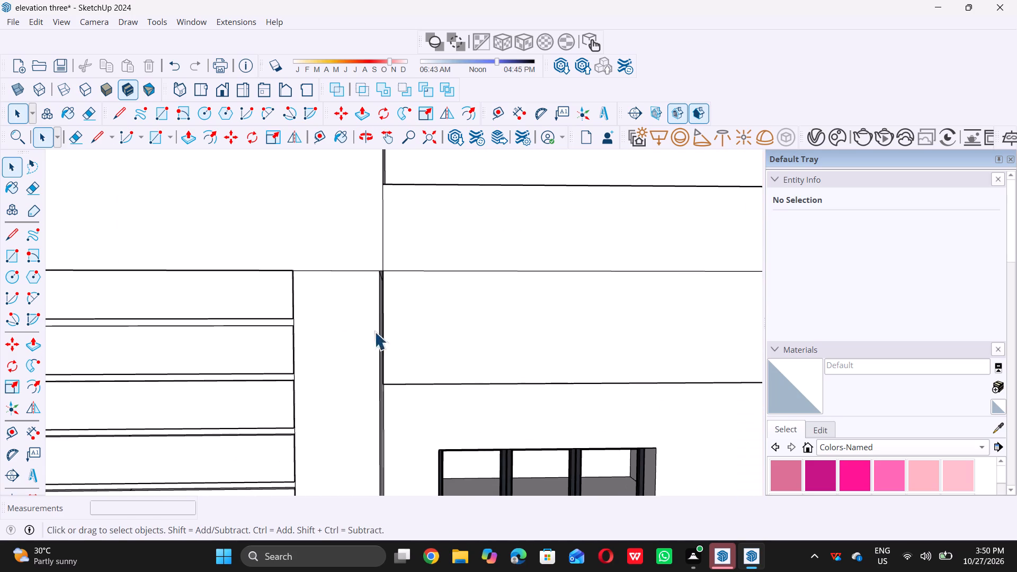
{"action": "middle_click_drag", "start_coordinate": [395, 343], "coordinate": [432, 315]}
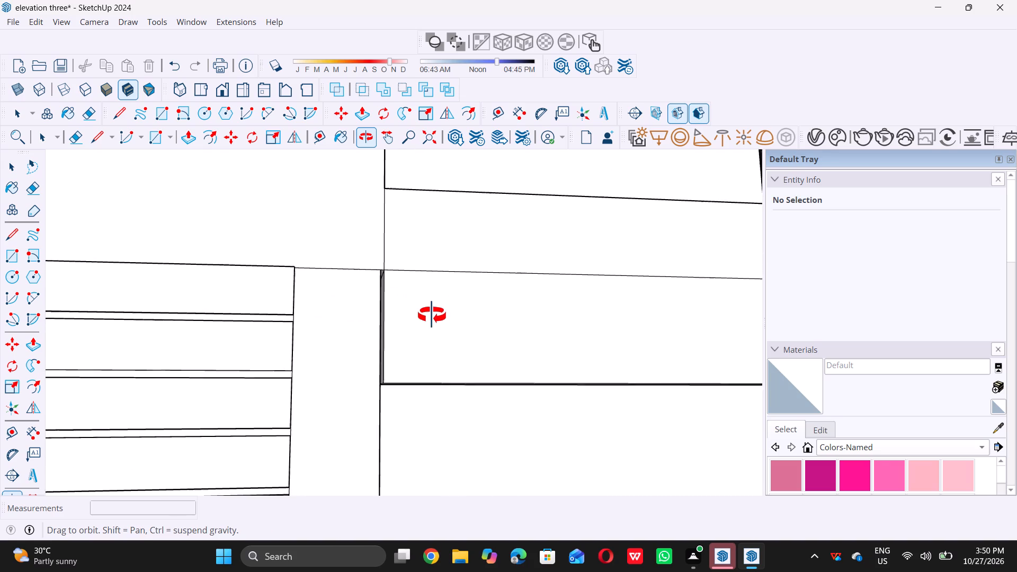
{"action": "middle_click_drag", "start_coordinate": [432, 315], "coordinate": [386, 339]}
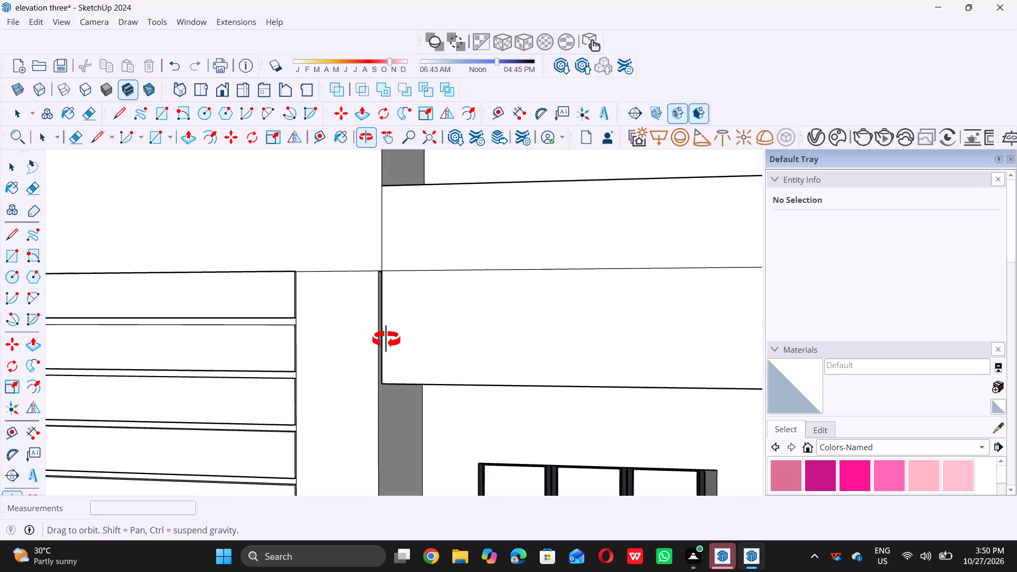
{"action": "middle_click_drag", "start_coordinate": [386, 339], "coordinate": [388, 343]}
{"action": "scroll", "coordinate": [349, 360], "scroll_direction": "down", "scroll_amount": 5}
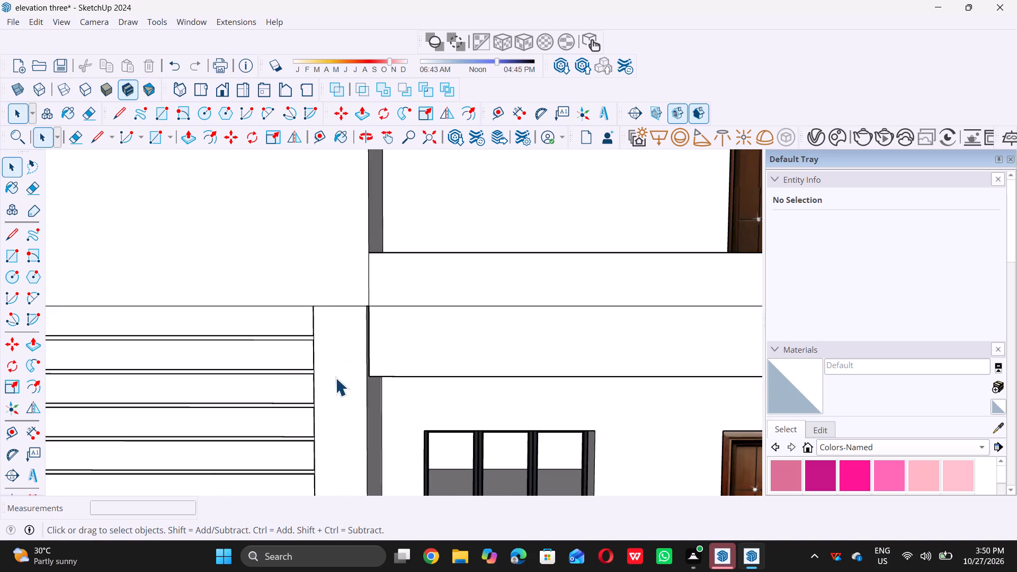
{"action": "scroll", "coordinate": [335, 378], "scroll_direction": "down", "scroll_amount": 6}
{"action": "scroll", "coordinate": [352, 372], "scroll_direction": "up", "scroll_amount": 19}
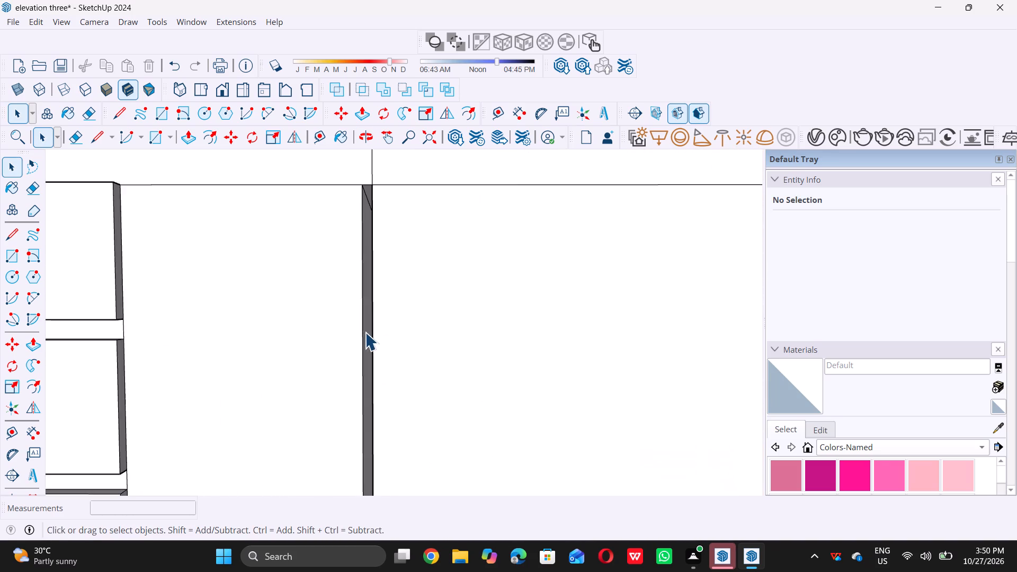
{"action": "scroll", "coordinate": [365, 332], "scroll_direction": "up", "scroll_amount": 17}
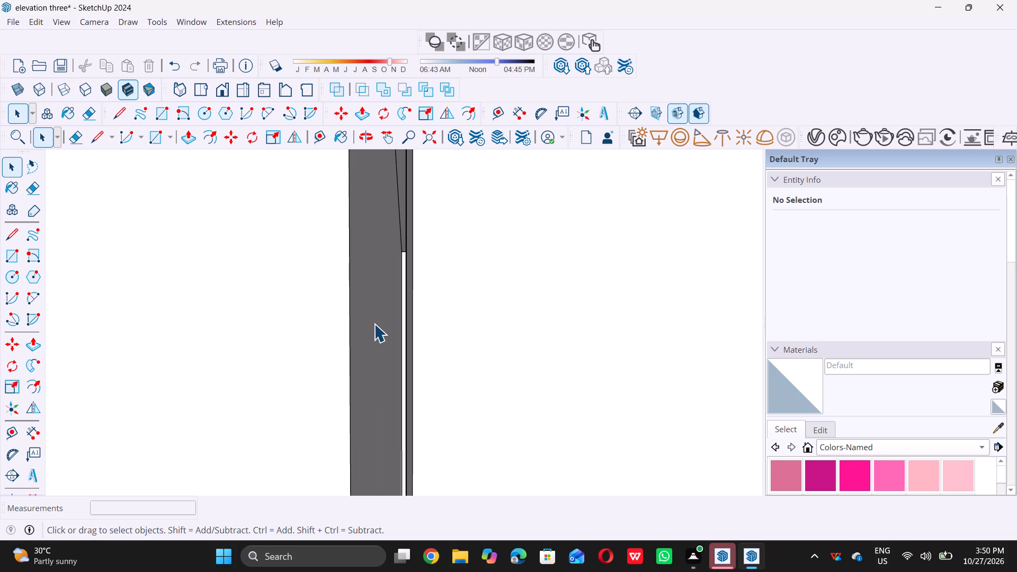
{"action": "middle_click_drag", "start_coordinate": [376, 321], "coordinate": [389, 324]}
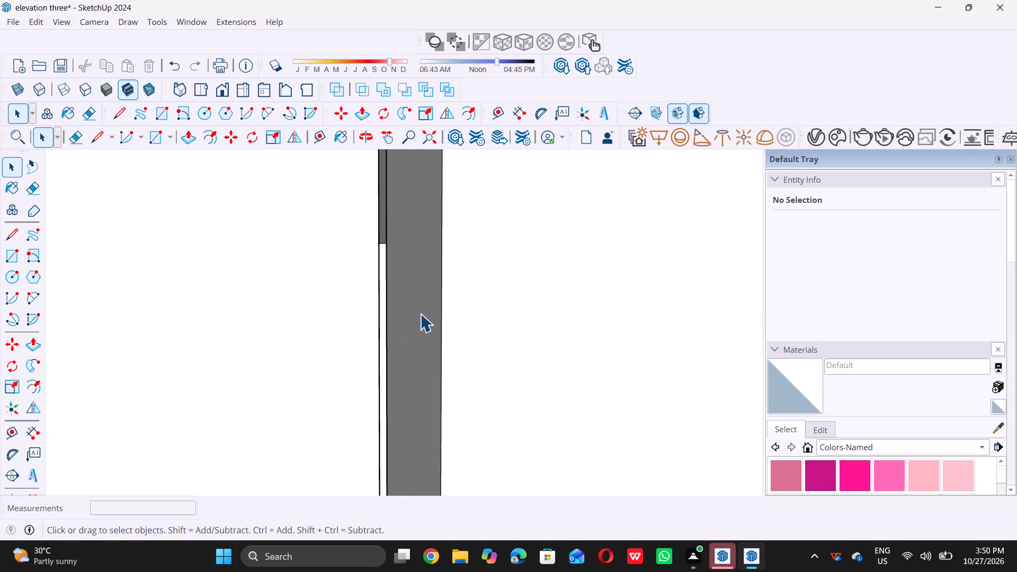
{"action": "left_click", "coordinate": [420, 314]}
{"action": "key", "text": "p"}
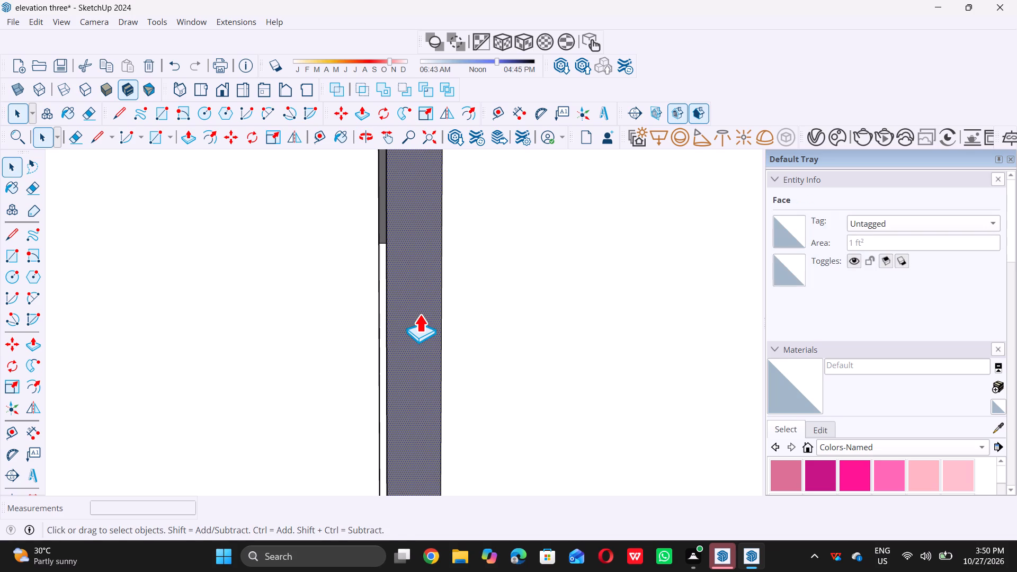
{"action": "left_click", "coordinate": [420, 314]}
{"action": "left_click", "coordinate": [371, 300]}
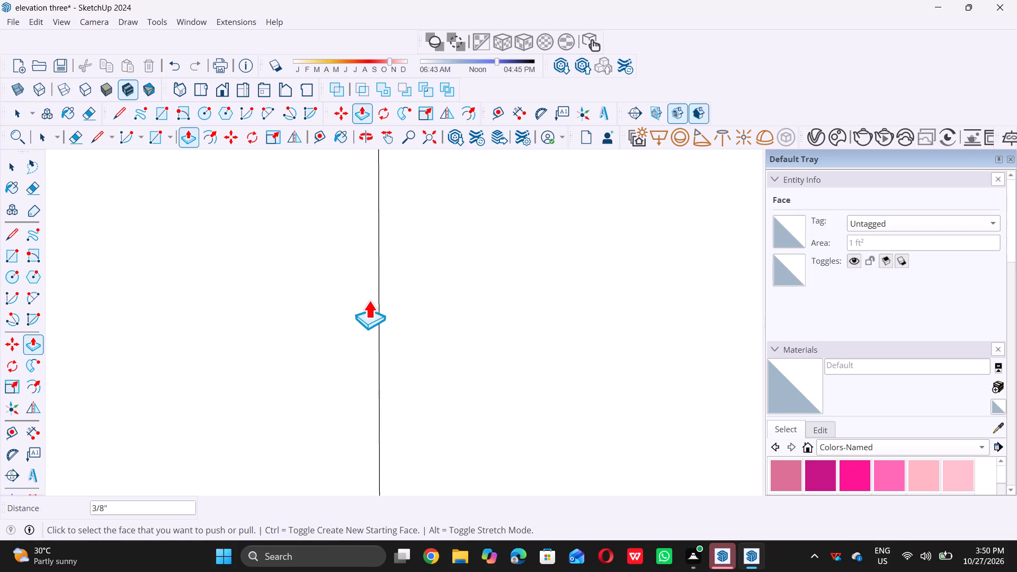
{"action": "scroll", "coordinate": [367, 306], "scroll_direction": "down", "scroll_amount": 20}
{"action": "scroll", "coordinate": [367, 306], "scroll_direction": "down", "scroll_amount": 8}
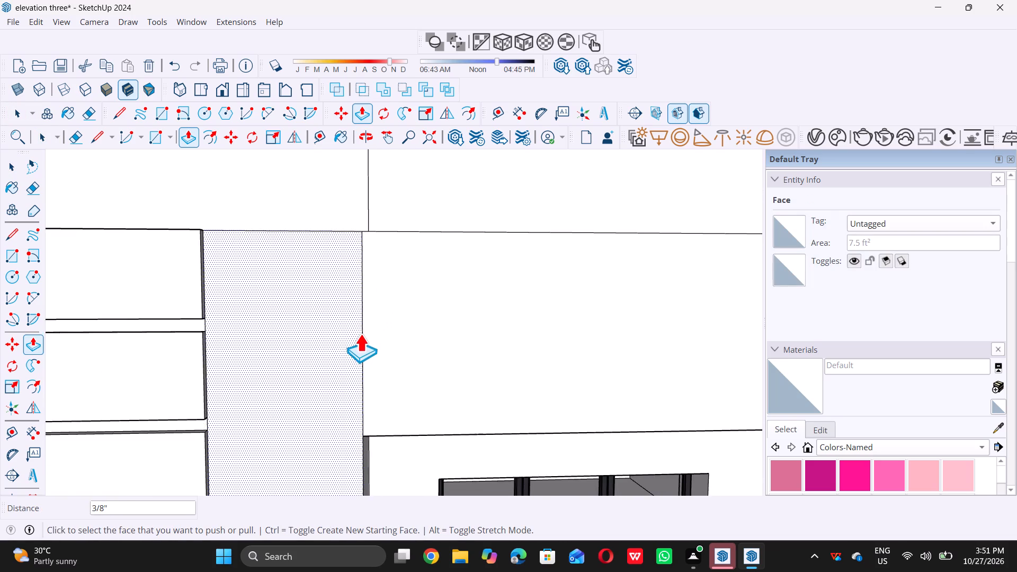
{"action": "scroll", "coordinate": [360, 334], "scroll_direction": "down", "scroll_amount": 13}
{"action": "key", "text": "space"}
{"action": "scroll", "coordinate": [370, 365], "scroll_direction": "down", "scroll_amount": 9}
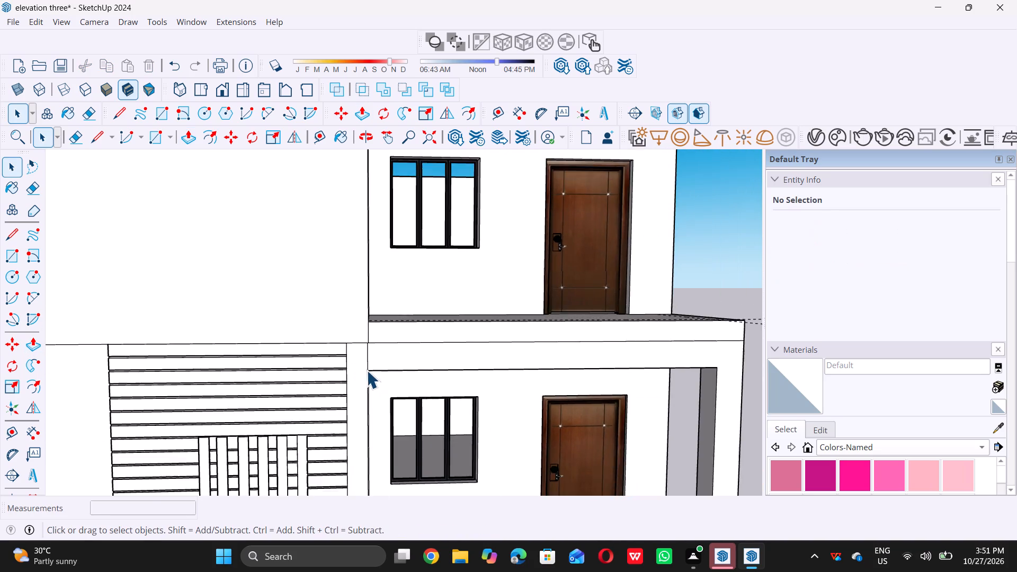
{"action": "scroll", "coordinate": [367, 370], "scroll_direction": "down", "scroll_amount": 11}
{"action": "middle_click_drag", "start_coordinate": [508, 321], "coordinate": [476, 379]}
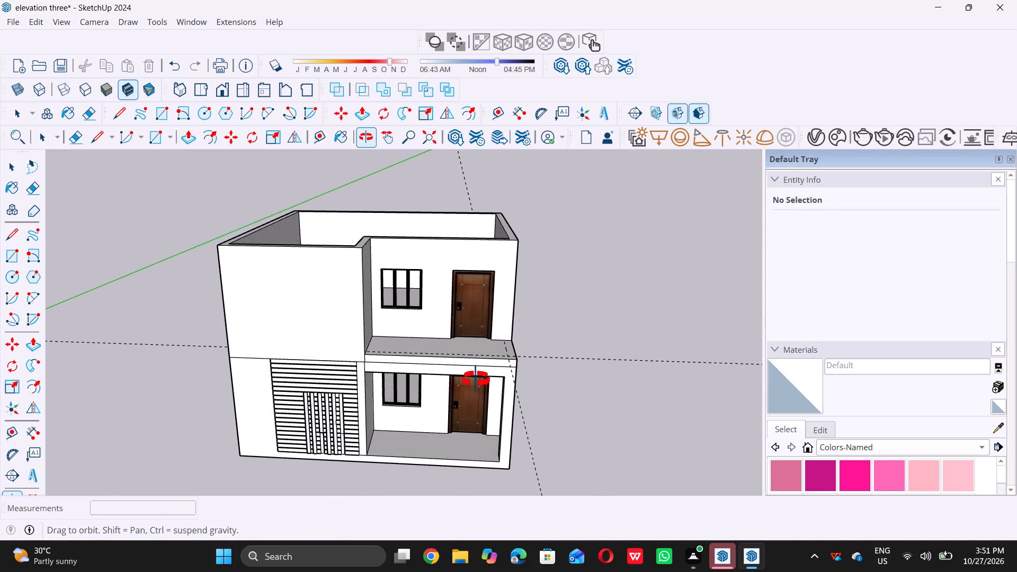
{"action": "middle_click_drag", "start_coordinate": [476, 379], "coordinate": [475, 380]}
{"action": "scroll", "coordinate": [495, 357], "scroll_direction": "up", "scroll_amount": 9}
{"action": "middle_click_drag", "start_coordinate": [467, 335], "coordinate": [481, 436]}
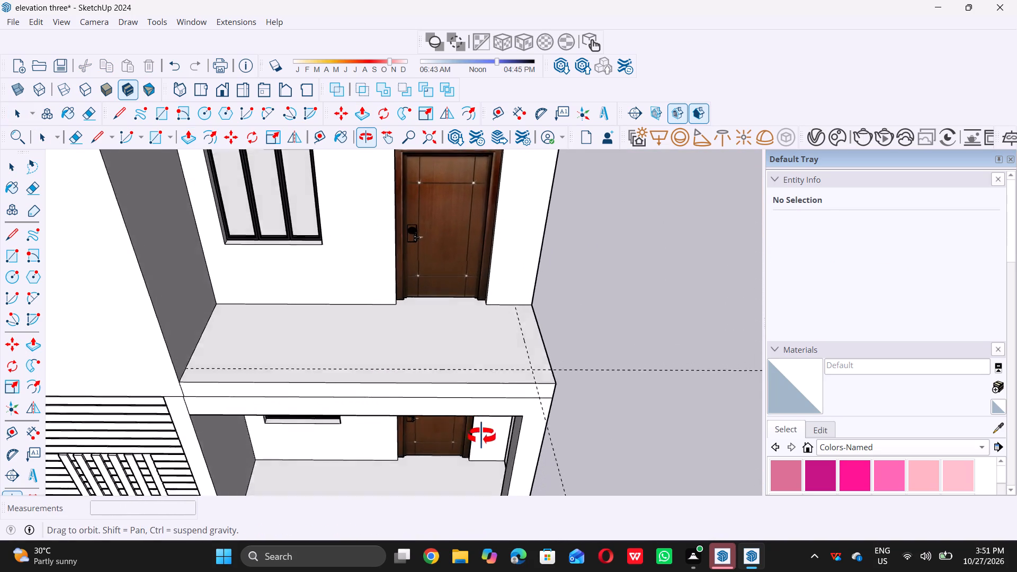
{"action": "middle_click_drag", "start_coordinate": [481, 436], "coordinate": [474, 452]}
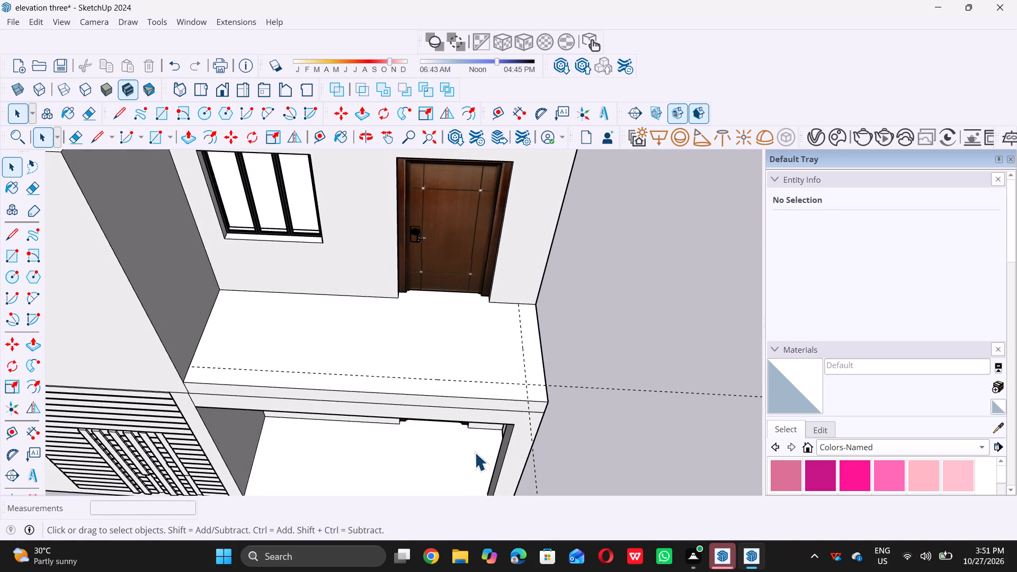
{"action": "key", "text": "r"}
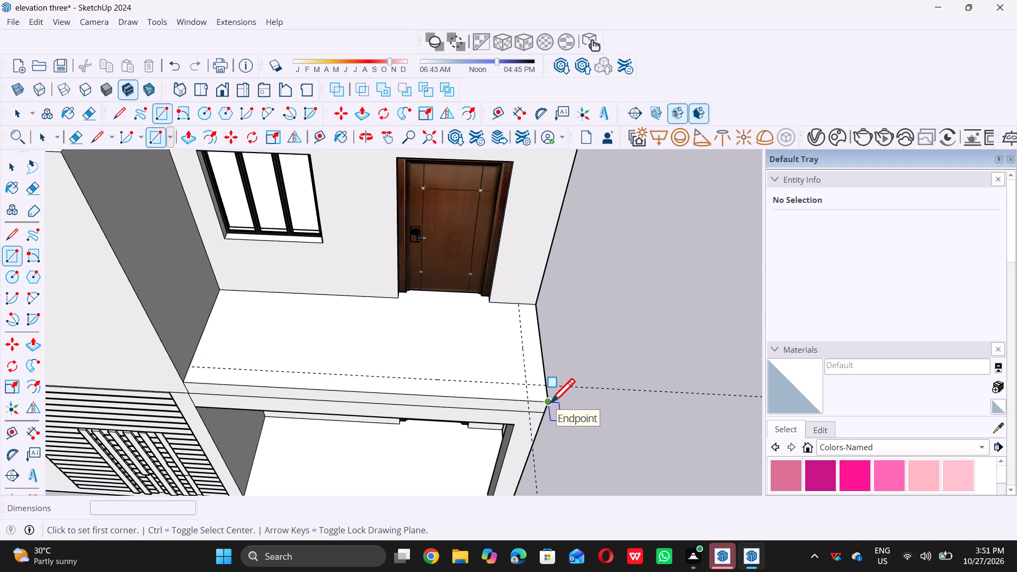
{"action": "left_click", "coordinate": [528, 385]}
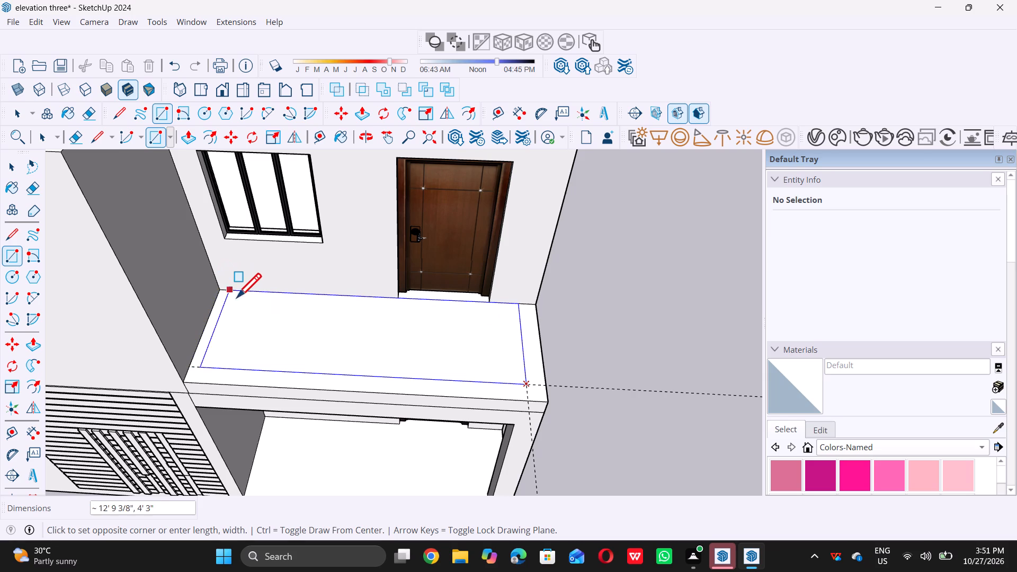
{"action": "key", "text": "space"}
Draw lines along both balcony floor guides, 4' 3" from the door wall to their intersection and 13' 2 5/8" across to the side wall.
{"action": "key", "text": "l"}
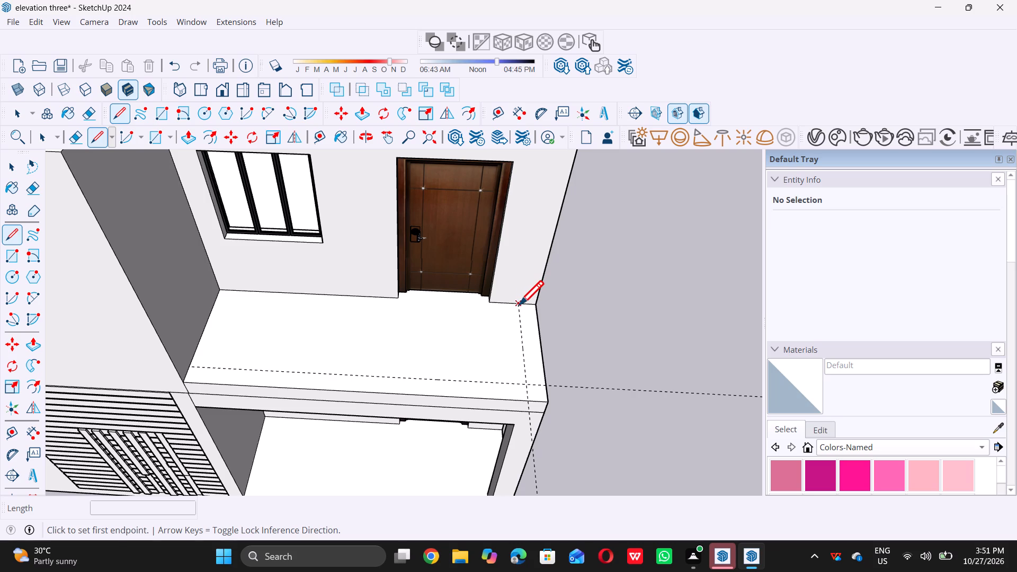
{"action": "left_click", "coordinate": [518, 305]}
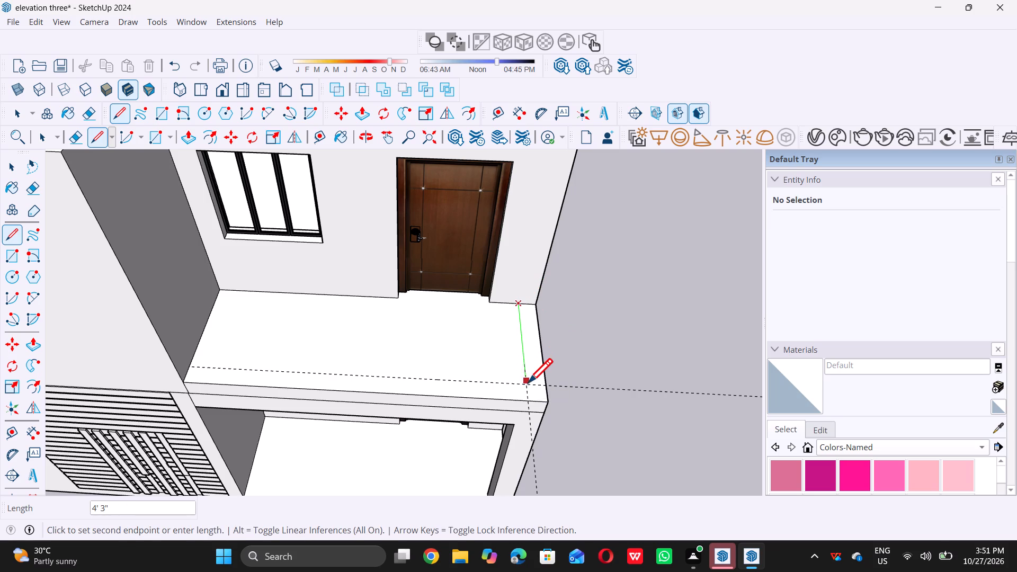
{"action": "left_click", "coordinate": [528, 383]}
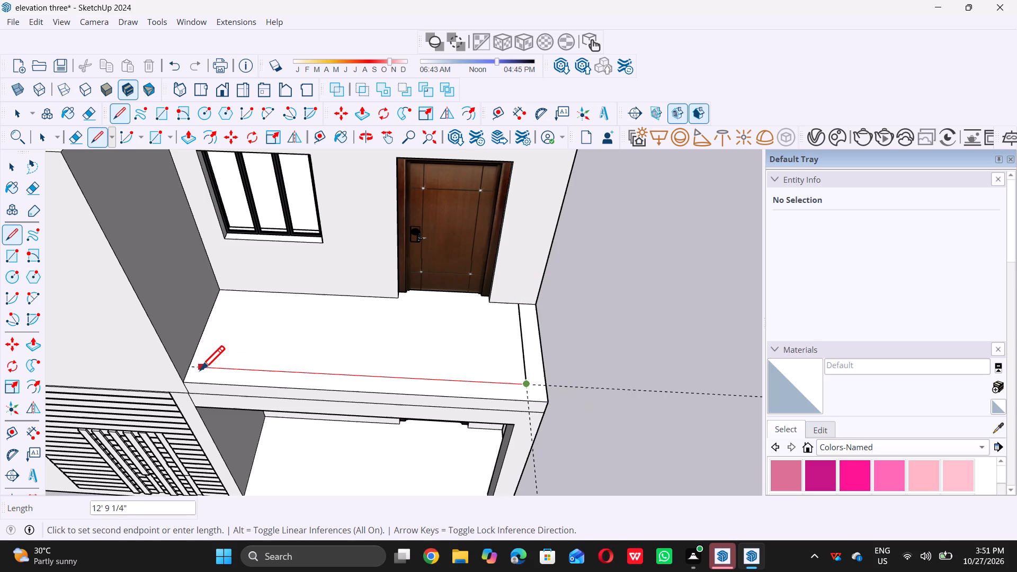
{"action": "left_click", "coordinate": [191, 362]}
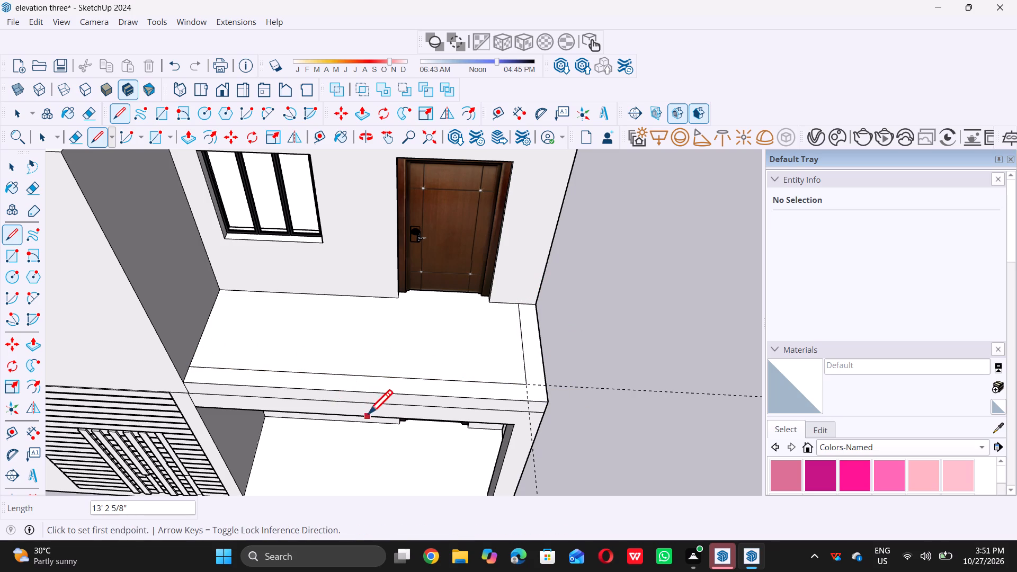
{"action": "key", "text": "space"}
Delete all guide lines from the model.
{"action": "scroll", "coordinate": [368, 414], "scroll_direction": "down", "scroll_amount": 7}
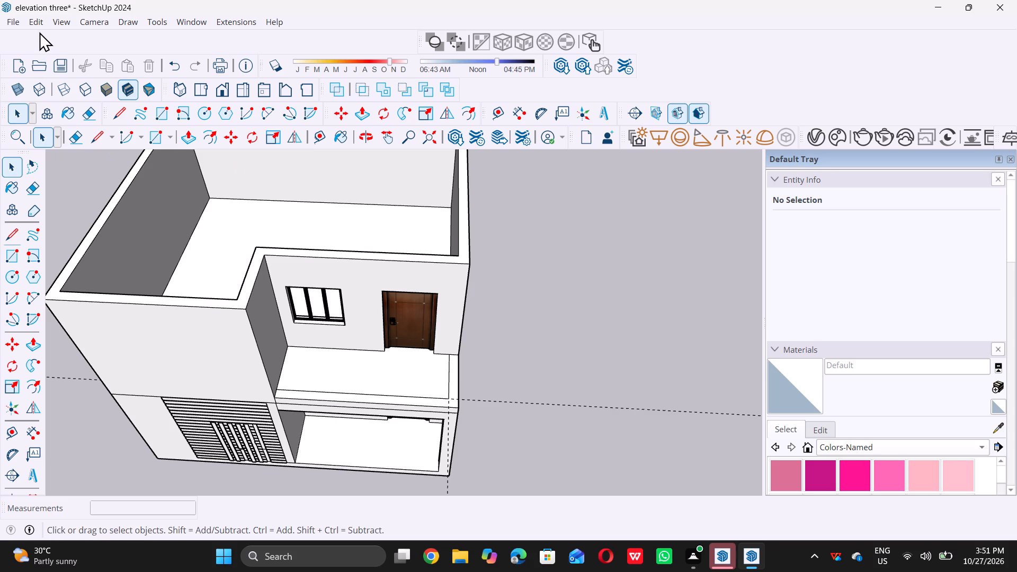
{"action": "left_click", "coordinate": [38, 22]}
{"action": "left_click", "coordinate": [73, 153]}
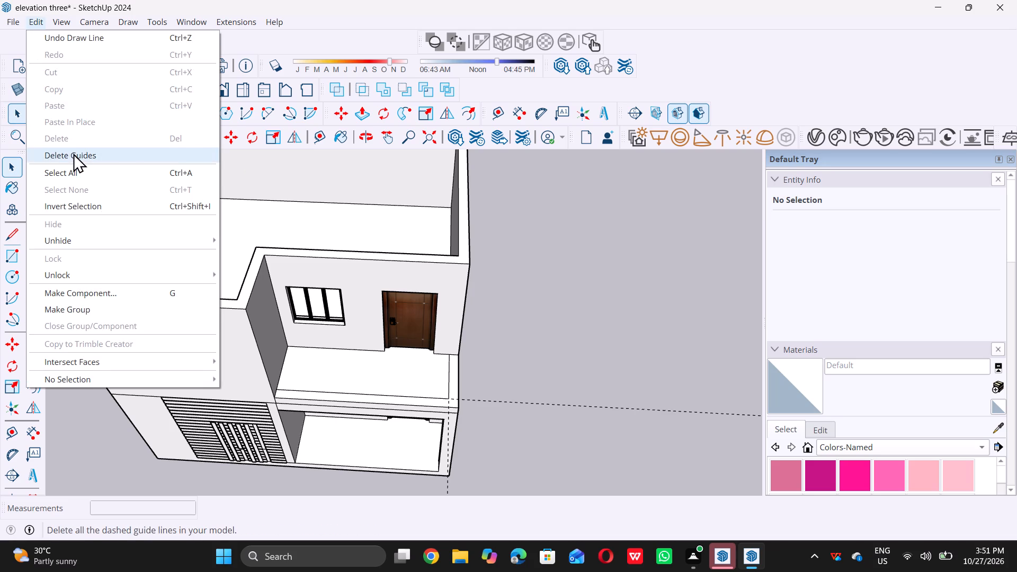
Place a guide line on the blank upper facade wall 9" above the horizontal joint over the louvred panel.
{"action": "scroll", "coordinate": [184, 258], "scroll_direction": "down", "scroll_amount": 5}
{"action": "middle_click_drag", "start_coordinate": [325, 378], "coordinate": [363, 214]}
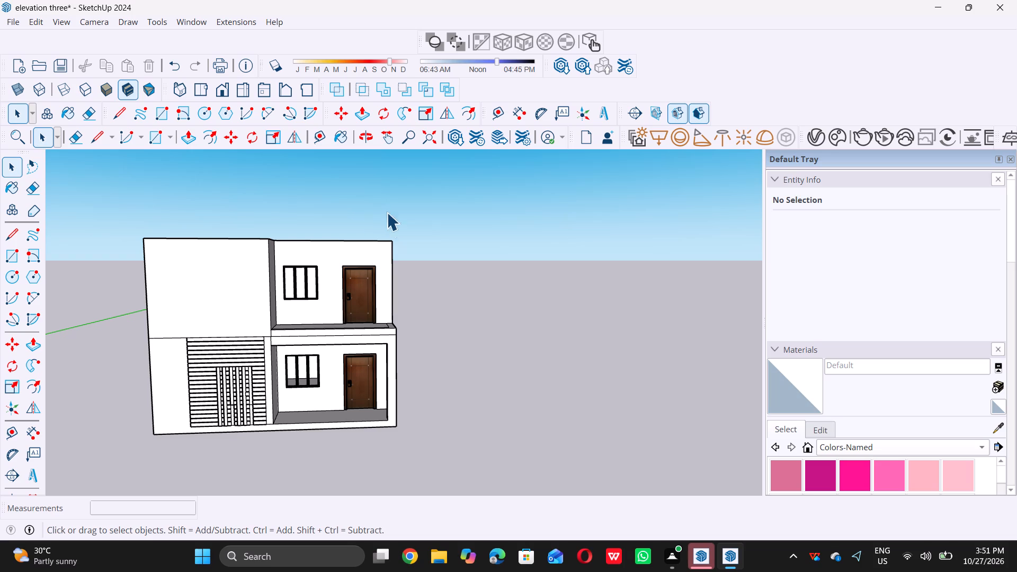
{"action": "scroll", "coordinate": [81, 346], "scroll_direction": "up", "scroll_amount": 5}
{"action": "scroll", "coordinate": [275, 312], "scroll_direction": "up", "scroll_amount": 5}
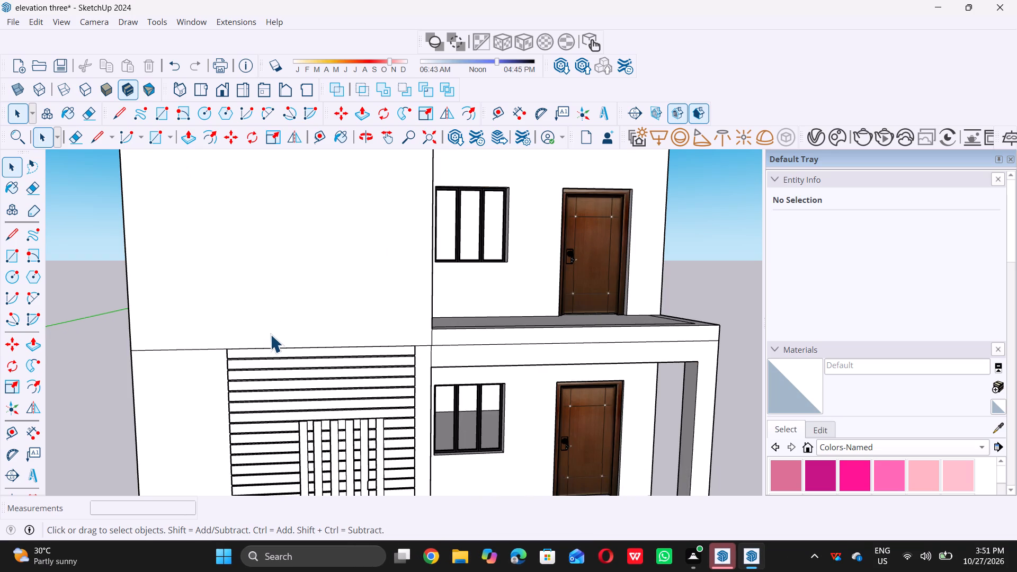
{"action": "middle_click_drag", "start_coordinate": [269, 329], "coordinate": [272, 298]}
{"action": "scroll", "coordinate": [269, 313], "scroll_direction": "up", "scroll_amount": 2}
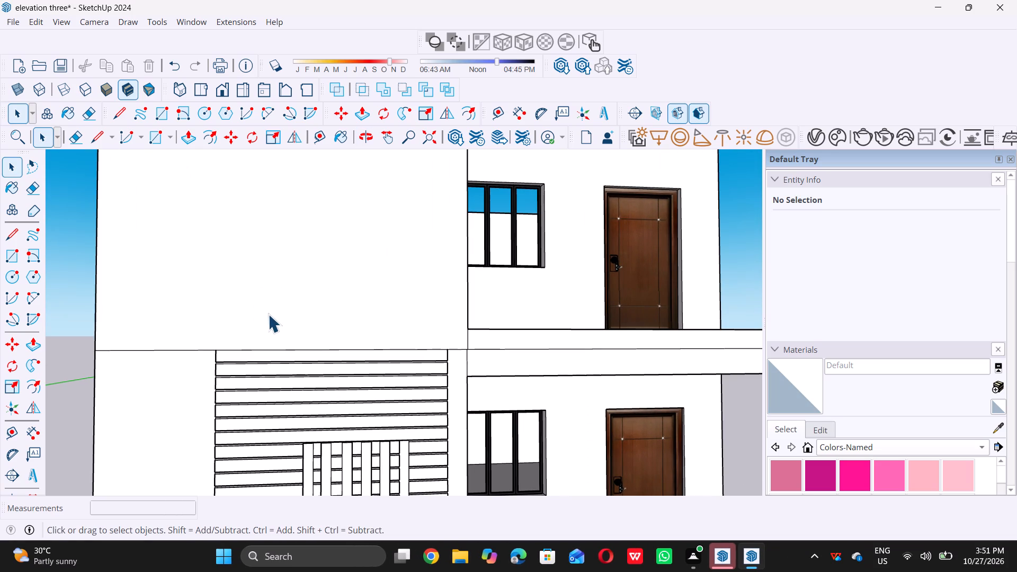
{"action": "key", "text": "t"}
{"action": "left_click", "coordinate": [276, 347]}
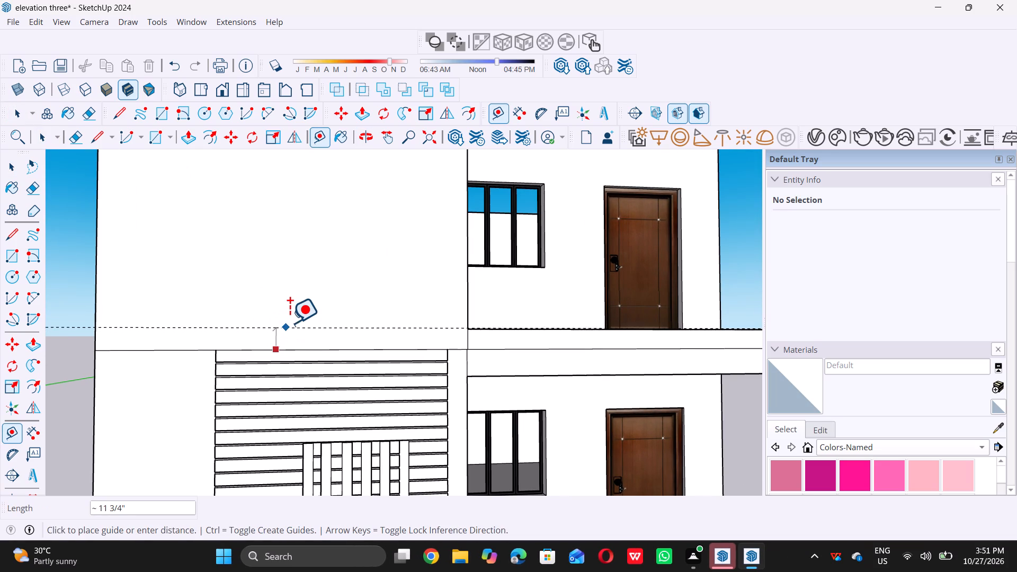
{"action": "key", "text": "9"}
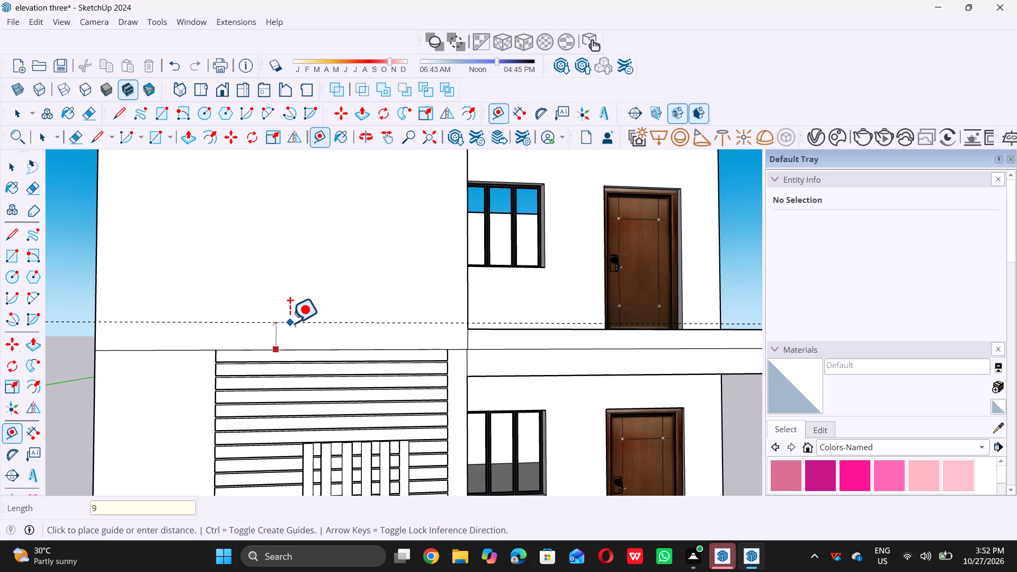
{"action": "key", "text": "shift+quotedbl"}
{"action": "key", "text": "Return"}
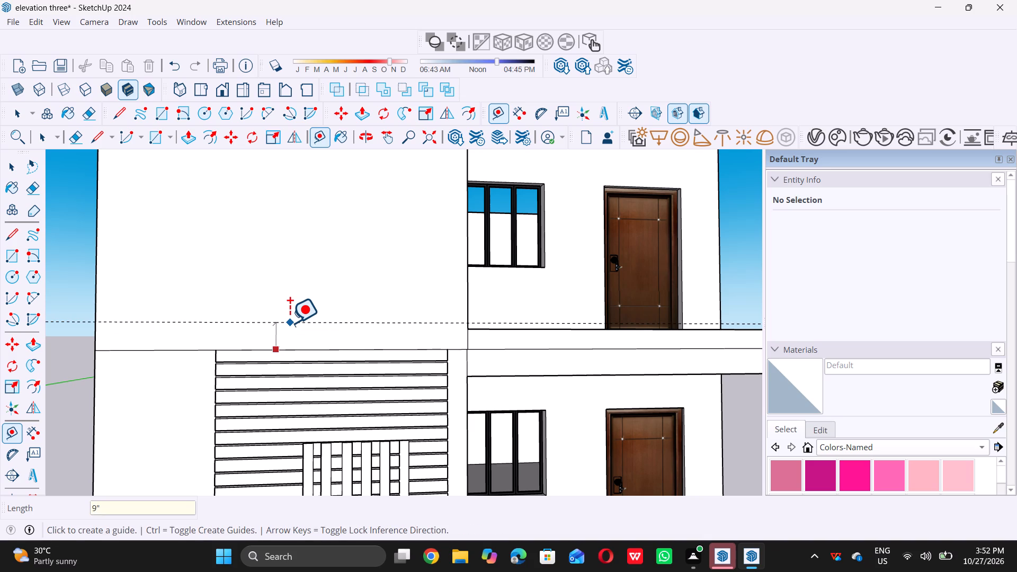
{"action": "key", "text": "space"}
Draw a 9" by 13' 3/8" rectangle between the facade joint and the guide, spanning the blank wall's full width.
{"action": "key", "text": "r"}
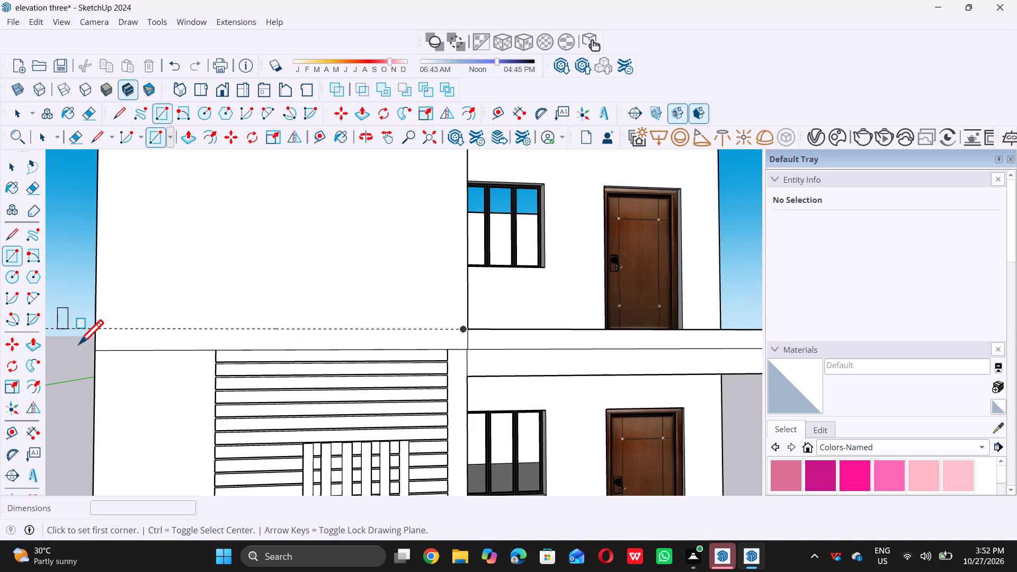
{"action": "left_click", "coordinate": [98, 348]}
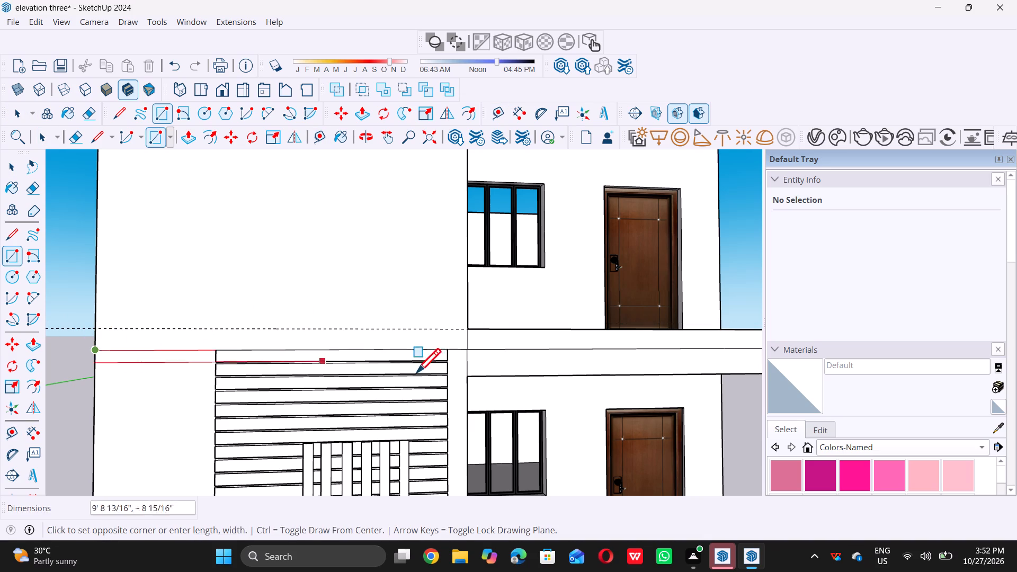
{"action": "left_click", "coordinate": [468, 329]}
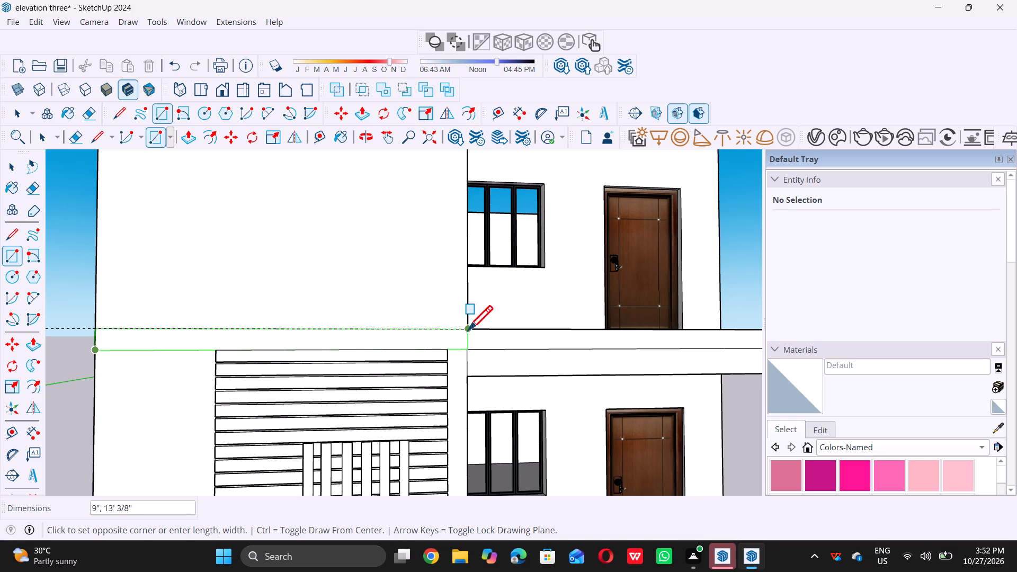
{"action": "key", "text": "space"}
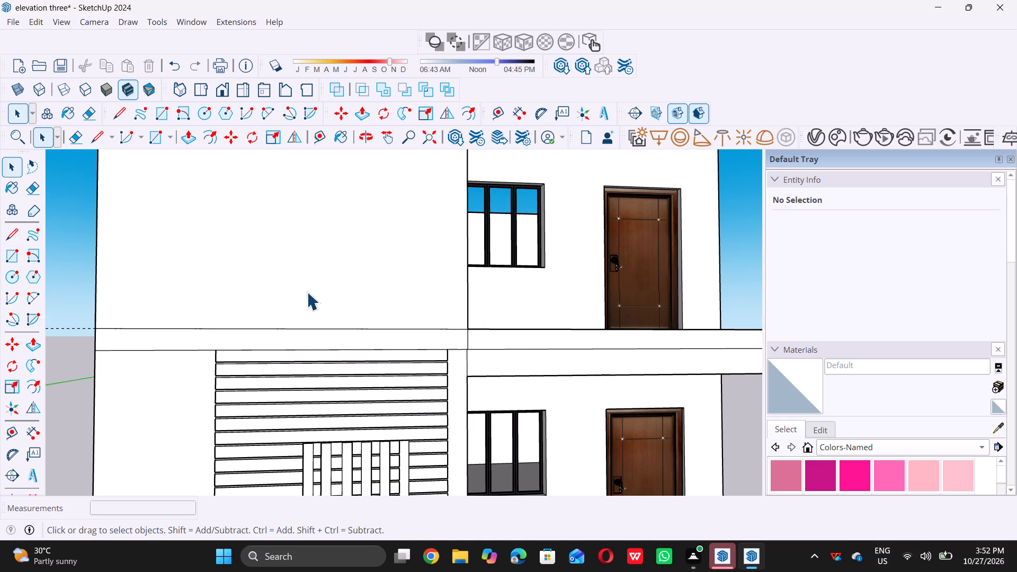
Delete the remaining guide lines from the model.
{"action": "scroll", "coordinate": [243, 382], "scroll_direction": "down", "scroll_amount": 5}
{"action": "middle_click_drag", "start_coordinate": [308, 342], "coordinate": [284, 339]}
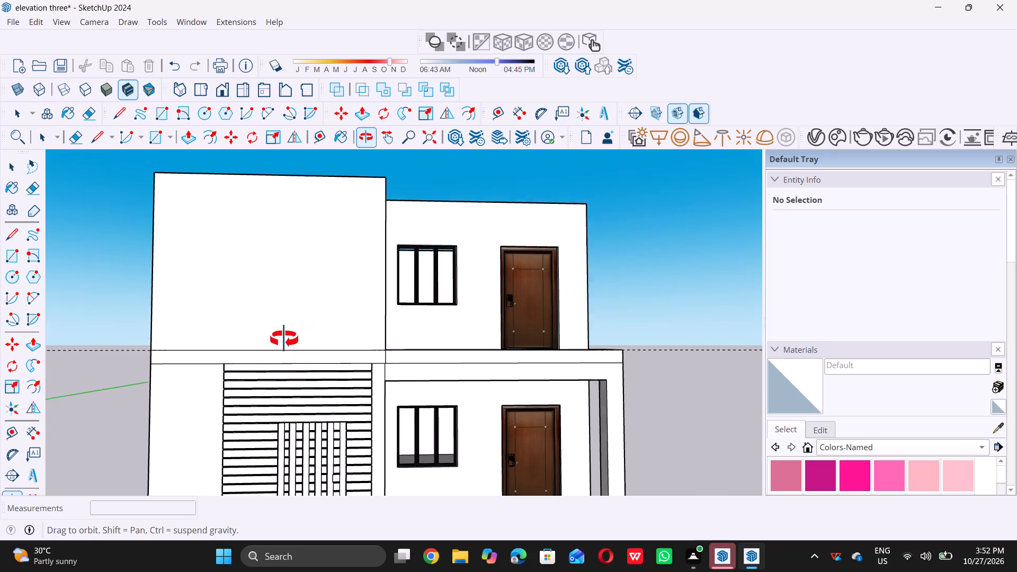
{"action": "middle_click_drag", "start_coordinate": [284, 339], "coordinate": [280, 338]}
{"action": "left_click", "coordinate": [34, 20]}
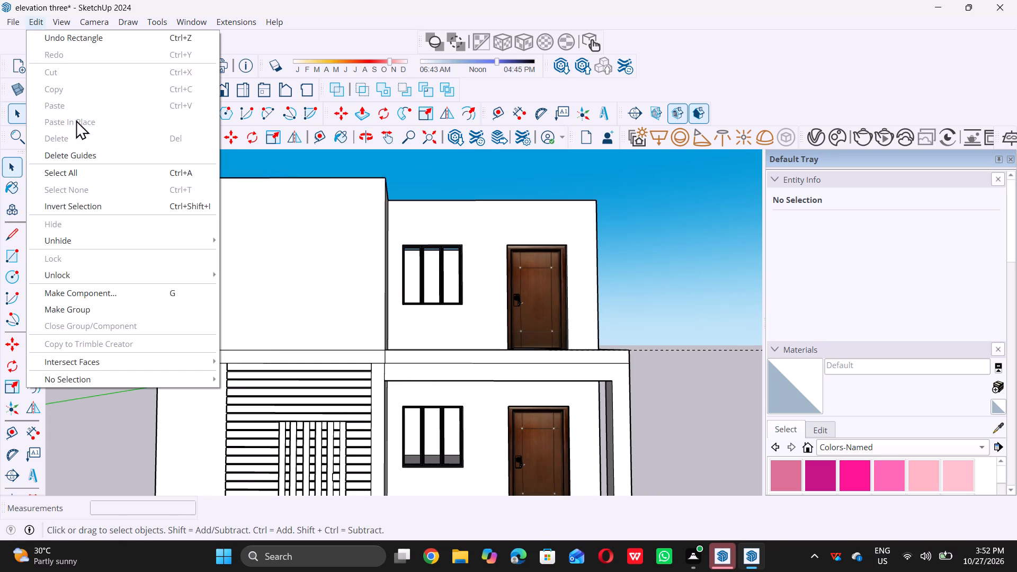
{"action": "left_click", "coordinate": [93, 153]}
Examine the front elevation with the band above the louvred panel from several distances and angles.
{"action": "scroll", "coordinate": [186, 267], "scroll_direction": "down", "scroll_amount": 3}
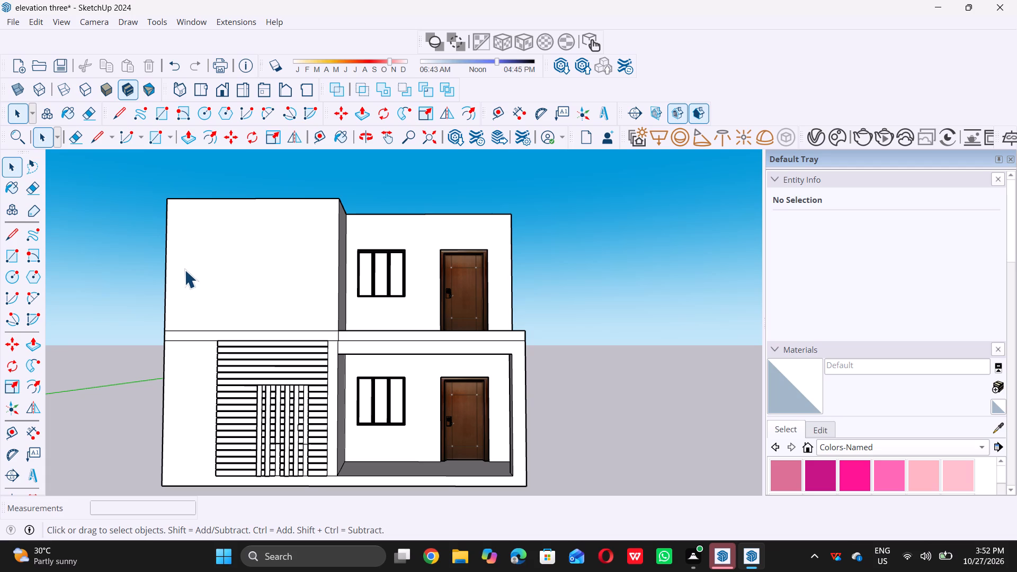
{"action": "scroll", "coordinate": [186, 277], "scroll_direction": "down", "scroll_amount": 3}
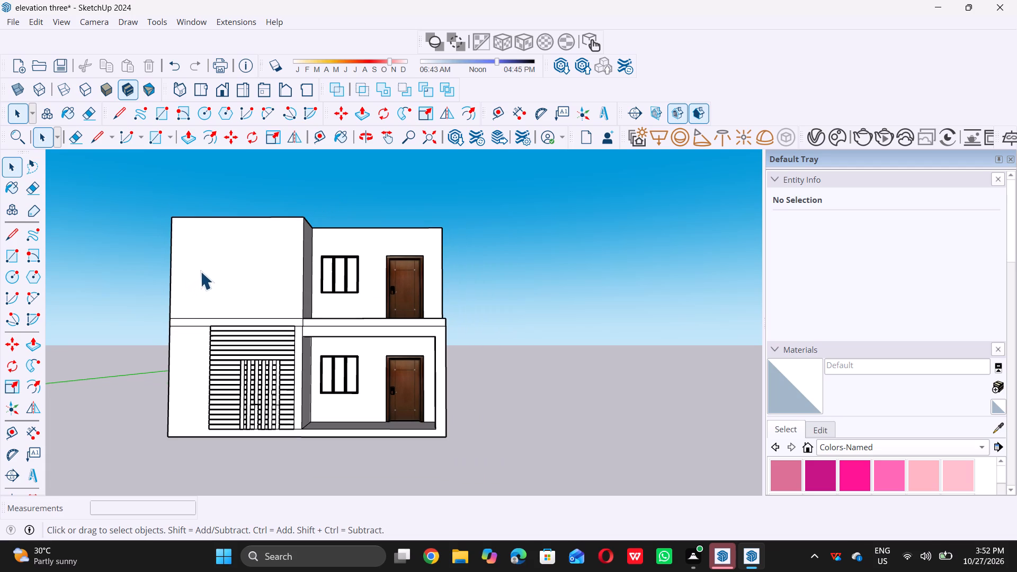
{"action": "middle_click_drag", "start_coordinate": [163, 248], "coordinate": [200, 254]}
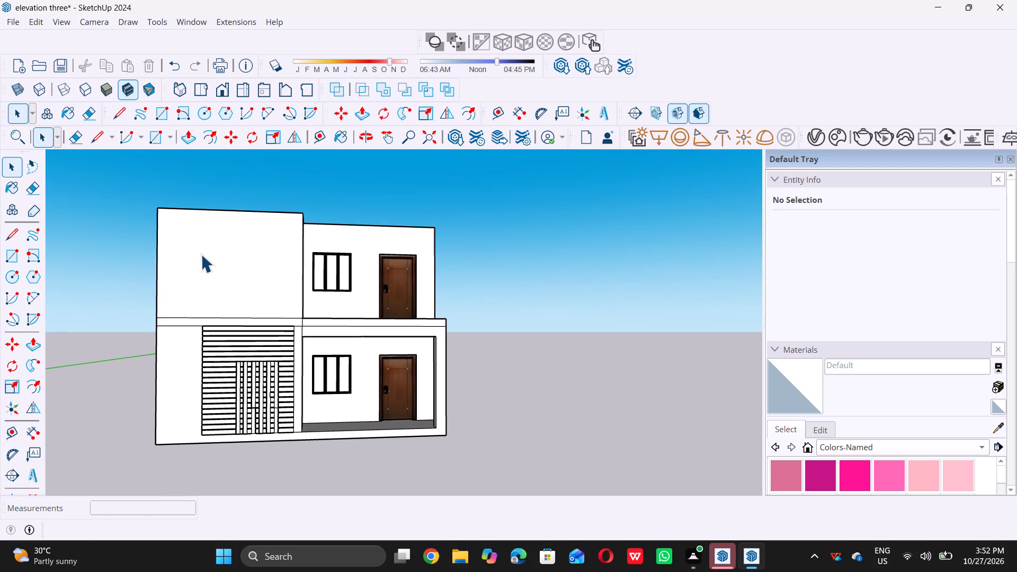
{"action": "scroll", "coordinate": [201, 254], "scroll_direction": "down", "scroll_amount": 4}
{"action": "middle_click_drag", "start_coordinate": [239, 238], "coordinate": [225, 239]}
{"action": "scroll", "coordinate": [226, 239], "scroll_direction": "up", "scroll_amount": 5}
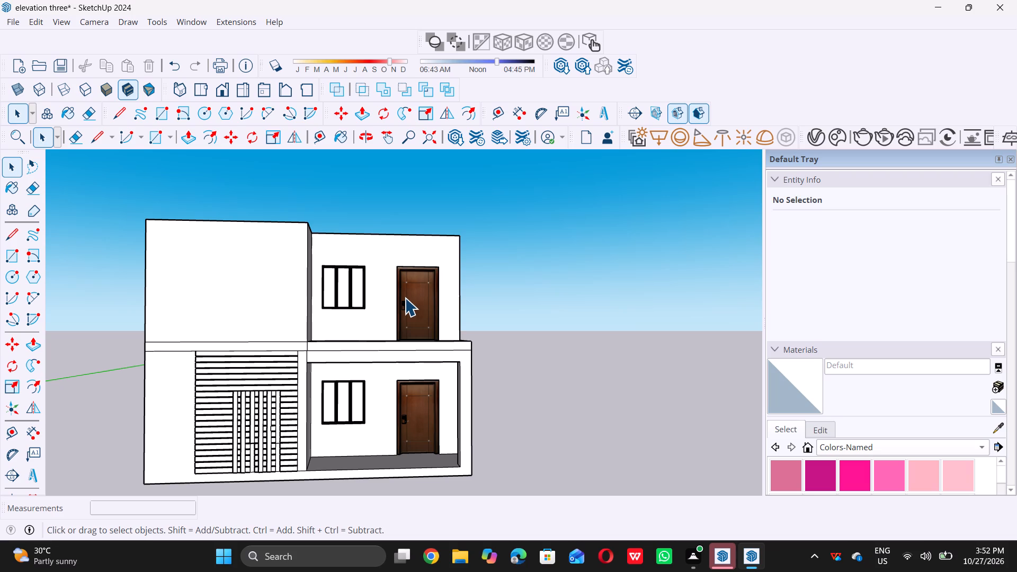
{"action": "scroll", "coordinate": [405, 298], "scroll_direction": "up", "scroll_amount": 3}
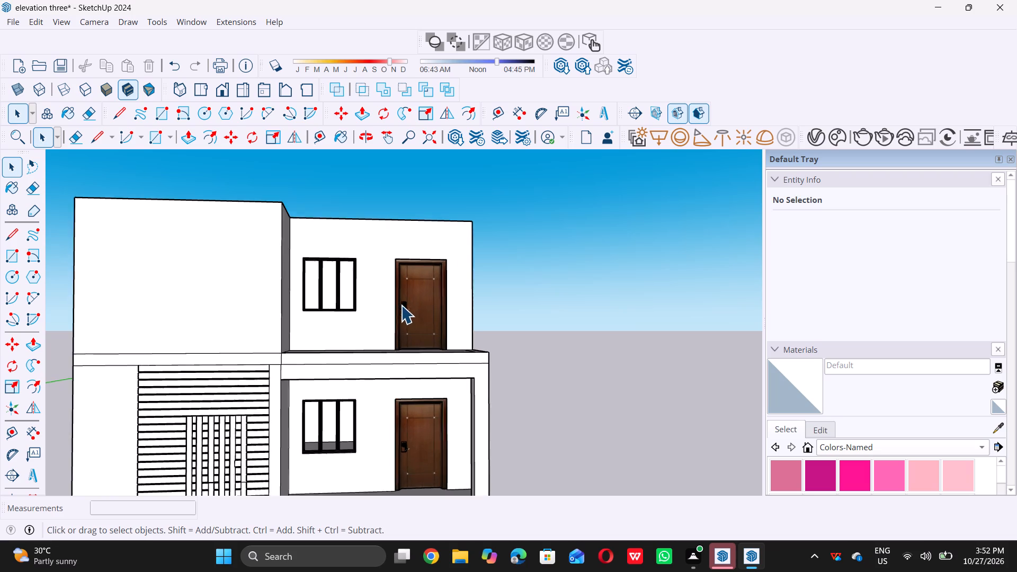
{"action": "scroll", "coordinate": [365, 324], "scroll_direction": "down", "scroll_amount": 4}
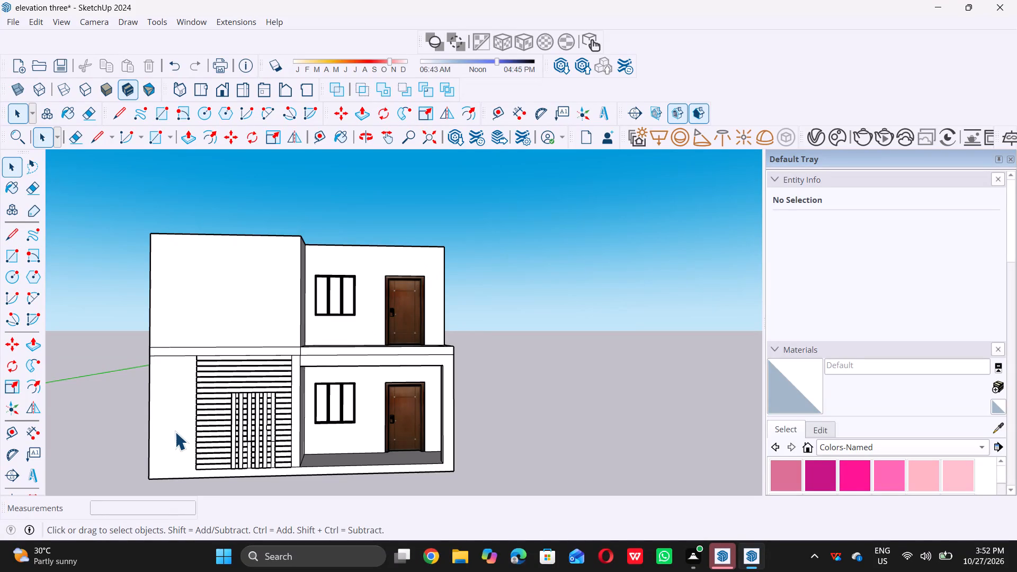
Push/Pull the L-shaped border strip of the upper-storey balcony floor up 2' to form the parapet wall.
{"action": "scroll", "coordinate": [441, 228], "scroll_direction": "down", "scroll_amount": 1}
{"action": "middle_click_drag", "start_coordinate": [363, 275], "coordinate": [336, 352]}
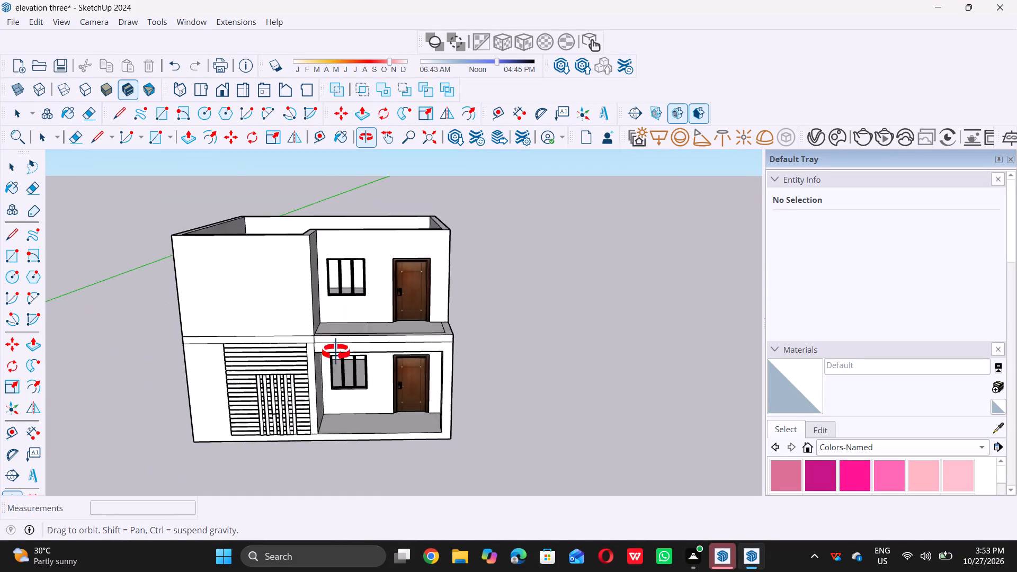
{"action": "middle_click_drag", "start_coordinate": [336, 352], "coordinate": [311, 396]}
{"action": "scroll", "coordinate": [365, 315], "scroll_direction": "up", "scroll_amount": 17}
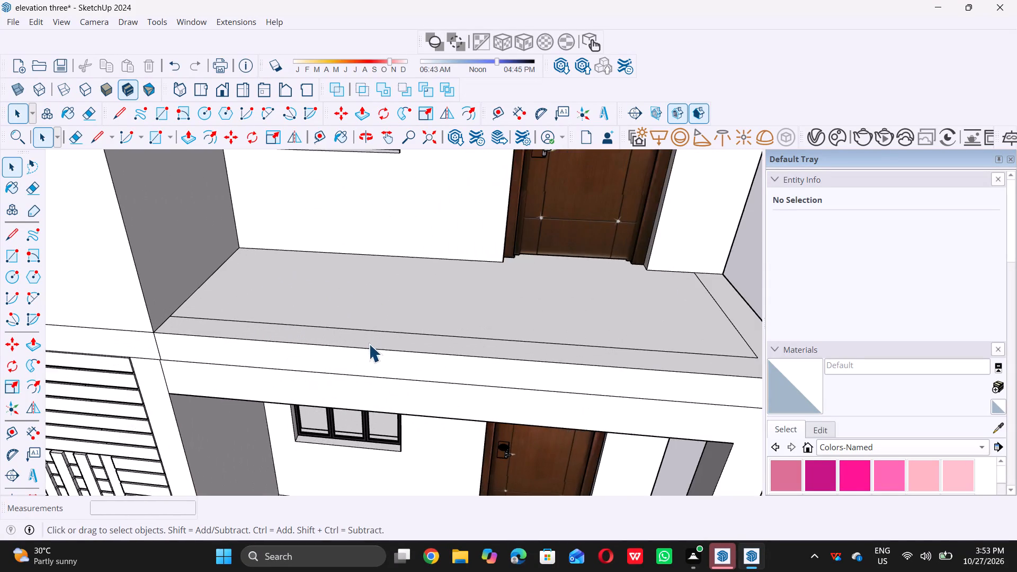
{"action": "scroll", "coordinate": [369, 344], "scroll_direction": "up", "scroll_amount": 2}
{"action": "left_click", "coordinate": [373, 339]}
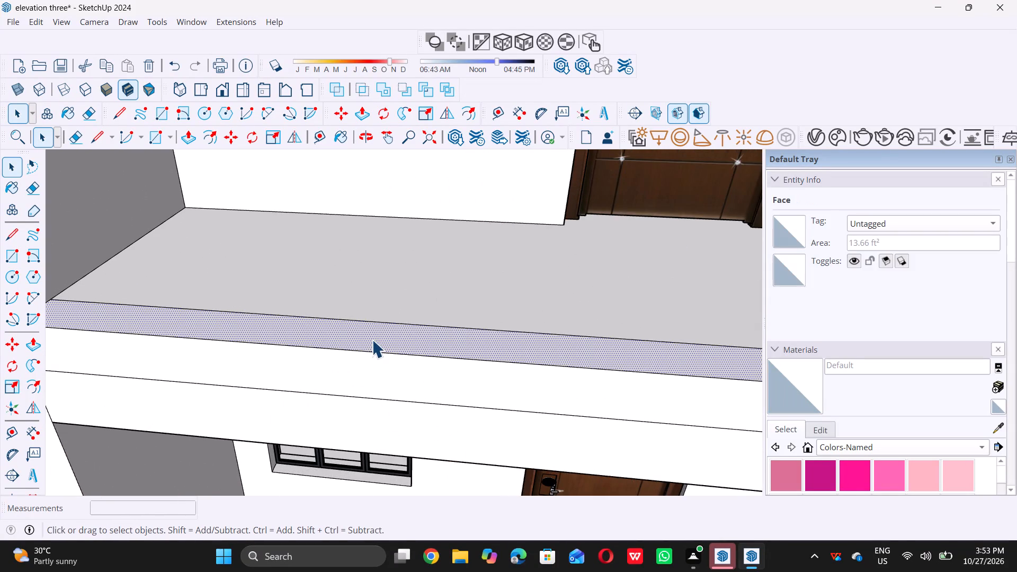
{"action": "key", "text": "p"}
{"action": "left_click", "coordinate": [378, 327]}
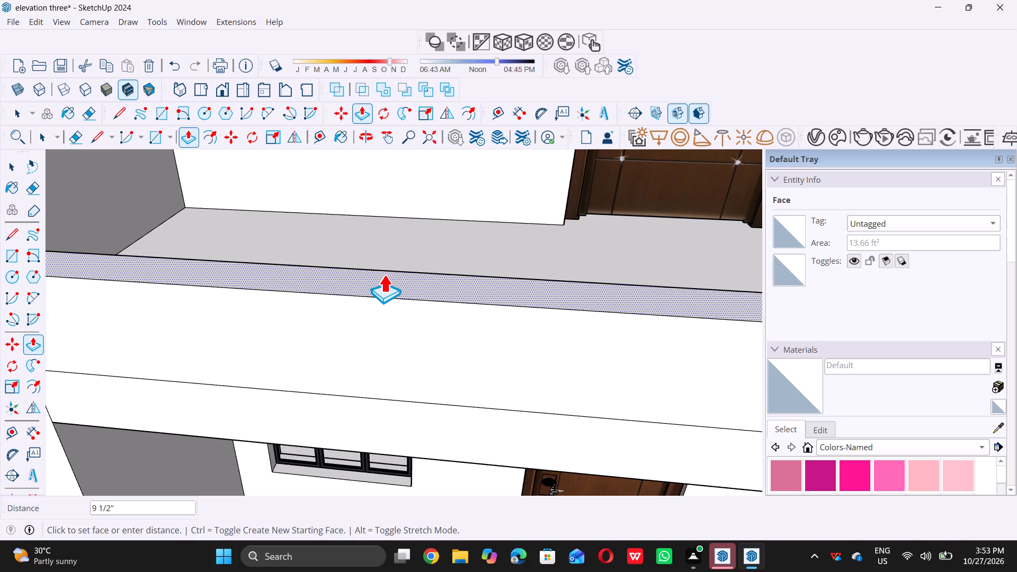
{"action": "type", "text": "2'"}
{"action": "key", "text": "Return"}
{"action": "key", "text": "space"}
{"action": "scroll", "coordinate": [386, 307], "scroll_direction": "down", "scroll_amount": 13}
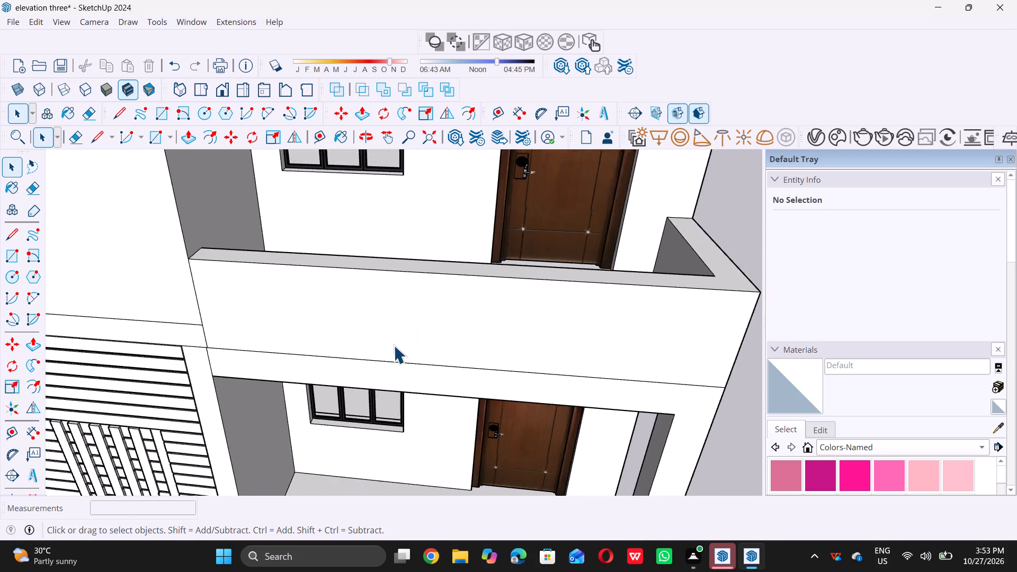
Undo the parapet extrusion and Push/Pull the L-shaped balcony border strip up 1' 5" instead.
{"action": "middle_click_drag", "start_coordinate": [400, 342], "coordinate": [412, 249]}
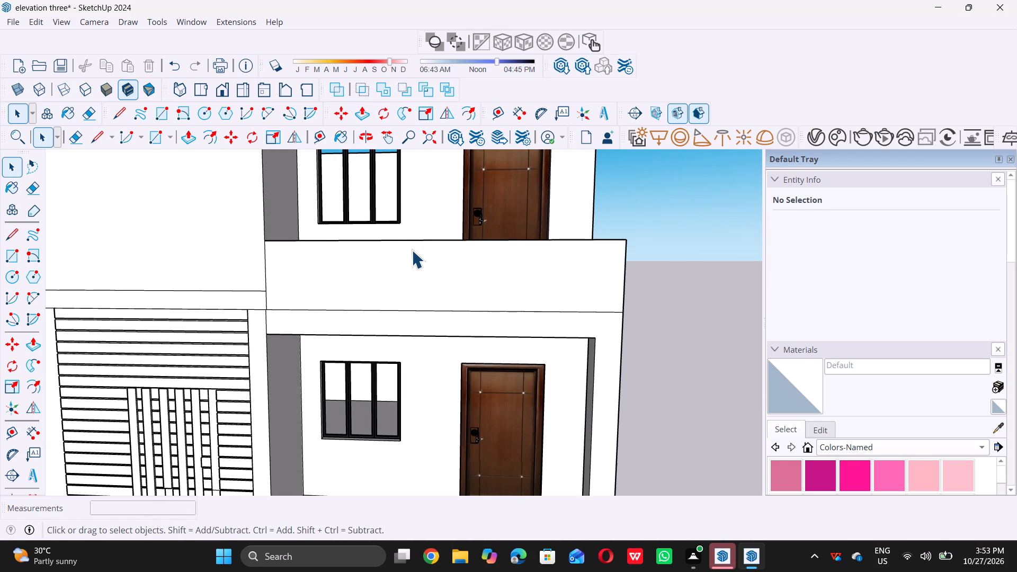
{"action": "key", "text": "ctrl+z"}
{"action": "middle_click_drag", "start_coordinate": [404, 242], "coordinate": [375, 374]}
{"action": "scroll", "coordinate": [424, 337], "scroll_direction": "up", "scroll_amount": 10}
{"action": "left_click", "coordinate": [430, 321]}
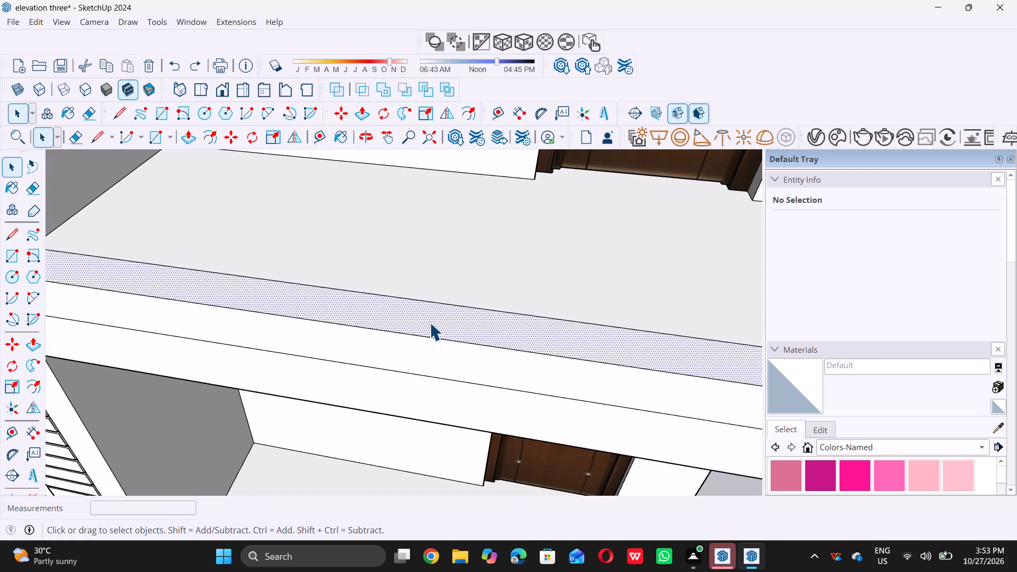
{"action": "key", "text": "p"}
{"action": "left_click", "coordinate": [430, 321]}
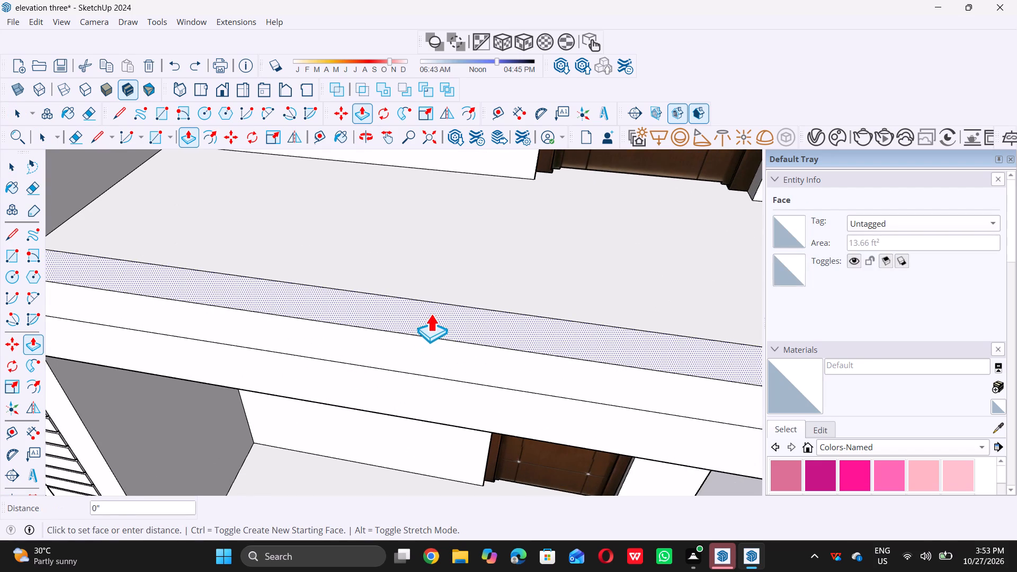
{"action": "key", "text": "1"}
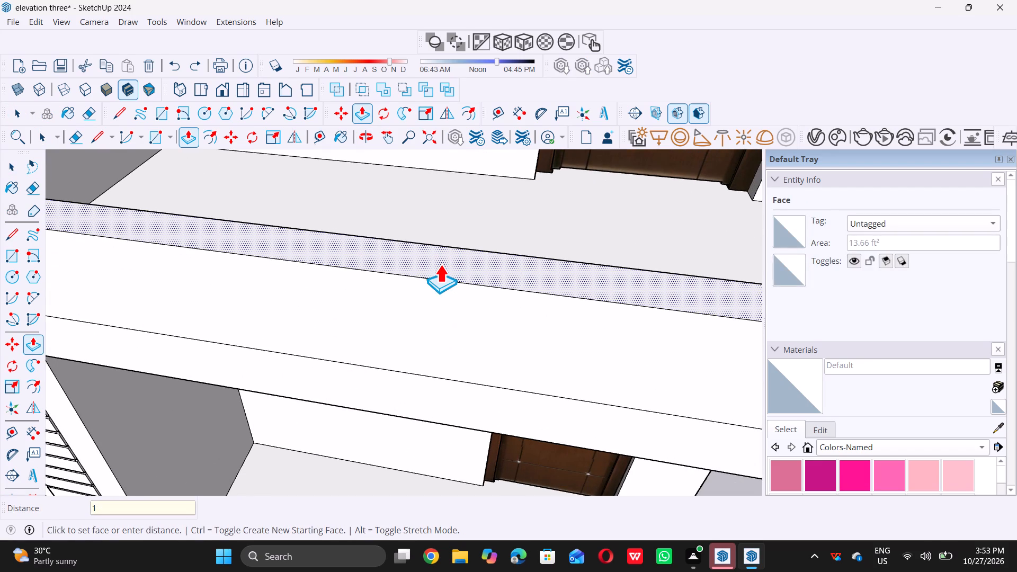
{"action": "type", "text": "'5"}
{"action": "key", "text": "shift+quotedbl"}
{"action": "key", "text": "Return"}
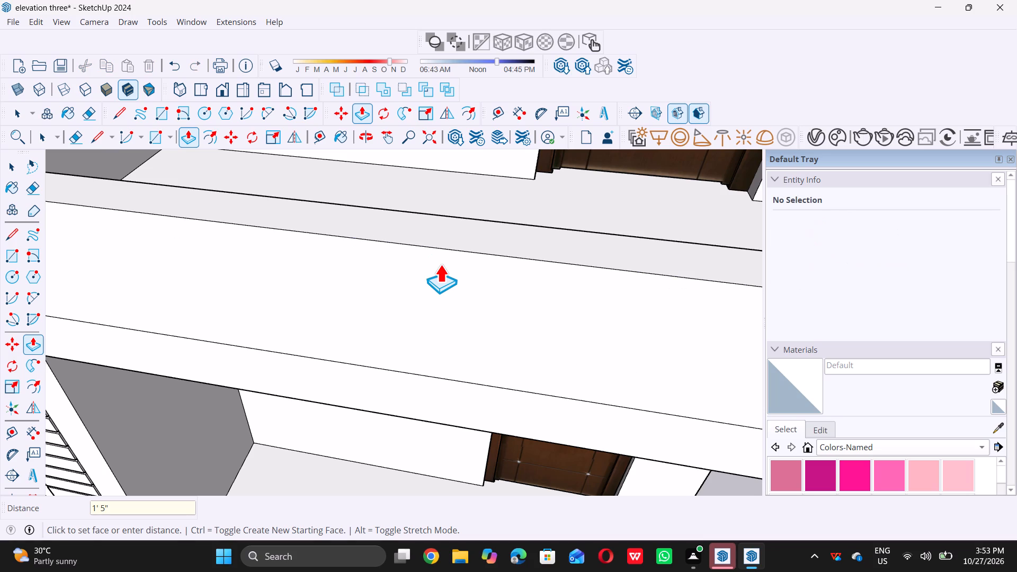
{"action": "key", "text": "space"}
Draw a square of about 1' 1 3/4" on the front face of the balcony parapet, above the ground-floor window.
{"action": "scroll", "coordinate": [425, 339], "scroll_direction": "down", "scroll_amount": 12}
{"action": "middle_click_drag", "start_coordinate": [426, 328], "coordinate": [479, 194]}
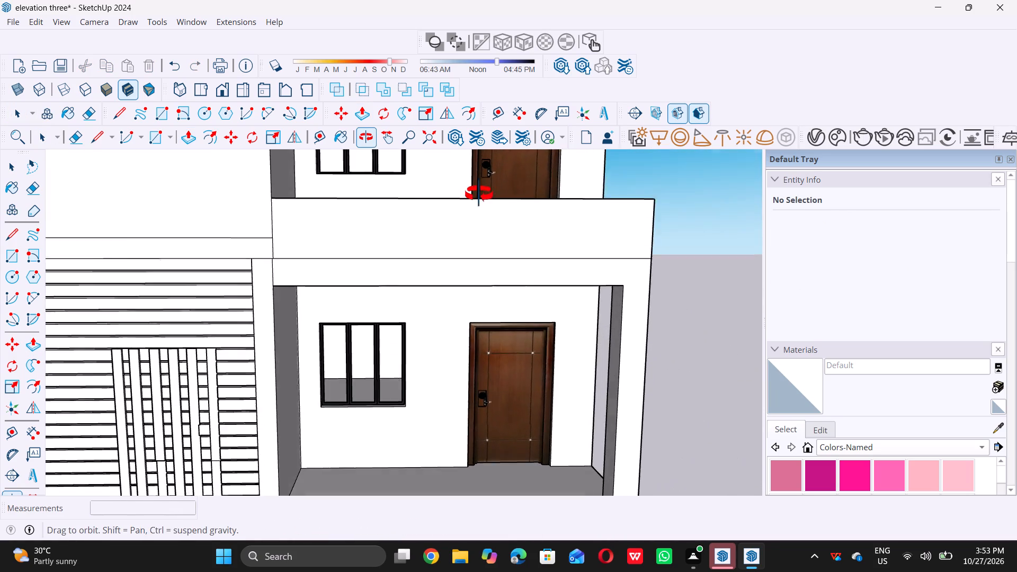
{"action": "middle_click_drag", "start_coordinate": [479, 194], "coordinate": [478, 187]}
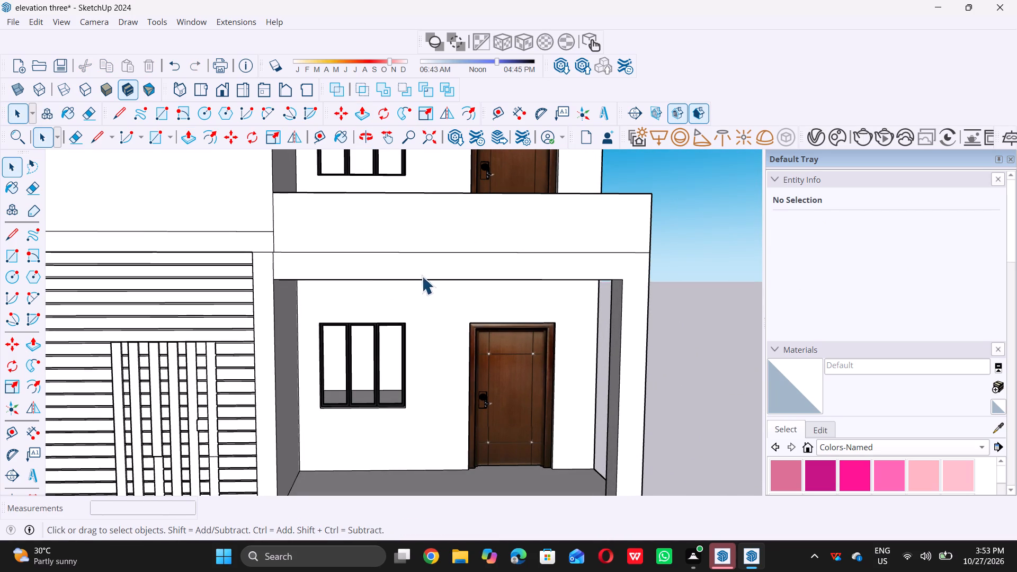
{"action": "middle_click_drag", "start_coordinate": [360, 229], "coordinate": [369, 212]}
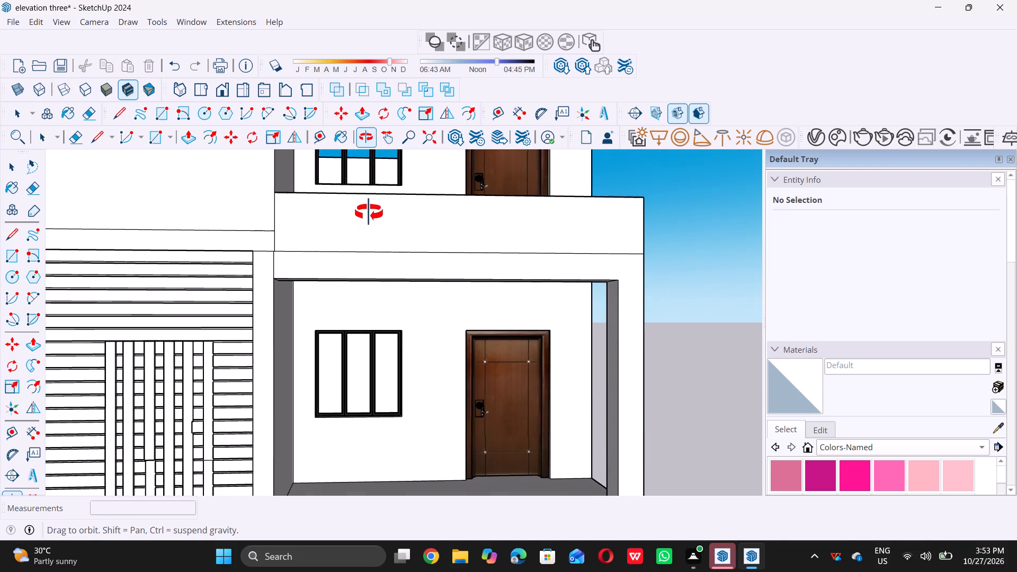
{"action": "middle_click_drag", "start_coordinate": [369, 212], "coordinate": [369, 212]}
{"action": "scroll", "coordinate": [360, 218], "scroll_direction": "up", "scroll_amount": 3}
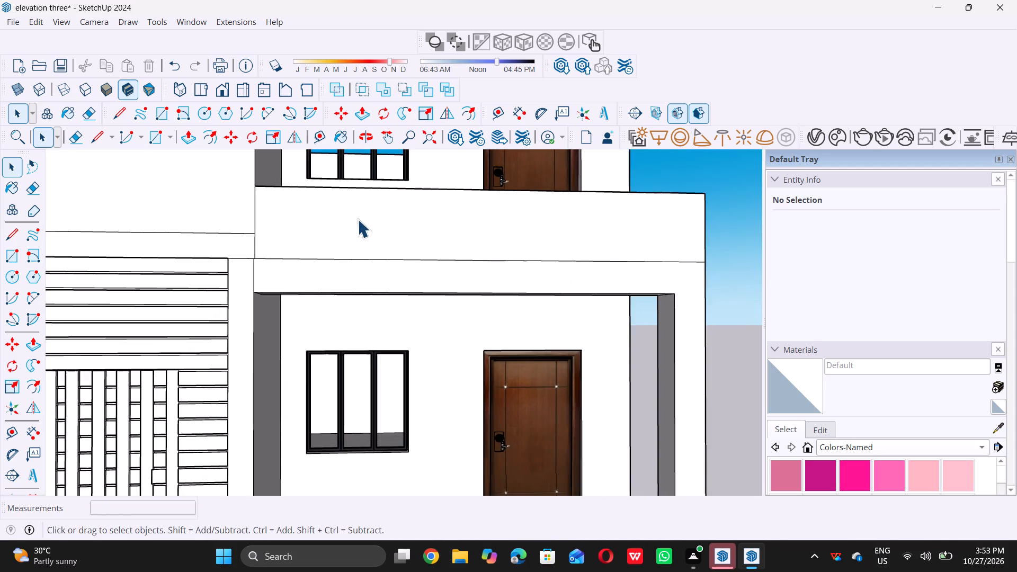
{"action": "key", "text": "r"}
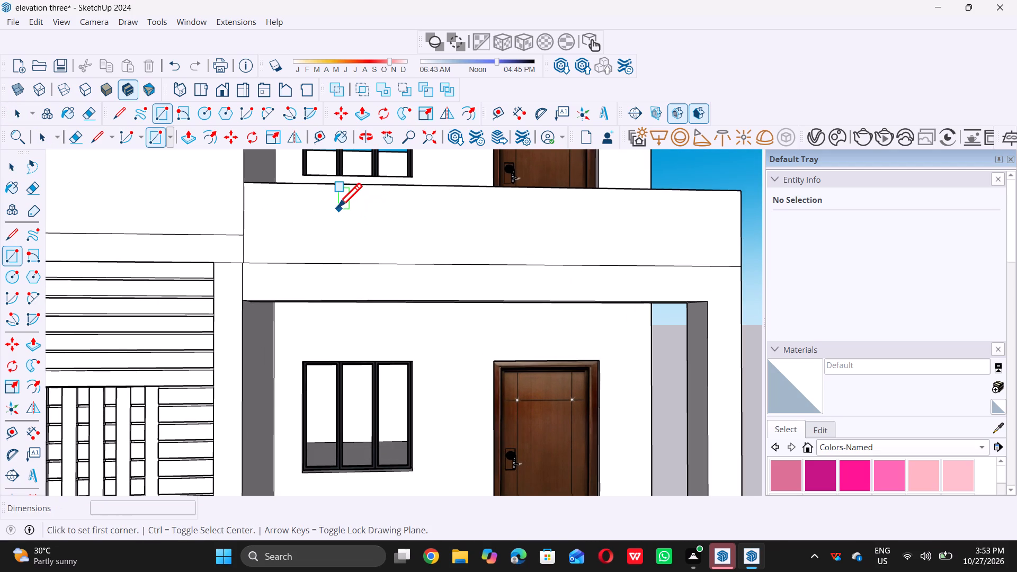
{"action": "left_click", "coordinate": [339, 206]}
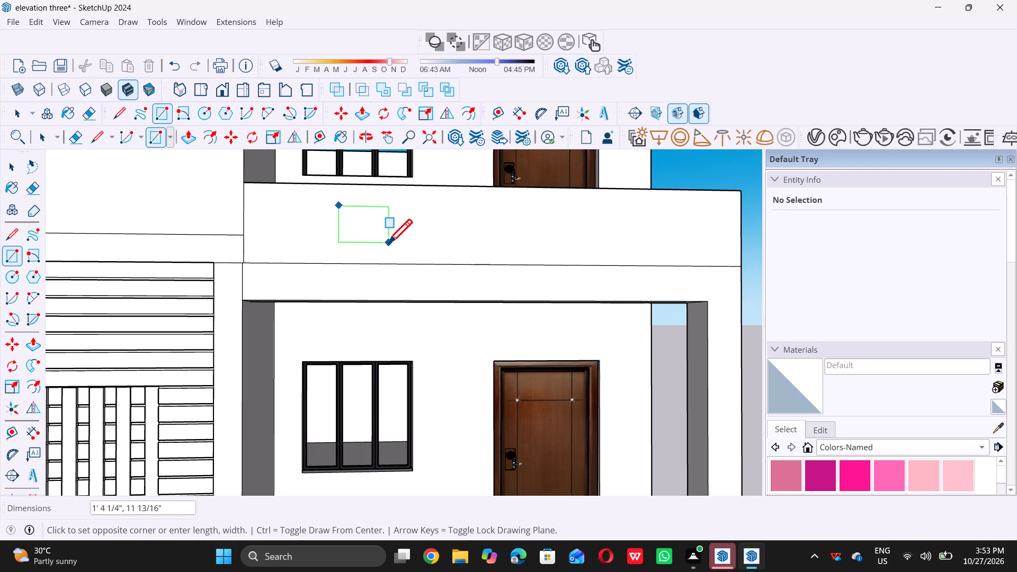
{"action": "left_click", "coordinate": [381, 248]}
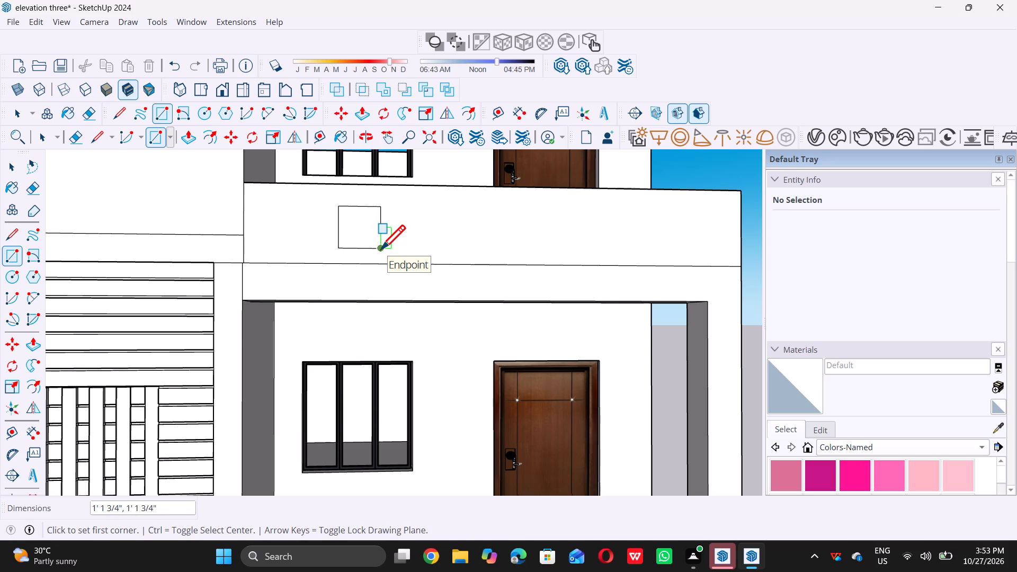
{"action": "key", "text": "space"}
Select the square's four edges and move them straight up about 2 13/16" on the parapet face.
{"action": "scroll", "coordinate": [352, 233], "scroll_direction": "up", "scroll_amount": 4}
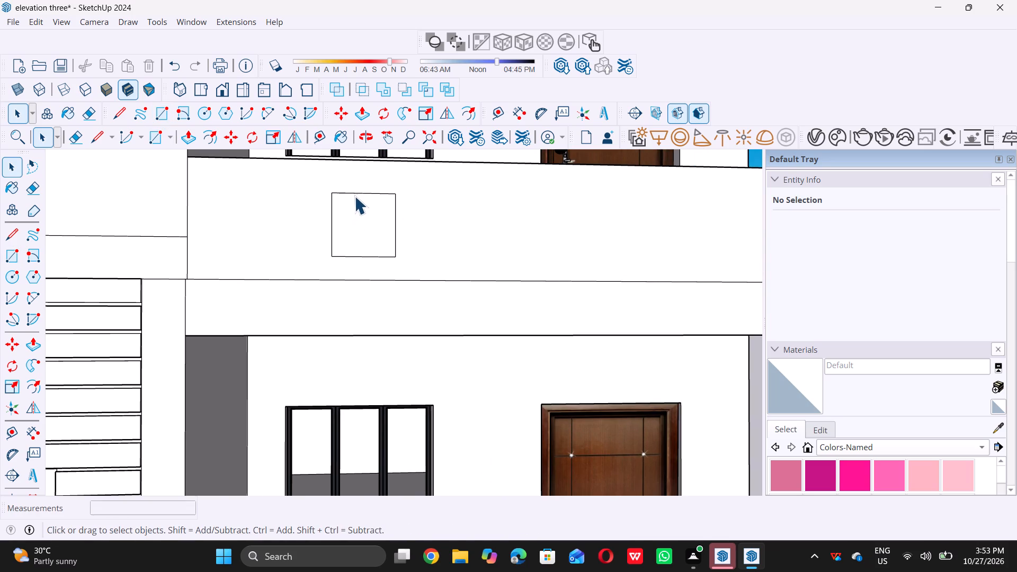
{"action": "left_click", "coordinate": [358, 194]}
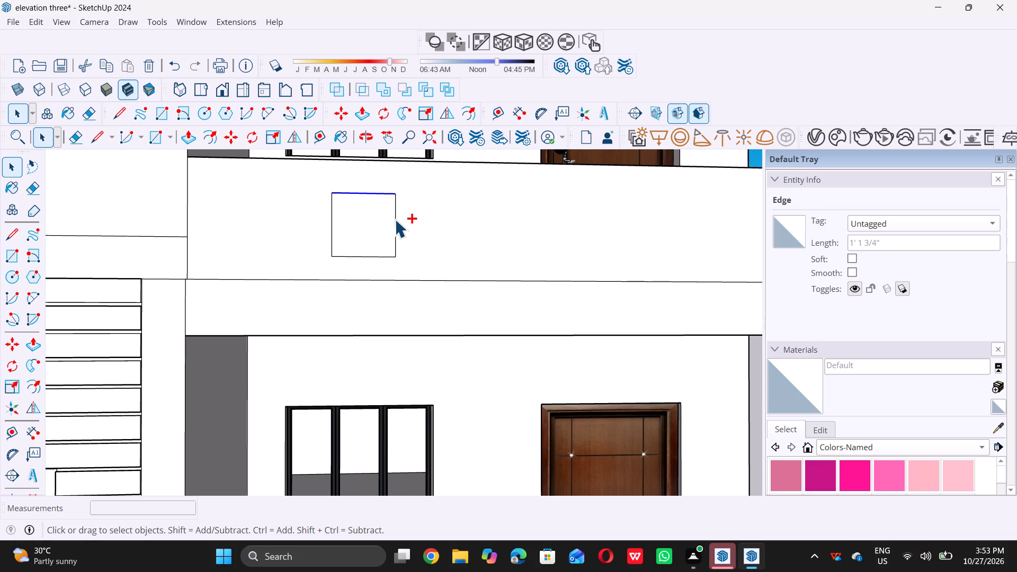
{"action": "left_click", "coordinate": [395, 219], "text": "ctrl"}
{"action": "left_click", "coordinate": [378, 257], "text": "ctrl"}
{"action": "left_click", "coordinate": [331, 233], "text": "ctrl"}
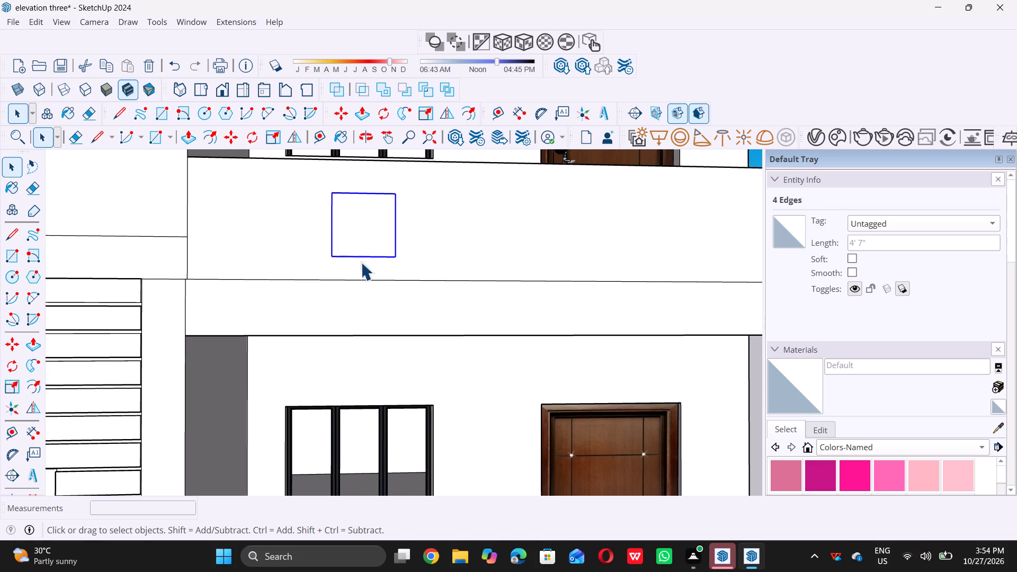
{"action": "key", "text": "m"}
{"action": "left_click", "coordinate": [332, 196]}
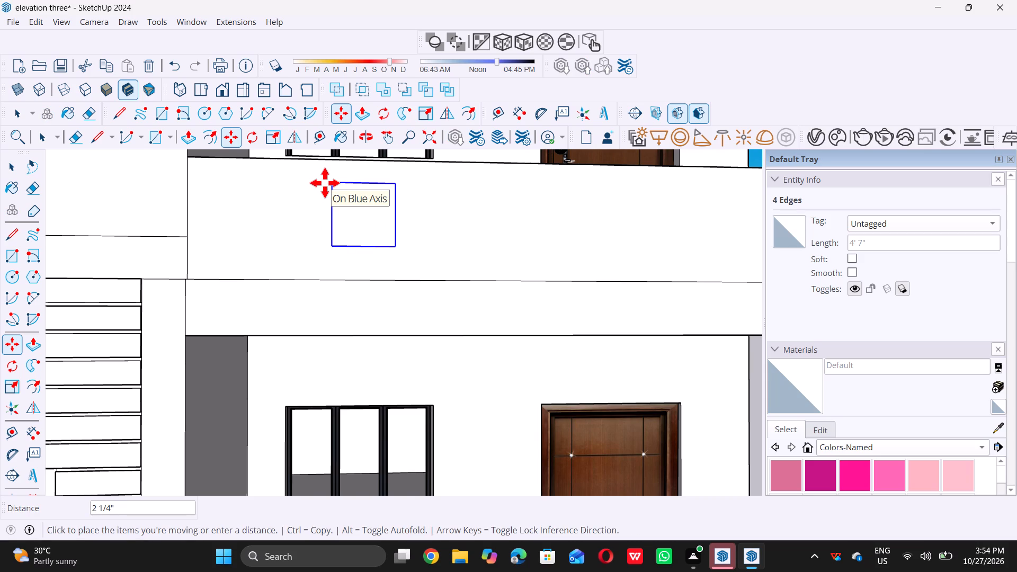
{"action": "left_click", "coordinate": [325, 180]}
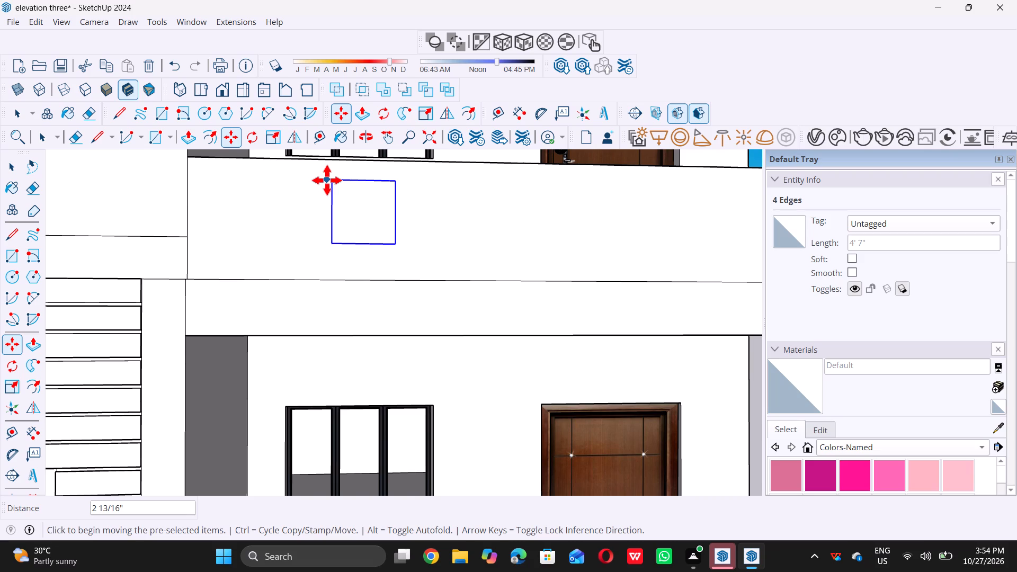
Copy the square twice in a row along the parapet toward the door side, about 1' 4 5/8" and 1' 6 1/8" apart.
{"action": "left_click", "coordinate": [329, 180]}
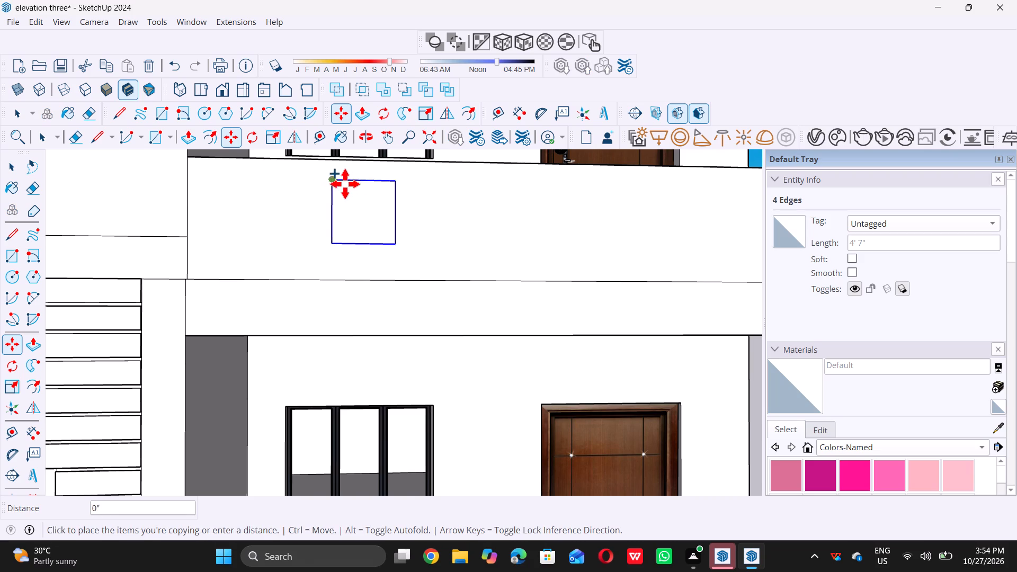
{"action": "left_click", "coordinate": [408, 187]}
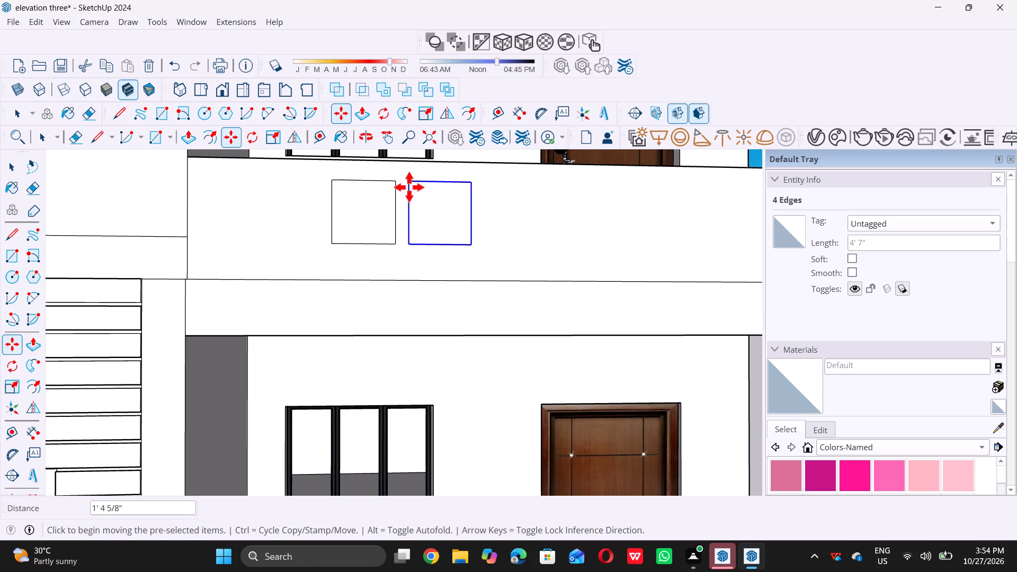
{"action": "left_click", "coordinate": [409, 187]}
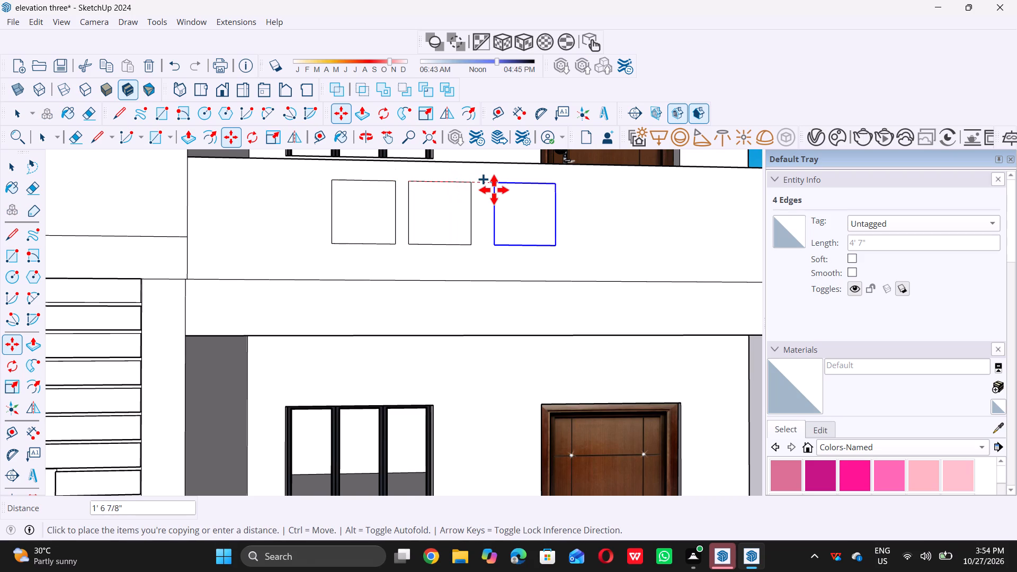
{"action": "left_click", "coordinate": [490, 186]}
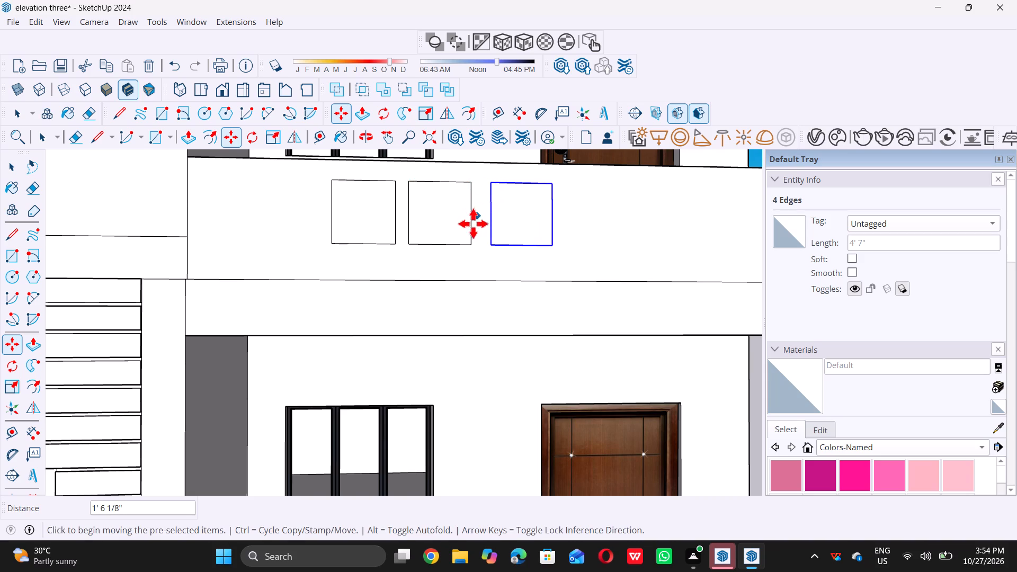
Move the third square slightly closer to the second to even out the gaps, and clear the selection.
{"action": "scroll", "coordinate": [482, 191], "scroll_direction": "up", "scroll_amount": 4}
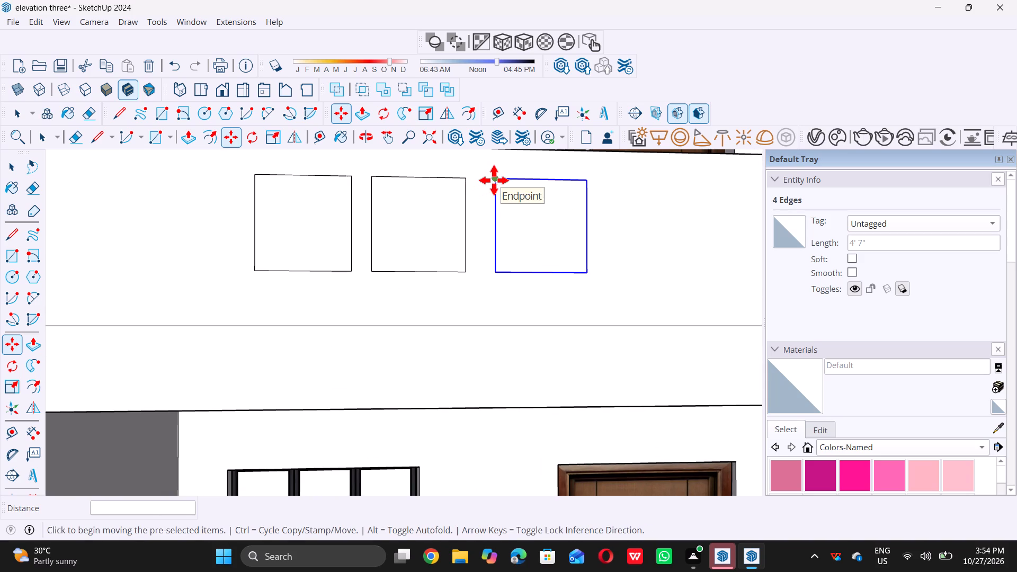
{"action": "left_click", "coordinate": [494, 180]}
{"action": "left_click", "coordinate": [487, 178]}
{"action": "scroll", "coordinate": [456, 218], "scroll_direction": "down", "scroll_amount": 5}
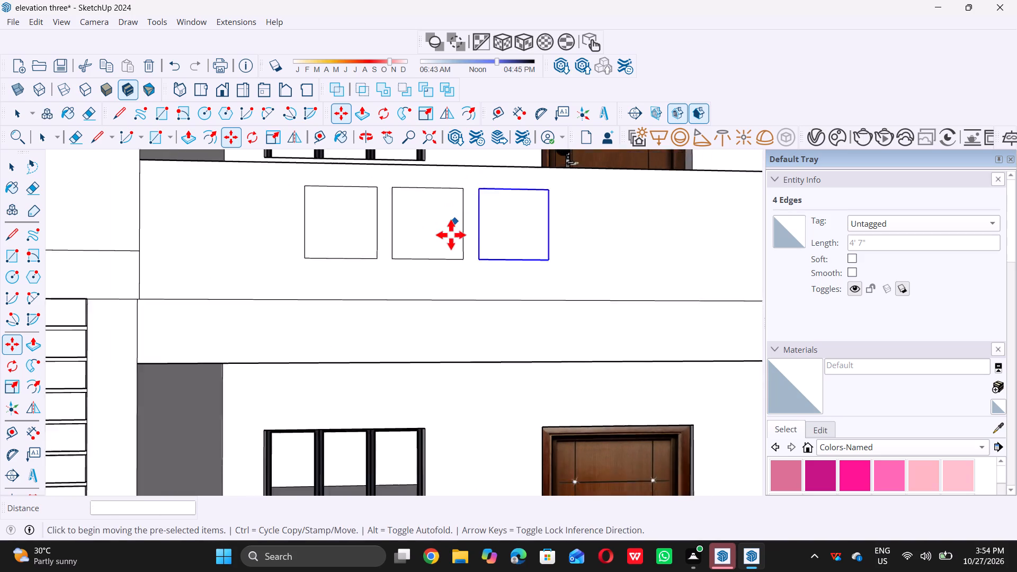
{"action": "scroll", "coordinate": [451, 235], "scroll_direction": "down", "scroll_amount": 10}
{"action": "key", "text": "space"}
{"action": "scroll", "coordinate": [444, 262], "scroll_direction": "down", "scroll_amount": 5}
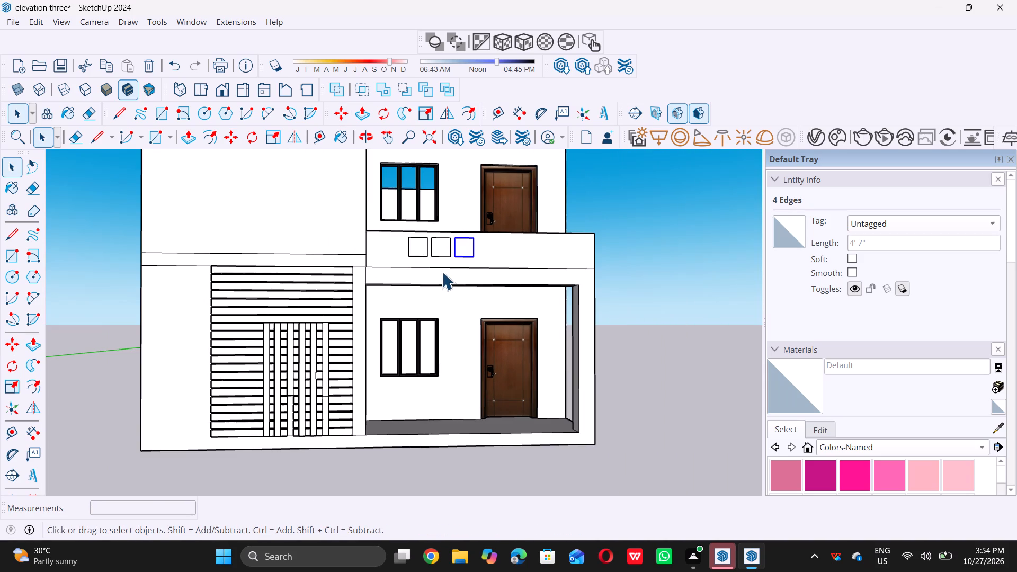
{"action": "scroll", "coordinate": [442, 271], "scroll_direction": "down", "scroll_amount": 6}
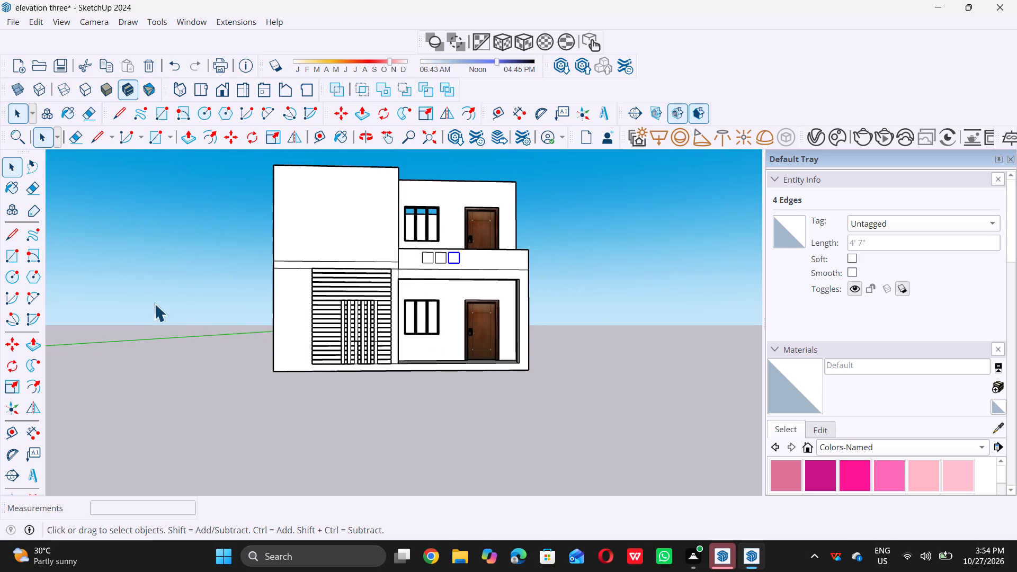
{"action": "left_click", "coordinate": [145, 299]}
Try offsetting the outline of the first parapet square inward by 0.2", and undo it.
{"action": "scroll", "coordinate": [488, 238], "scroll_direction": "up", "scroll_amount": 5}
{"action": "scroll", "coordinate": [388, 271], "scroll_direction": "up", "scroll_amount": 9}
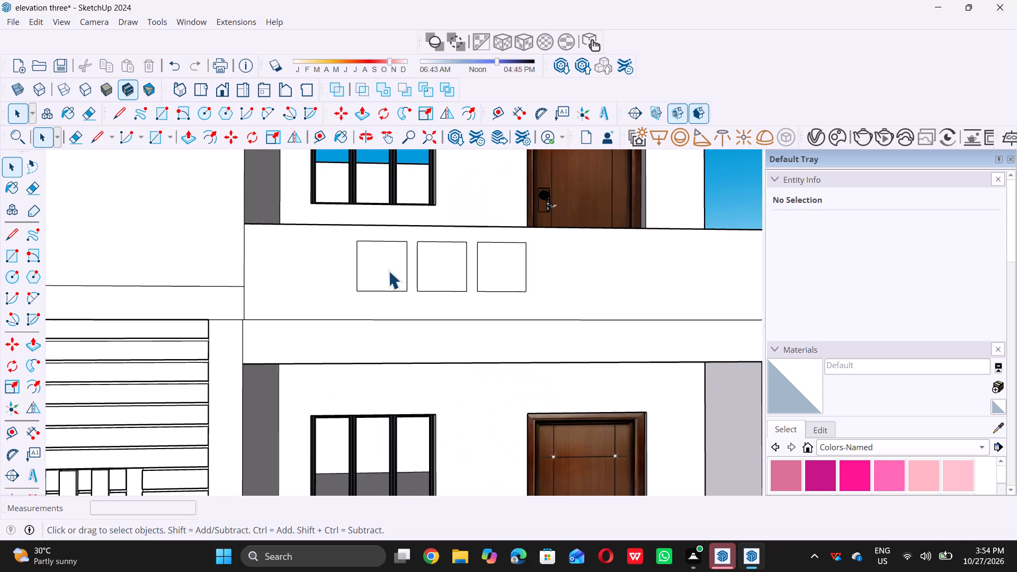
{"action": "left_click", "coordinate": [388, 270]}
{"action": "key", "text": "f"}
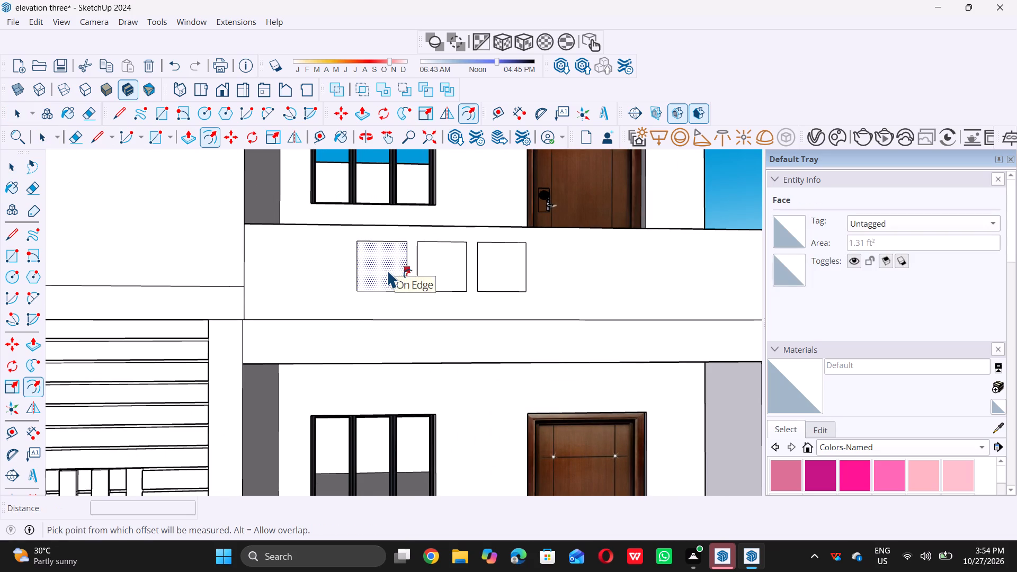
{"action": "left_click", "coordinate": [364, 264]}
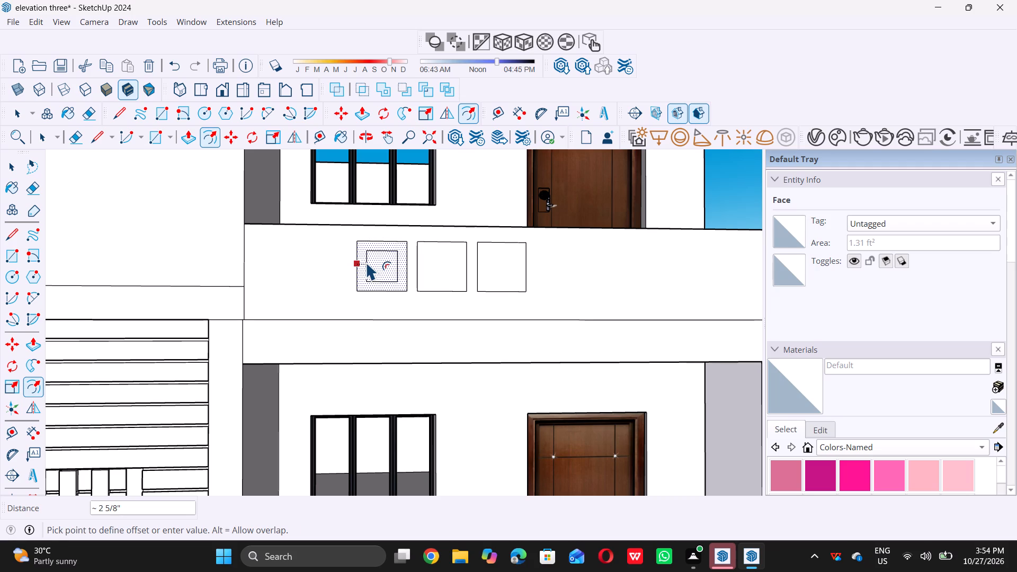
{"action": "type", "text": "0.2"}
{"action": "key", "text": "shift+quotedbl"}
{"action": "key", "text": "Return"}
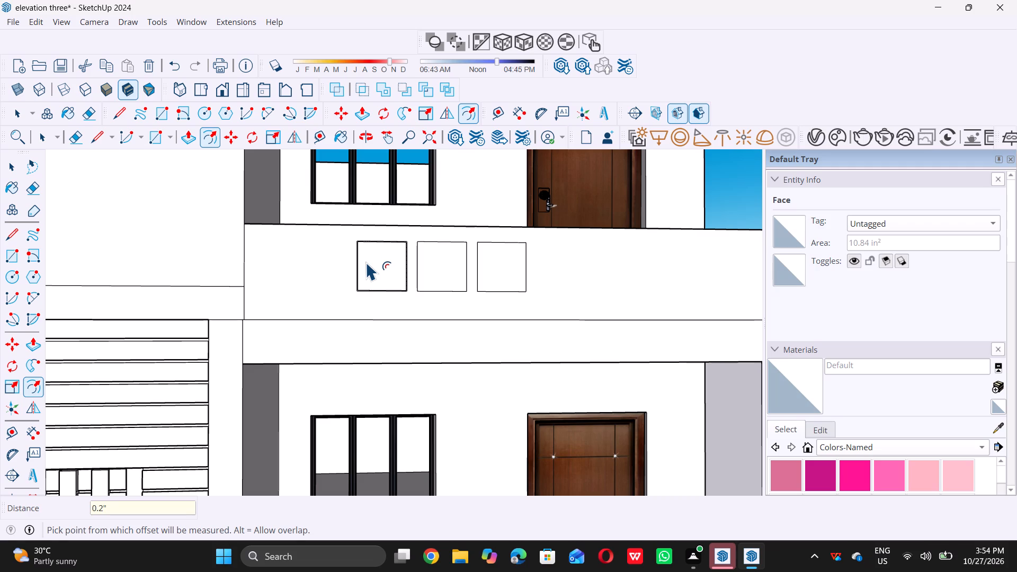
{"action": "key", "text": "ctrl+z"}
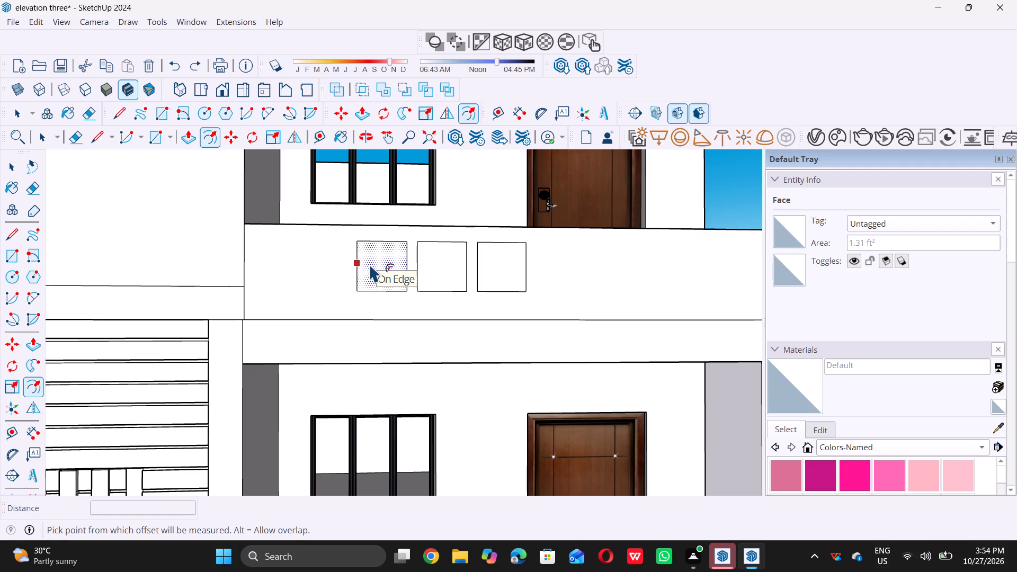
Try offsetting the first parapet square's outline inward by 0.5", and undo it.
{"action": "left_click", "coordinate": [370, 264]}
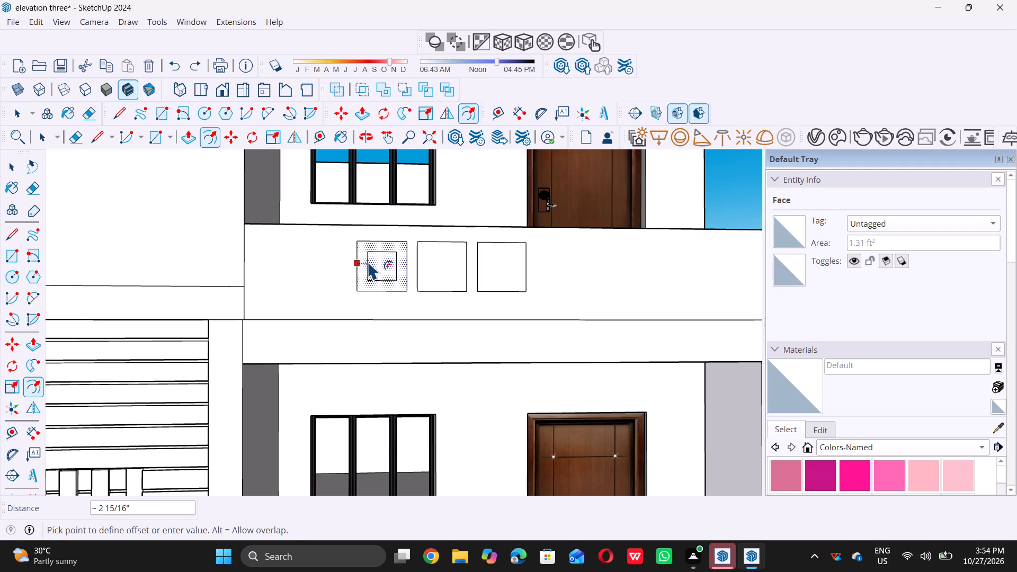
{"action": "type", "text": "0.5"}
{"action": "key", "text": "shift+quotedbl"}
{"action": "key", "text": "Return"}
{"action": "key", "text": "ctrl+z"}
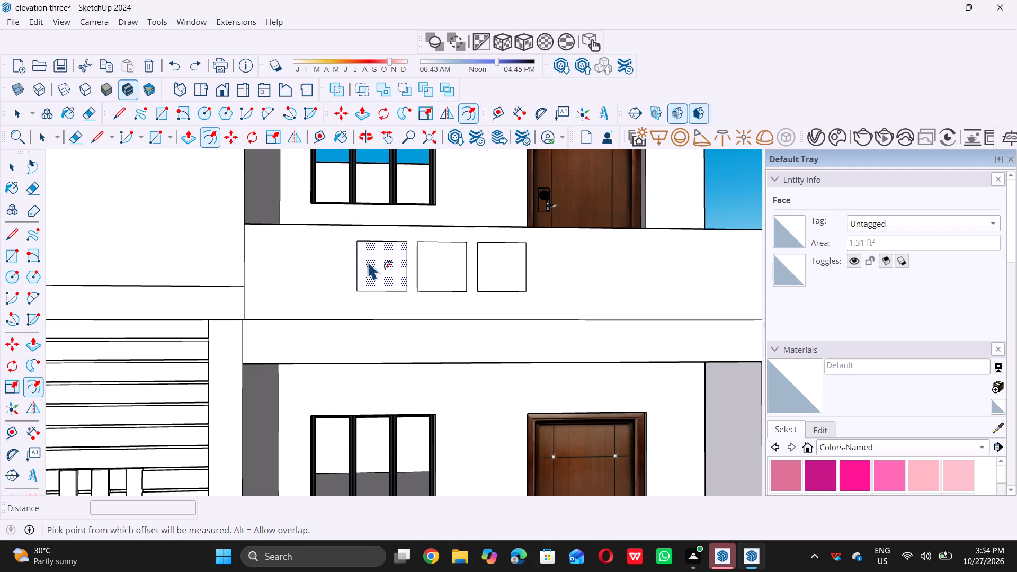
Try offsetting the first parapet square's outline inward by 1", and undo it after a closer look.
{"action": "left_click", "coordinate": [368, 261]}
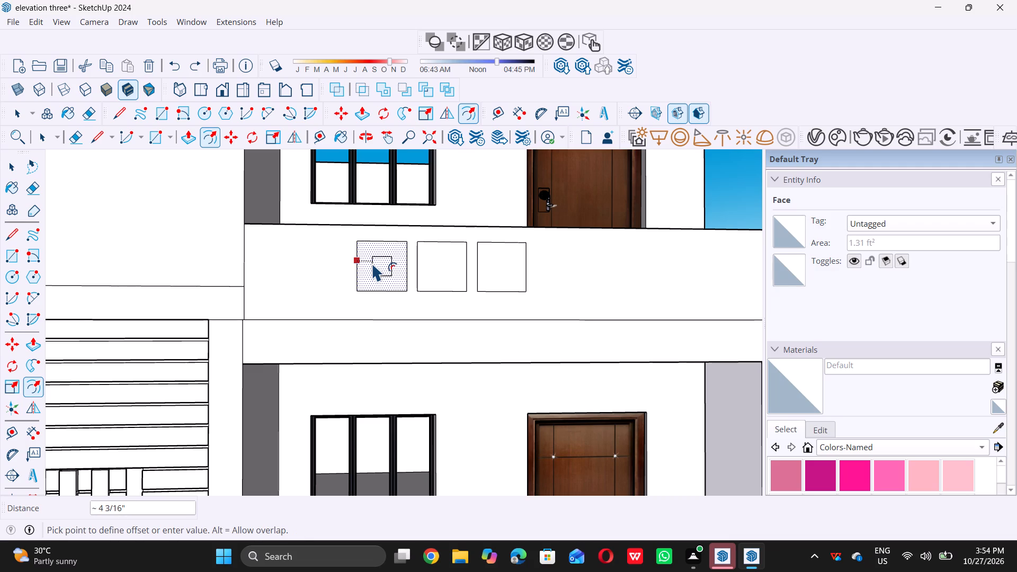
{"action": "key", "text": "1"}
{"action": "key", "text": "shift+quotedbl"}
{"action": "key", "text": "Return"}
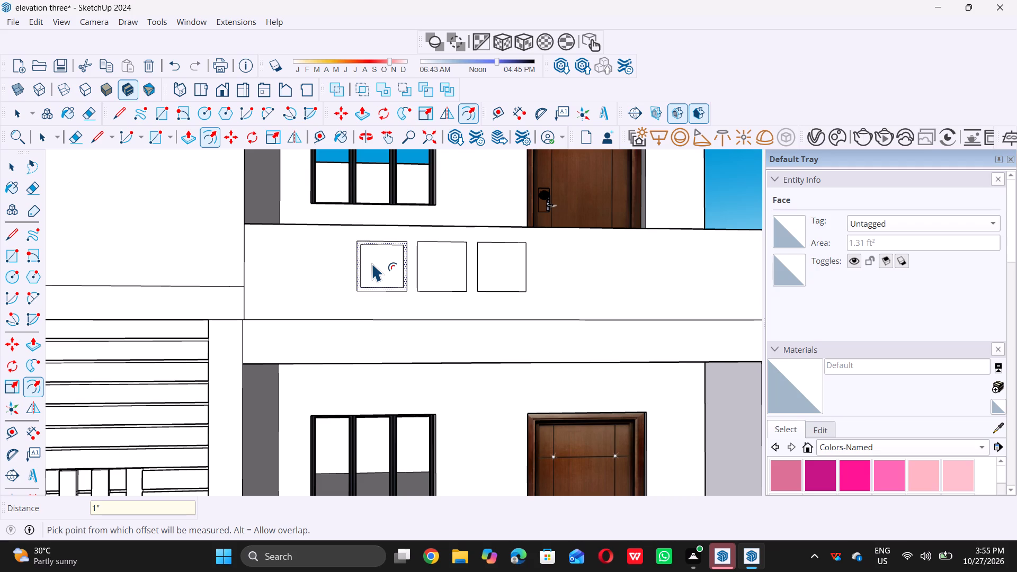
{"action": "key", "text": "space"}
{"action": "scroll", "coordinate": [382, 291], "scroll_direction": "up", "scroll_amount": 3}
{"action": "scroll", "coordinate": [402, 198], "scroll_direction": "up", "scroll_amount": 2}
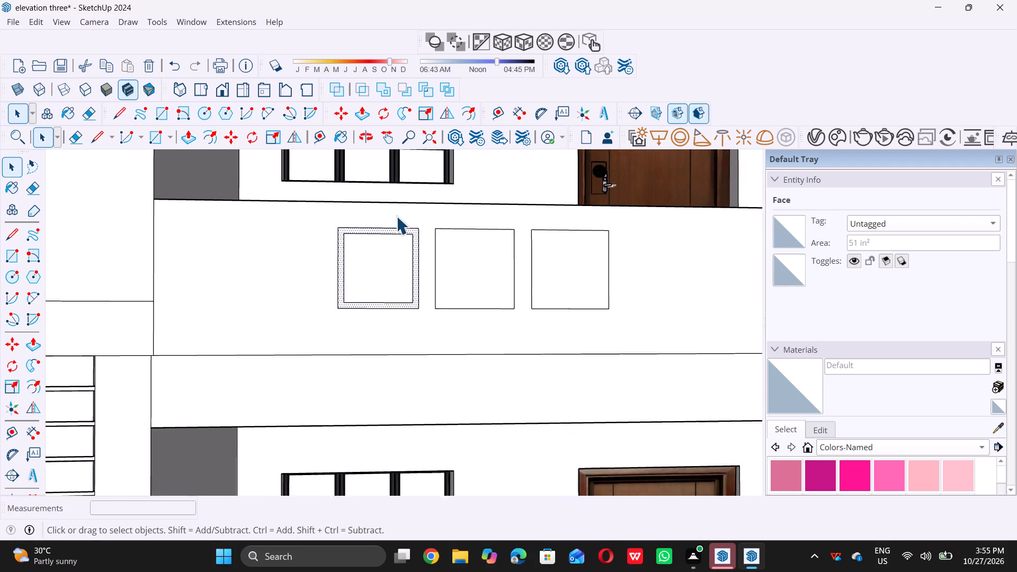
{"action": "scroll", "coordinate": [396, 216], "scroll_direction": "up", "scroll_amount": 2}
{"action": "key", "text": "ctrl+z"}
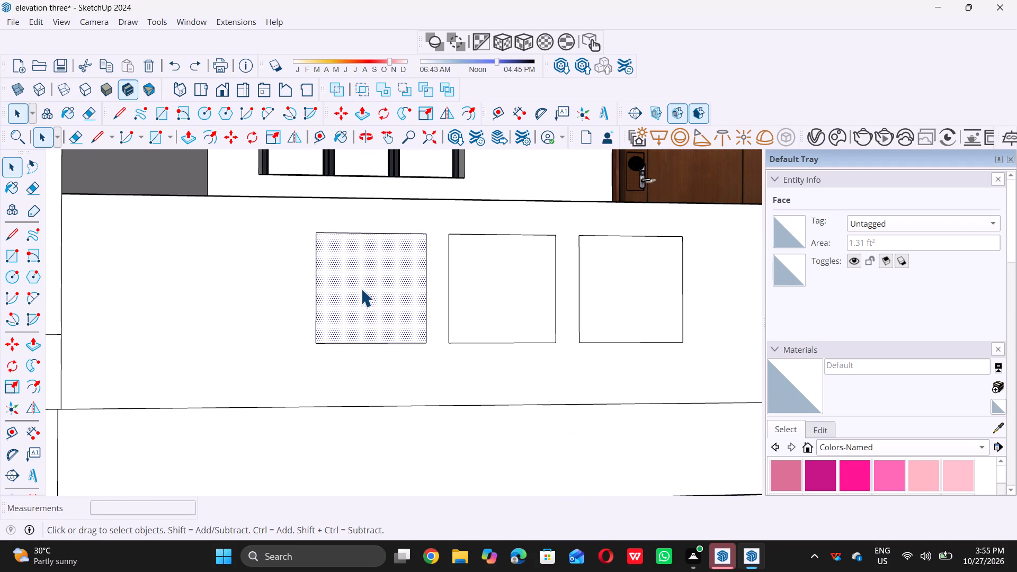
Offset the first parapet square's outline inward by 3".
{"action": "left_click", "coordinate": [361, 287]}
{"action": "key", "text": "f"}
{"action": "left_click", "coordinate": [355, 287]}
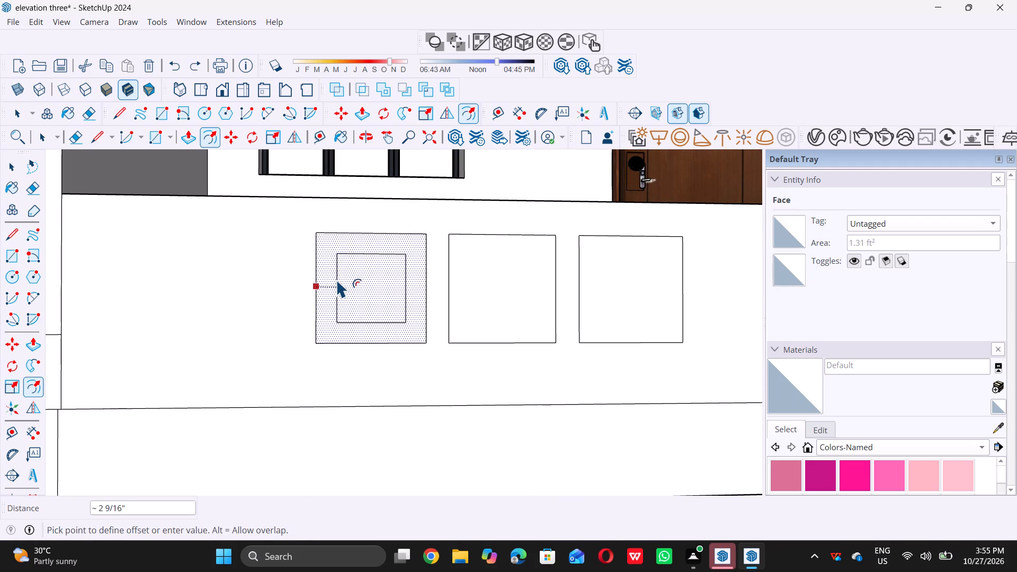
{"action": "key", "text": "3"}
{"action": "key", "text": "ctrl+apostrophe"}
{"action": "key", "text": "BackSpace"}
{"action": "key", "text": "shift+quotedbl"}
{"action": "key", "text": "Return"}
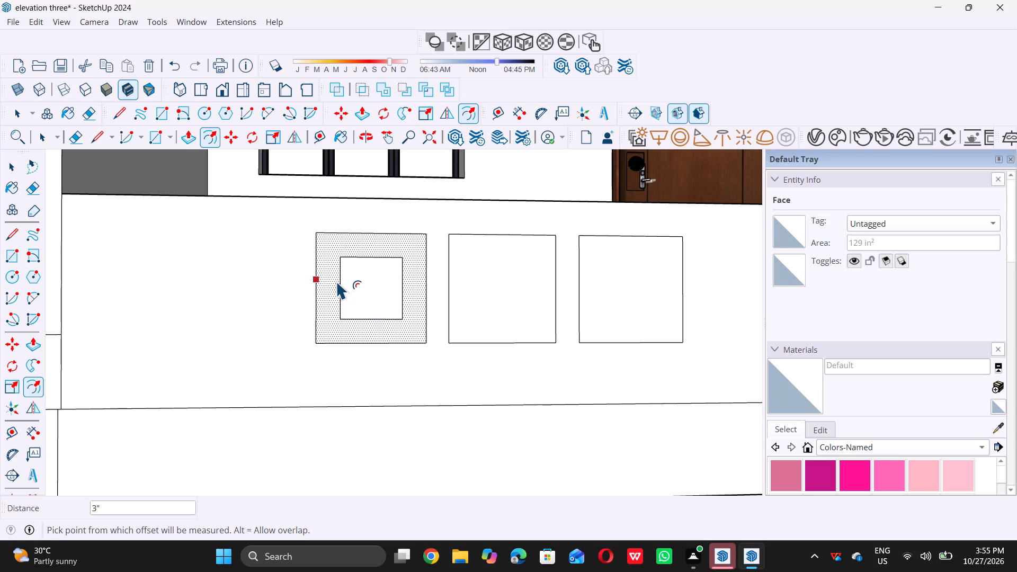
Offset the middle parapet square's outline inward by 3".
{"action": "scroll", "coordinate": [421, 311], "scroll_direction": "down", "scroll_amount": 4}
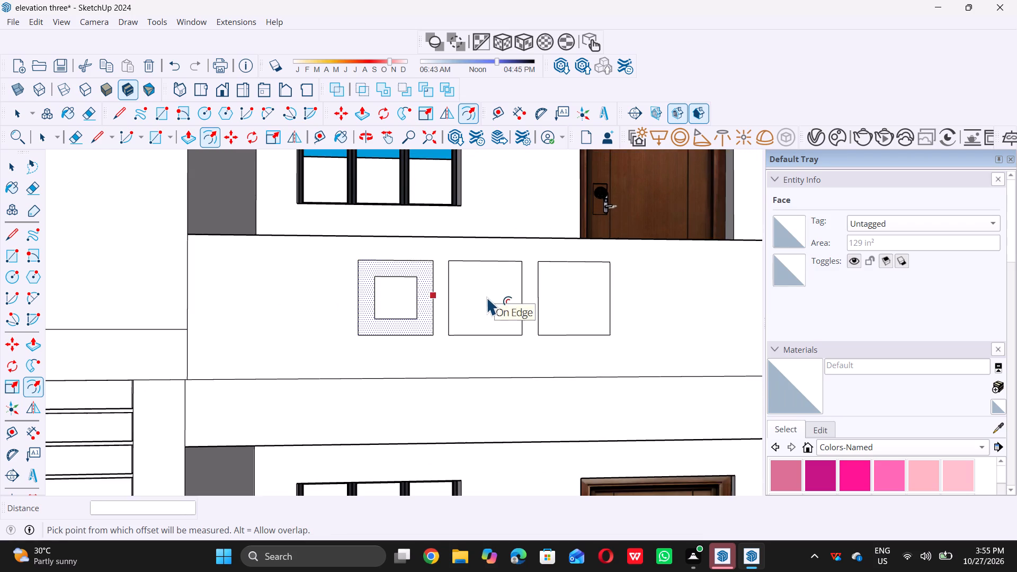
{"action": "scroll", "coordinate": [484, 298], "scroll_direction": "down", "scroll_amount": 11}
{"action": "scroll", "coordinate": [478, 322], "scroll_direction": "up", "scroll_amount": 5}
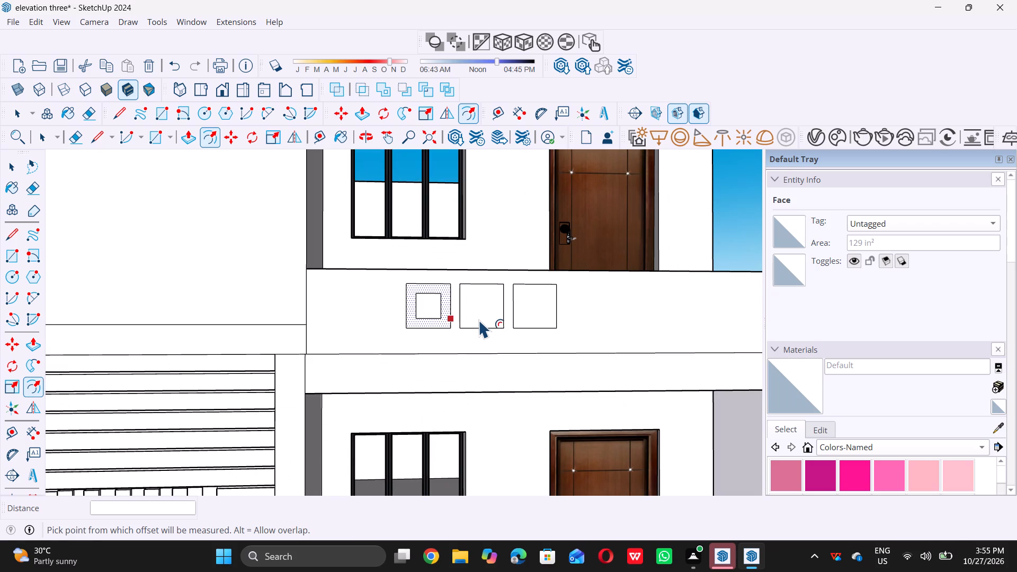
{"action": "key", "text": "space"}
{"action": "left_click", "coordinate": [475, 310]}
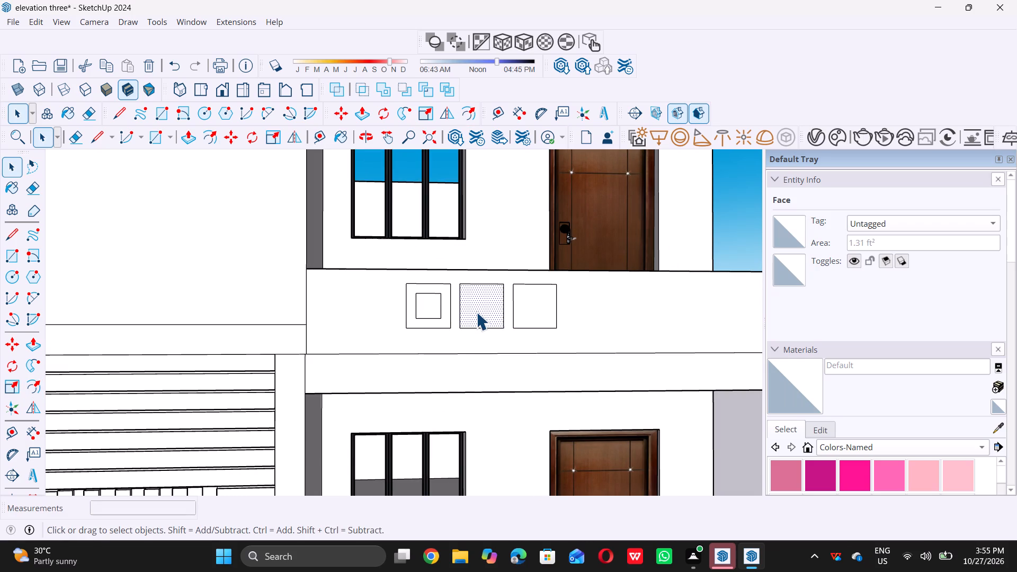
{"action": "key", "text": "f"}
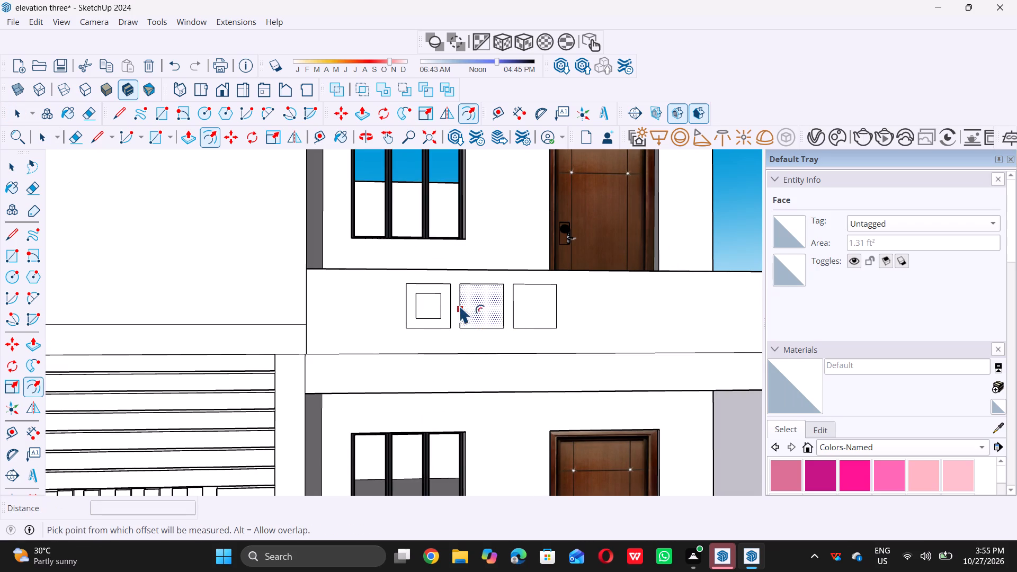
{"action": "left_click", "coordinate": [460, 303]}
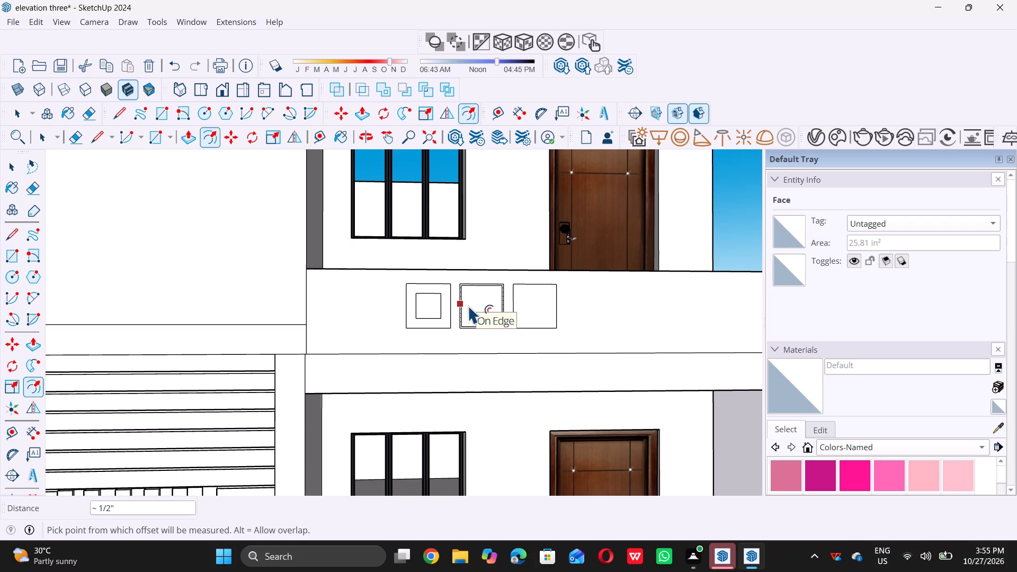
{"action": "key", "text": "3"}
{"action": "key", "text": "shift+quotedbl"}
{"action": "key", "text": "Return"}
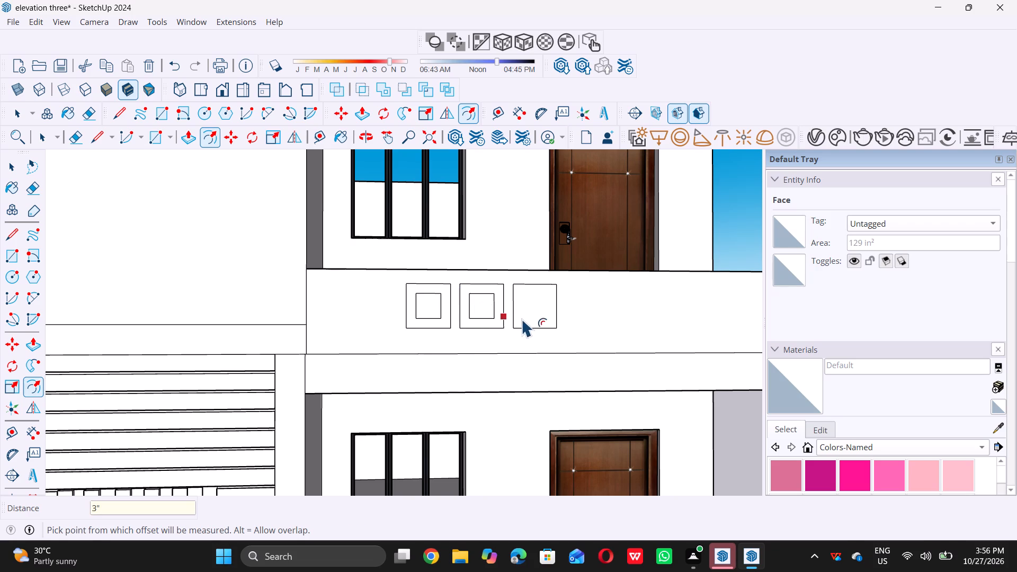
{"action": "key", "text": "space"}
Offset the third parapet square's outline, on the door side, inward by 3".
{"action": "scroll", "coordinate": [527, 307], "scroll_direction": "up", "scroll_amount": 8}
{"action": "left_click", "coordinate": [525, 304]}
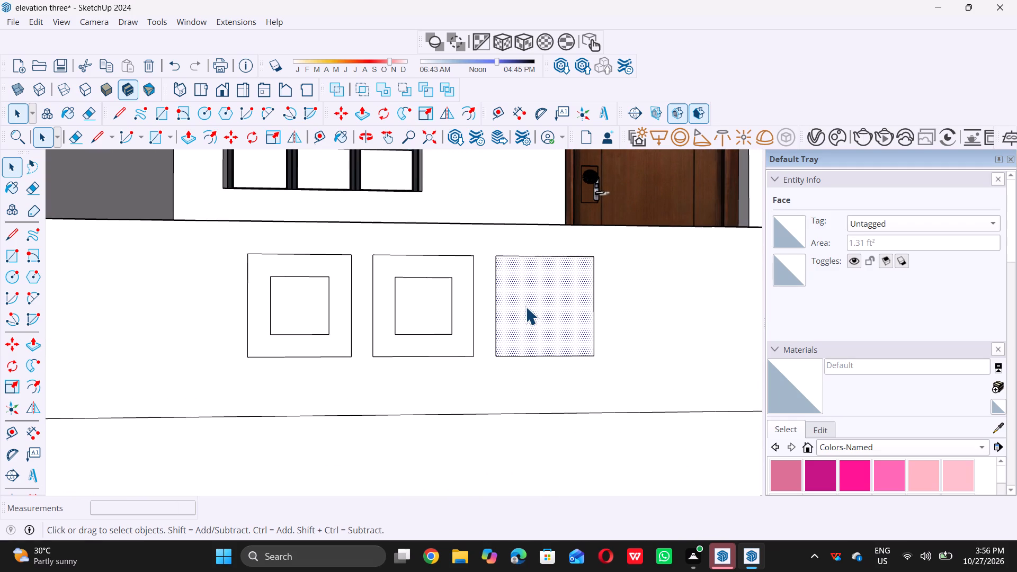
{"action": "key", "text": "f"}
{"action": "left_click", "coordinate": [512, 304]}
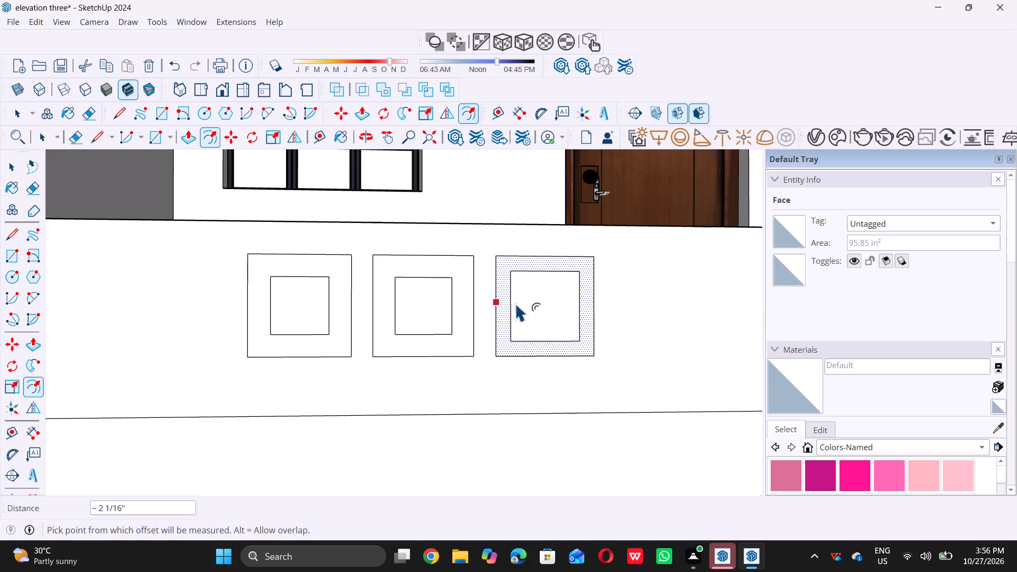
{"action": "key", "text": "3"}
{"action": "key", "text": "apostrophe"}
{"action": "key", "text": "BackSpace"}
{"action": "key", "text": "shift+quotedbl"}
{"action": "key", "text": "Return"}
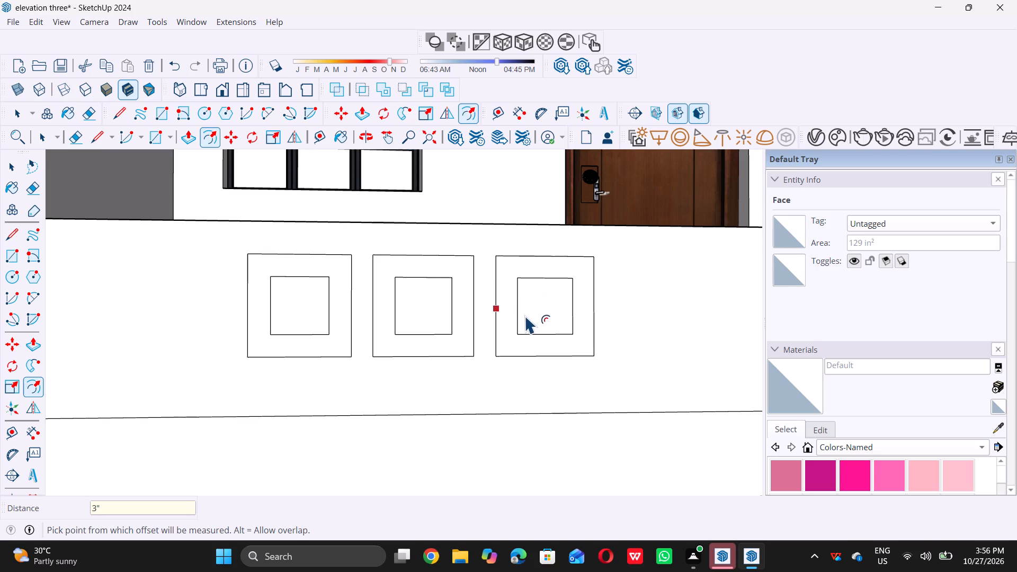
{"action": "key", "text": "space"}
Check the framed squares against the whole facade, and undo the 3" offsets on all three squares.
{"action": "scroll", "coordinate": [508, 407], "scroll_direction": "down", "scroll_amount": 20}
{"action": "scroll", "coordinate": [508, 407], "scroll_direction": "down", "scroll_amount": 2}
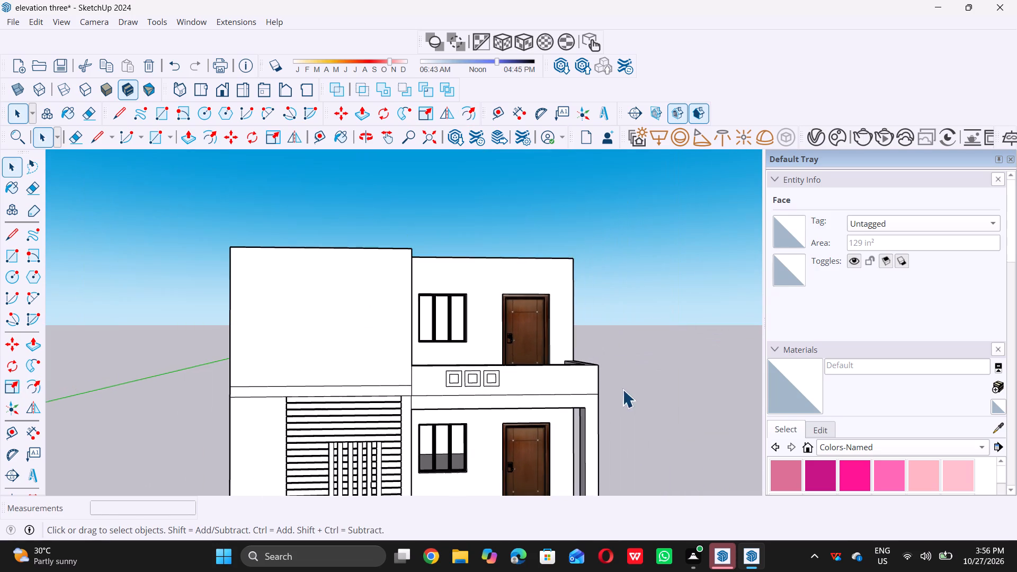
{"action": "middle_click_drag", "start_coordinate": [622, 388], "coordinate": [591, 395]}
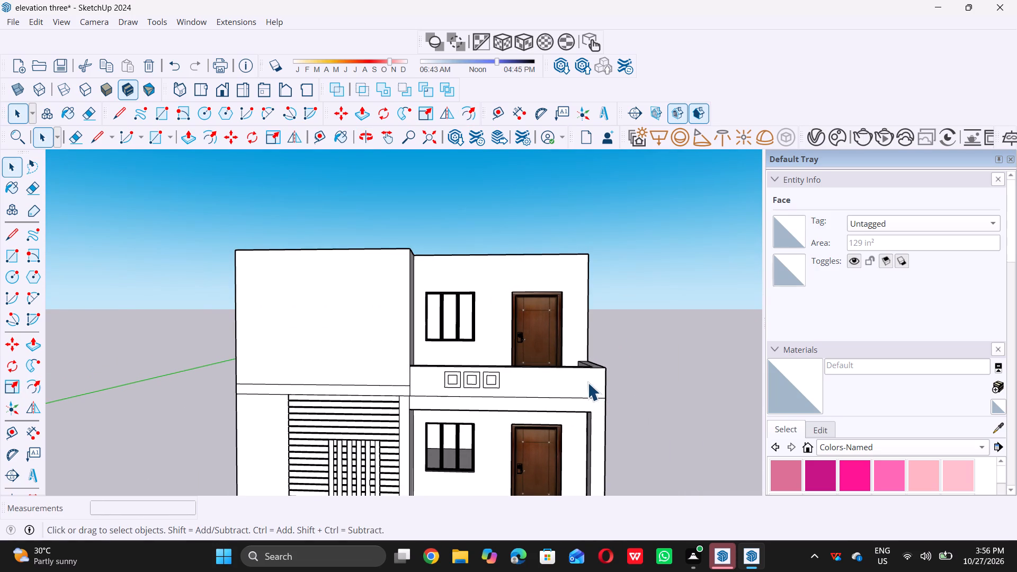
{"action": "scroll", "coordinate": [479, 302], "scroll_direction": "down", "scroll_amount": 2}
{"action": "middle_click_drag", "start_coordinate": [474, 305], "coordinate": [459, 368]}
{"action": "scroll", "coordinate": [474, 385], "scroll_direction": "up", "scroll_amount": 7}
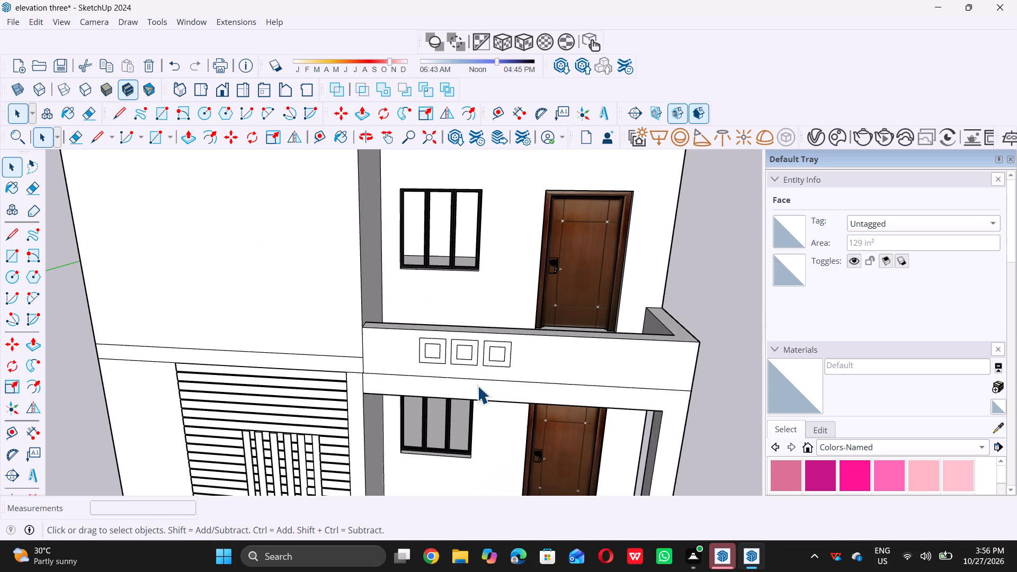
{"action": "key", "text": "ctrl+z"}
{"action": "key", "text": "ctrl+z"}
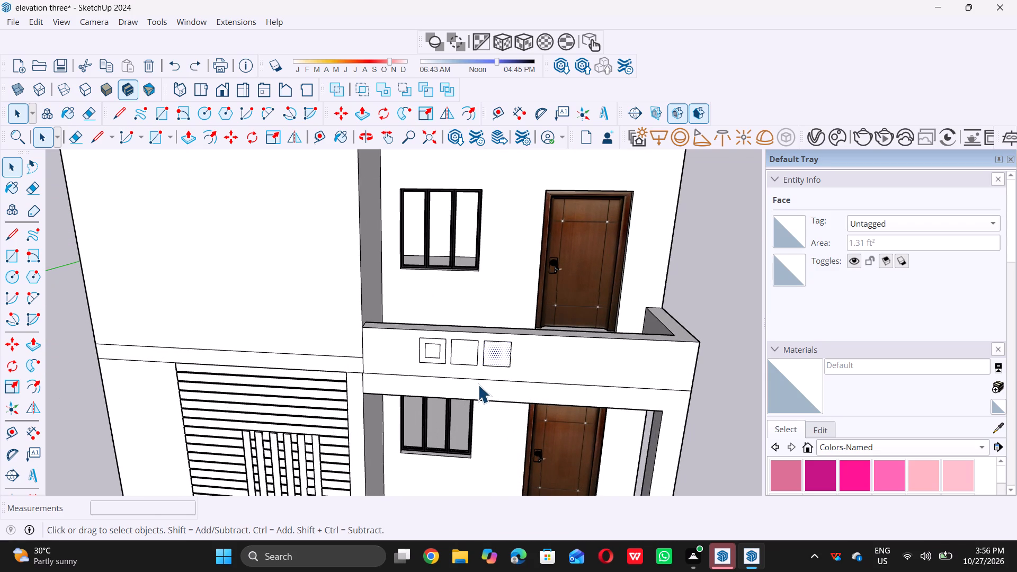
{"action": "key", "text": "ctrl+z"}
Offset the first parapet square's outline, farthest from the door, inward by 2".
{"action": "scroll", "coordinate": [436, 356], "scroll_direction": "up", "scroll_amount": 6}
{"action": "left_click", "coordinate": [429, 353]}
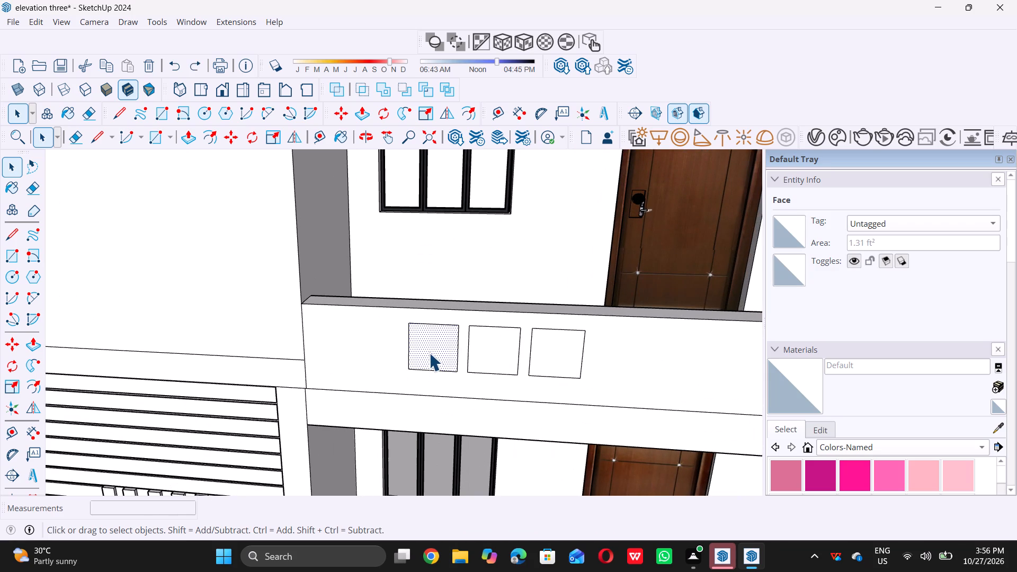
{"action": "key", "text": "f"}
{"action": "left_click", "coordinate": [418, 347]}
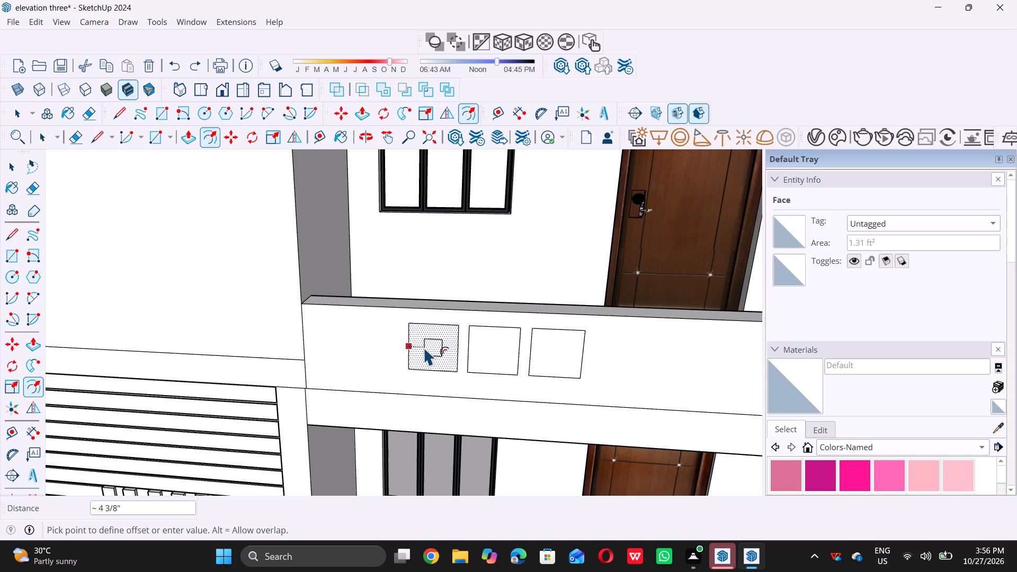
{"action": "key", "text": "2"}
{"action": "key", "text": "shift+quotedbl"}
{"action": "key", "text": "Return"}
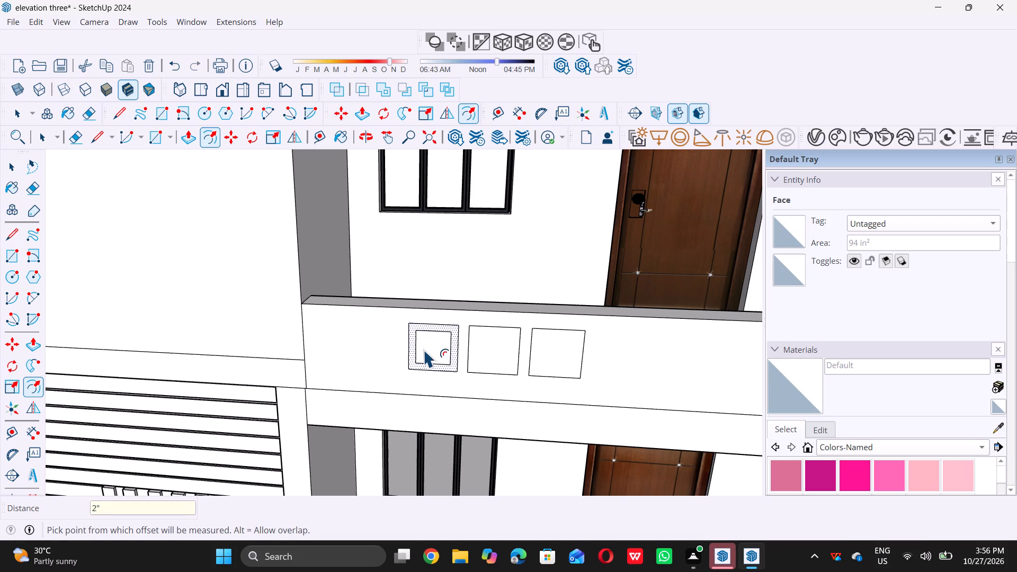
Offset the middle parapet square's outline inward by 2".
{"action": "key", "text": "space"}
{"action": "scroll", "coordinate": [490, 359], "scroll_direction": "up", "scroll_amount": 4}
{"action": "left_click", "coordinate": [497, 347]}
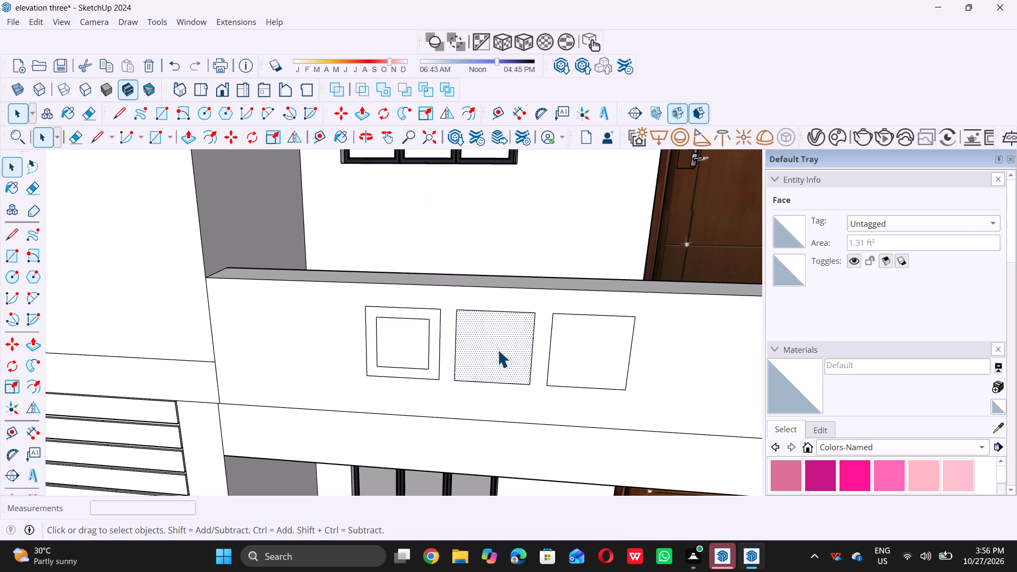
{"action": "key", "text": "f"}
{"action": "left_click", "coordinate": [464, 338]}
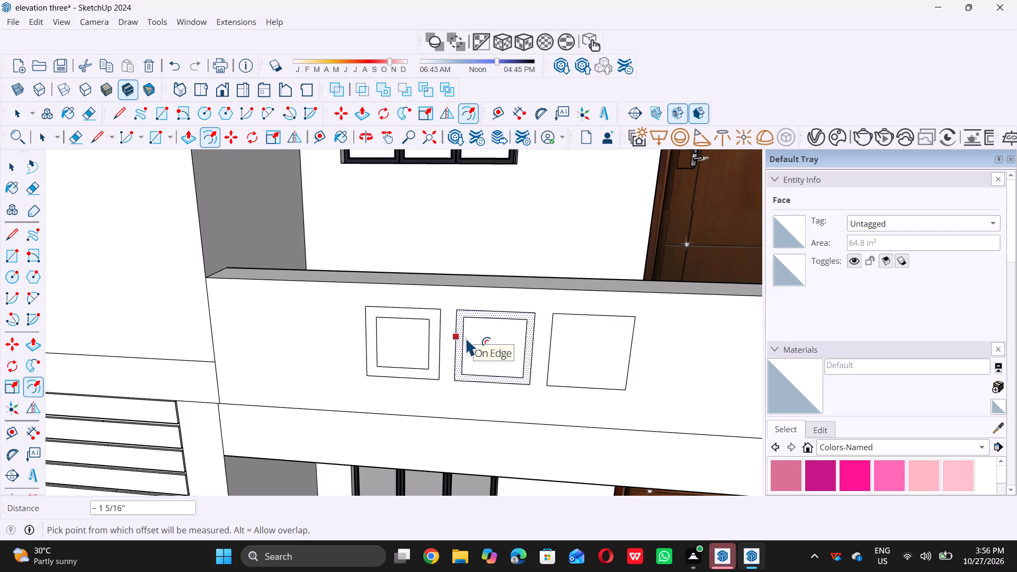
{"action": "key", "text": "2"}
{"action": "key", "text": "shift+quotedbl"}
{"action": "key", "text": "Return"}
{"action": "key", "text": "space"}
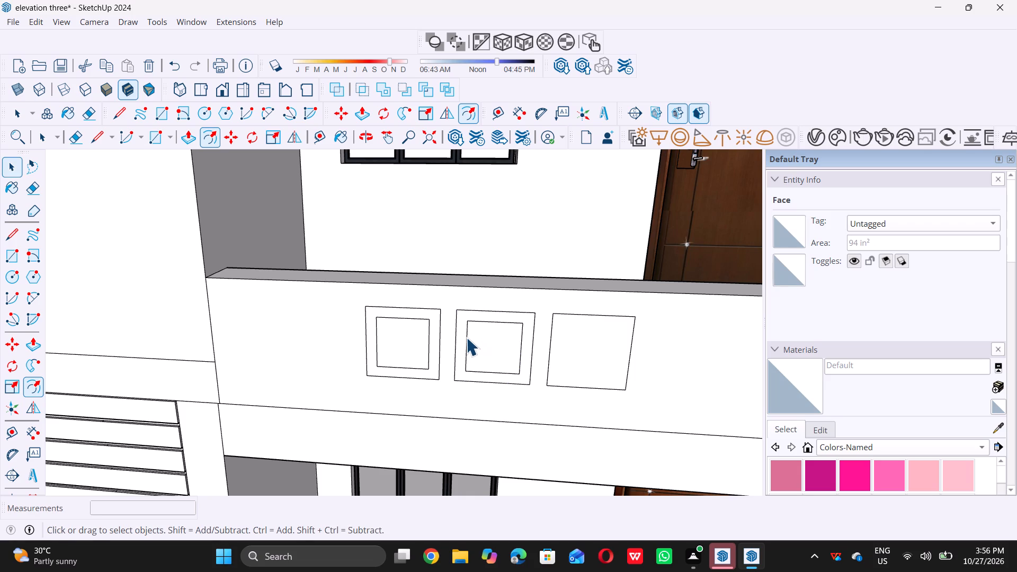
Offset the third parapet square's outline, on the door side, inward by 2".
{"action": "scroll", "coordinate": [606, 356], "scroll_direction": "up", "scroll_amount": 4}
{"action": "left_click", "coordinate": [600, 358]}
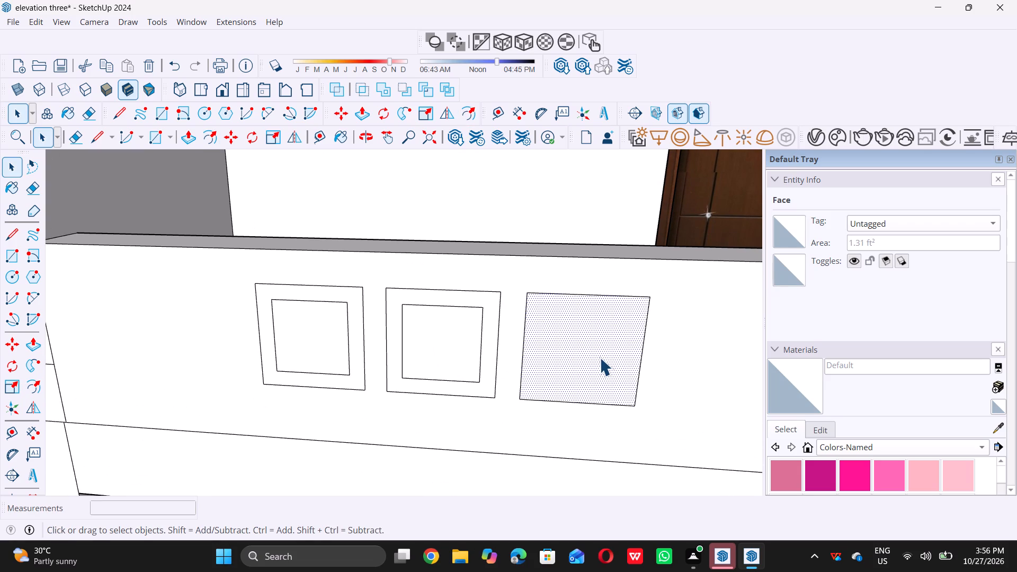
{"action": "key", "text": "f"}
{"action": "left_click", "coordinate": [533, 340]}
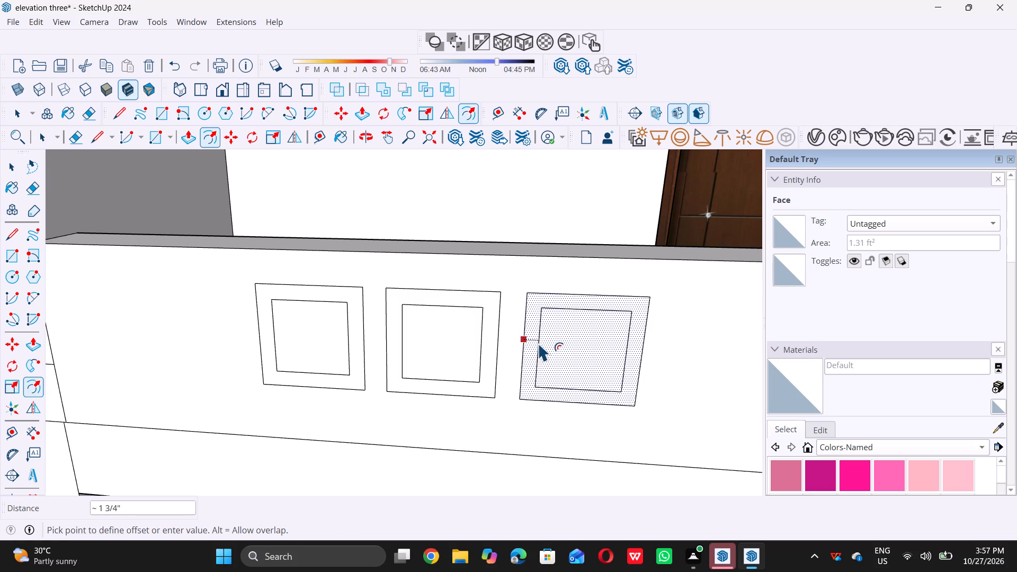
{"action": "key", "text": "2"}
{"action": "key", "text": "shift+quotedbl"}
{"action": "key", "text": "Return"}
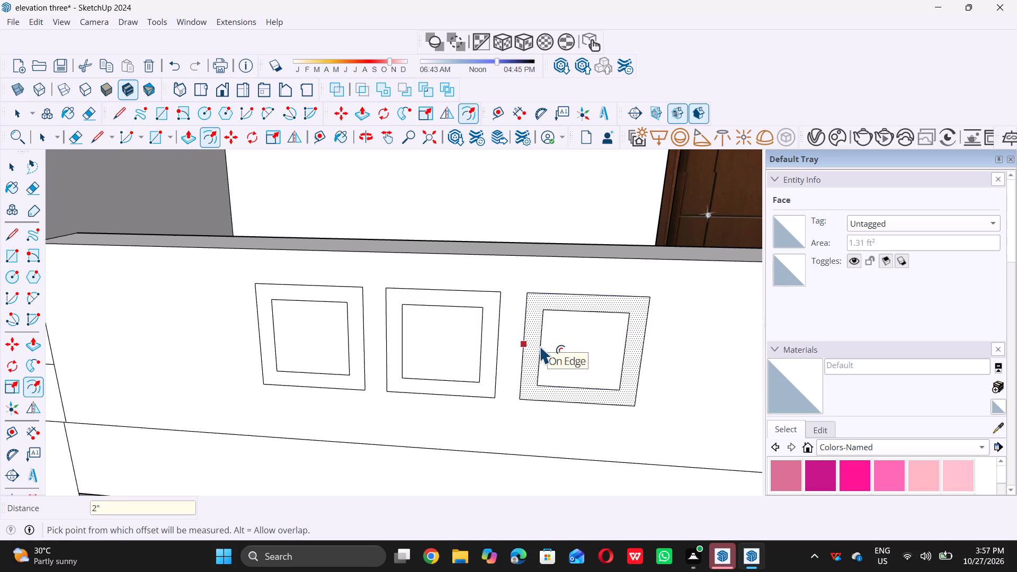
{"action": "key", "text": "space"}
Examine the three framed squares against the whole facade and the plain parapet stretch beyond the door.
{"action": "scroll", "coordinate": [536, 343], "scroll_direction": "down", "scroll_amount": 13}
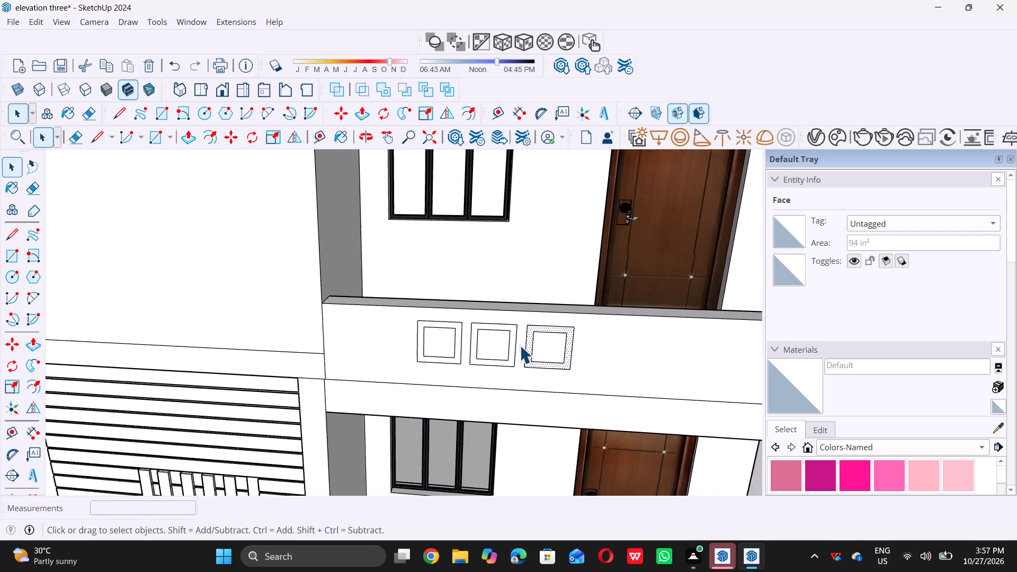
{"action": "scroll", "coordinate": [520, 345], "scroll_direction": "down", "scroll_amount": 12}
{"action": "left_click", "coordinate": [216, 376]}
{"action": "scroll", "coordinate": [641, 344], "scroll_direction": "up", "scroll_amount": 2}
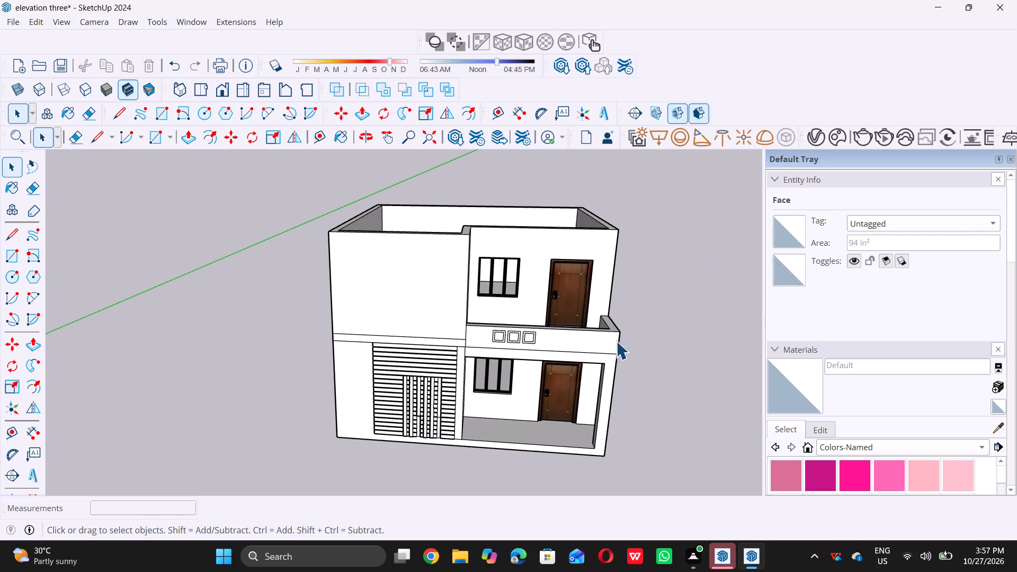
{"action": "scroll", "coordinate": [616, 341], "scroll_direction": "up", "scroll_amount": 7}
{"action": "scroll", "coordinate": [533, 362], "scroll_direction": "down", "scroll_amount": 11}
{"action": "middle_click_drag", "start_coordinate": [556, 398], "coordinate": [551, 348]}
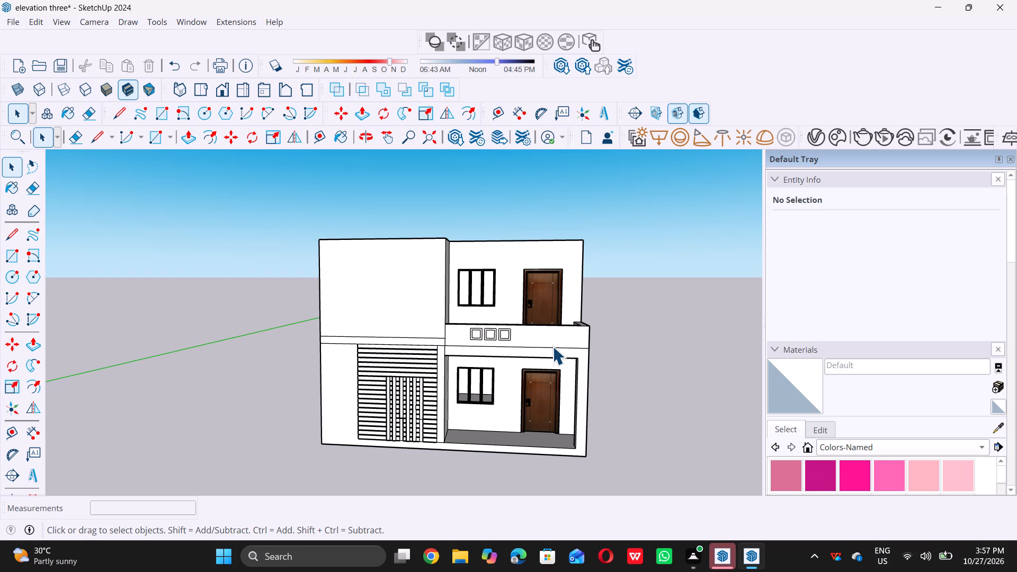
{"action": "scroll", "coordinate": [558, 320], "scroll_direction": "up", "scroll_amount": 10}
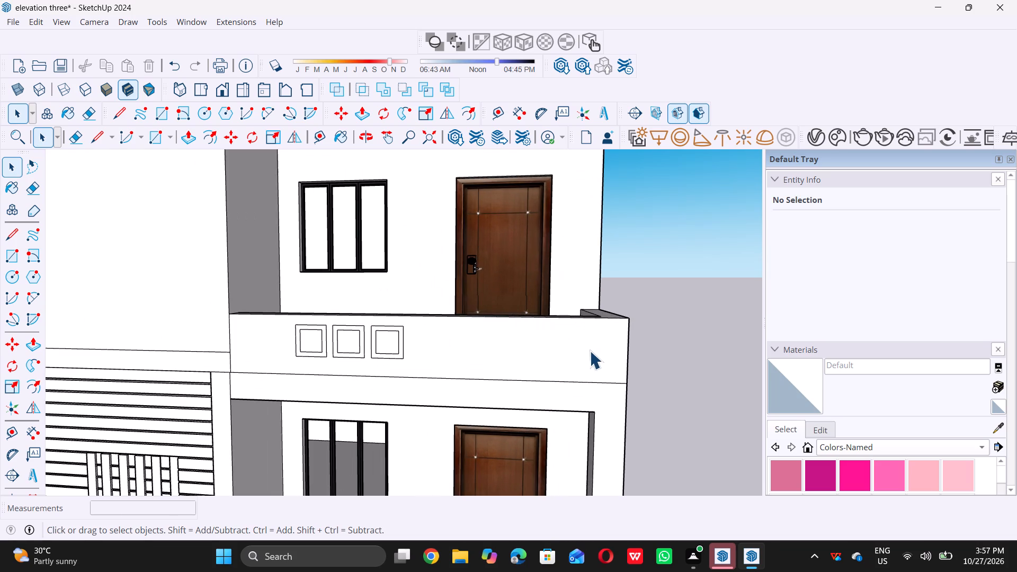
{"action": "middle_click_drag", "start_coordinate": [546, 356], "coordinate": [554, 341]}
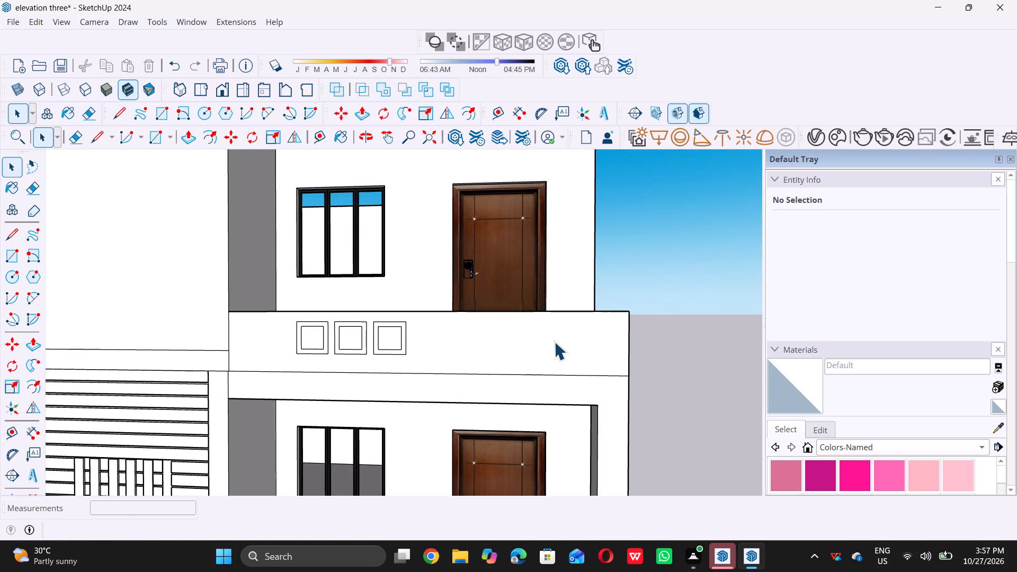
{"action": "middle_click_drag", "start_coordinate": [555, 339], "coordinate": [556, 332]}
{"action": "scroll", "coordinate": [556, 332], "scroll_direction": "up", "scroll_amount": 1}
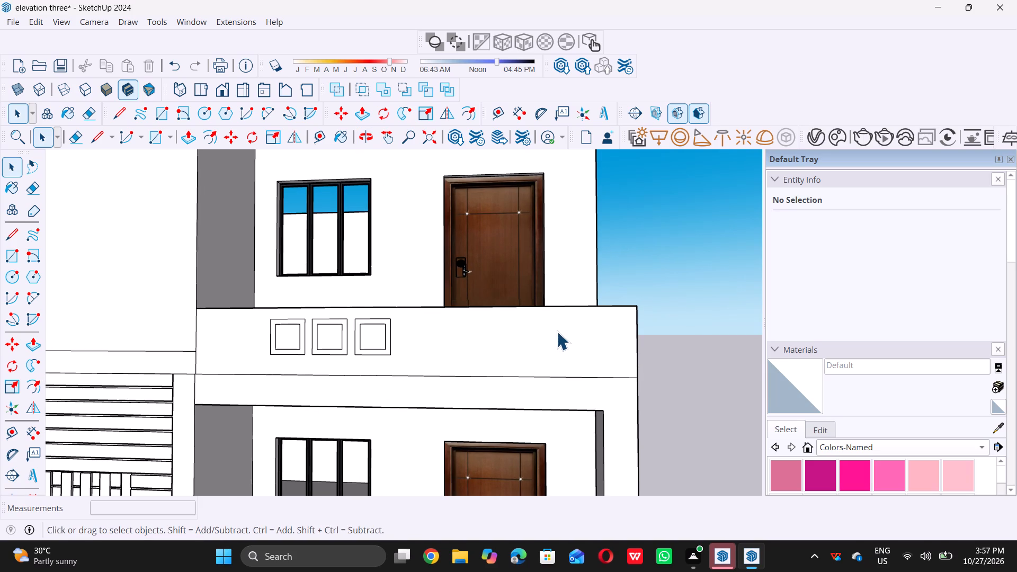
Draw an upright rectangle about 5" wide and 1' 1" tall on the parapet face, just beyond the balcony door.
{"action": "key", "text": "r"}
{"action": "scroll", "coordinate": [541, 333], "scroll_direction": "up", "scroll_amount": 4}
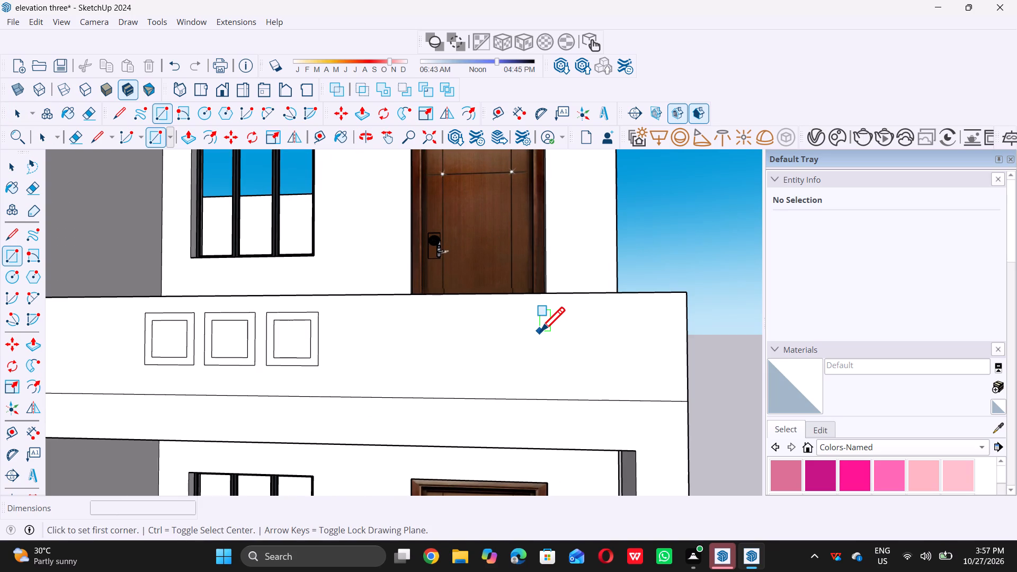
{"action": "scroll", "coordinate": [539, 334], "scroll_direction": "up", "scroll_amount": 4}
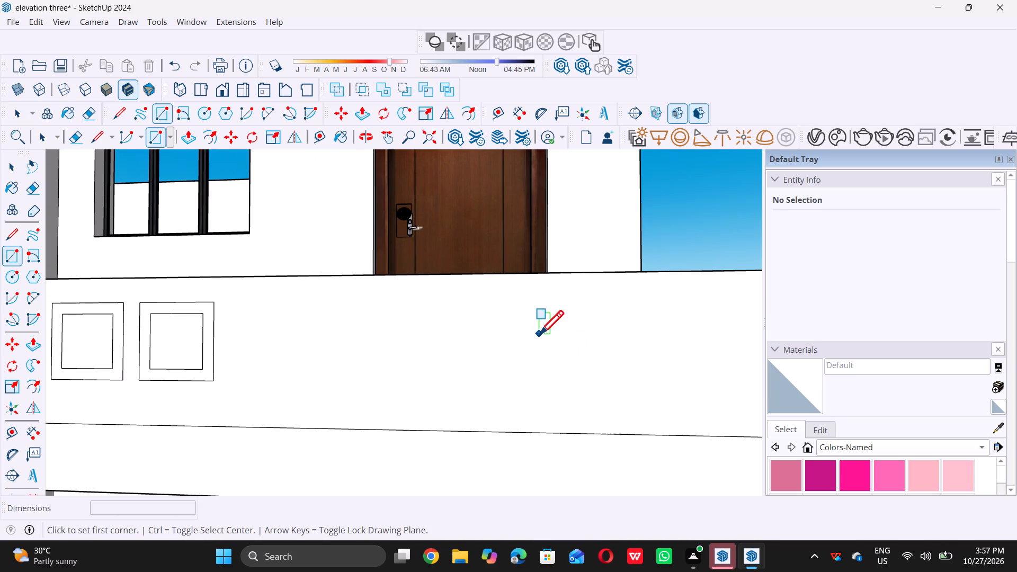
{"action": "left_click", "coordinate": [561, 298]}
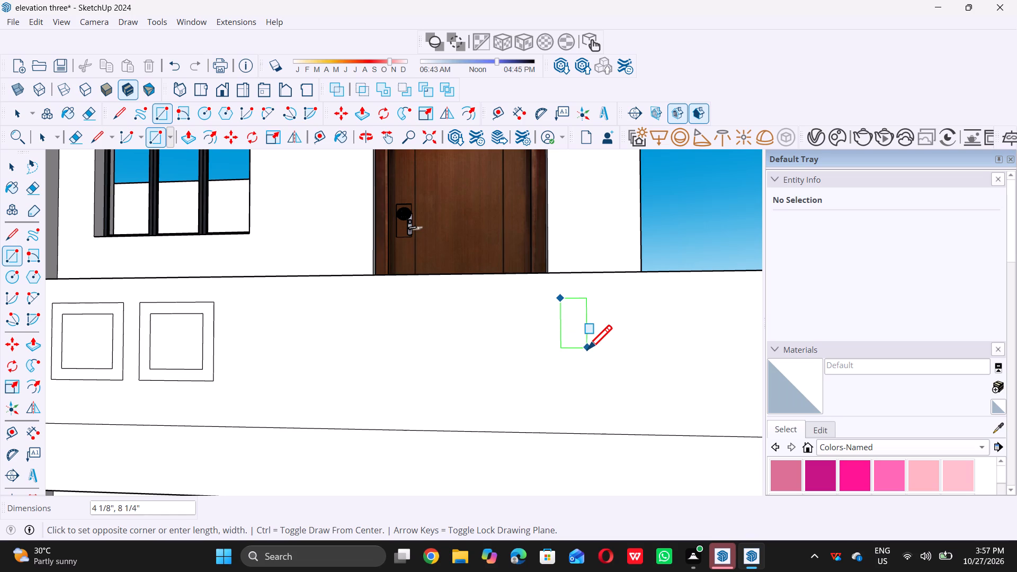
{"action": "left_click", "coordinate": [592, 381]}
{"action": "key", "text": "space"}
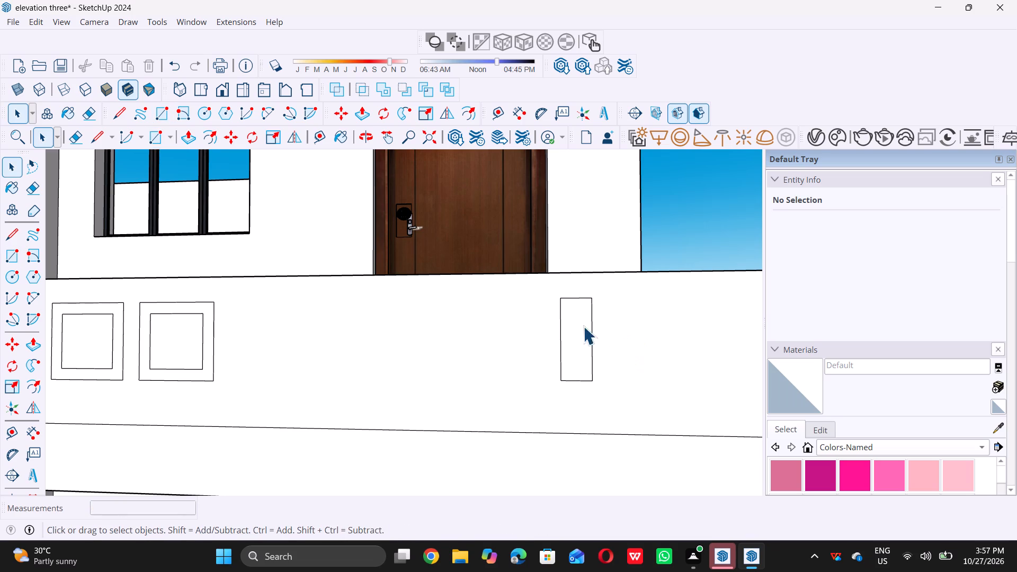
Copy the upright rectangle's four edges twice toward the parapet's outer corner, in steps of about 6 3/4" and 7 5/16".
{"action": "scroll", "coordinate": [564, 310], "scroll_direction": "up", "scroll_amount": 5}
{"action": "left_click", "coordinate": [565, 292]}
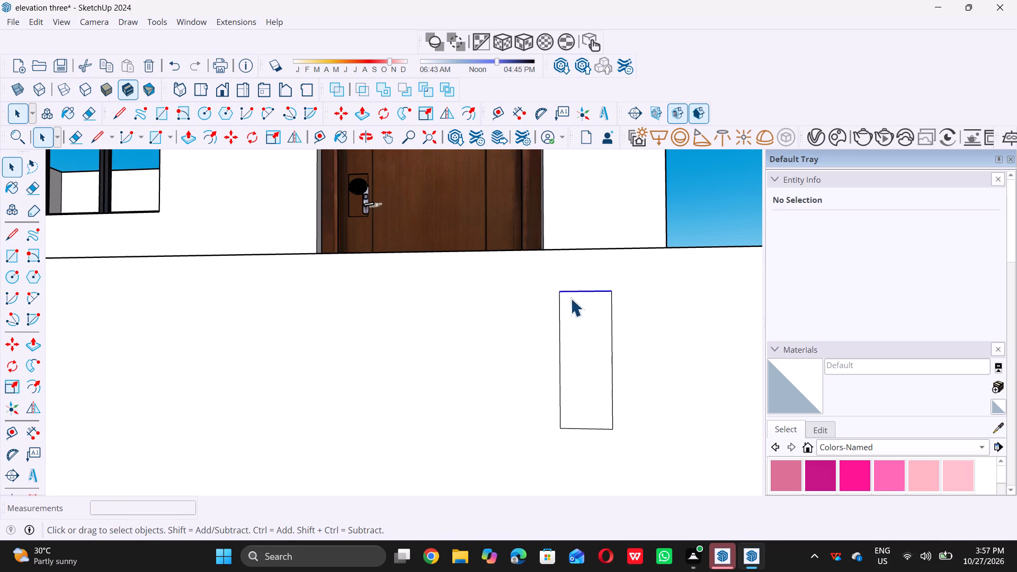
{"action": "left_click", "coordinate": [558, 336], "text": "ctrl"}
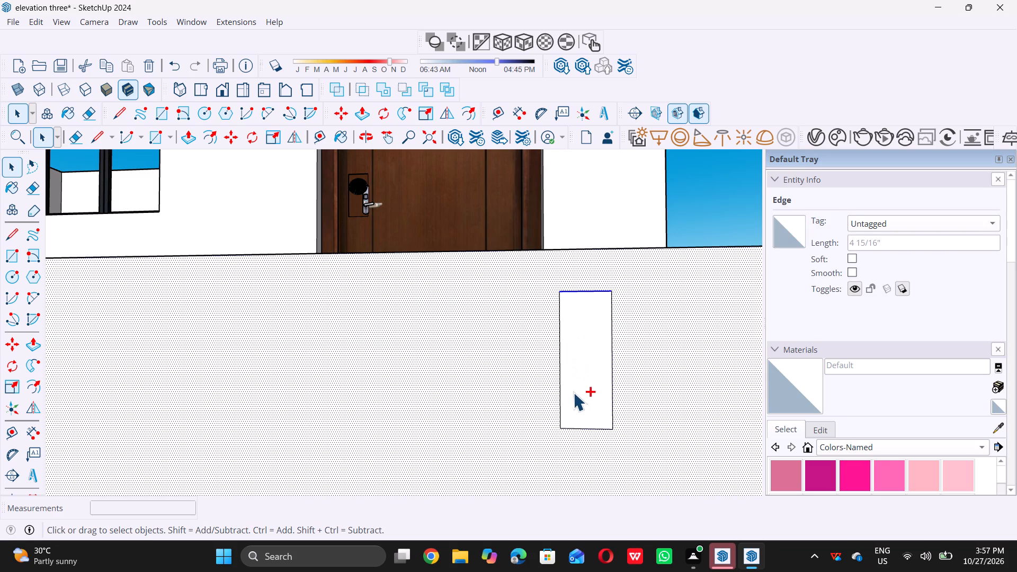
{"action": "left_click", "coordinate": [559, 390], "text": "ctrl"}
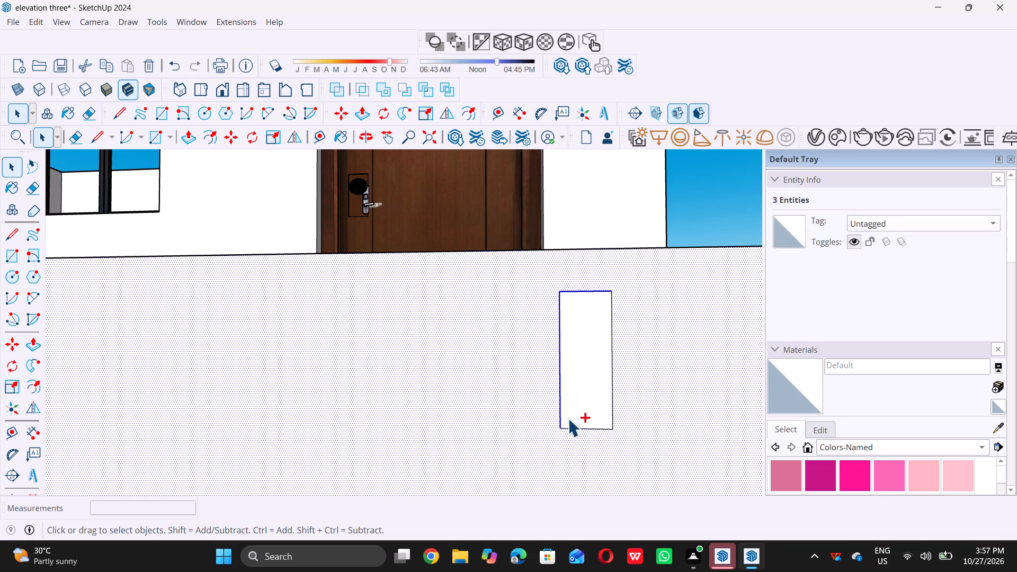
{"action": "left_click", "coordinate": [577, 430], "text": "ctrl"}
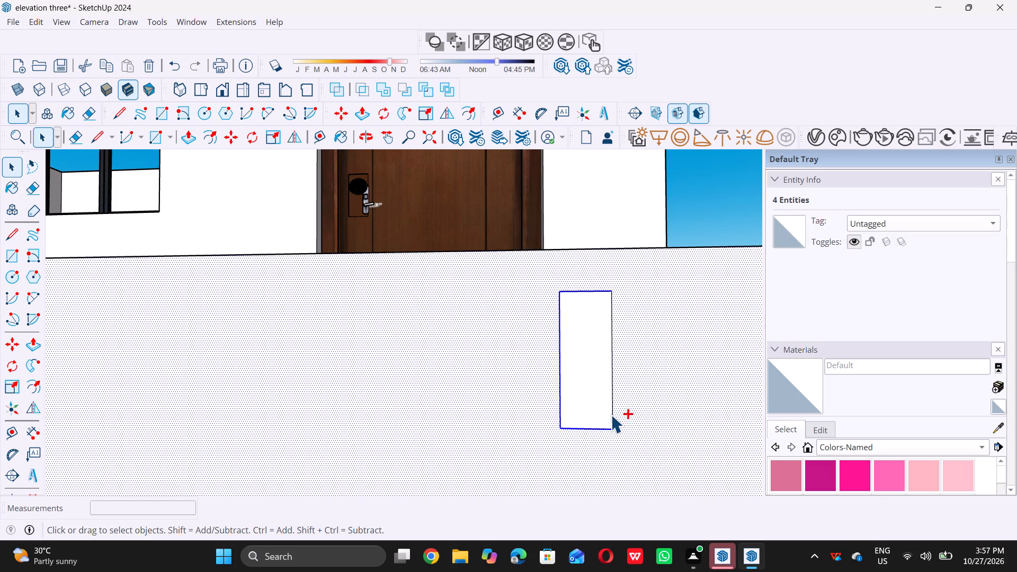
{"action": "left_click", "coordinate": [612, 414], "text": "ctrl"}
{"action": "left_click", "coordinate": [668, 382], "text": "shift"}
{"action": "key", "text": "m"}
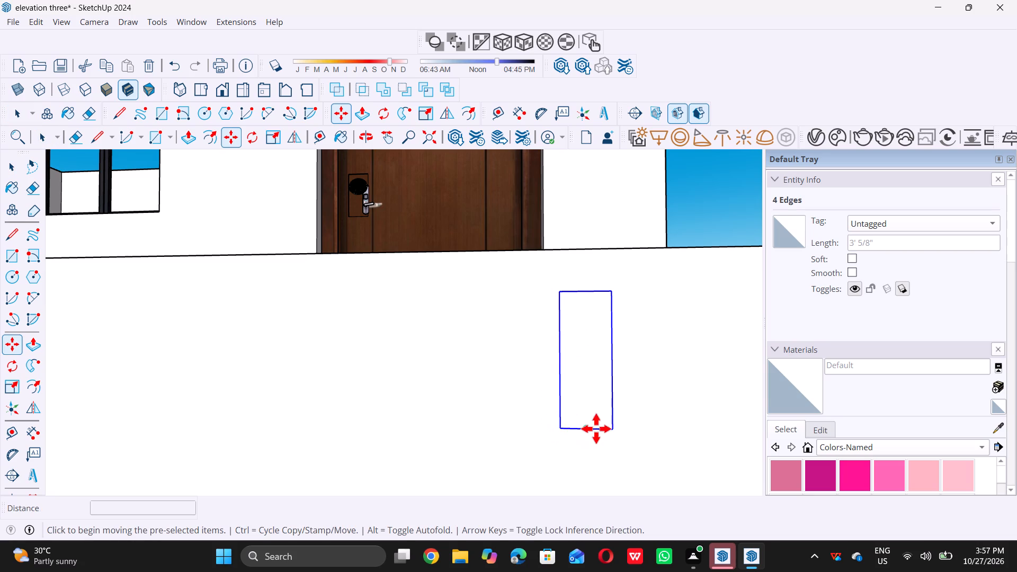
{"action": "left_click", "coordinate": [560, 431]}
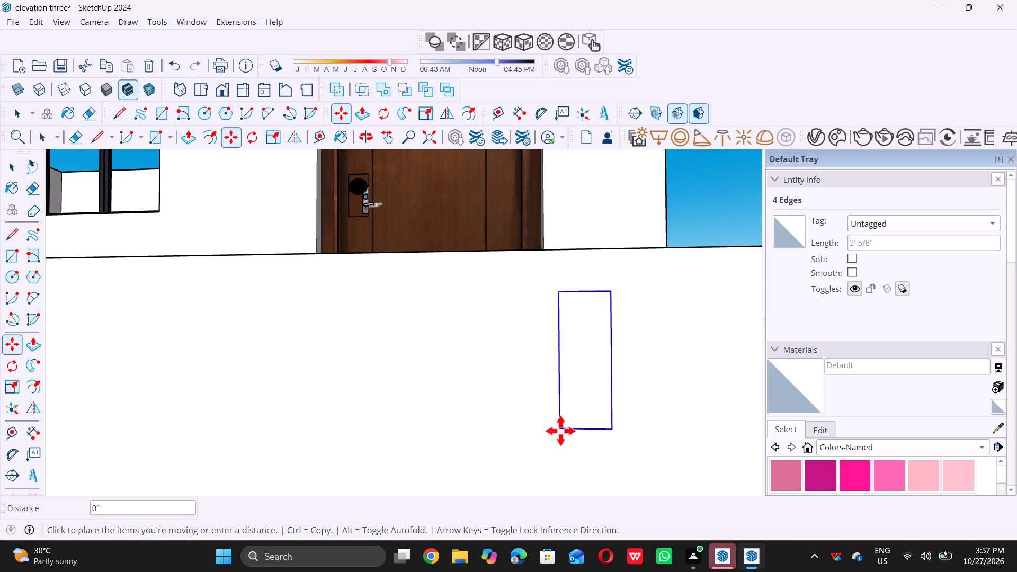
{"action": "scroll", "coordinate": [559, 431], "scroll_direction": "down", "scroll_amount": 5}
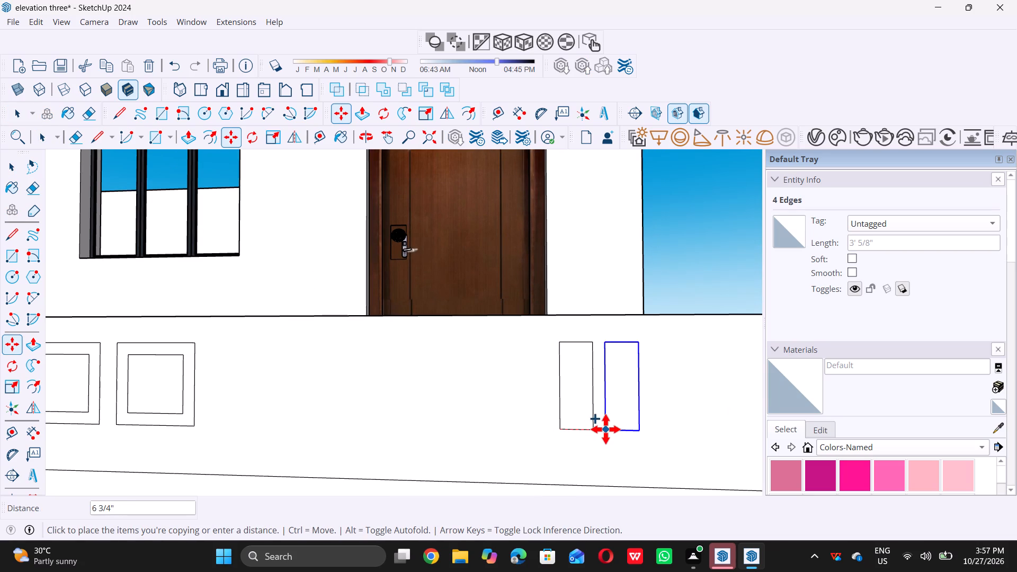
{"action": "left_click", "coordinate": [605, 429]}
{"action": "left_click", "coordinate": [605, 429]}
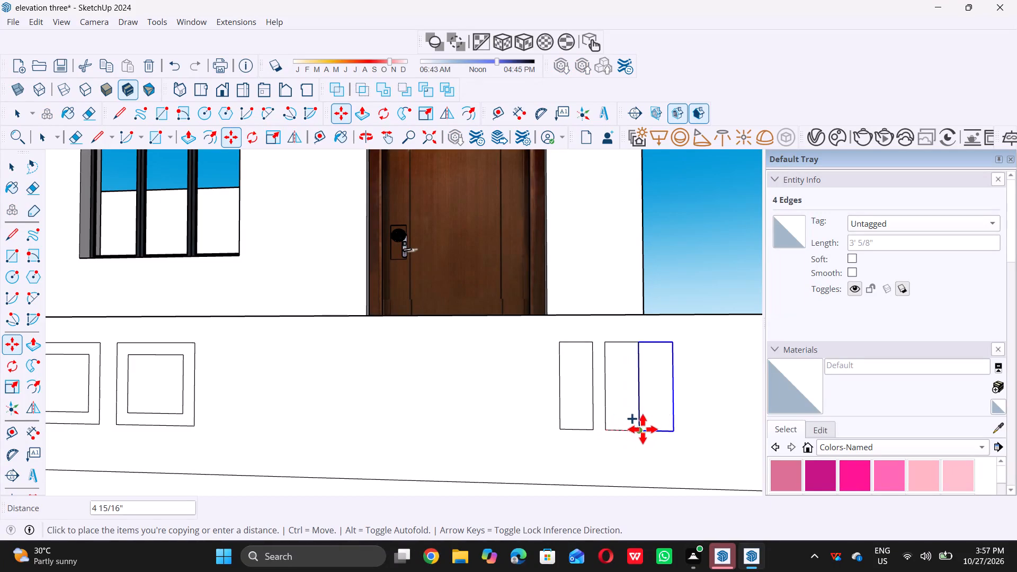
{"action": "left_click", "coordinate": [656, 431]}
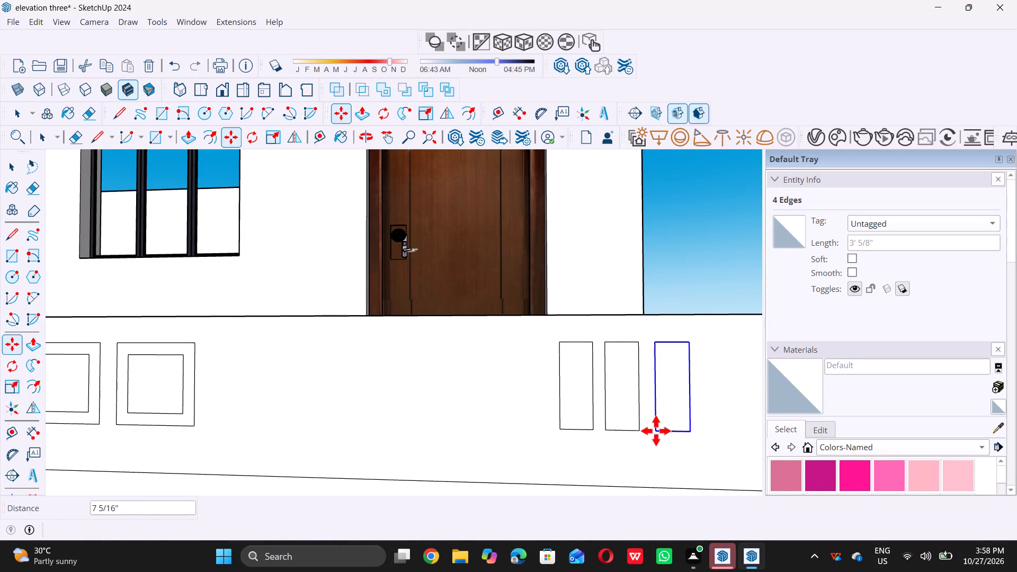
{"action": "key", "text": "space"}
Examine the parapet's framed squares and three upright rectangles against the whole facade and from closer angles.
{"action": "scroll", "coordinate": [582, 429], "scroll_direction": "down", "scroll_amount": 13}
{"action": "left_click", "coordinate": [683, 343]}
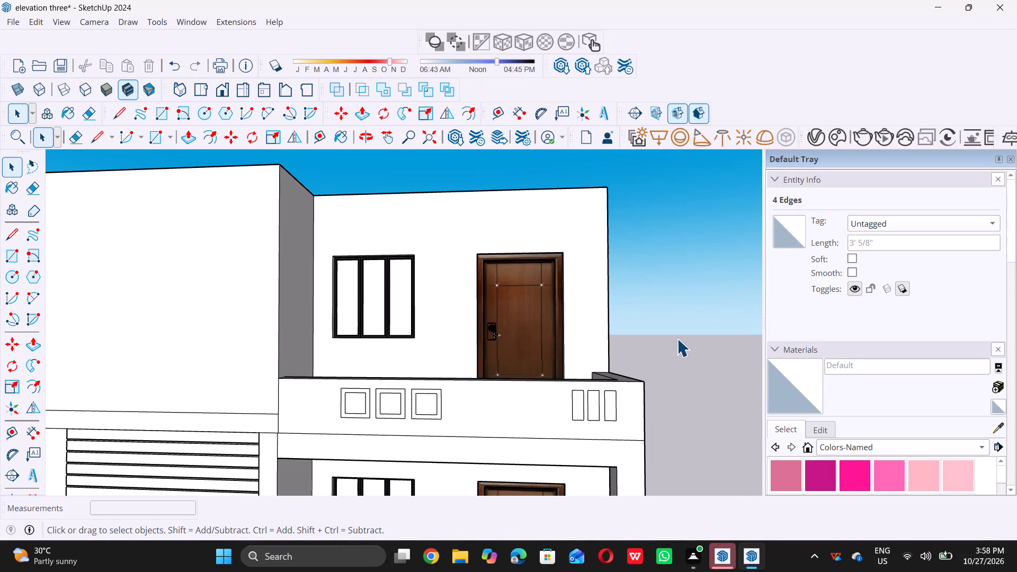
{"action": "scroll", "coordinate": [663, 321], "scroll_direction": "down", "scroll_amount": 6}
{"action": "scroll", "coordinate": [547, 247], "scroll_direction": "down", "scroll_amount": 5}
{"action": "middle_click_drag", "start_coordinate": [548, 251], "coordinate": [565, 313]}
{"action": "scroll", "coordinate": [581, 323], "scroll_direction": "up", "scroll_amount": 2}
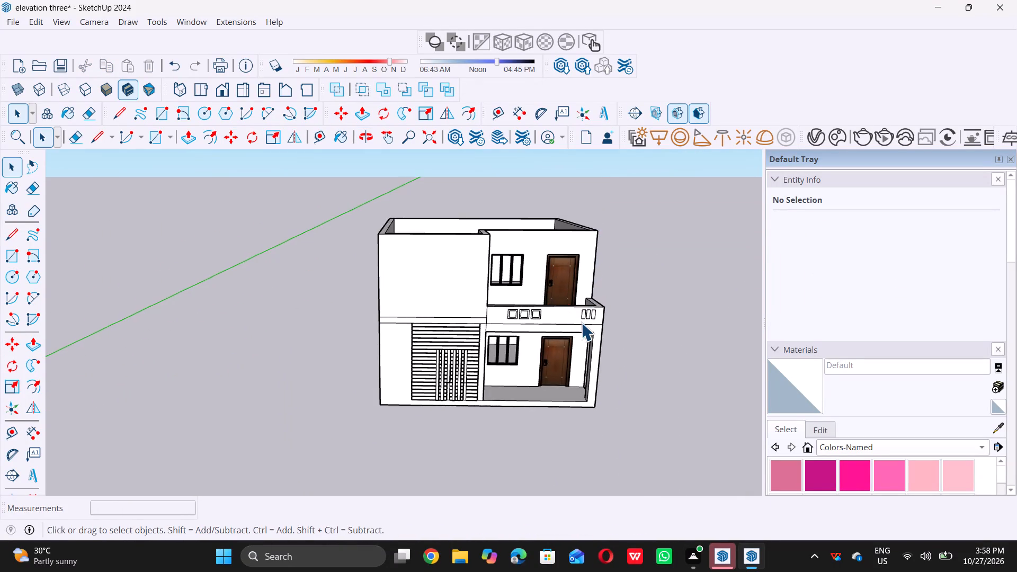
{"action": "scroll", "coordinate": [581, 323], "scroll_direction": "up", "scroll_amount": 10}
{"action": "scroll", "coordinate": [576, 321], "scroll_direction": "down", "scroll_amount": 5}
{"action": "scroll", "coordinate": [568, 368], "scroll_direction": "down", "scroll_amount": 5}
{"action": "middle_click_drag", "start_coordinate": [565, 371], "coordinate": [599, 312]}
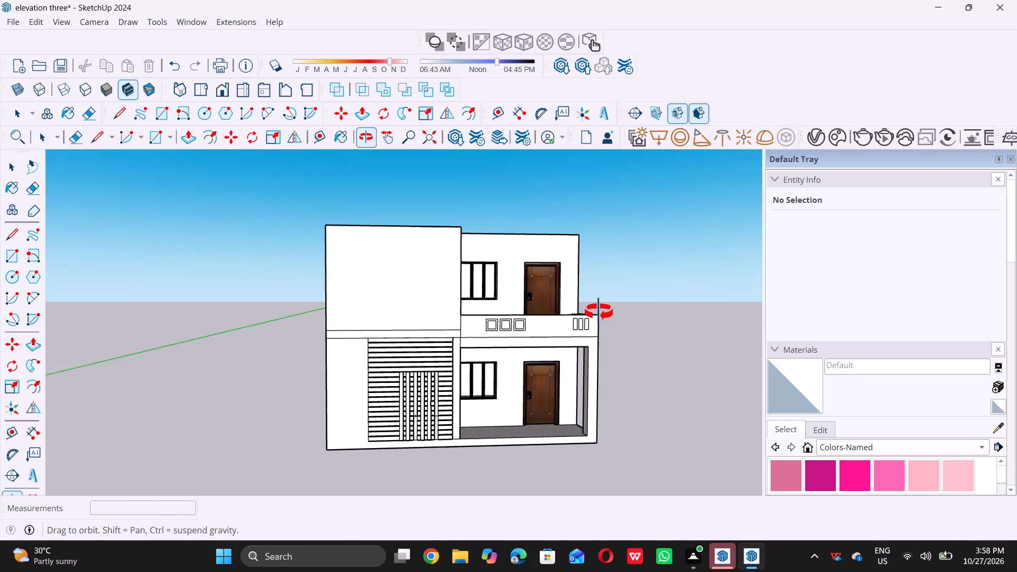
{"action": "middle_click_drag", "start_coordinate": [599, 312], "coordinate": [599, 311]}
{"action": "scroll", "coordinate": [577, 302], "scroll_direction": "up", "scroll_amount": 9}
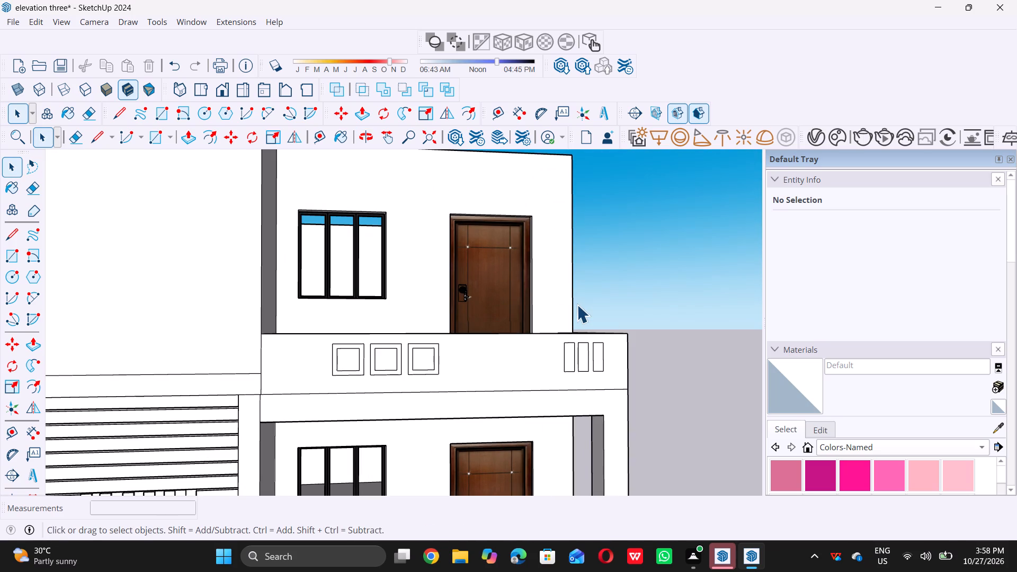
{"action": "middle_click_drag", "start_coordinate": [531, 289], "coordinate": [523, 323]}
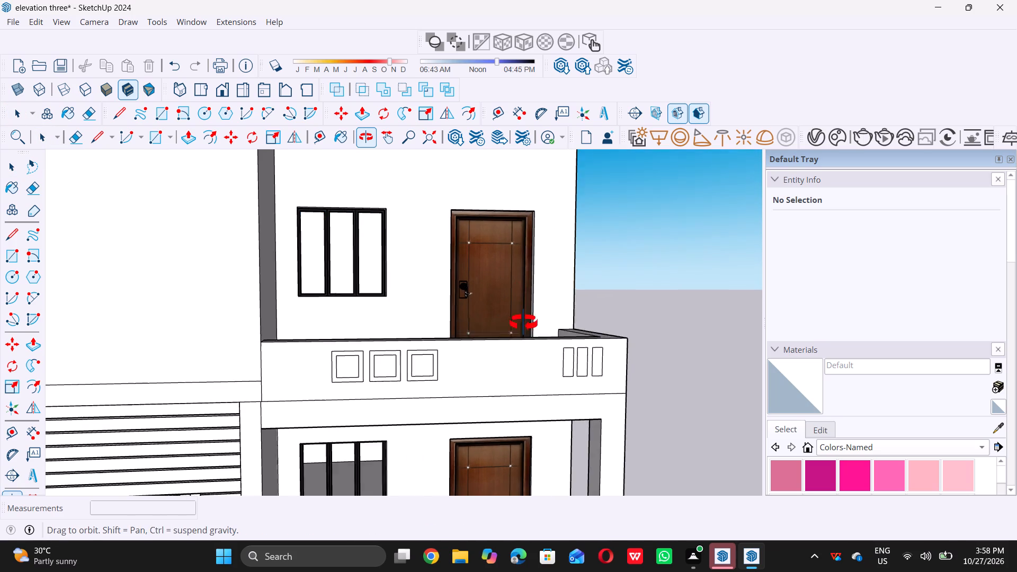
{"action": "middle_click_drag", "start_coordinate": [523, 323], "coordinate": [488, 336]}
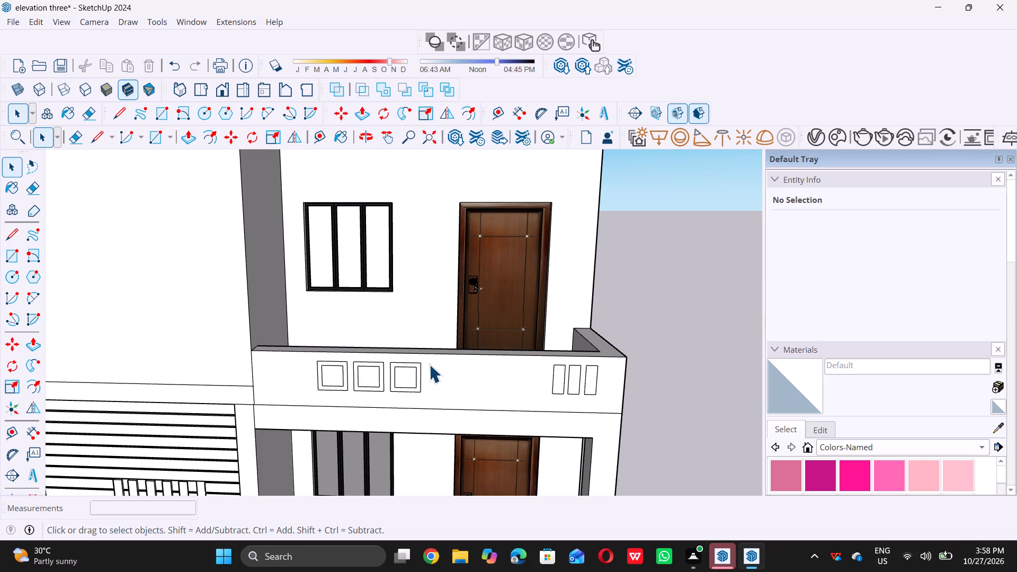
{"action": "scroll", "coordinate": [430, 363], "scroll_direction": "up", "scroll_amount": 4}
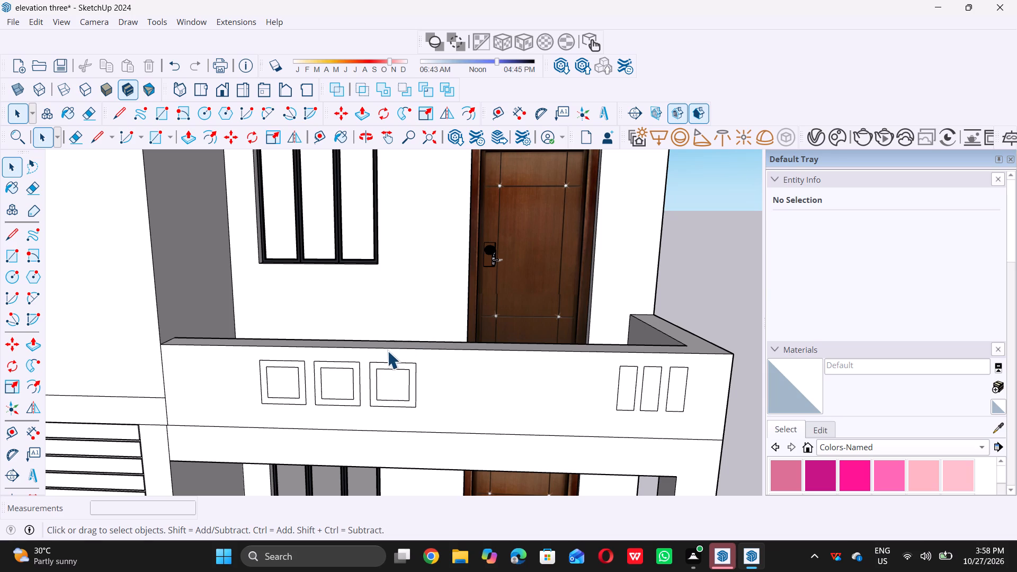
Raise the balcony parapet's top face by about 9 1/2" with Push/Pull.
{"action": "middle_click_drag", "start_coordinate": [420, 317], "coordinate": [403, 398]}
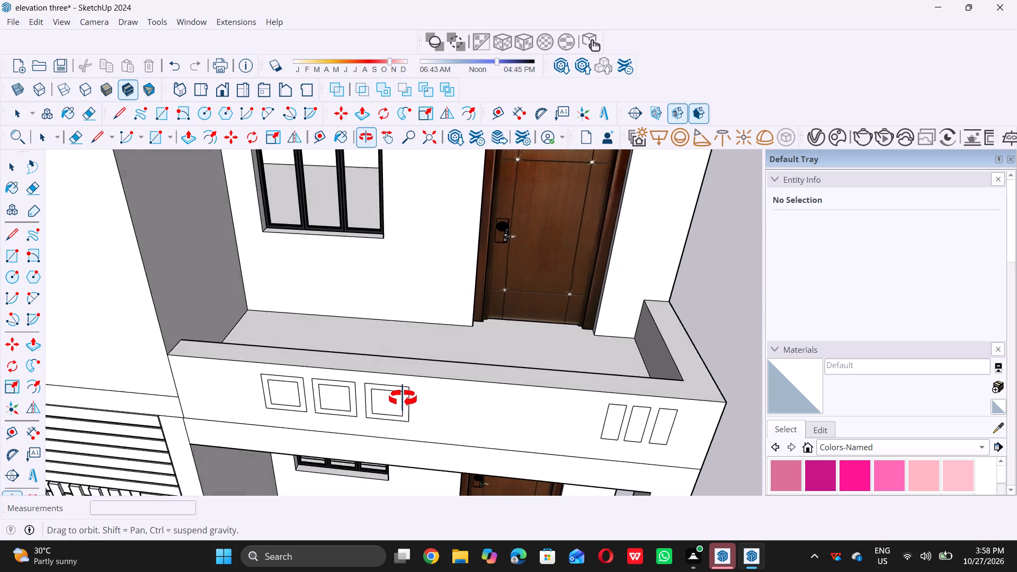
{"action": "middle_click_drag", "start_coordinate": [403, 398], "coordinate": [403, 400]}
{"action": "scroll", "coordinate": [422, 365], "scroll_direction": "up", "scroll_amount": 7}
{"action": "left_click", "coordinate": [441, 382]}
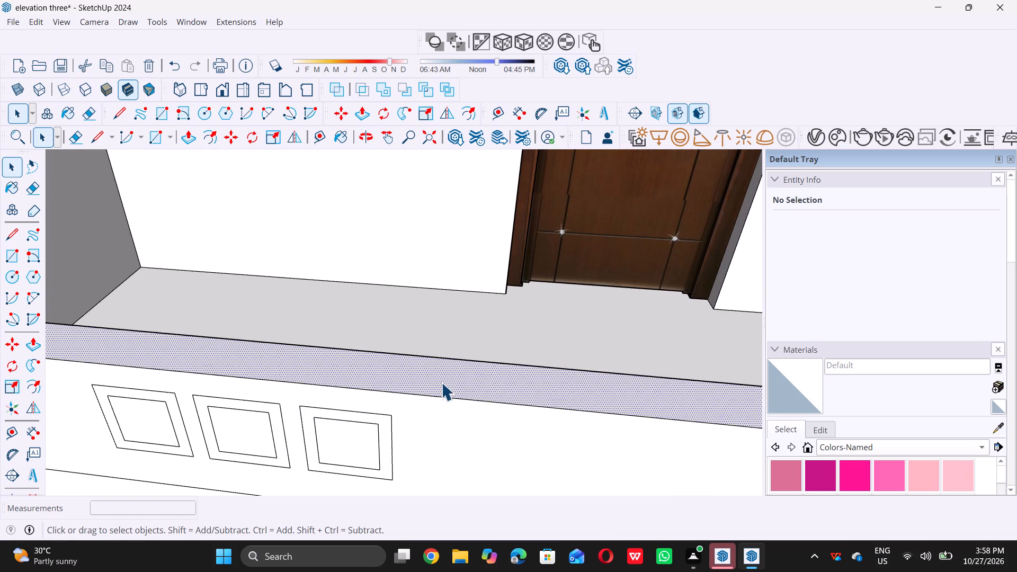
{"action": "key", "text": "p"}
{"action": "left_click", "coordinate": [443, 380]}
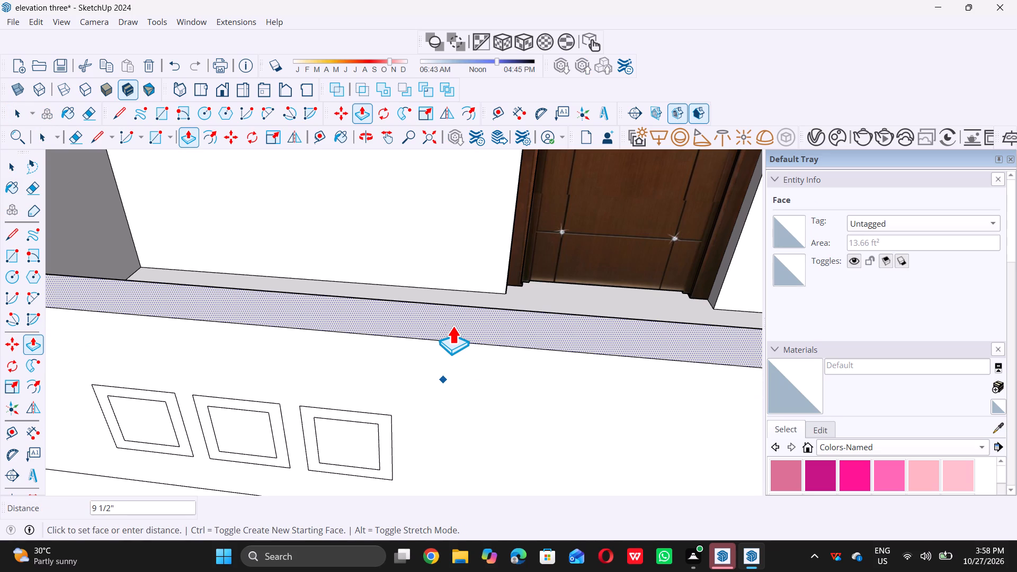
{"action": "left_click", "coordinate": [452, 326]}
{"action": "key", "text": "space"}
{"action": "scroll", "coordinate": [470, 392], "scroll_direction": "down", "scroll_amount": 11}
{"action": "middle_click_drag", "start_coordinate": [467, 415], "coordinate": [476, 385]}
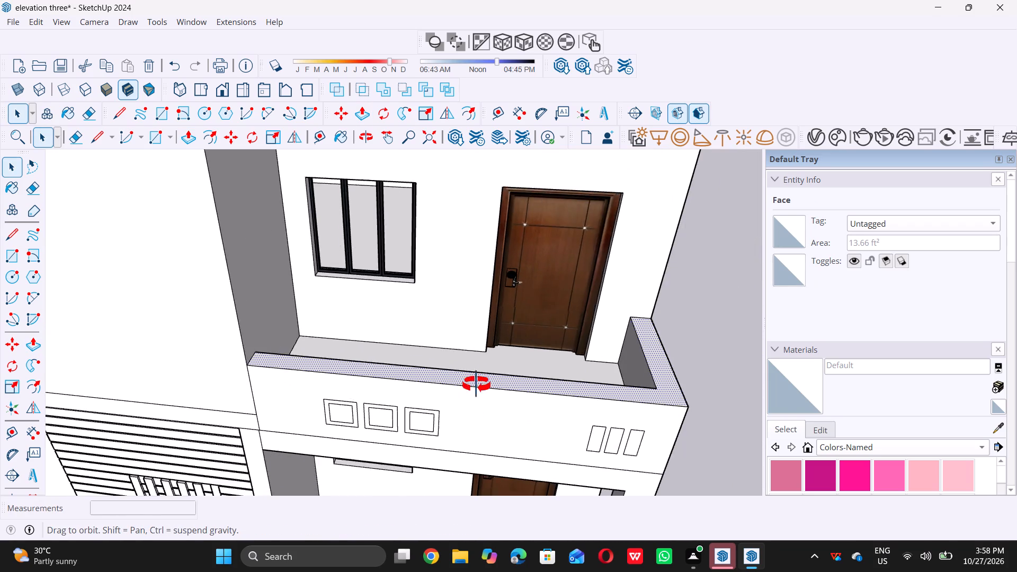
{"action": "middle_click_drag", "start_coordinate": [476, 385], "coordinate": [503, 298]}
{"action": "left_click", "coordinate": [736, 249]}
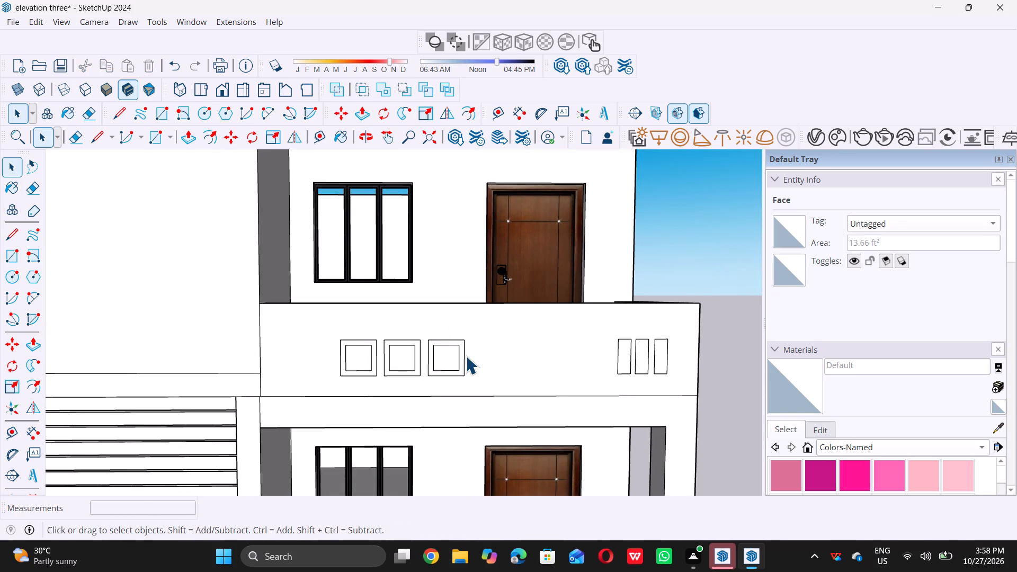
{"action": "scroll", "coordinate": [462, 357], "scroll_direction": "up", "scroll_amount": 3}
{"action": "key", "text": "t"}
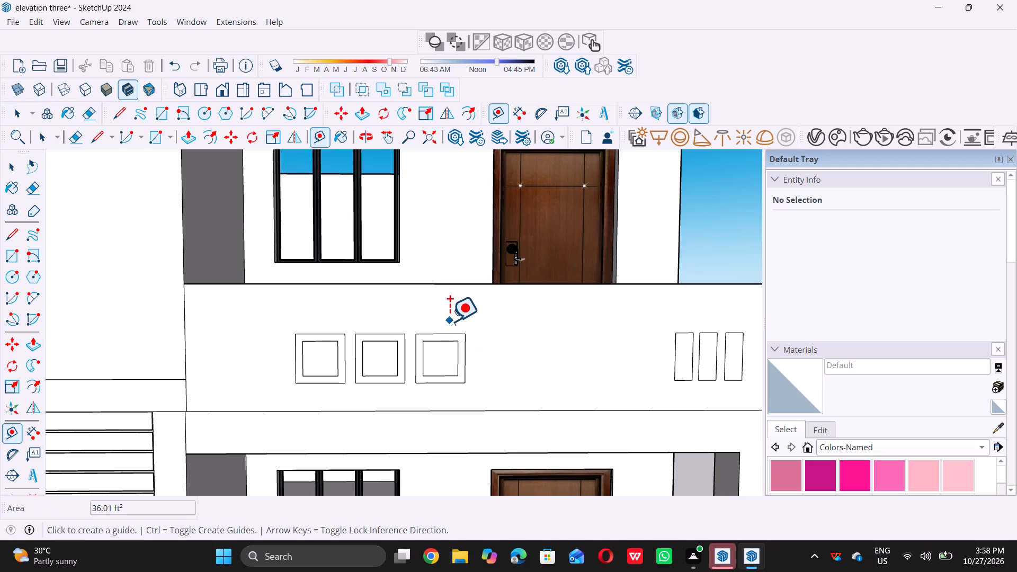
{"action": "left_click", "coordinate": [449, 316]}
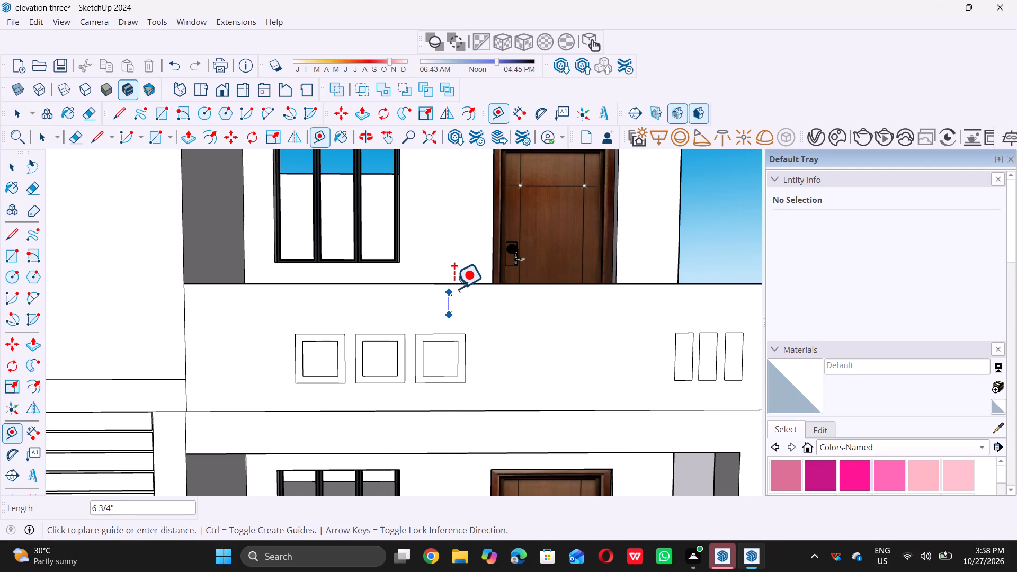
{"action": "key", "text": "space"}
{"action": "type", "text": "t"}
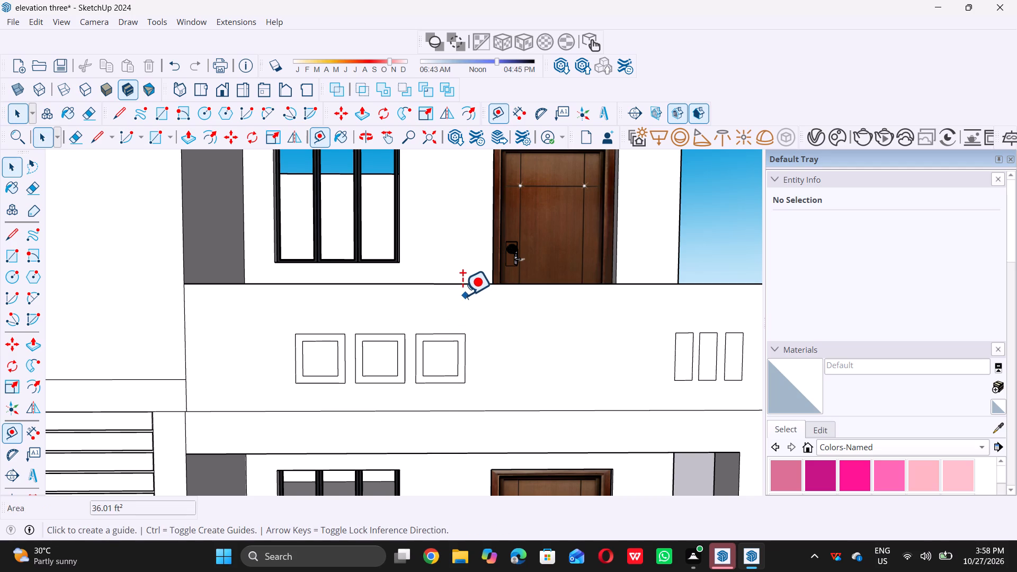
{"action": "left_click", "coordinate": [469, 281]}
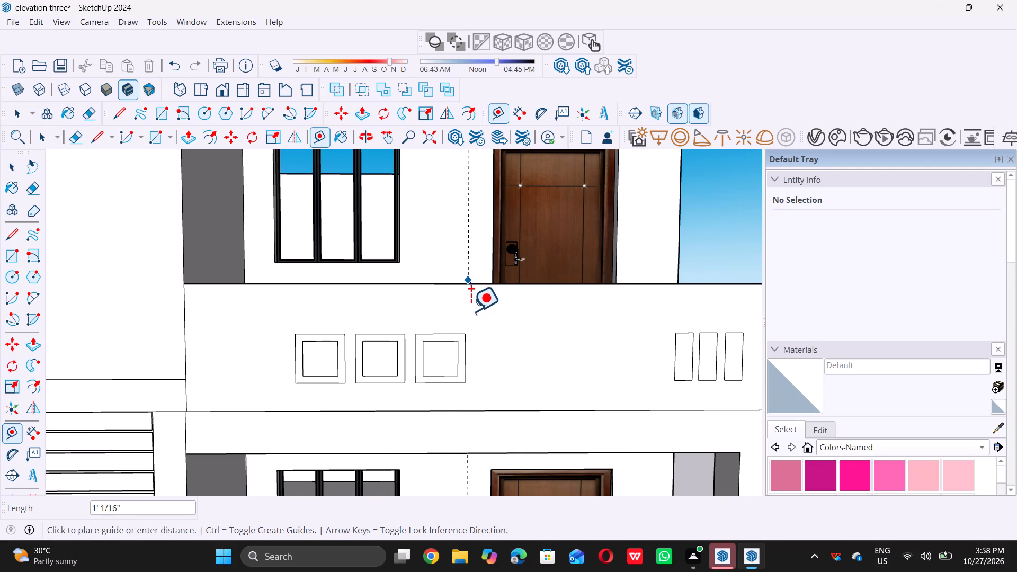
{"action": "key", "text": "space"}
Place a horizontal guide on the parapet face, about 9 1/4" below its top edge and above the framed squares.
{"action": "type", "text": "t"}
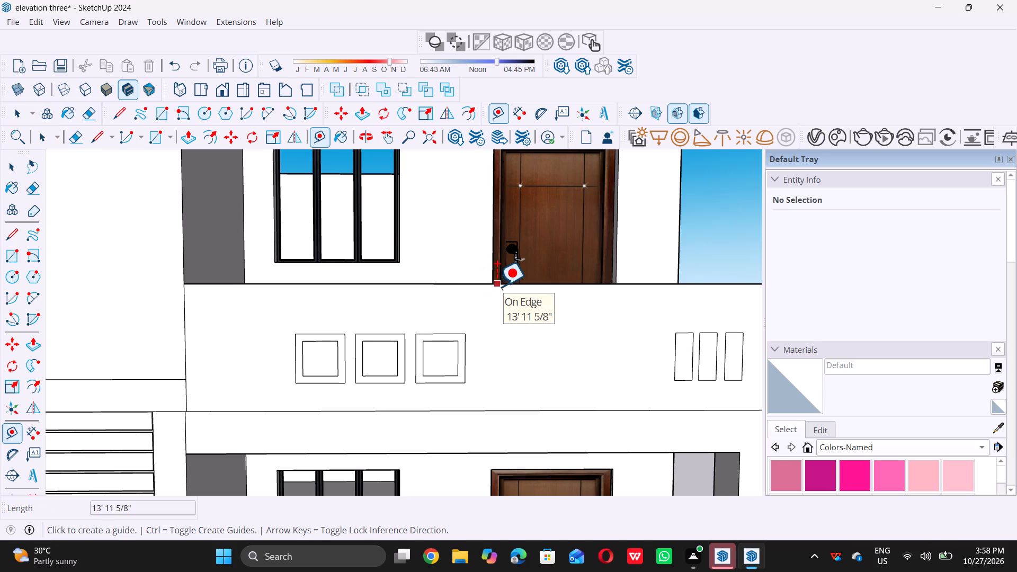
{"action": "left_click", "coordinate": [497, 285]}
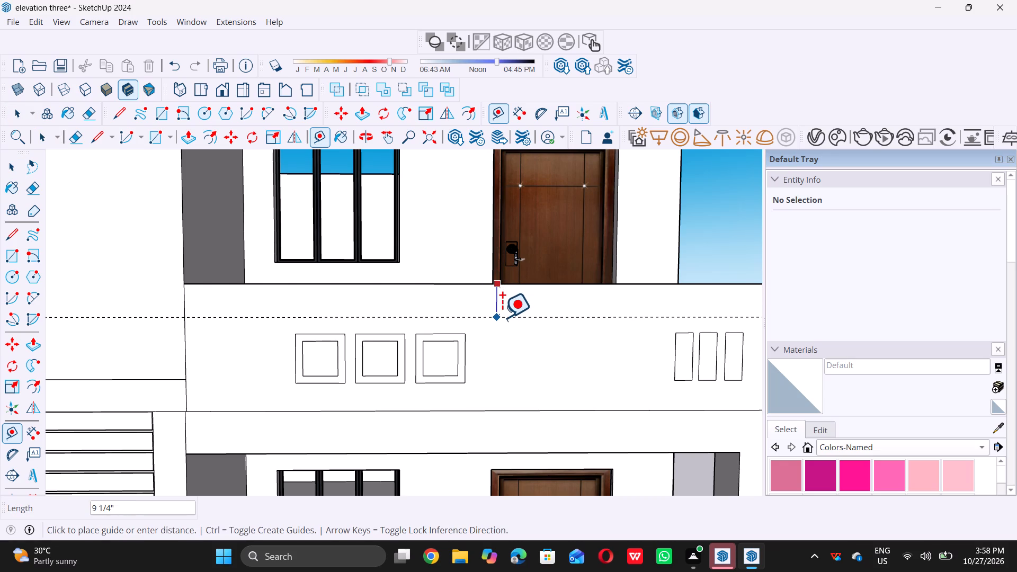
{"action": "left_click", "coordinate": [502, 317]}
{"action": "key", "text": "space"}
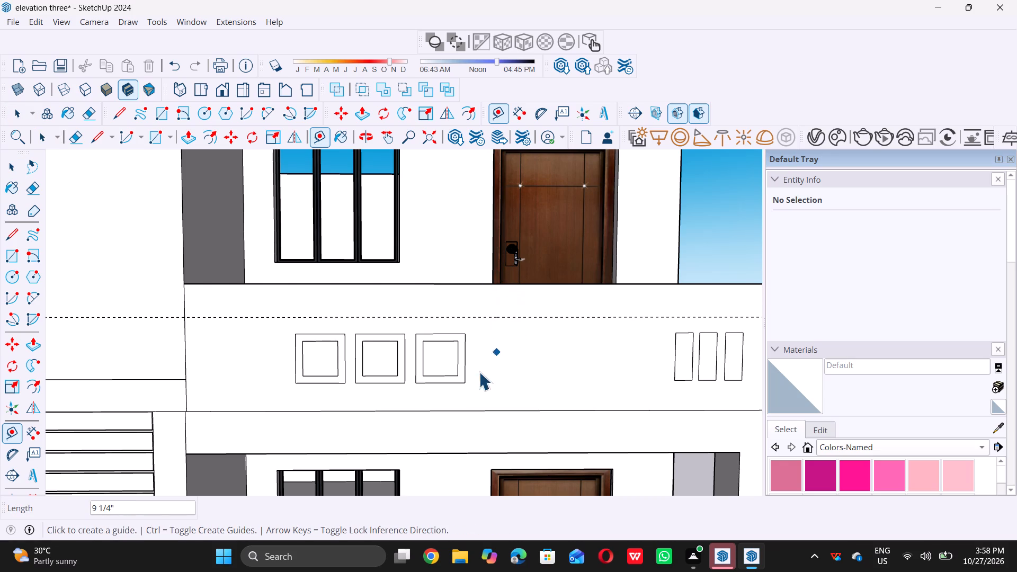
Raise the parapet's top face a little further with Push/Pull, leaving more wall above the horizontal guide.
{"action": "scroll", "coordinate": [461, 389], "scroll_direction": "down", "scroll_amount": 10}
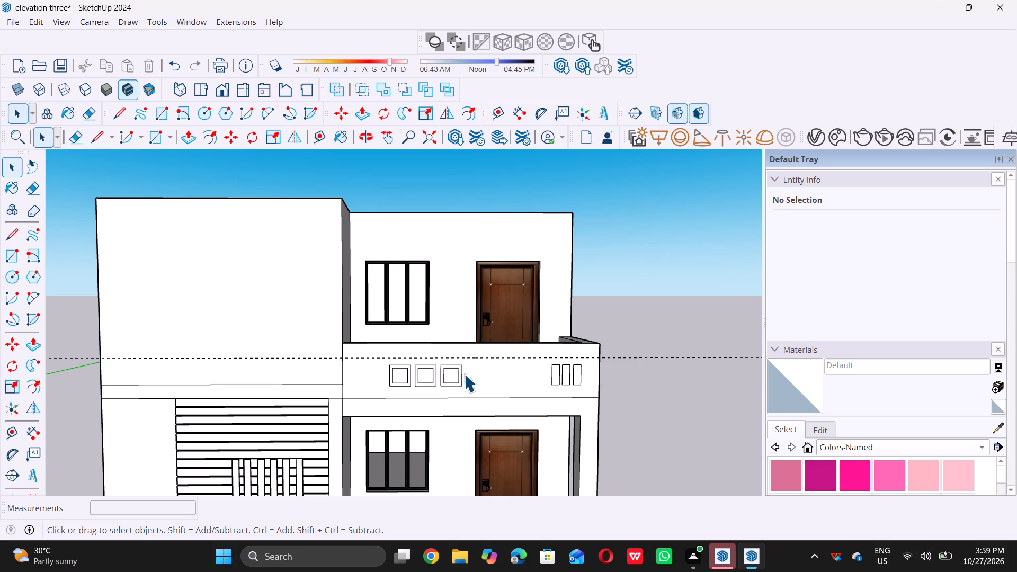
{"action": "scroll", "coordinate": [395, 361], "scroll_direction": "up", "scroll_amount": 4}
{"action": "middle_click_drag", "start_coordinate": [400, 313], "coordinate": [375, 395]}
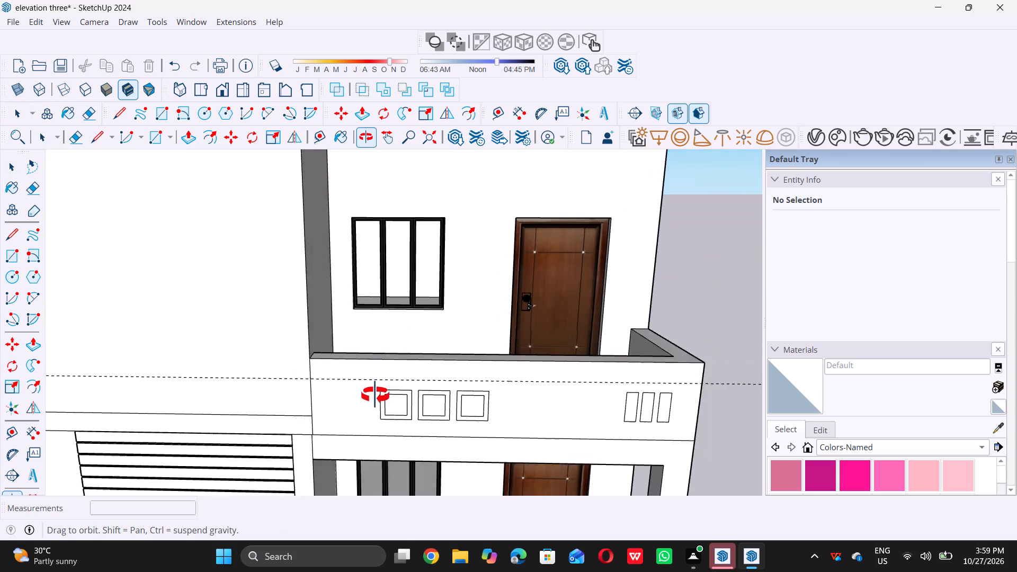
{"action": "middle_click_drag", "start_coordinate": [375, 395], "coordinate": [368, 413]}
{"action": "scroll", "coordinate": [386, 389], "scroll_direction": "up", "scroll_amount": 9}
{"action": "left_click", "coordinate": [387, 387]}
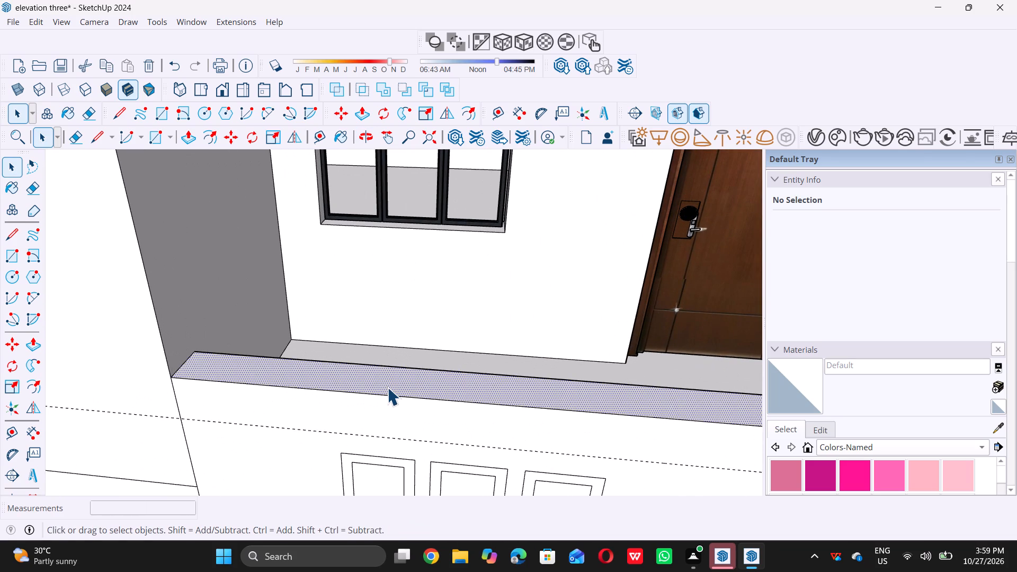
{"action": "key", "text": "p"}
{"action": "left_click", "coordinate": [394, 380]}
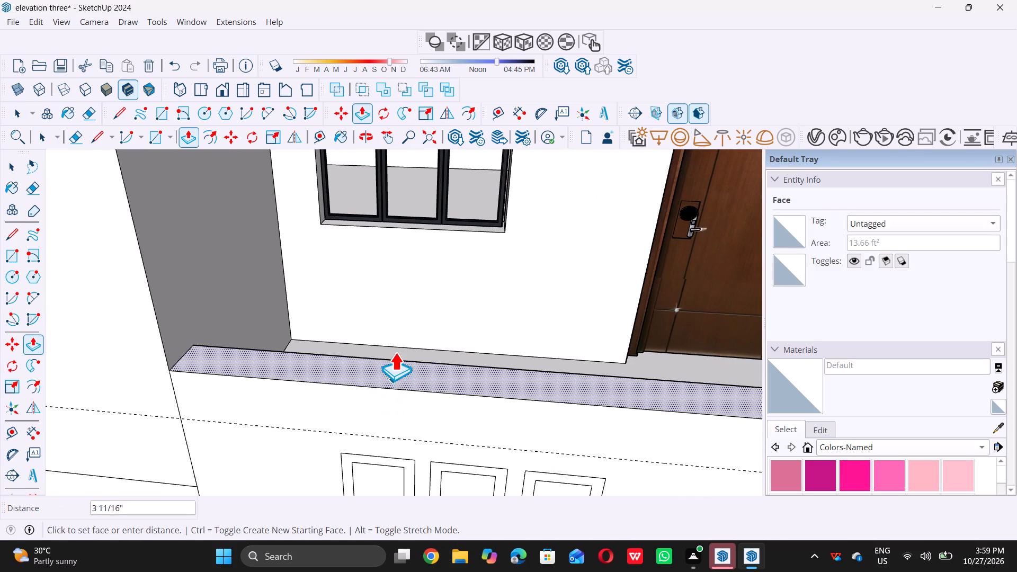
{"action": "left_click", "coordinate": [392, 339]}
{"action": "key", "text": "space"}
{"action": "scroll", "coordinate": [449, 449], "scroll_direction": "down", "scroll_amount": 6}
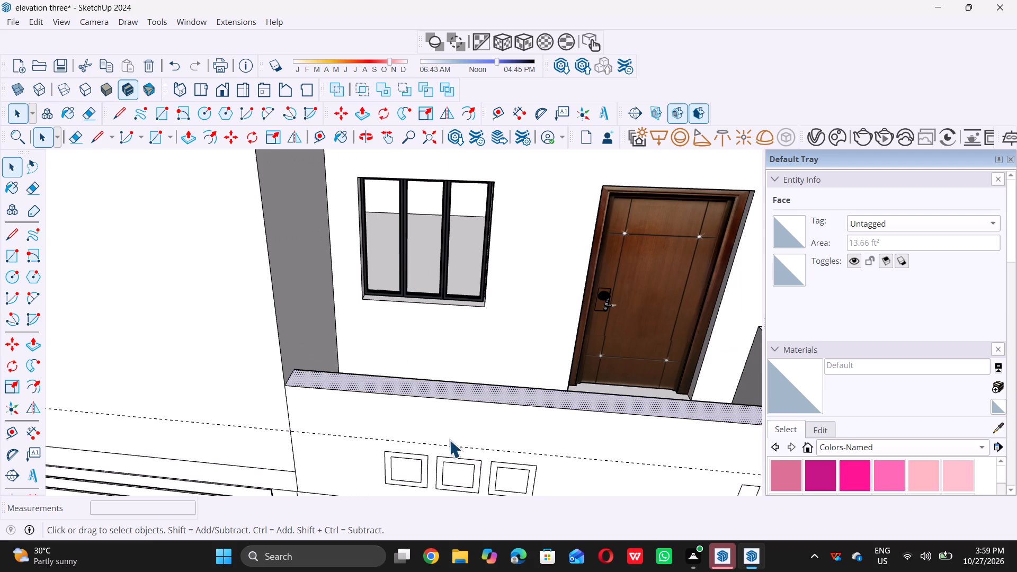
{"action": "scroll", "coordinate": [488, 434], "scroll_direction": "down", "scroll_amount": 11}
{"action": "middle_click_drag", "start_coordinate": [537, 391], "coordinate": [549, 325]}
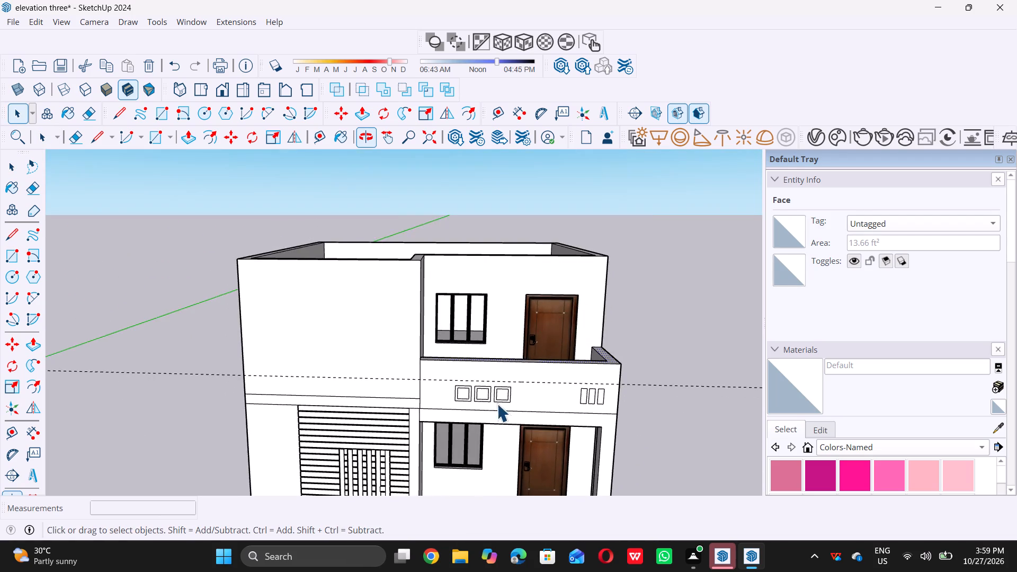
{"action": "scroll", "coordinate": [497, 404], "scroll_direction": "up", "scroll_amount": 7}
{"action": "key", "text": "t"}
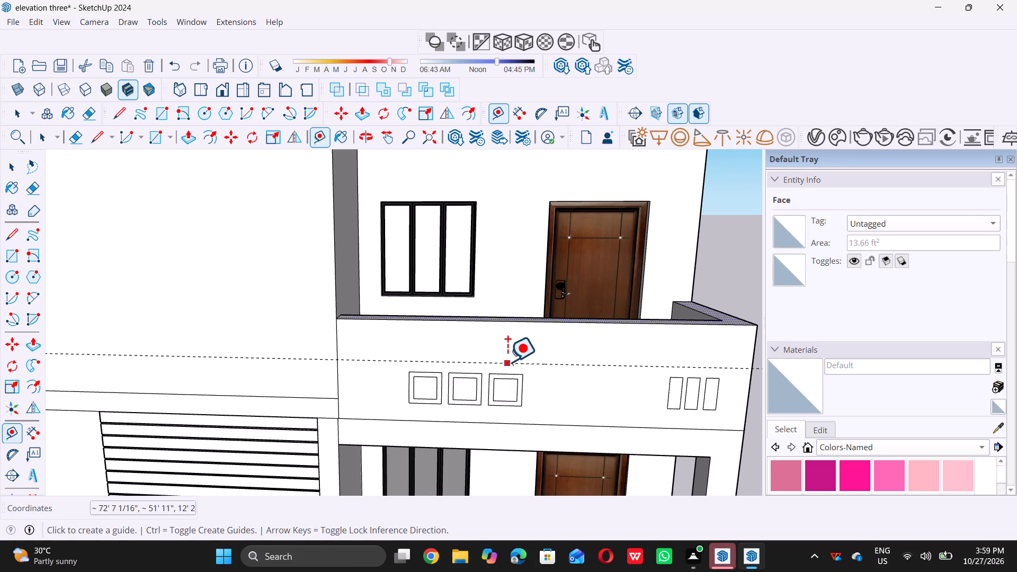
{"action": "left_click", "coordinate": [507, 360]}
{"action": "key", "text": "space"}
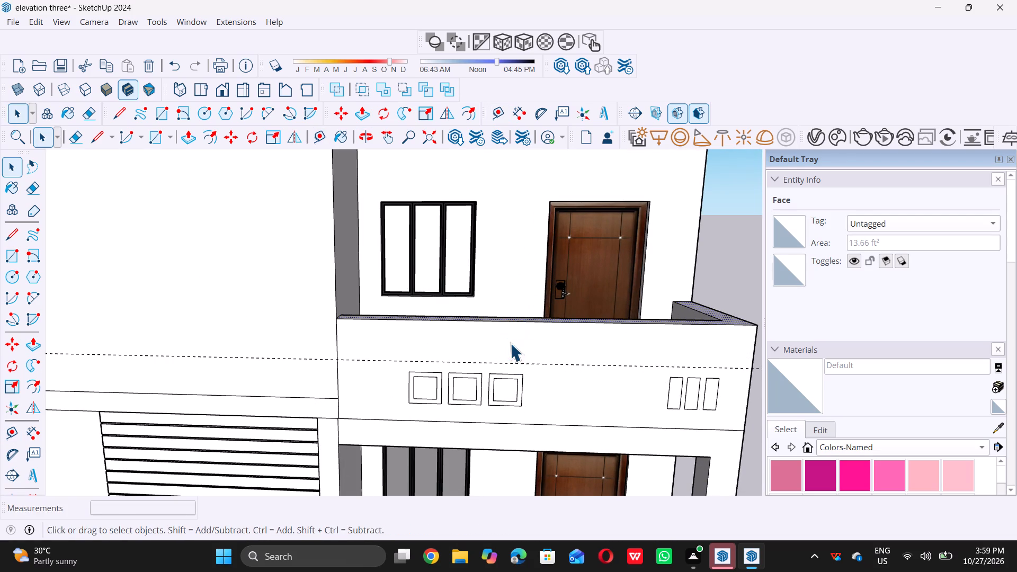
Place a second horizontal guide on the parapet face, 9" above the existing guide.
{"action": "key", "text": "t"}
{"action": "left_click", "coordinate": [546, 364]}
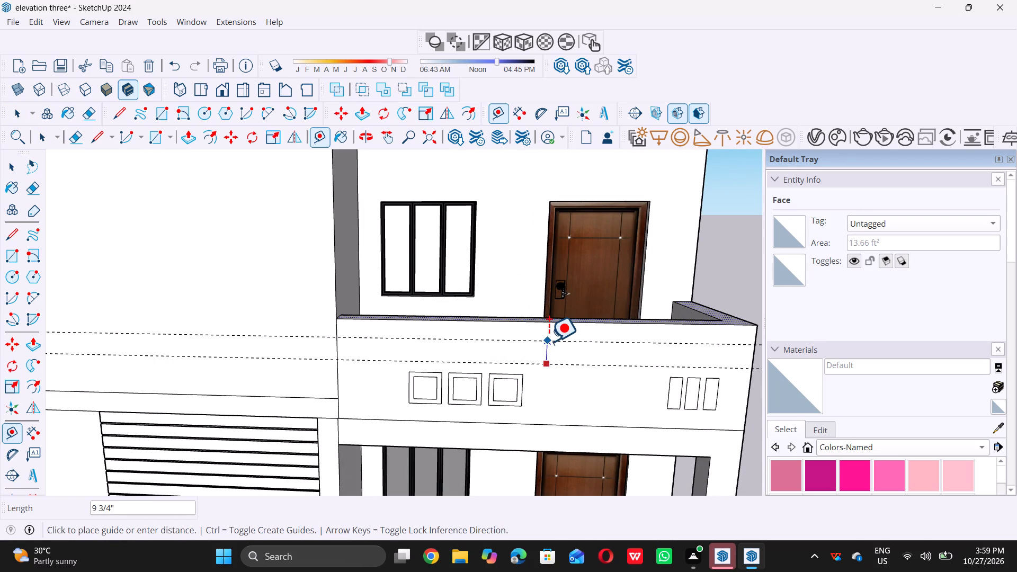
{"action": "key", "text": "9"}
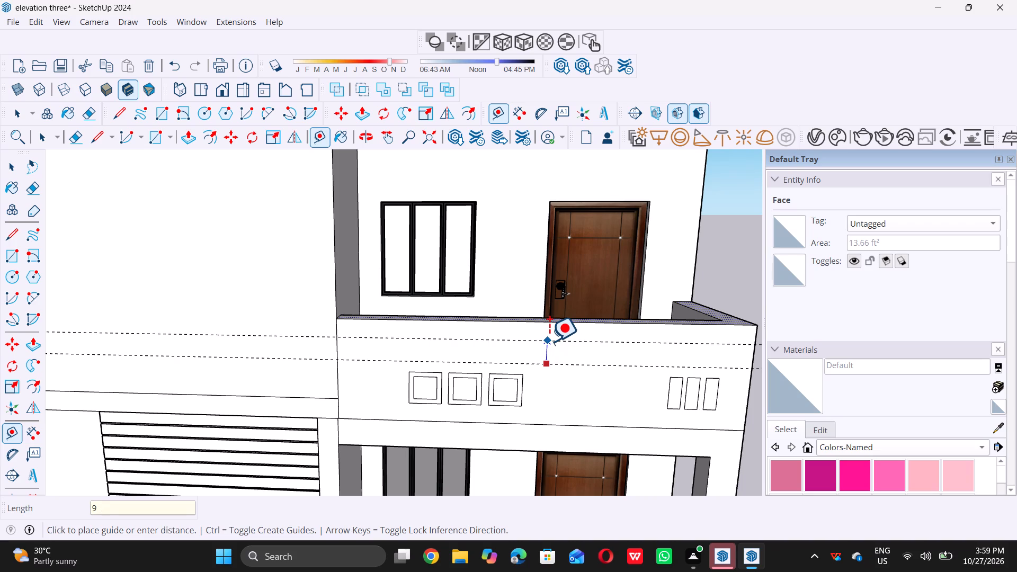
{"action": "key", "text": "shift+quotedbl"}
{"action": "key", "text": "Return"}
{"action": "key", "text": "space"}
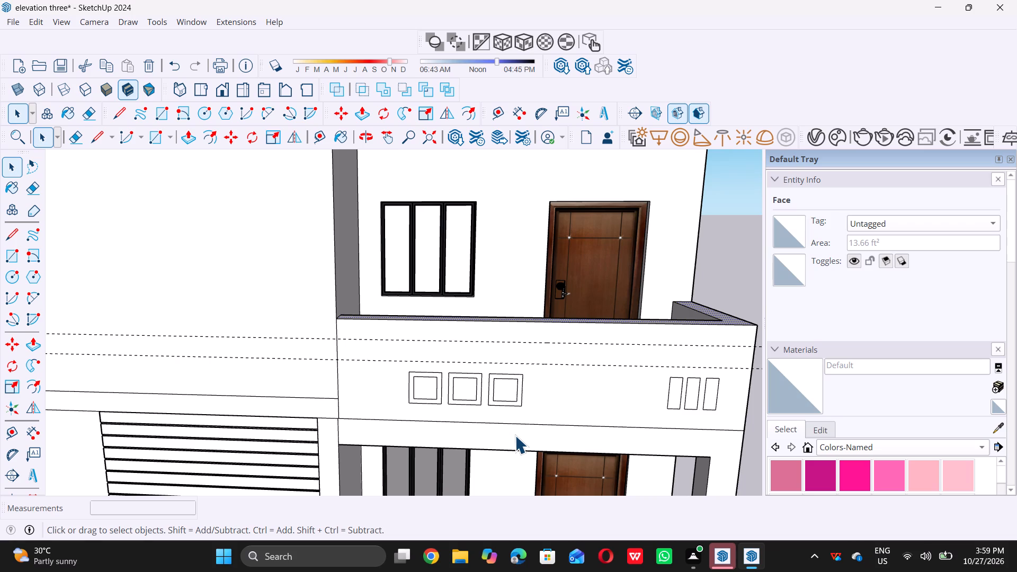
Draw a 9" by 13' 11 5/8" rectangle between the two guides, across the full width of the parapet's front face.
{"action": "scroll", "coordinate": [525, 415], "scroll_direction": "down", "scroll_amount": 6}
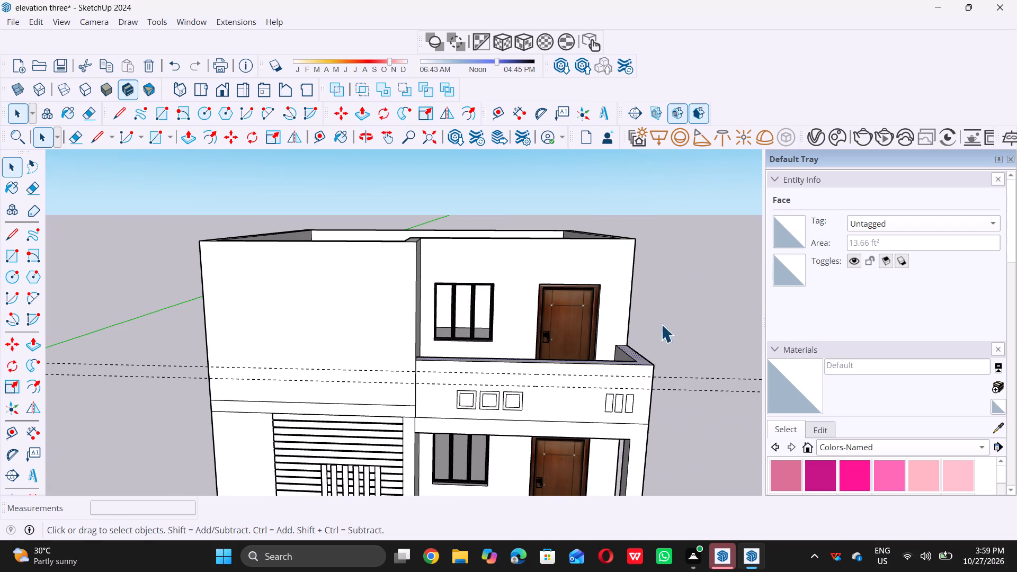
{"action": "left_click", "coordinate": [716, 311]}
{"action": "scroll", "coordinate": [614, 329], "scroll_direction": "down", "scroll_amount": 6}
{"action": "middle_click_drag", "start_coordinate": [564, 410], "coordinate": [571, 367]}
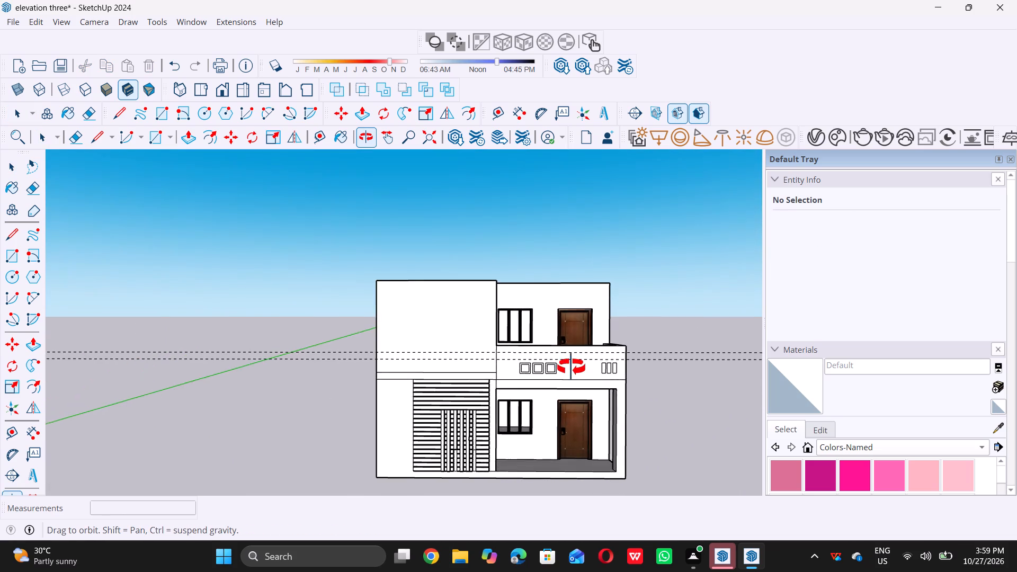
{"action": "middle_click_drag", "start_coordinate": [571, 367], "coordinate": [557, 361]}
{"action": "scroll", "coordinate": [617, 342], "scroll_direction": "up", "scroll_amount": 11}
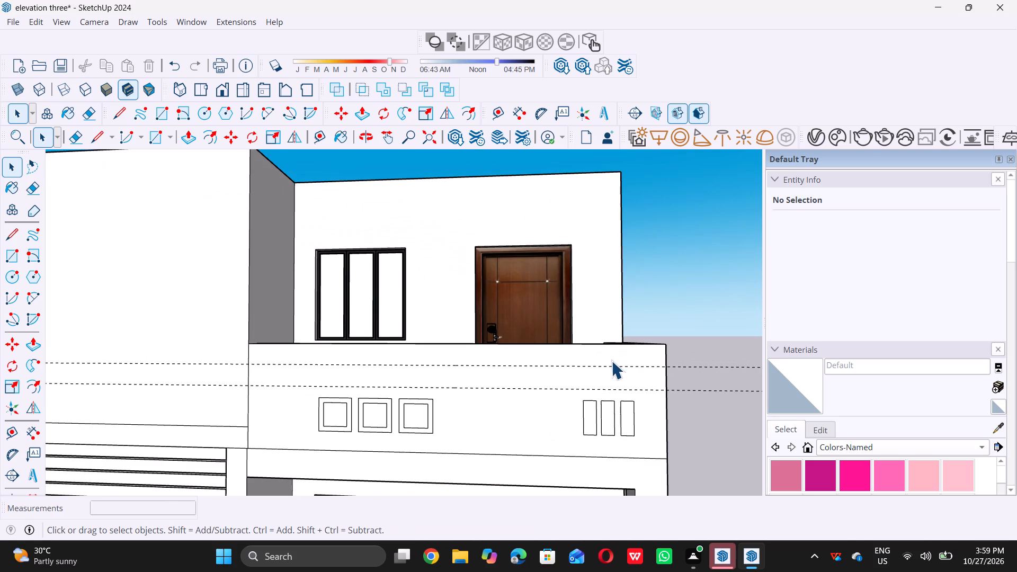
{"action": "key", "text": "r"}
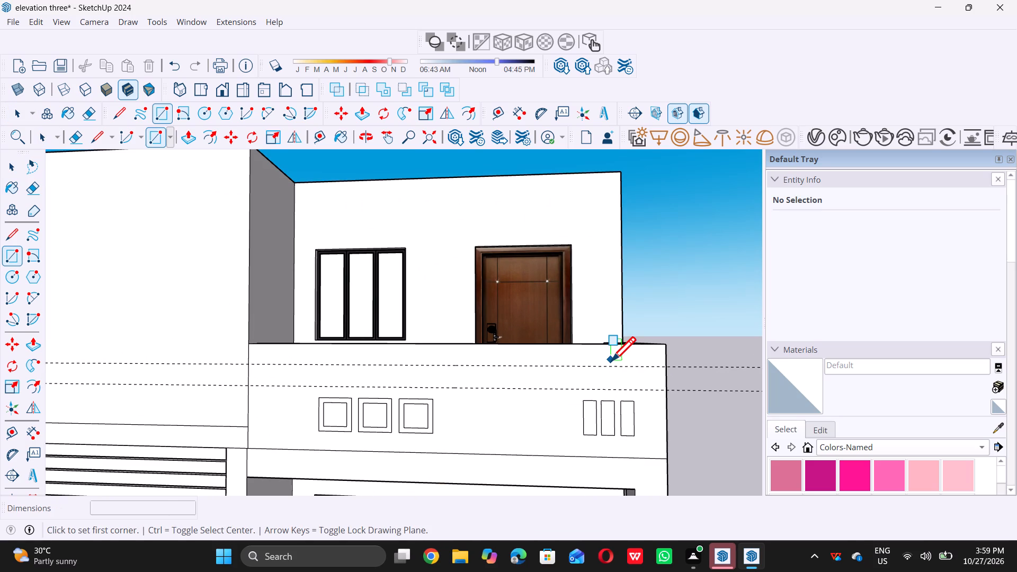
{"action": "scroll", "coordinate": [320, 381], "scroll_direction": "up", "scroll_amount": 5}
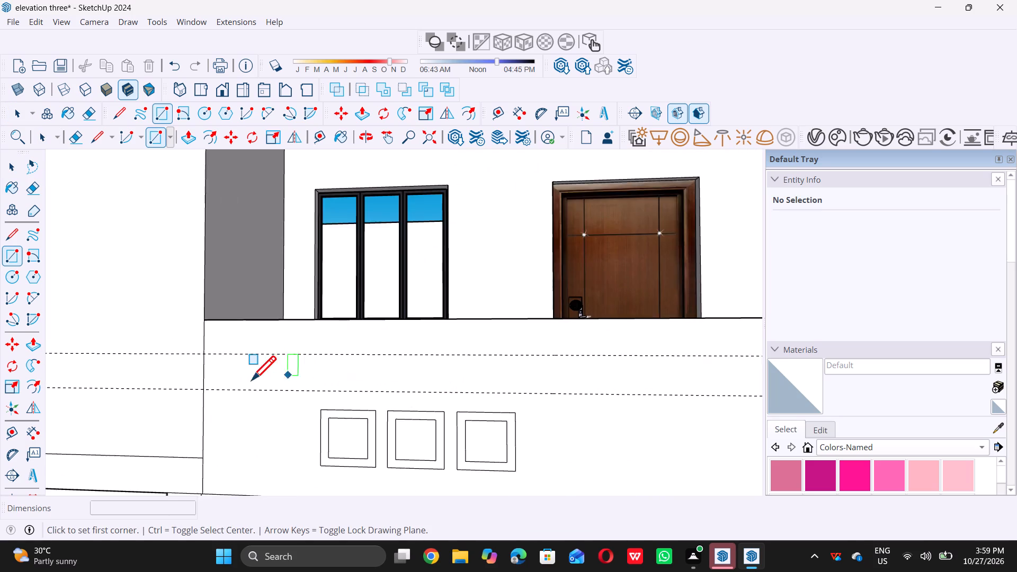
{"action": "scroll", "coordinate": [252, 380], "scroll_direction": "up", "scroll_amount": 4}
{"action": "left_click", "coordinate": [184, 341]}
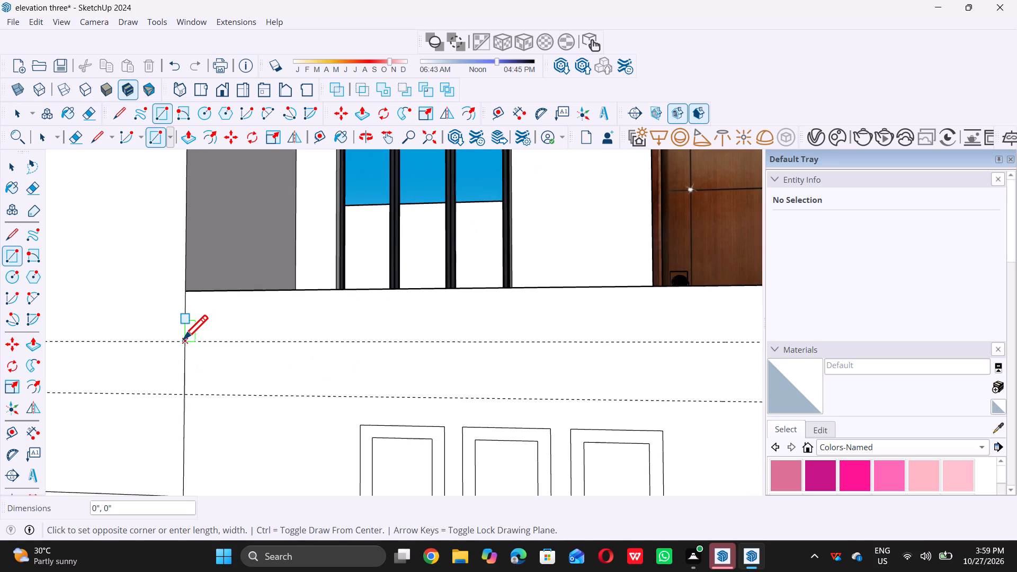
{"action": "scroll", "coordinate": [183, 339], "scroll_direction": "down", "scroll_amount": 14}
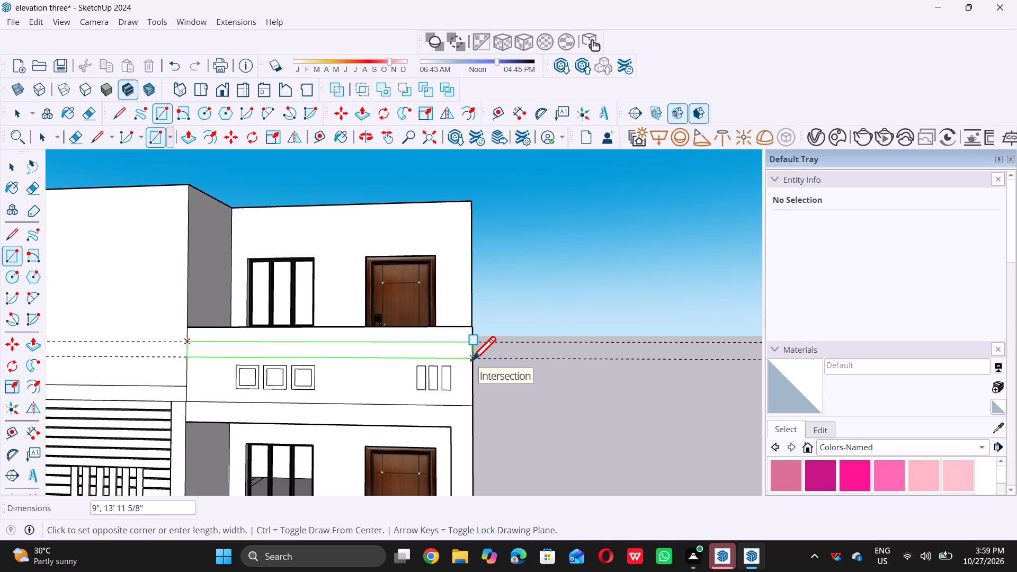
{"action": "left_click", "coordinate": [471, 359]}
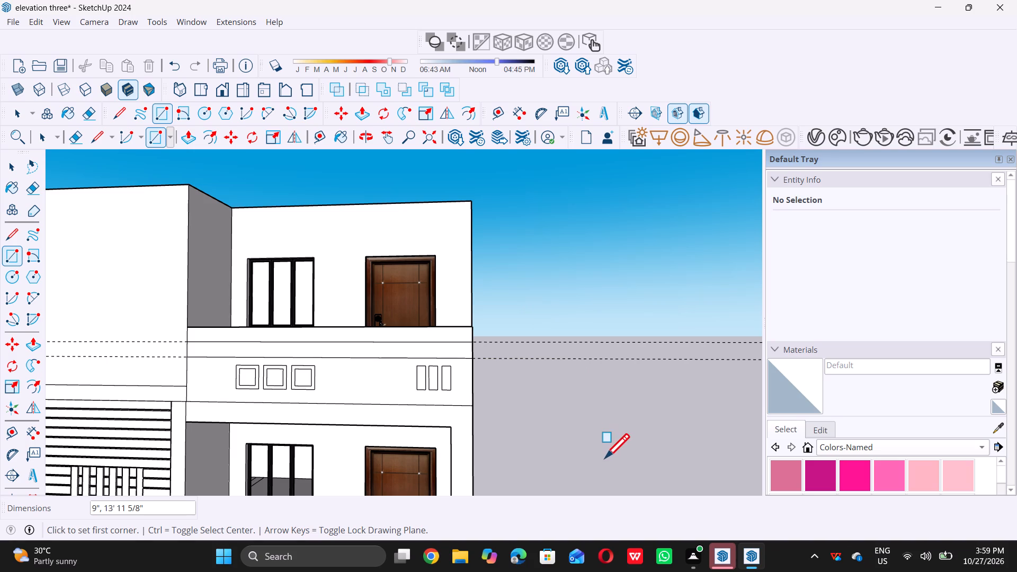
{"action": "key", "text": "space"}
Delete all guides from the model.
{"action": "scroll", "coordinate": [559, 422], "scroll_direction": "down", "scroll_amount": 5}
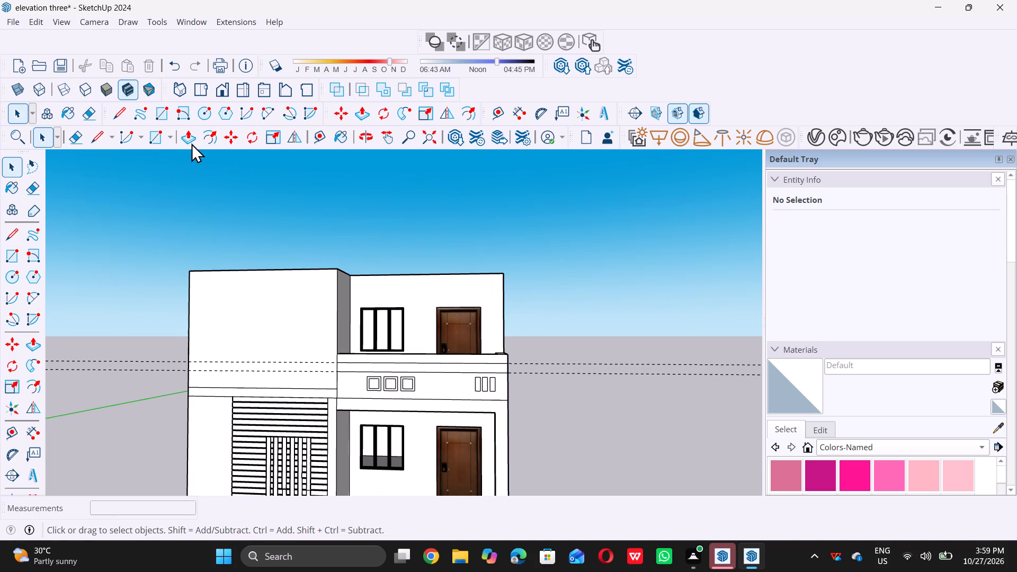
{"action": "left_click", "coordinate": [37, 23]}
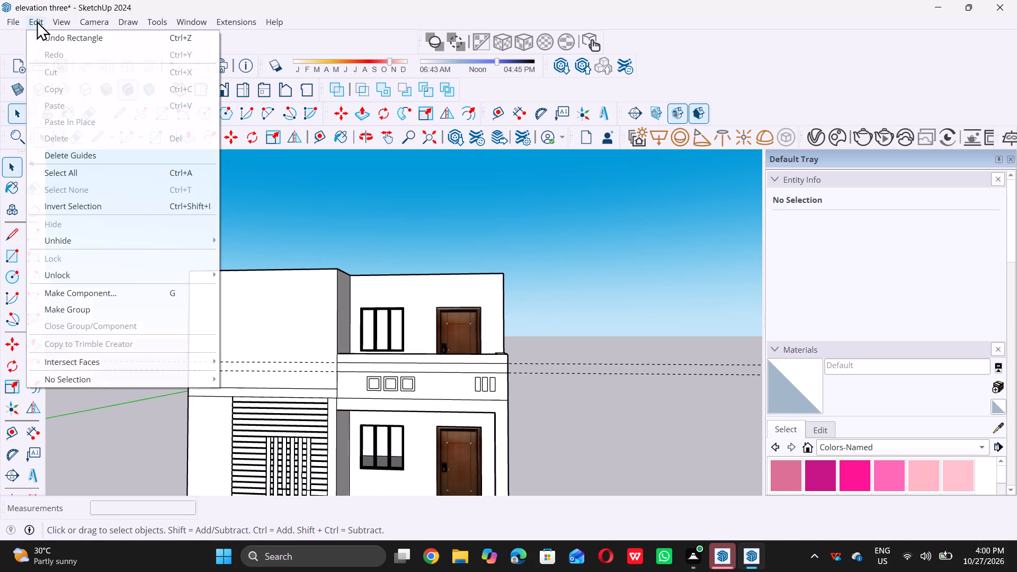
{"action": "left_click", "coordinate": [91, 156]}
{"action": "scroll", "coordinate": [446, 305], "scroll_direction": "down", "scroll_amount": 11}
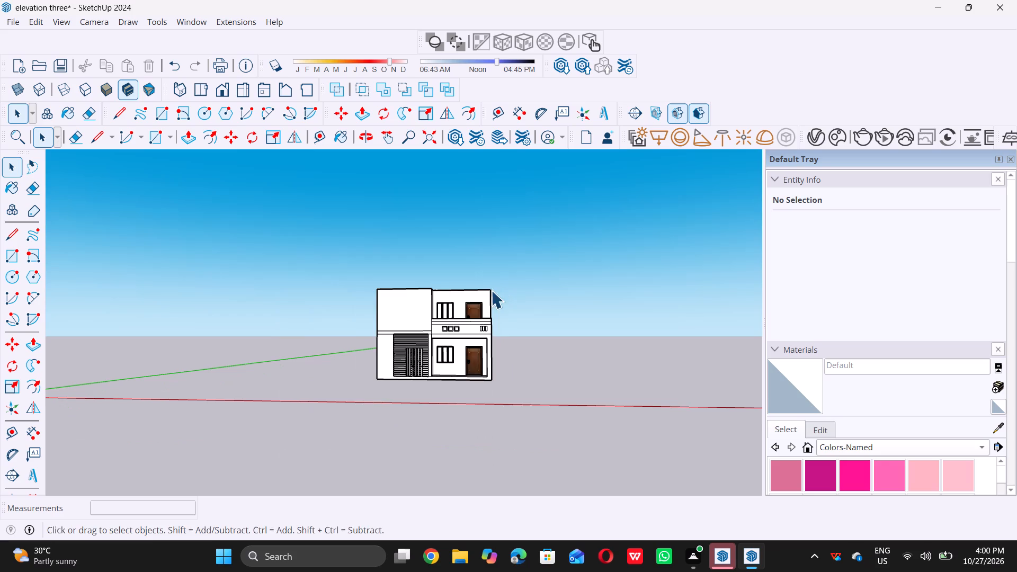
Raise the balcony parapet's top face by 1' 5" with Push/Pull.
{"action": "middle_click_drag", "start_coordinate": [489, 292], "coordinate": [481, 303]}
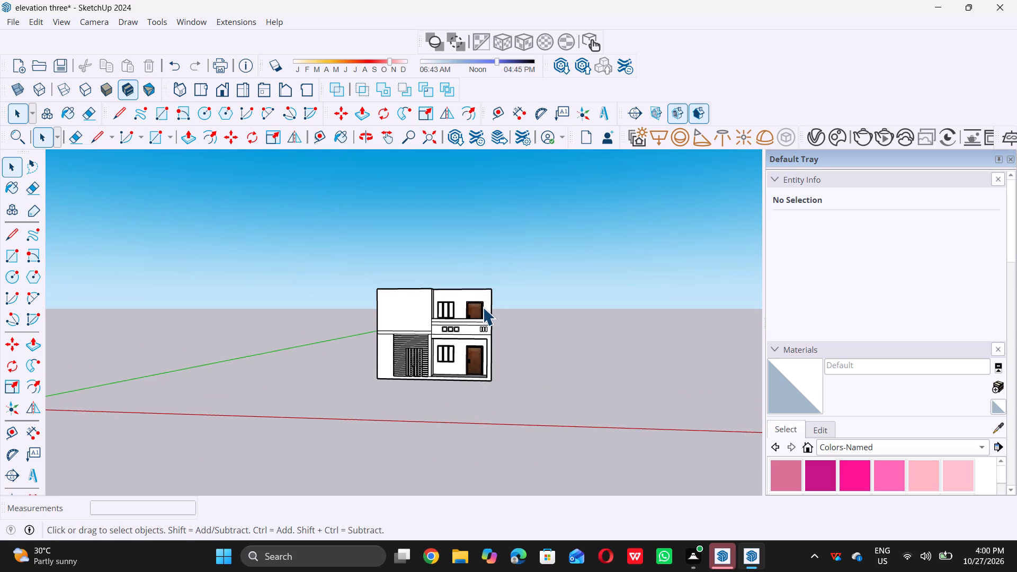
{"action": "middle_click_drag", "start_coordinate": [420, 291], "coordinate": [432, 351]}
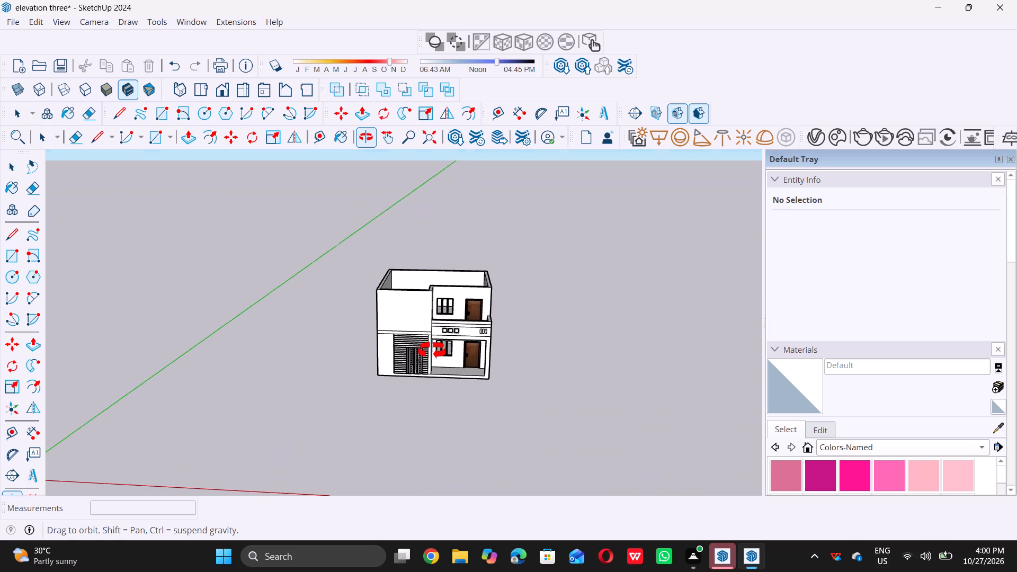
{"action": "middle_click_drag", "start_coordinate": [432, 351], "coordinate": [432, 352]}
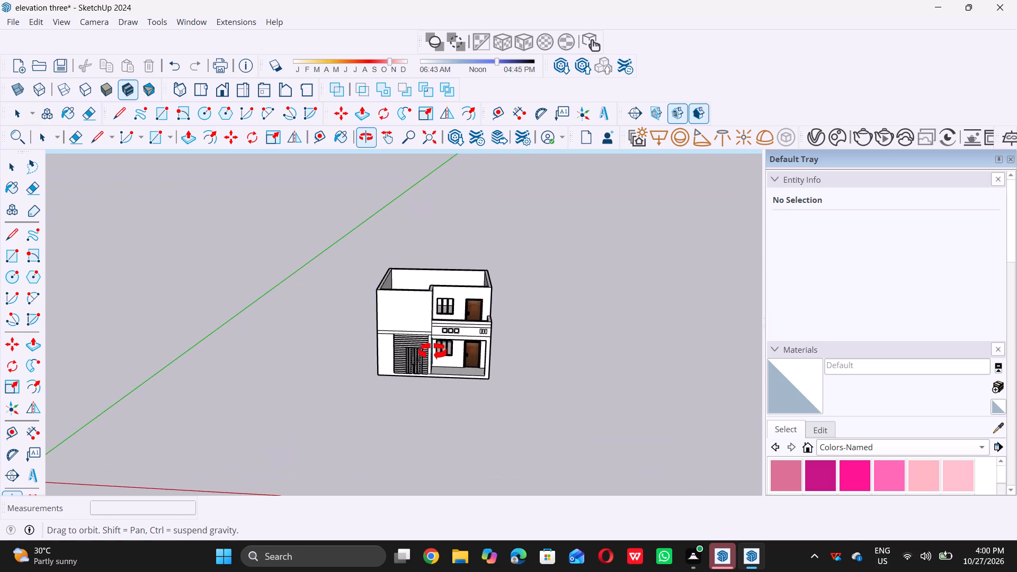
{"action": "middle_click_drag", "start_coordinate": [432, 352], "coordinate": [397, 373]}
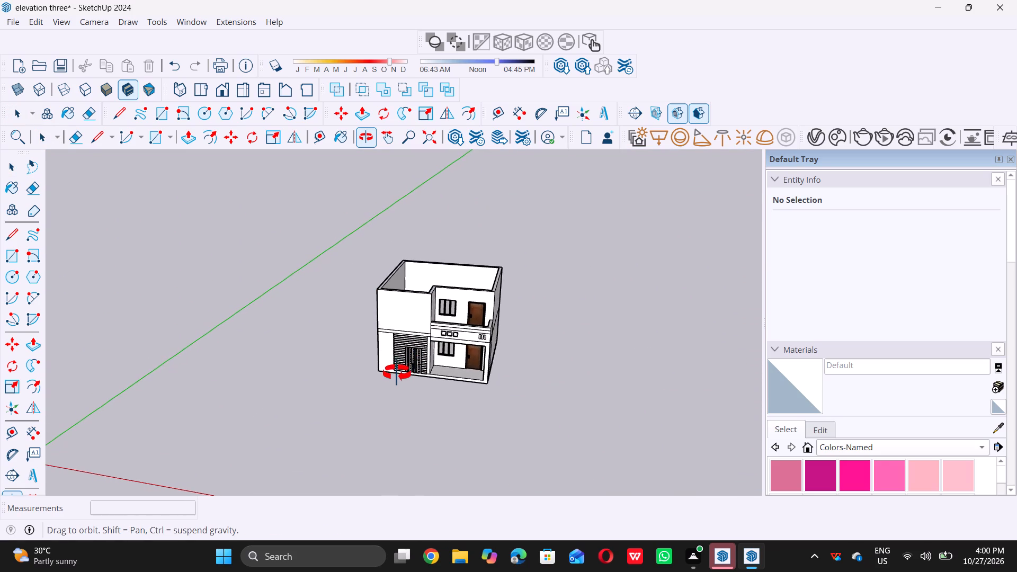
{"action": "middle_click_drag", "start_coordinate": [397, 373], "coordinate": [448, 326]}
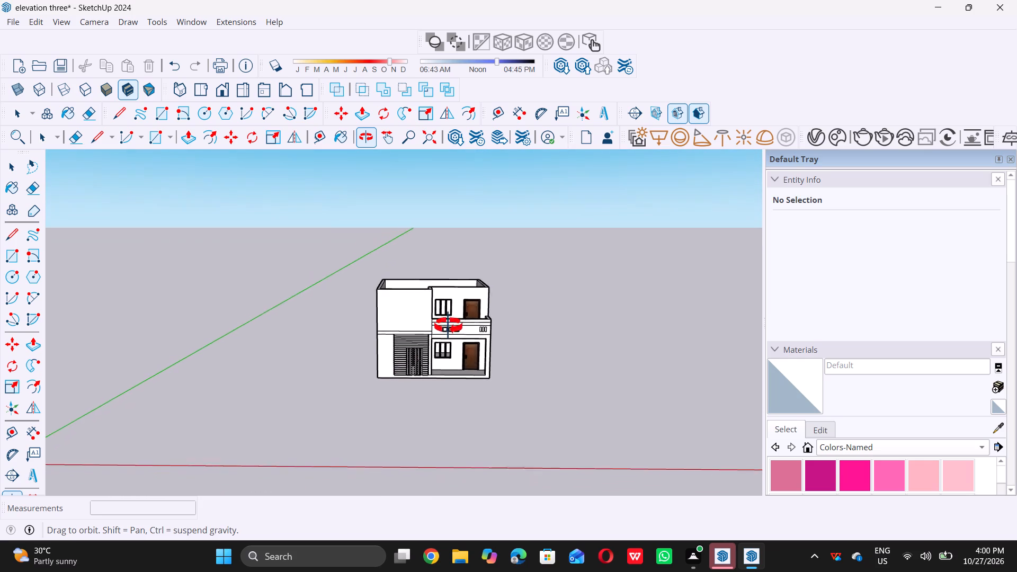
{"action": "middle_click_drag", "start_coordinate": [448, 326], "coordinate": [433, 334]}
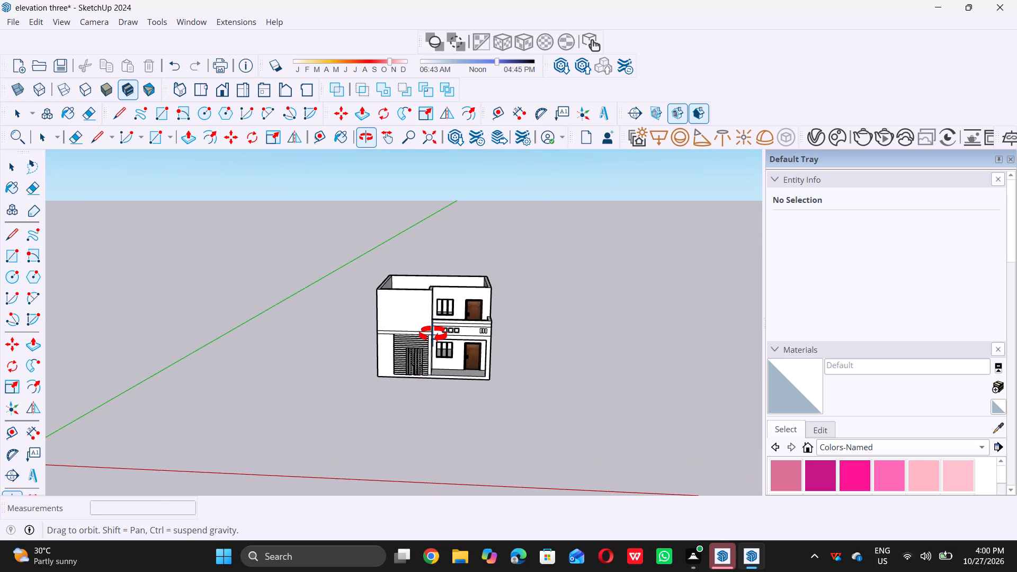
{"action": "middle_click_drag", "start_coordinate": [433, 334], "coordinate": [408, 348]}
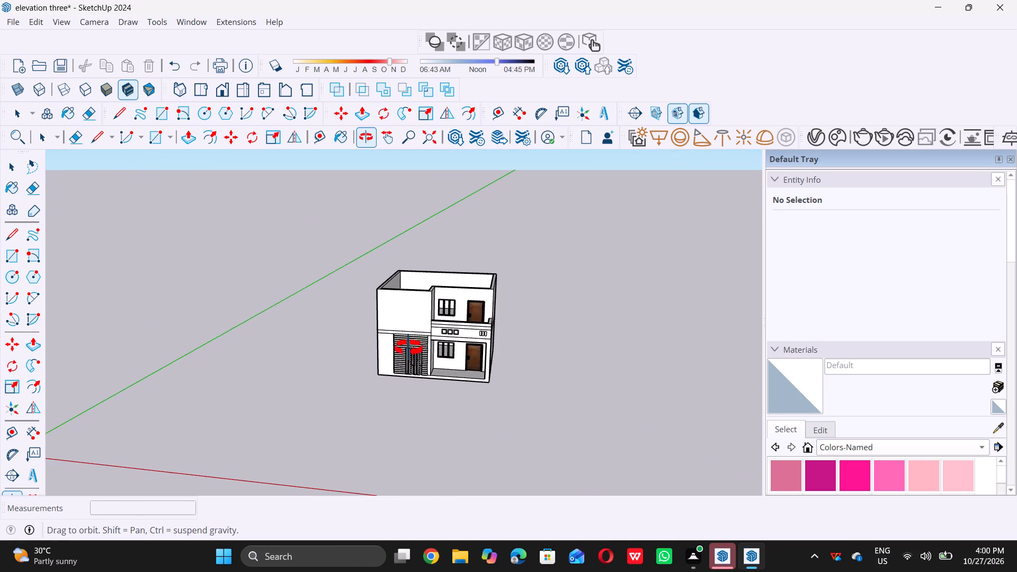
{"action": "middle_click_drag", "start_coordinate": [408, 348], "coordinate": [368, 377]}
{"action": "scroll", "coordinate": [396, 330], "scroll_direction": "up", "scroll_amount": 4}
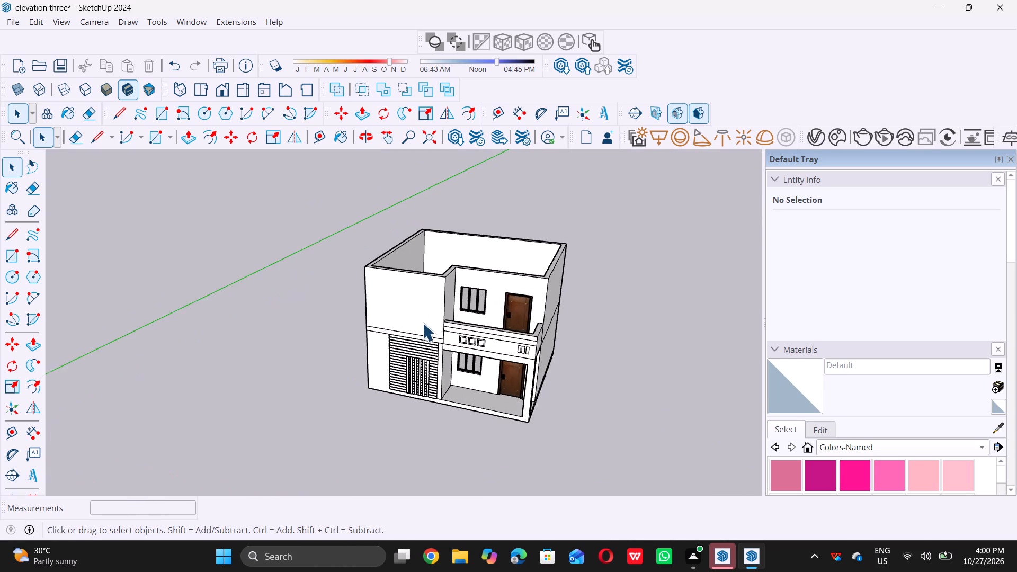
{"action": "scroll", "coordinate": [423, 323], "scroll_direction": "up", "scroll_amount": 1}
{"action": "middle_click_drag", "start_coordinate": [470, 332], "coordinate": [469, 332]}
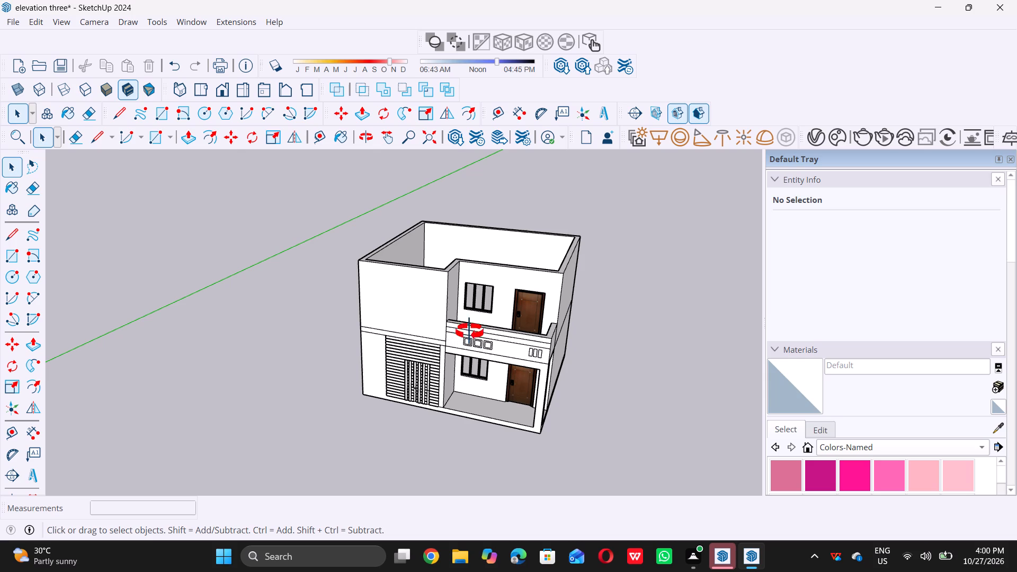
{"action": "middle_click_drag", "start_coordinate": [469, 332], "coordinate": [405, 365]}
{"action": "scroll", "coordinate": [452, 335], "scroll_direction": "up", "scroll_amount": 14}
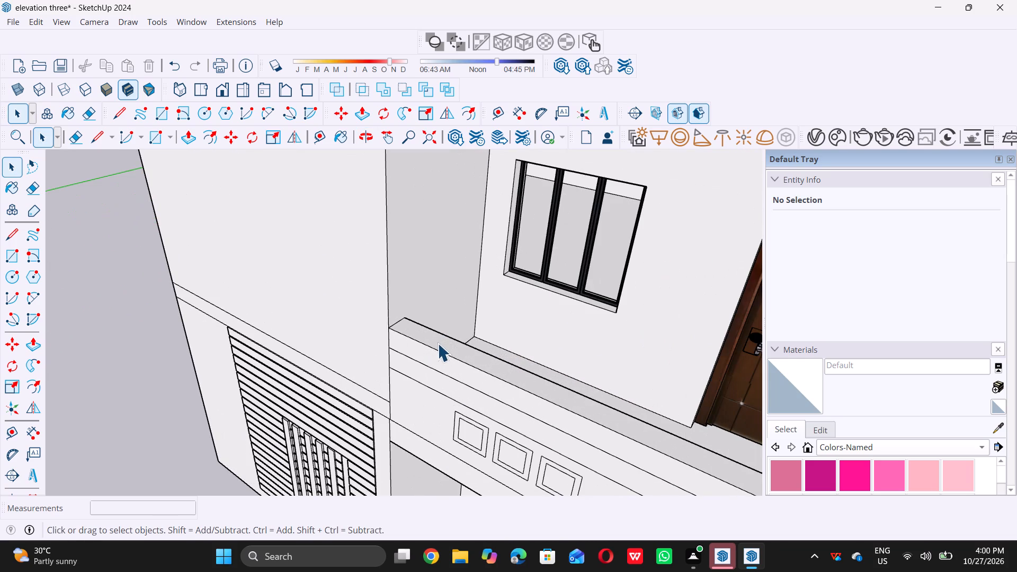
{"action": "left_click", "coordinate": [436, 344]}
{"action": "middle_click_drag", "start_coordinate": [434, 353], "coordinate": [476, 306]}
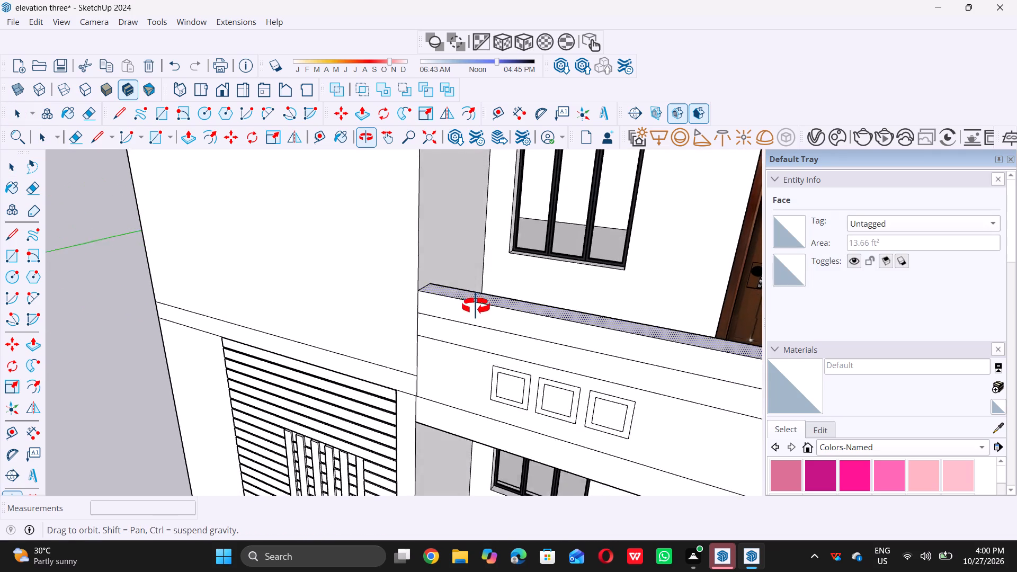
{"action": "middle_click_drag", "start_coordinate": [476, 306], "coordinate": [476, 306]}
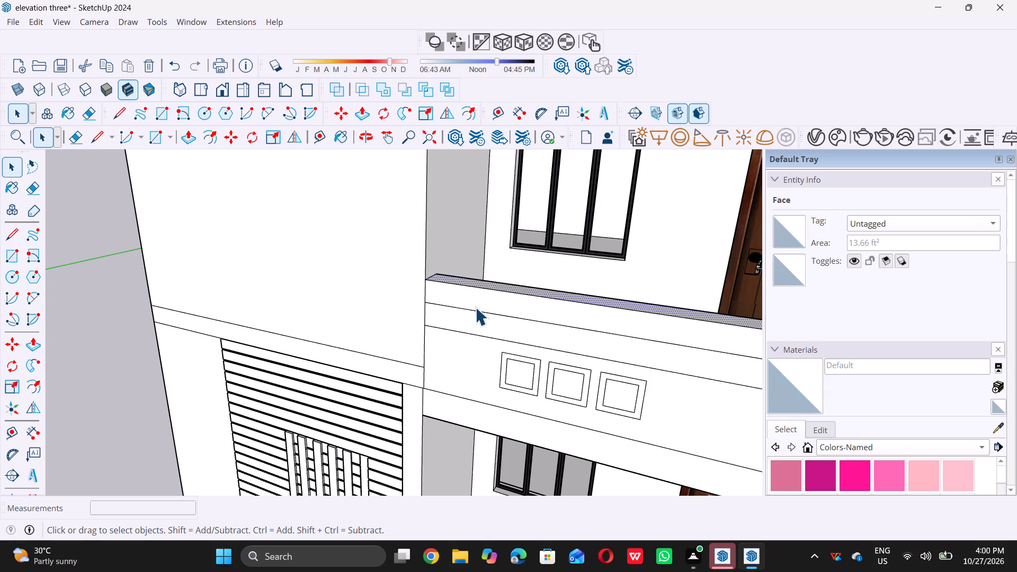
{"action": "key", "text": "p"}
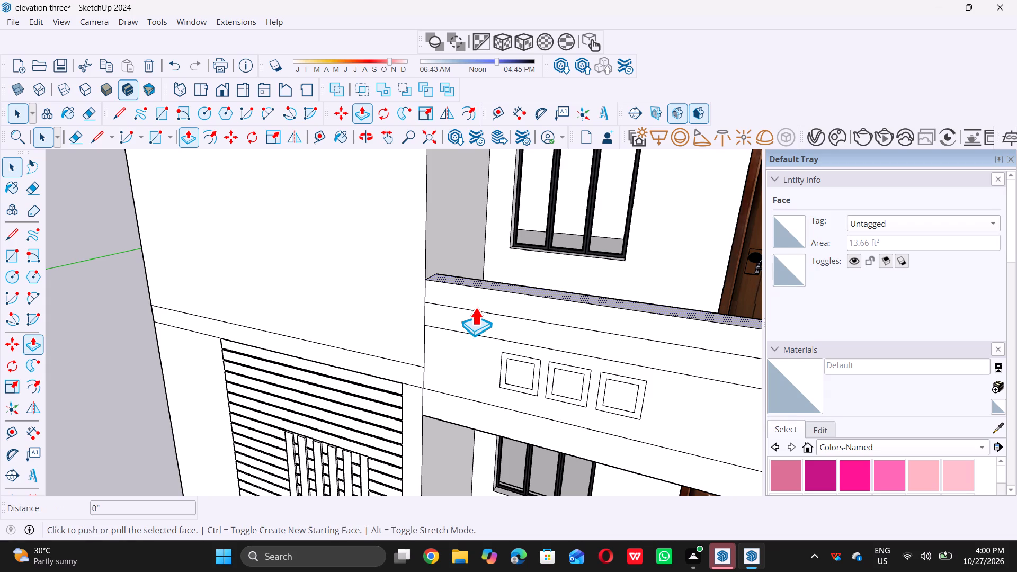
{"action": "left_click", "coordinate": [461, 275]}
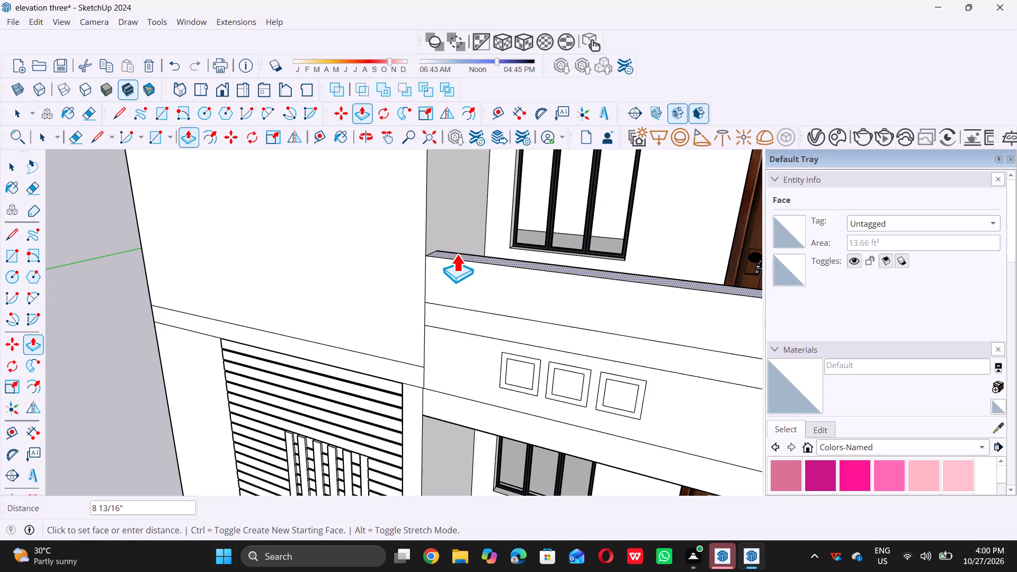
{"action": "key", "text": "1"}
{"action": "key", "text": "period"}
{"action": "key", "text": "BackSpace"}
{"action": "type", "text": "'5"}
{"action": "key", "text": "shift+quotedbl"}
{"action": "key", "text": "Return"}
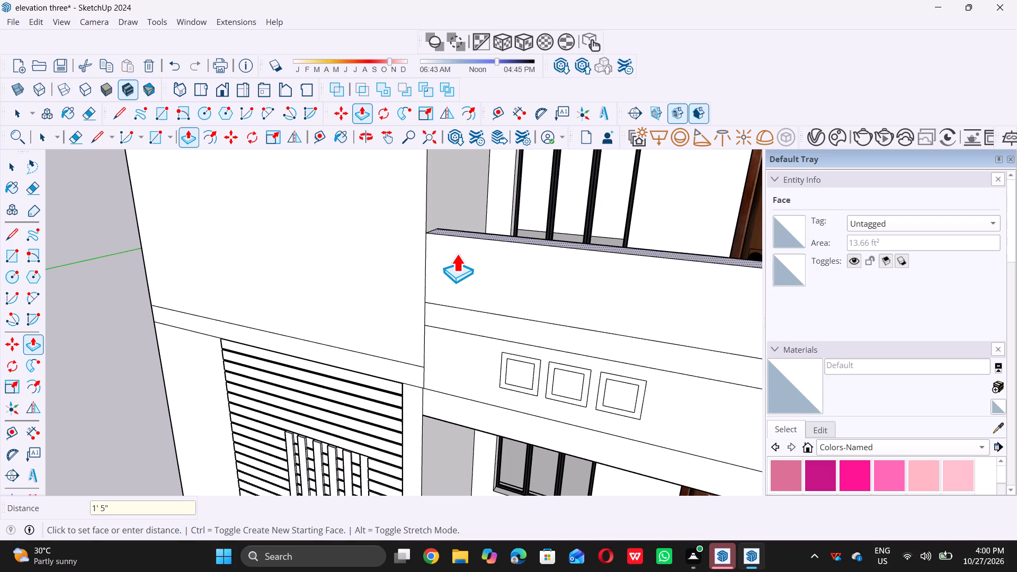
{"action": "key", "text": "space"}
Examine the raised parapet's proportions against the whole house from the front, the door-side corner and below.
{"action": "scroll", "coordinate": [454, 253], "scroll_direction": "down", "scroll_amount": 7}
{"action": "middle_click_drag", "start_coordinate": [520, 220], "coordinate": [506, 221]}
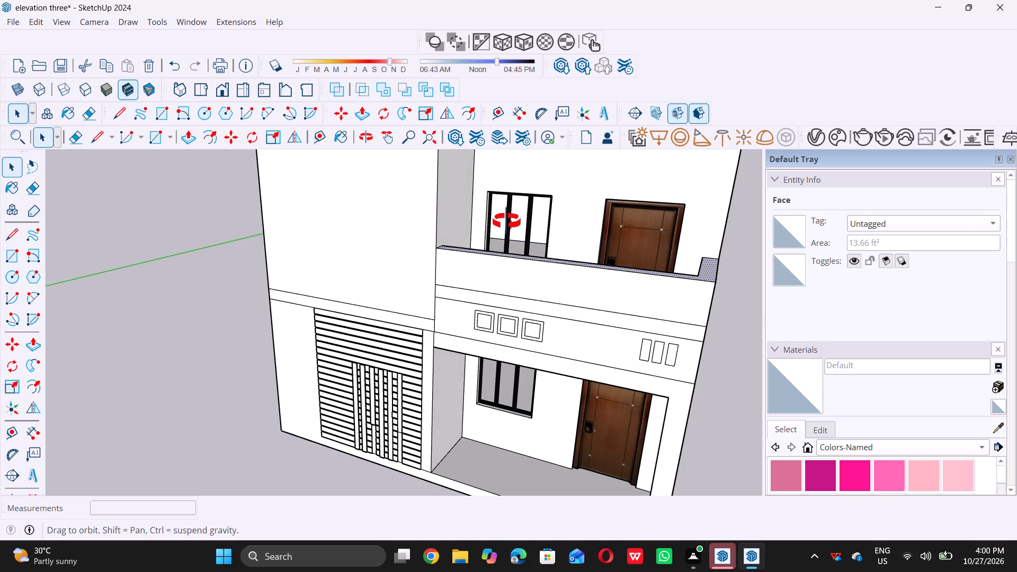
{"action": "middle_click_drag", "start_coordinate": [506, 221], "coordinate": [610, 195]}
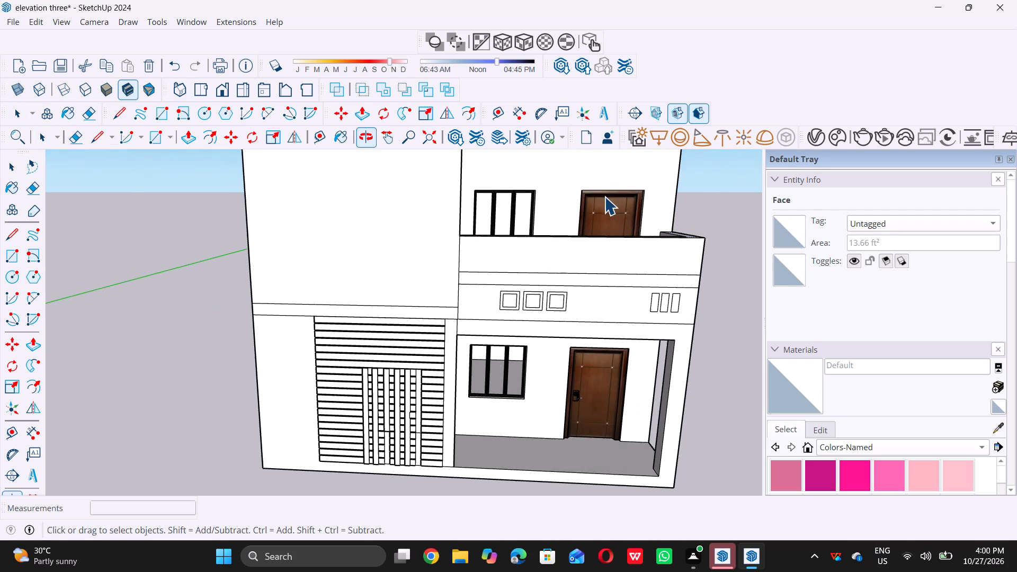
{"action": "scroll", "coordinate": [534, 251], "scroll_direction": "down", "scroll_amount": 6}
{"action": "middle_click_drag", "start_coordinate": [564, 278], "coordinate": [546, 278]}
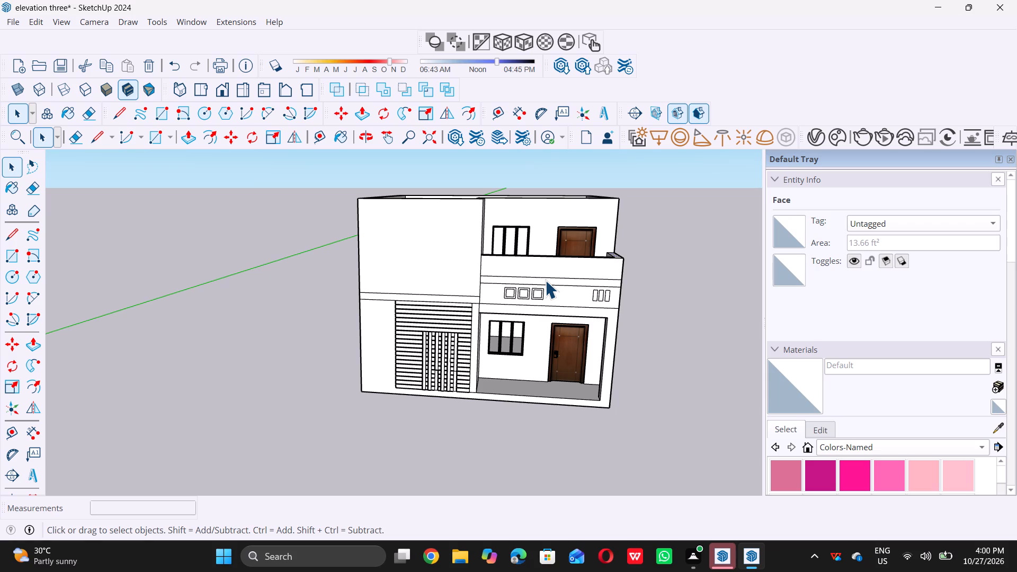
{"action": "middle_click_drag", "start_coordinate": [552, 281], "coordinate": [547, 284]}
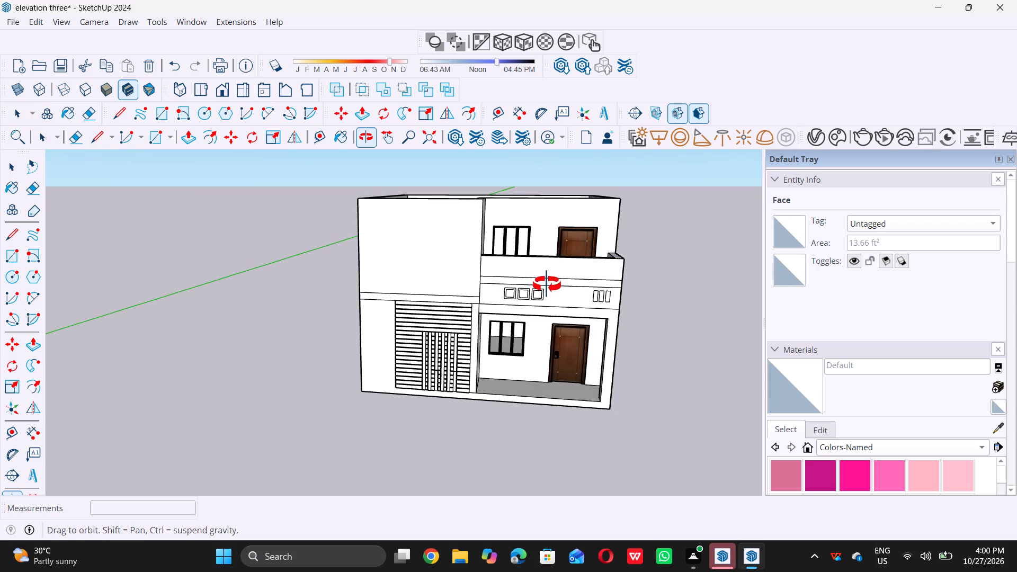
{"action": "middle_click_drag", "start_coordinate": [547, 284], "coordinate": [577, 226]}
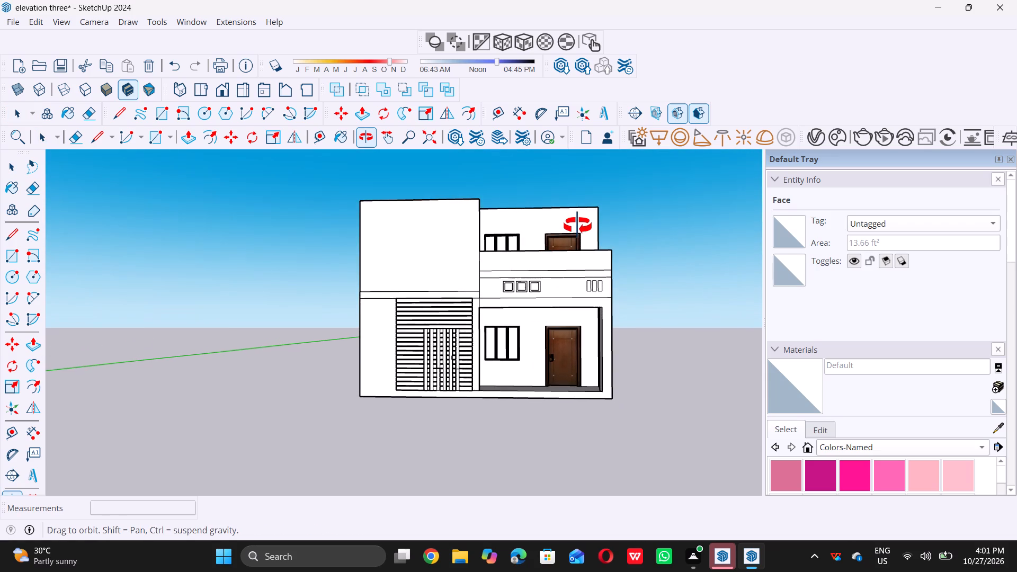
{"action": "middle_click_drag", "start_coordinate": [577, 226], "coordinate": [576, 229]}
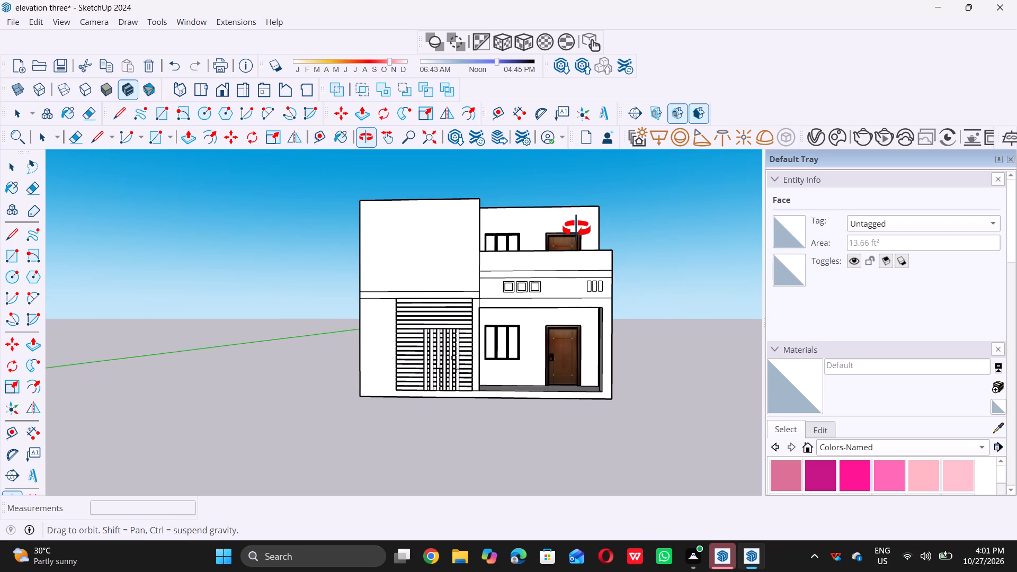
{"action": "middle_click_drag", "start_coordinate": [576, 229], "coordinate": [578, 233]}
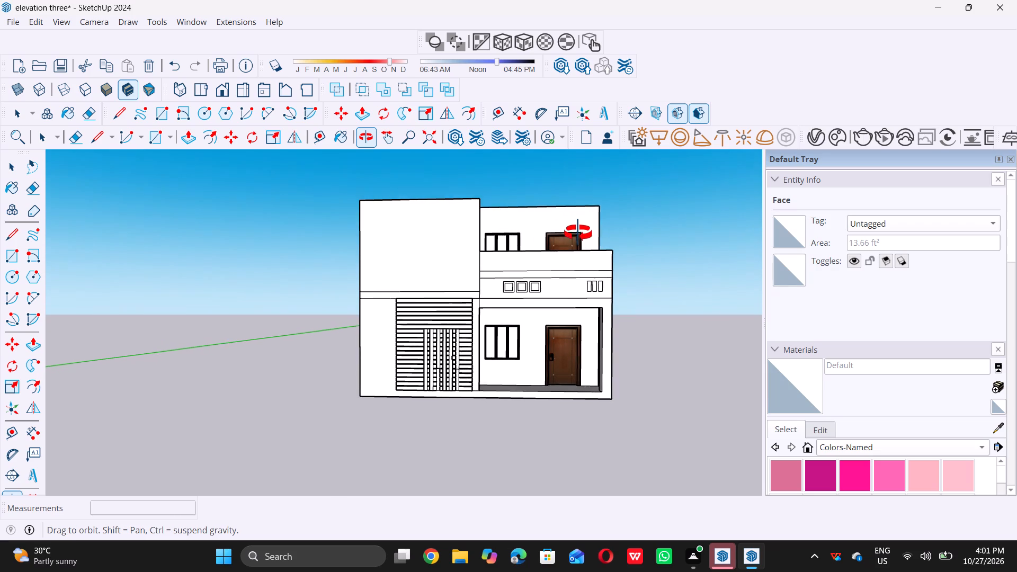
{"action": "middle_click_drag", "start_coordinate": [578, 233], "coordinate": [583, 236]}
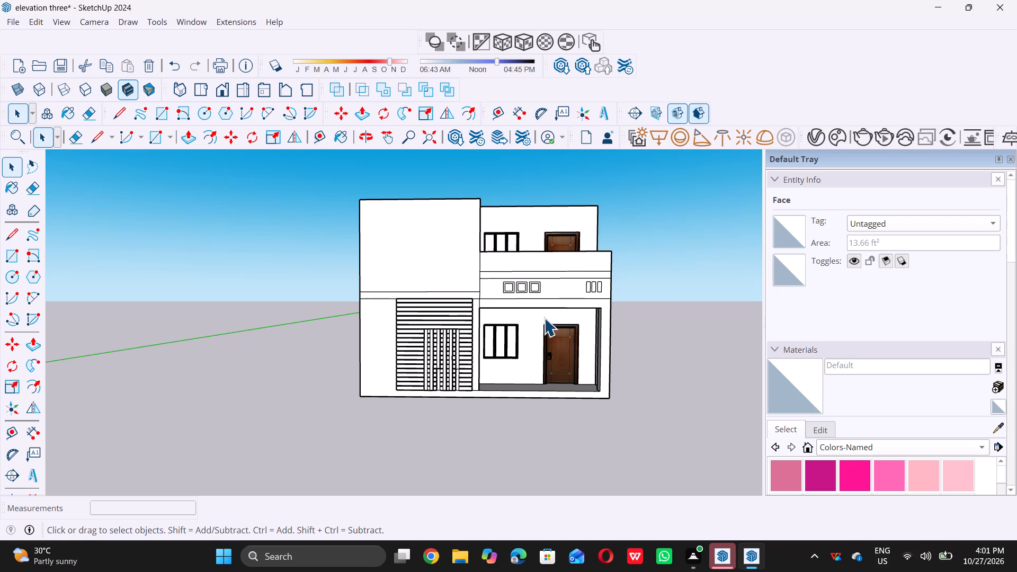
{"action": "middle_click_drag", "start_coordinate": [543, 317], "coordinate": [405, 302]}
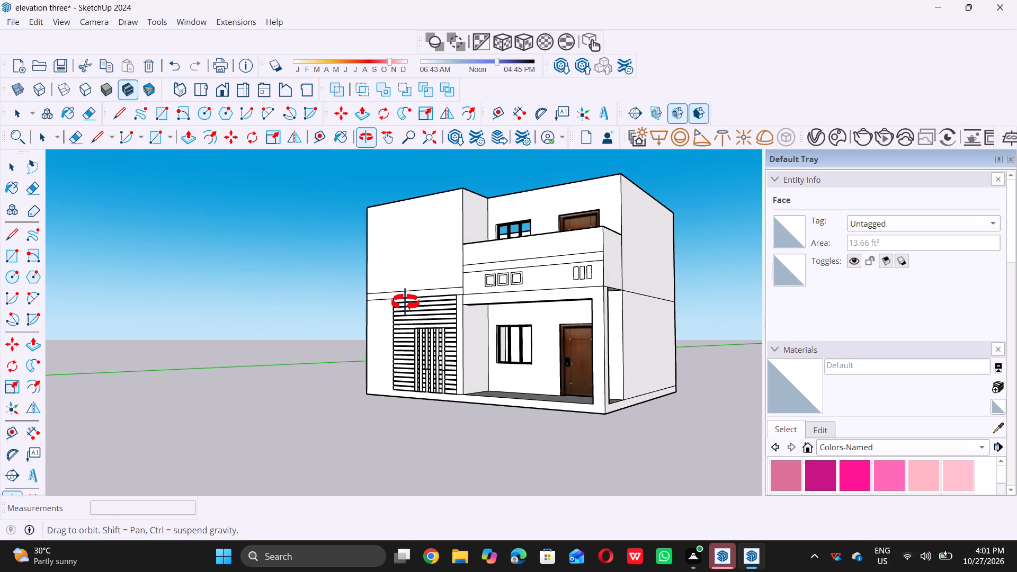
{"action": "middle_click_drag", "start_coordinate": [405, 302], "coordinate": [405, 302]}
{"action": "middle_click_drag", "start_coordinate": [472, 316], "coordinate": [364, 265]}
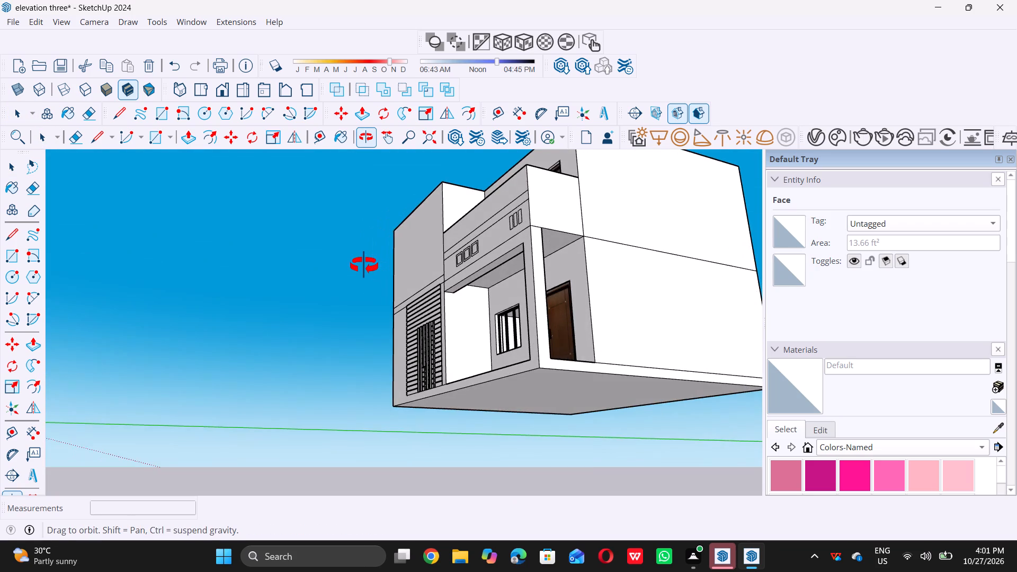
{"action": "middle_click_drag", "start_coordinate": [364, 265], "coordinate": [484, 317]}
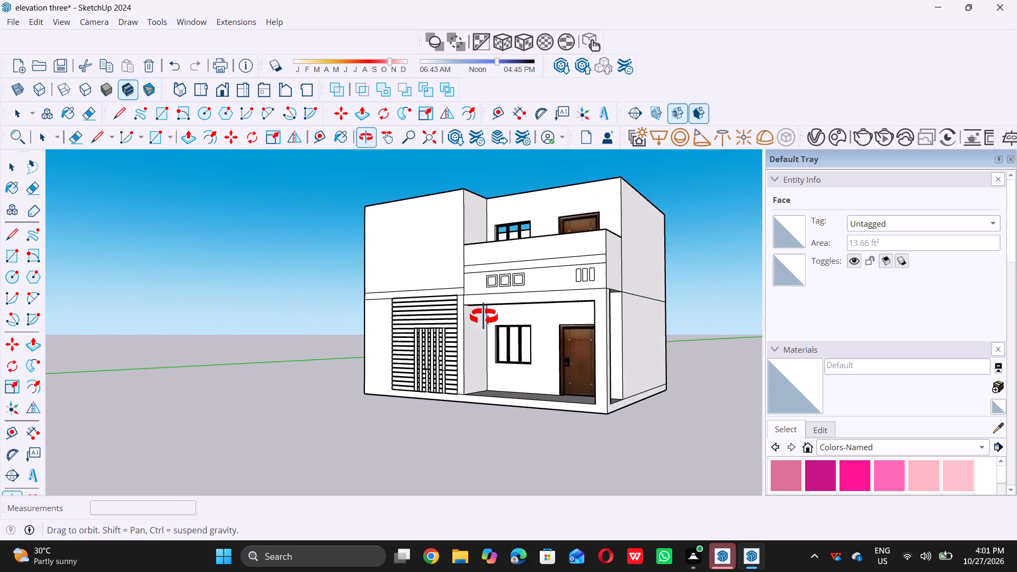
{"action": "middle_click_drag", "start_coordinate": [484, 317], "coordinate": [484, 317]}
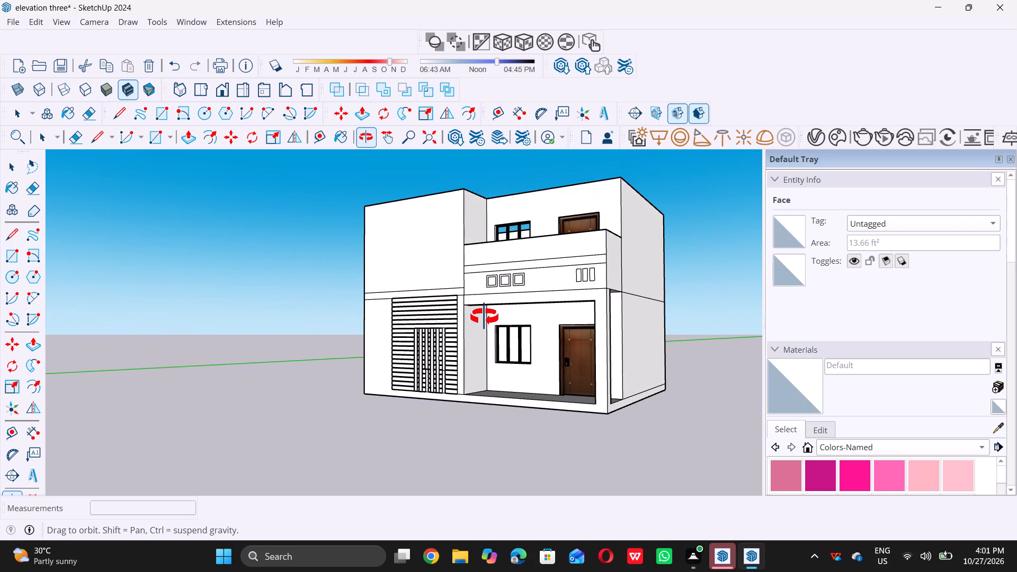
{"action": "middle_click_drag", "start_coordinate": [484, 317], "coordinate": [500, 320]}
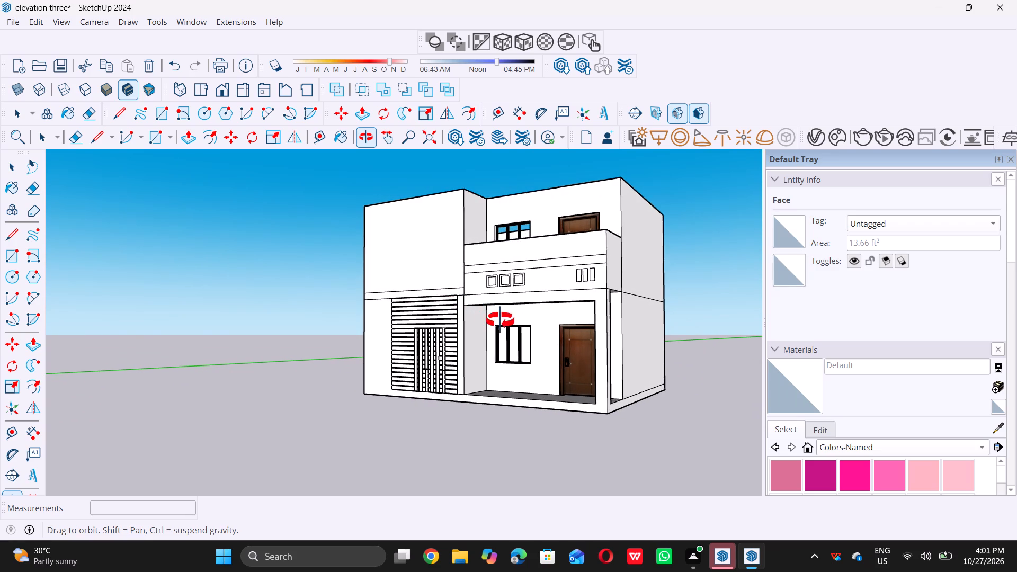
{"action": "middle_click_drag", "start_coordinate": [500, 320], "coordinate": [517, 269]}
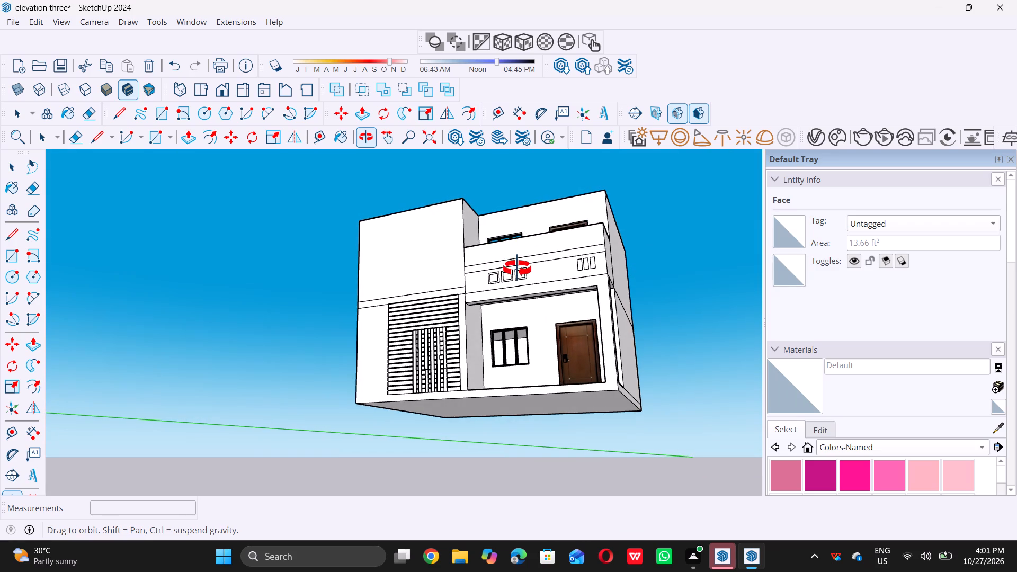
{"action": "middle_click_drag", "start_coordinate": [517, 269], "coordinate": [558, 297]}
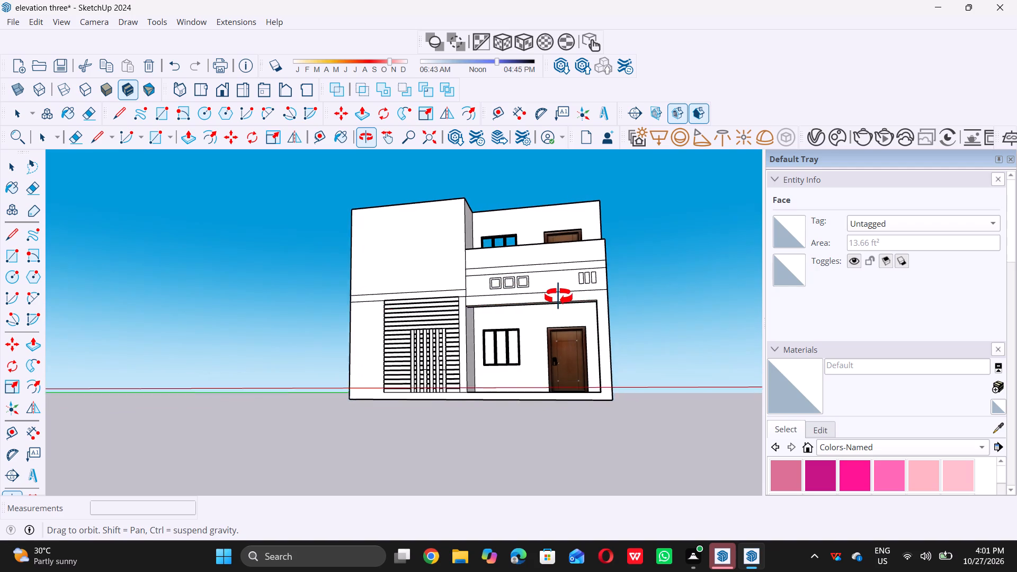
{"action": "middle_click_drag", "start_coordinate": [558, 297], "coordinate": [584, 318]}
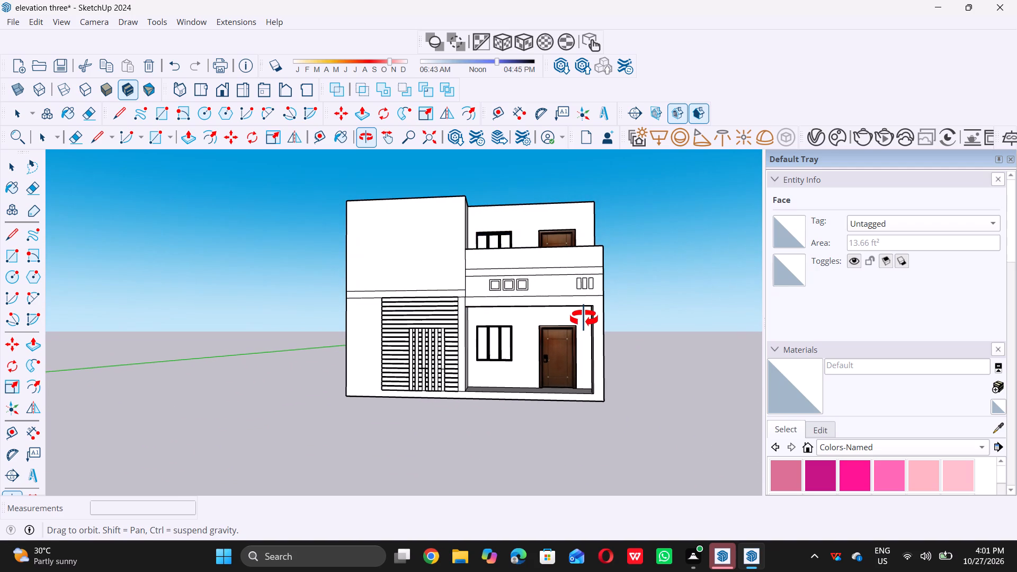
{"action": "middle_click_drag", "start_coordinate": [584, 318], "coordinate": [593, 334]}
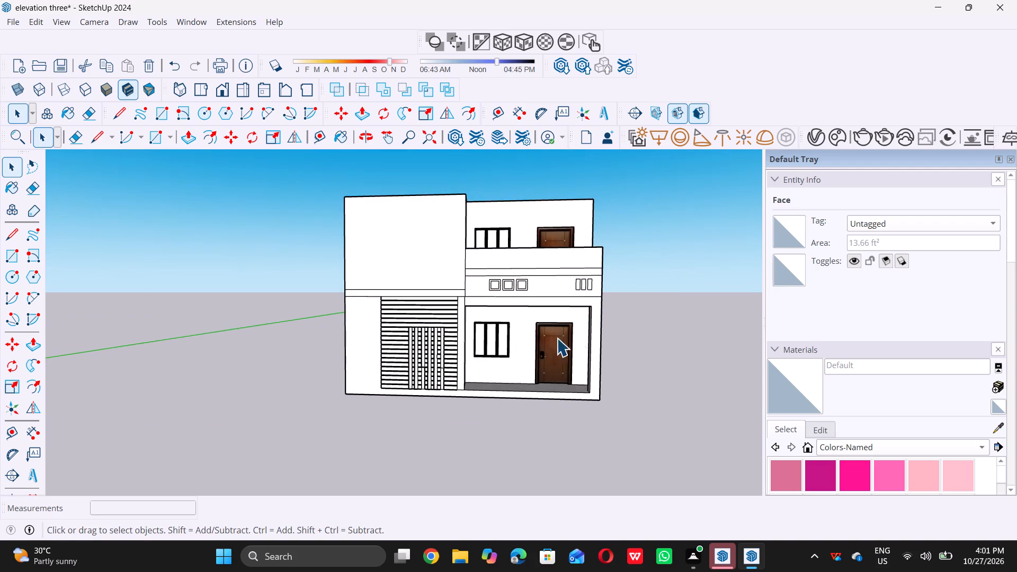
{"action": "scroll", "coordinate": [506, 350], "scroll_direction": "down", "scroll_amount": 10}
{"action": "middle_click_drag", "start_coordinate": [506, 350], "coordinate": [521, 349]}
{"action": "scroll", "coordinate": [547, 324], "scroll_direction": "up", "scroll_amount": 4}
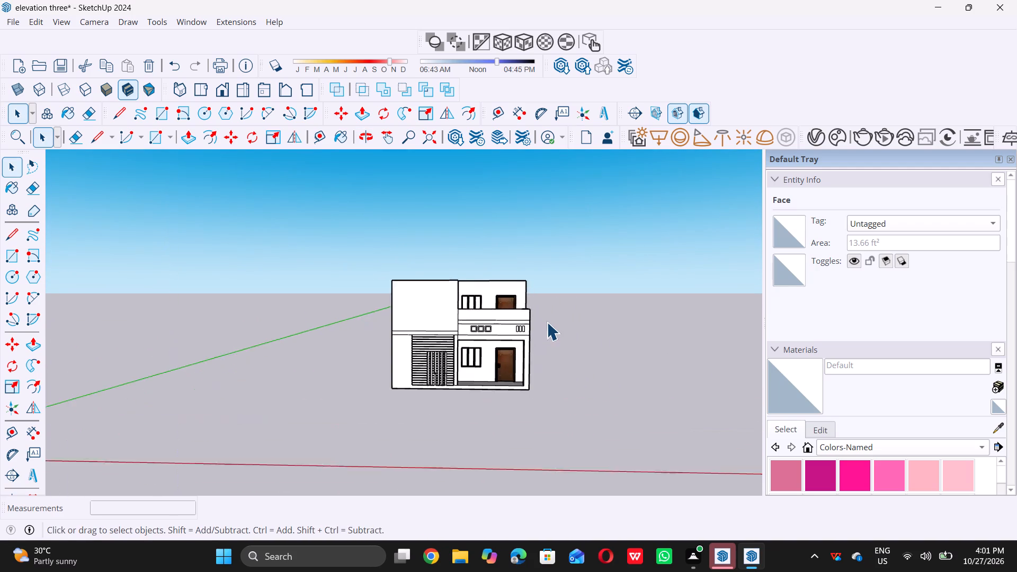
{"action": "scroll", "coordinate": [547, 322], "scroll_direction": "up", "scroll_amount": 5}
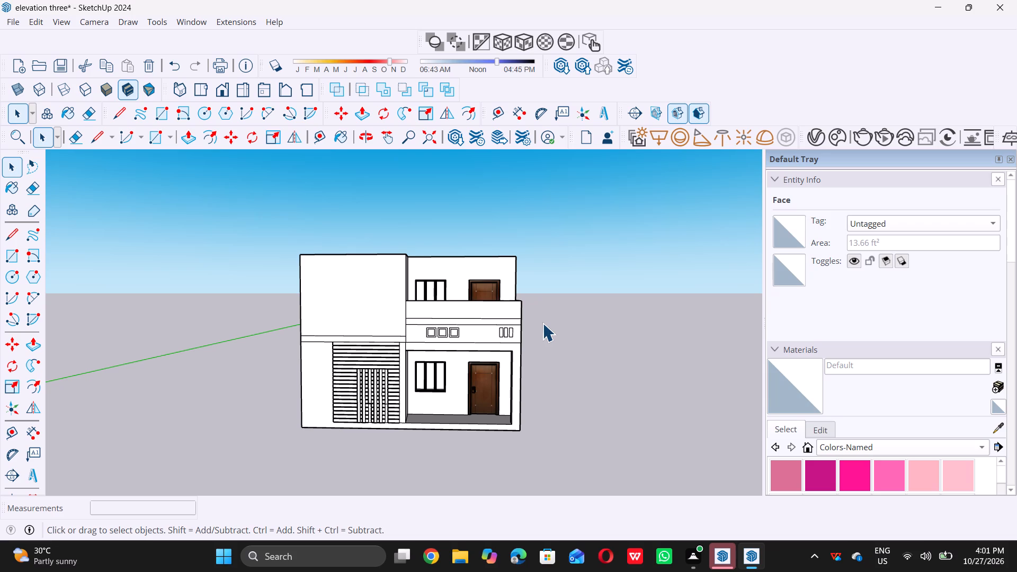
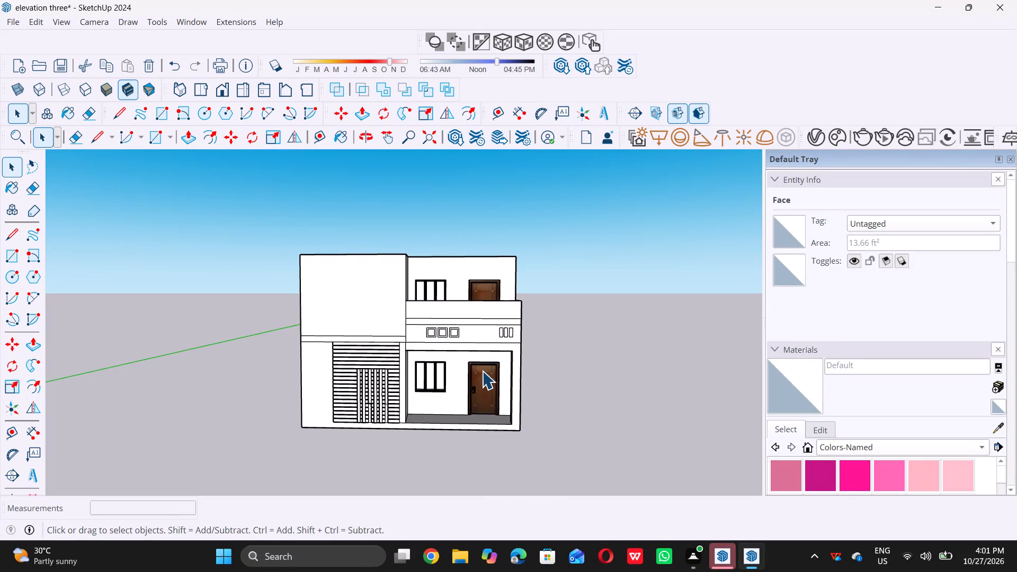
Save the changes to the house elevation model under its existing file name, elevation three.
{"action": "key", "text": "ctrl+s"}
{"action": "key", "text": "ctrl+s"}
{"action": "key", "text": "ctrl+s"}
{"action": "key", "text": "ctrl+s"}
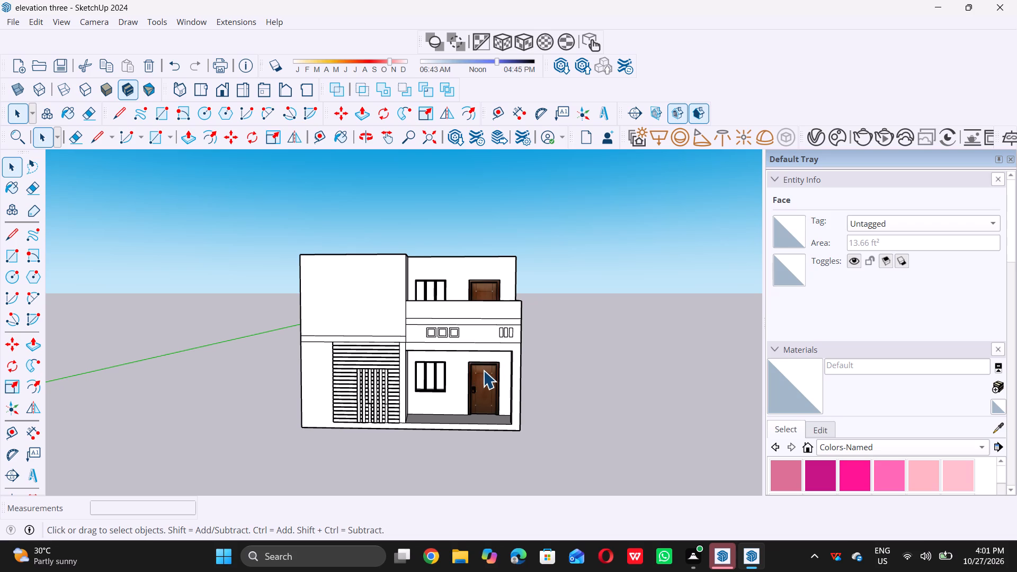
{"action": "key", "text": "ctrl+s"}
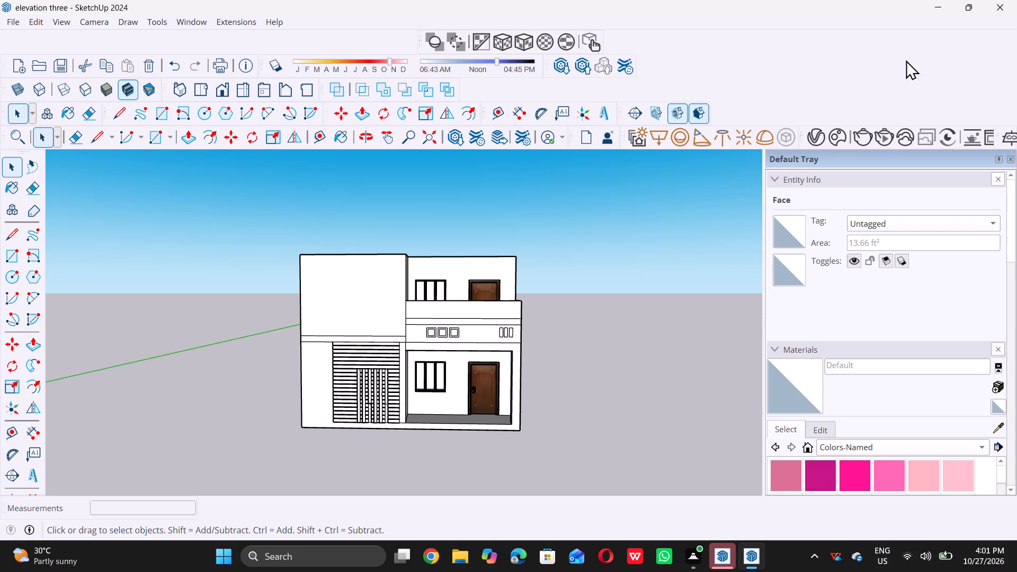
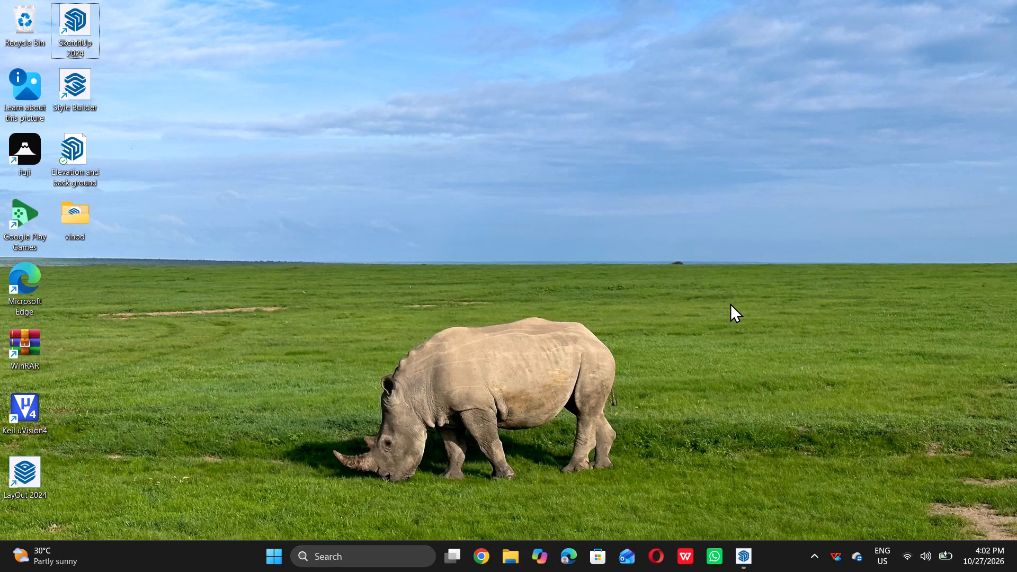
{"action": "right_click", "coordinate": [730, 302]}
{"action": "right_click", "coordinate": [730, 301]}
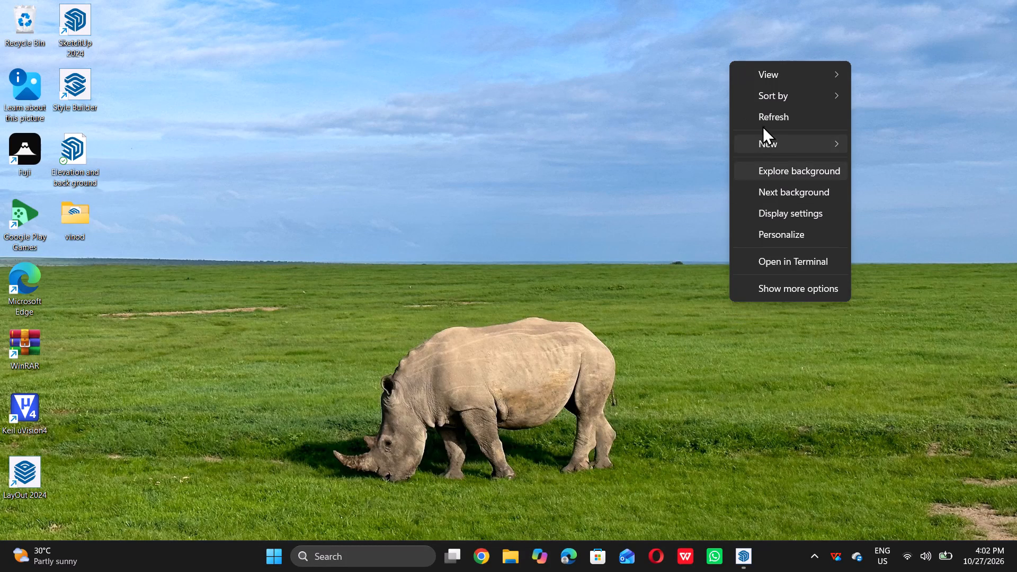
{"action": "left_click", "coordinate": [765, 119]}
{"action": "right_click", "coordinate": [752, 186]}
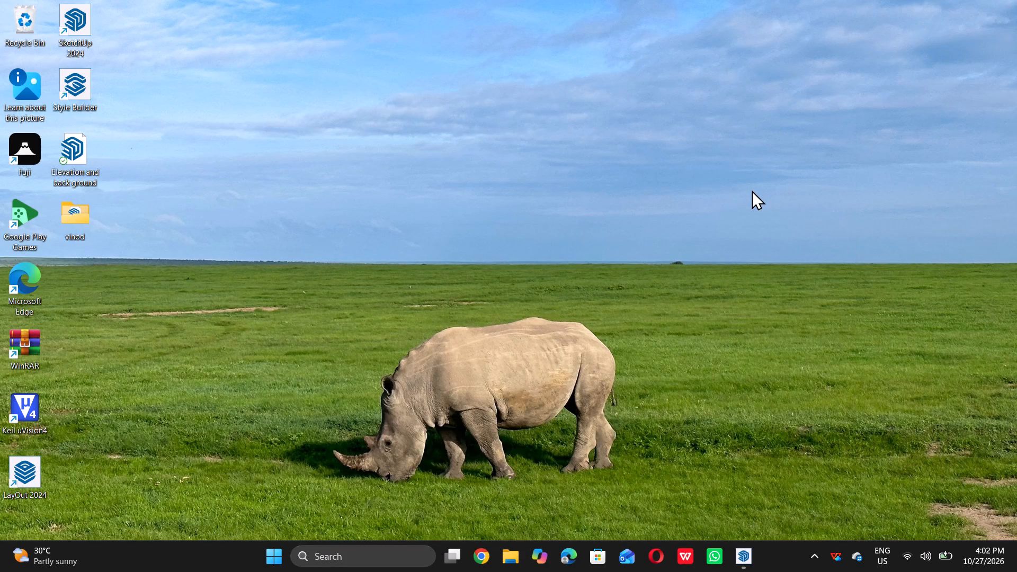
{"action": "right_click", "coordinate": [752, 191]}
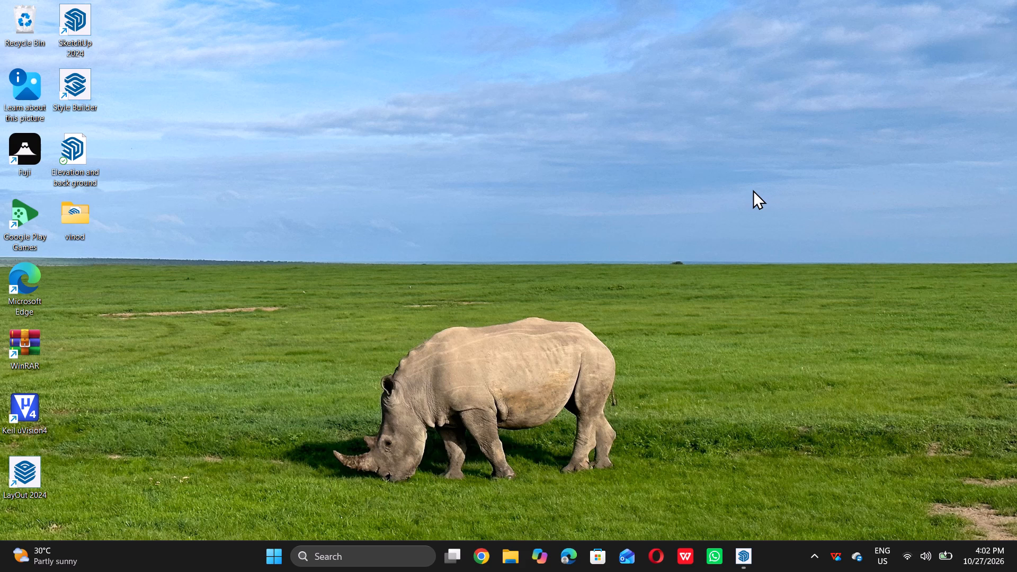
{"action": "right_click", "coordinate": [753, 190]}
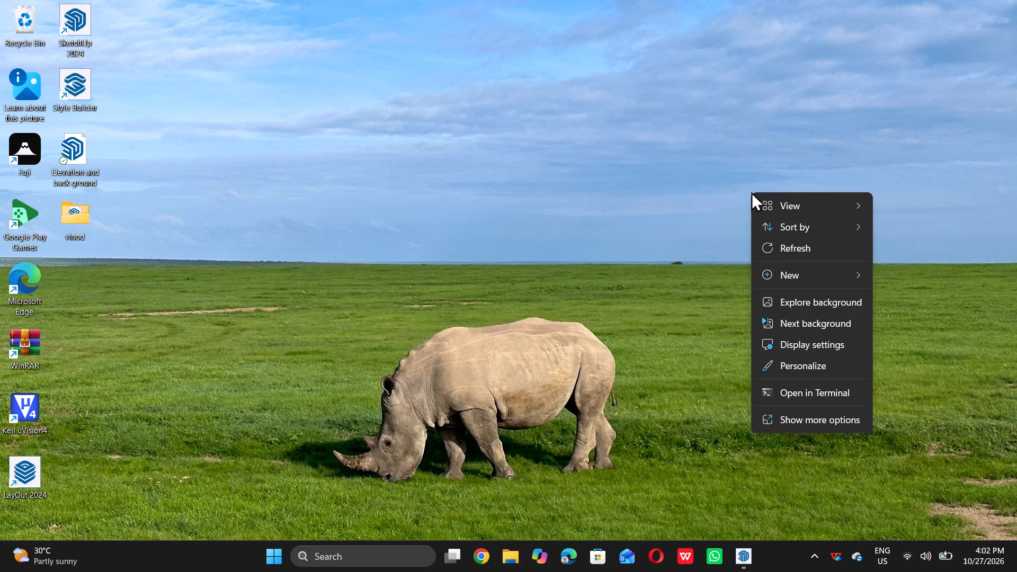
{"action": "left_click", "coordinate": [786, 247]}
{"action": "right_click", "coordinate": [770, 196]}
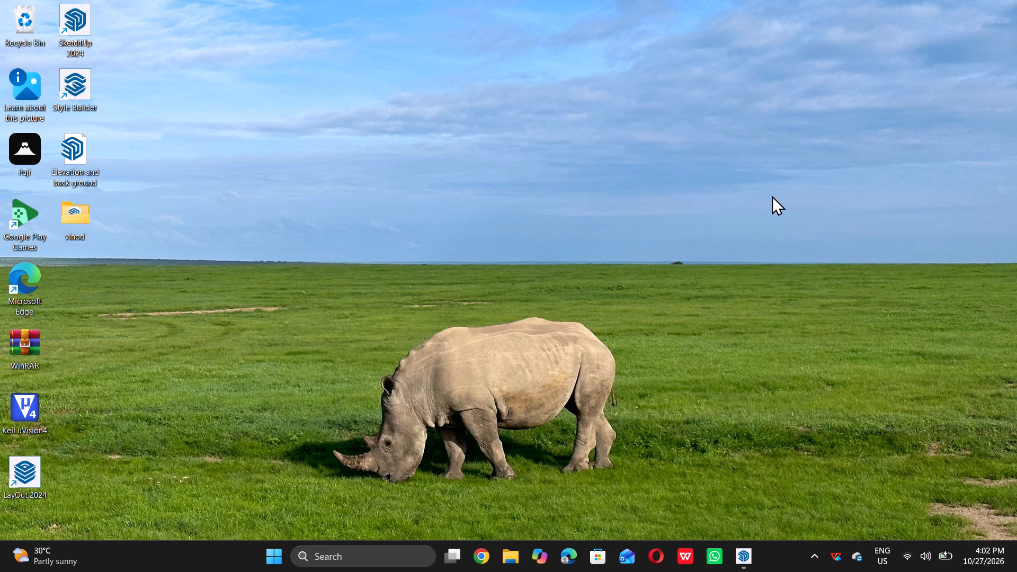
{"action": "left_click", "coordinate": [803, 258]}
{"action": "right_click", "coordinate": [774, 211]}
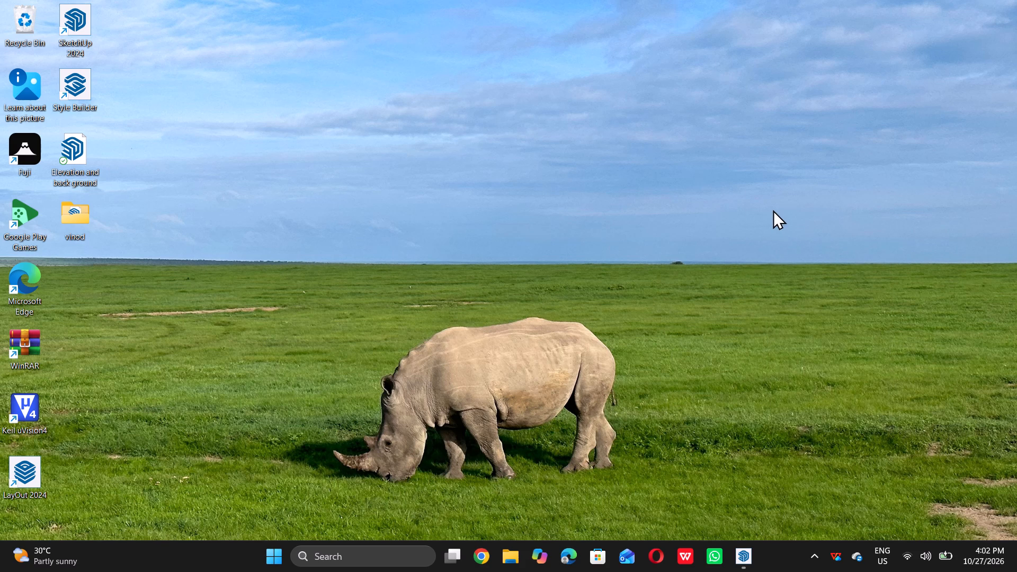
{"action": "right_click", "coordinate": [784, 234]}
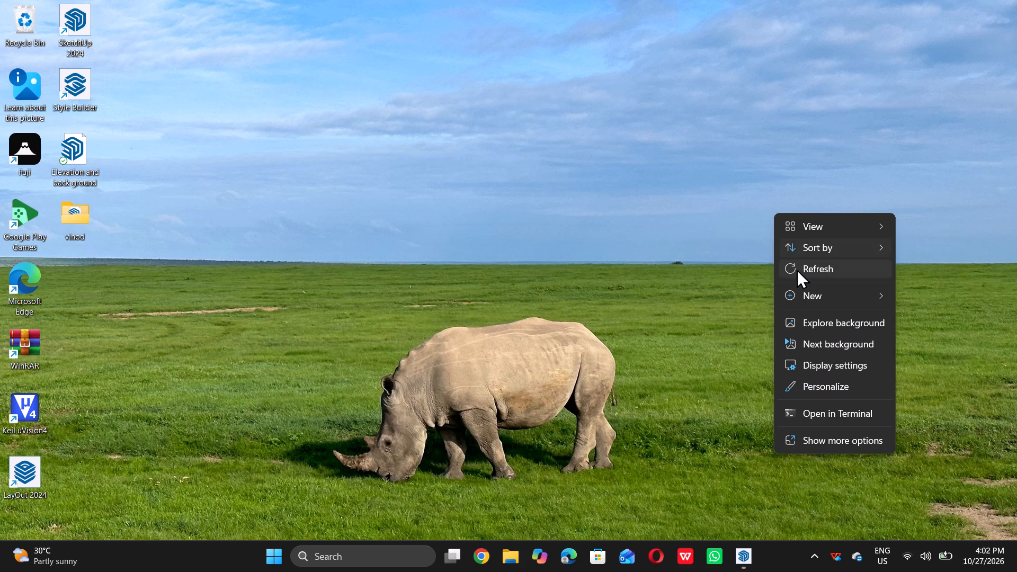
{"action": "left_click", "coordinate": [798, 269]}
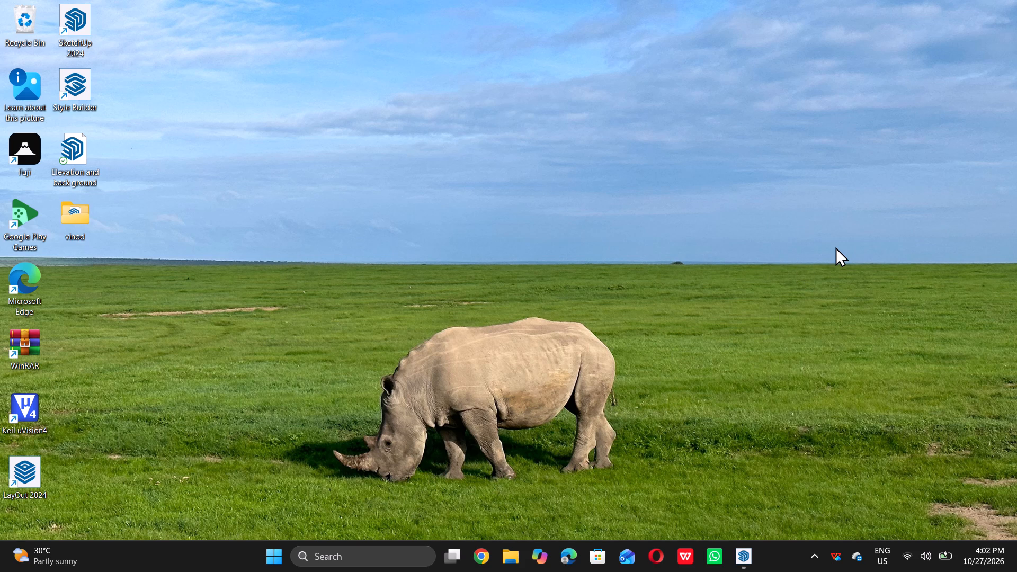
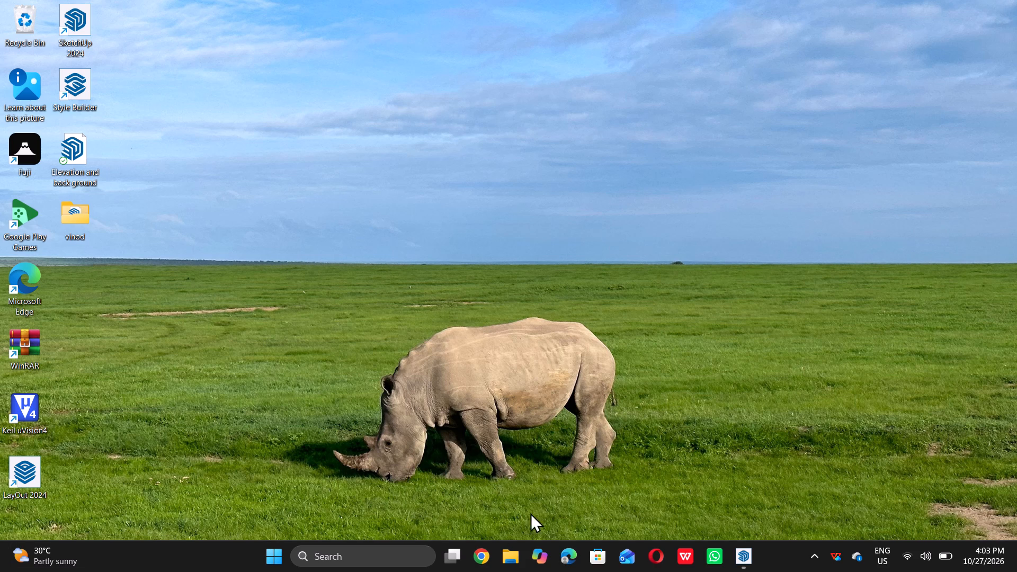
Shut down the computer.
{"action": "left_click", "coordinate": [275, 556]}
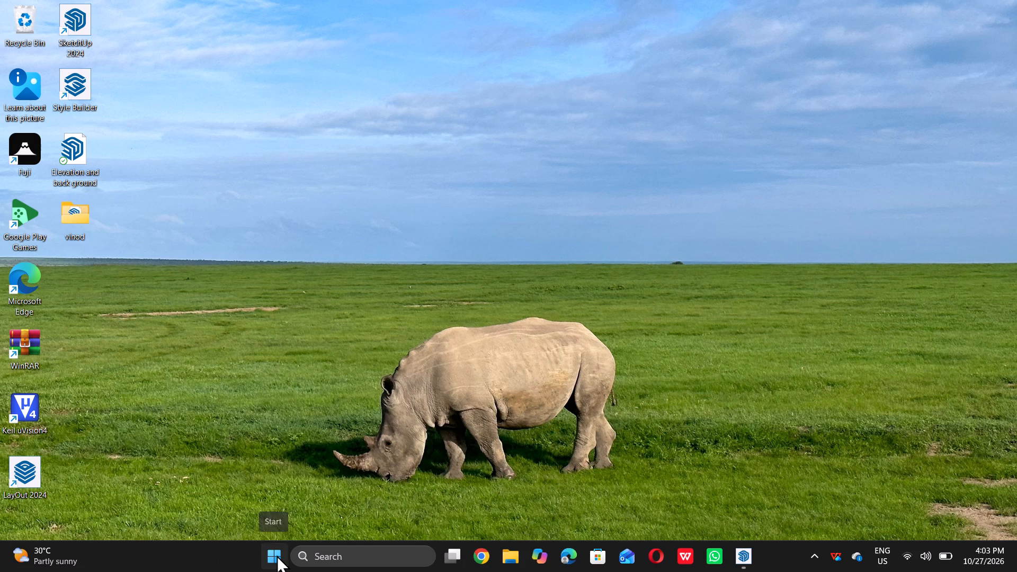
{"action": "left_click", "coordinate": [591, 511]}
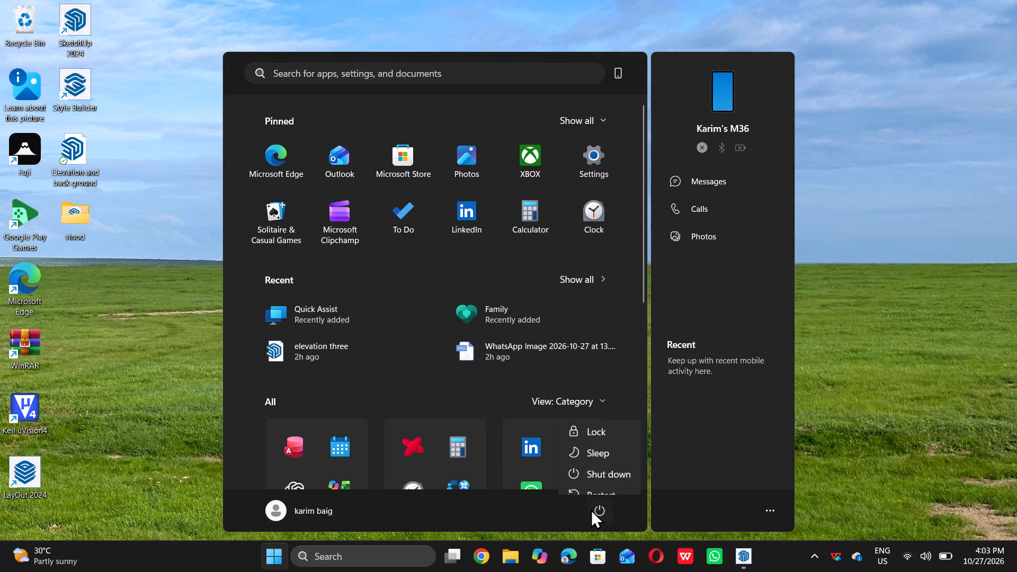
{"action": "left_click", "coordinate": [586, 464]}
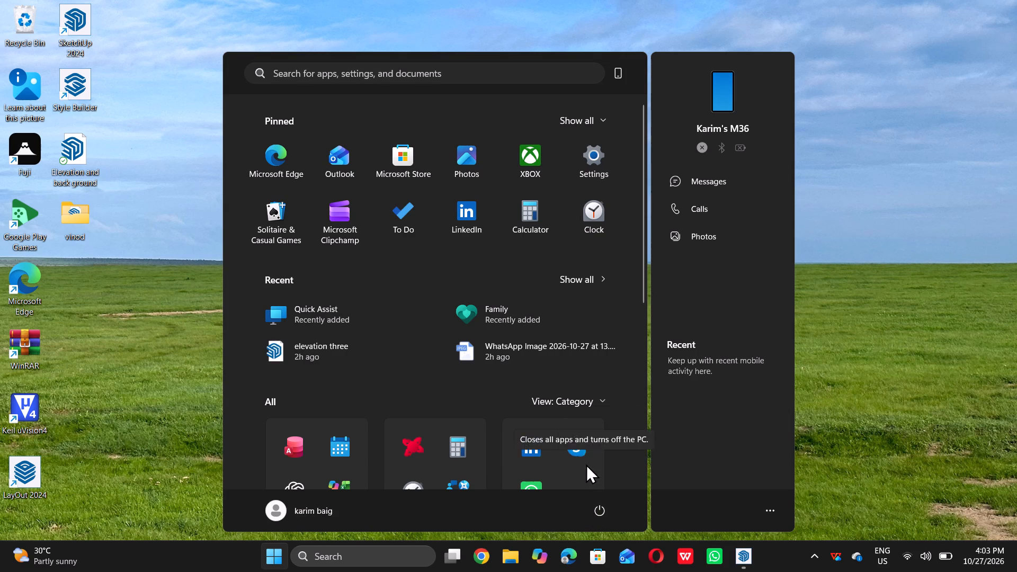
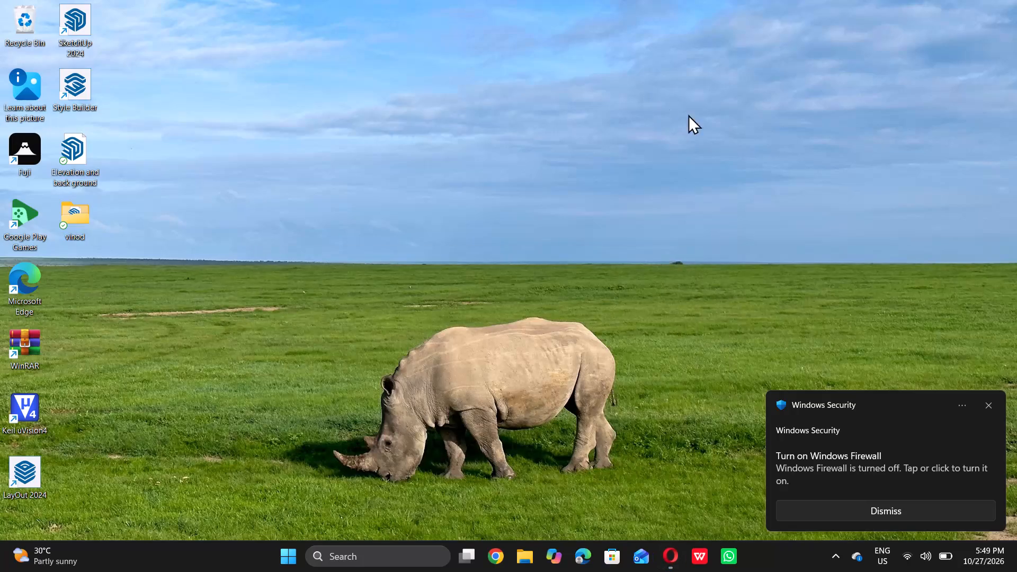
Close the Windows Security notification about turning on Windows Firewall.
{"action": "left_click", "coordinate": [988, 410]}
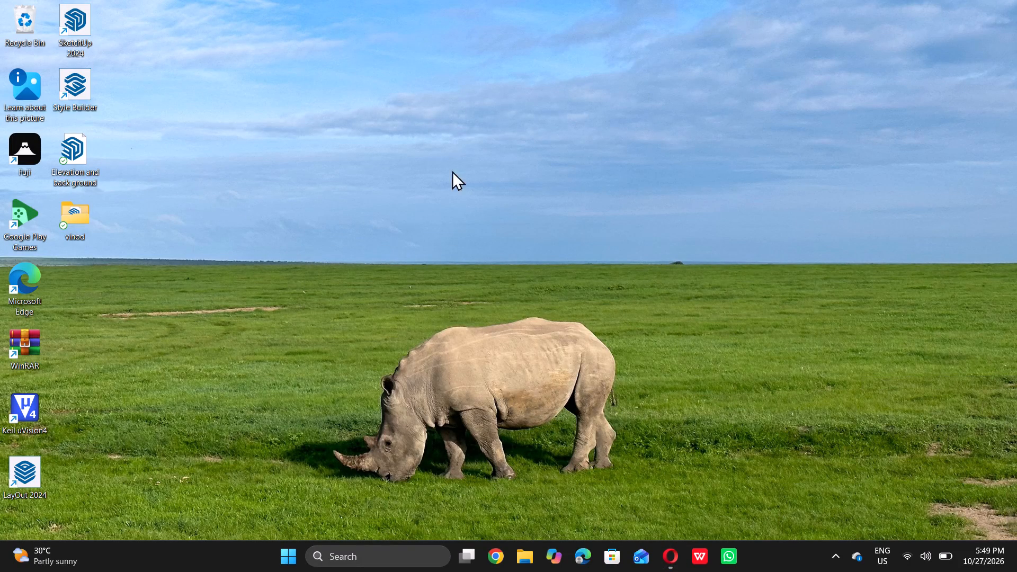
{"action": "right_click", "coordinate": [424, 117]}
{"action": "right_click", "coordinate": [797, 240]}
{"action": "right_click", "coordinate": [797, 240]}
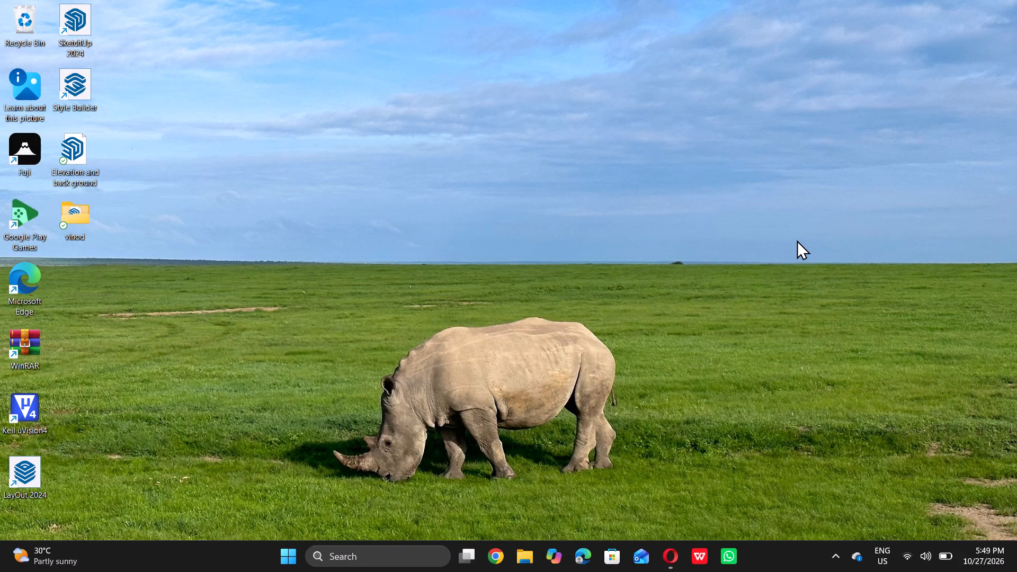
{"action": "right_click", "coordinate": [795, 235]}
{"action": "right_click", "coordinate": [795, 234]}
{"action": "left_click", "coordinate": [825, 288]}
Launch the Fuji application from the desktop.
{"action": "double_click", "coordinate": [20, 150]}
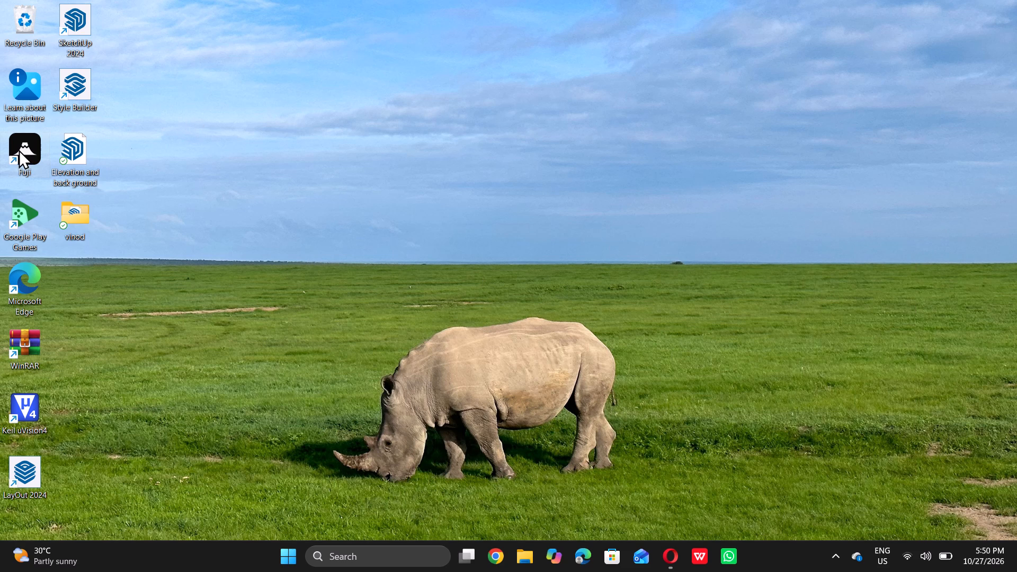
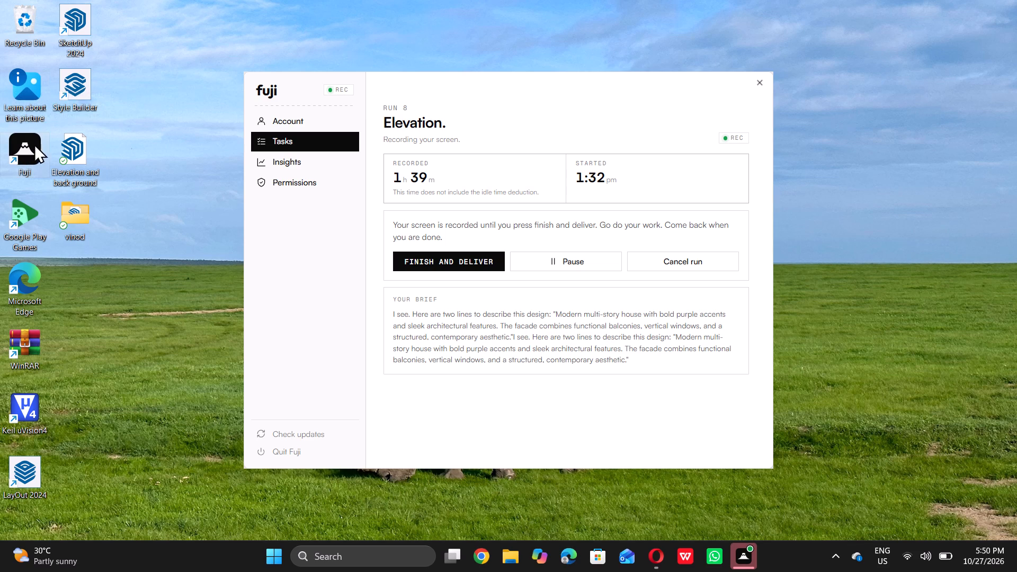
Launch SketchUp 2024 from the desktop and bring its welcome window to the front.
{"action": "left_click", "coordinate": [80, 38]}
{"action": "double_click", "coordinate": [79, 37]}
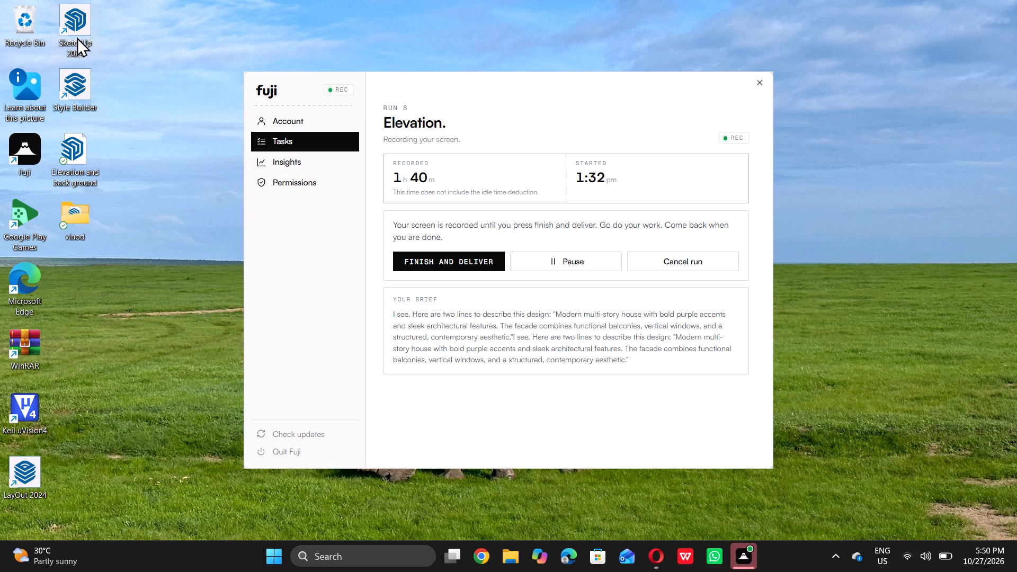
{"action": "left_click", "coordinate": [75, 39]}
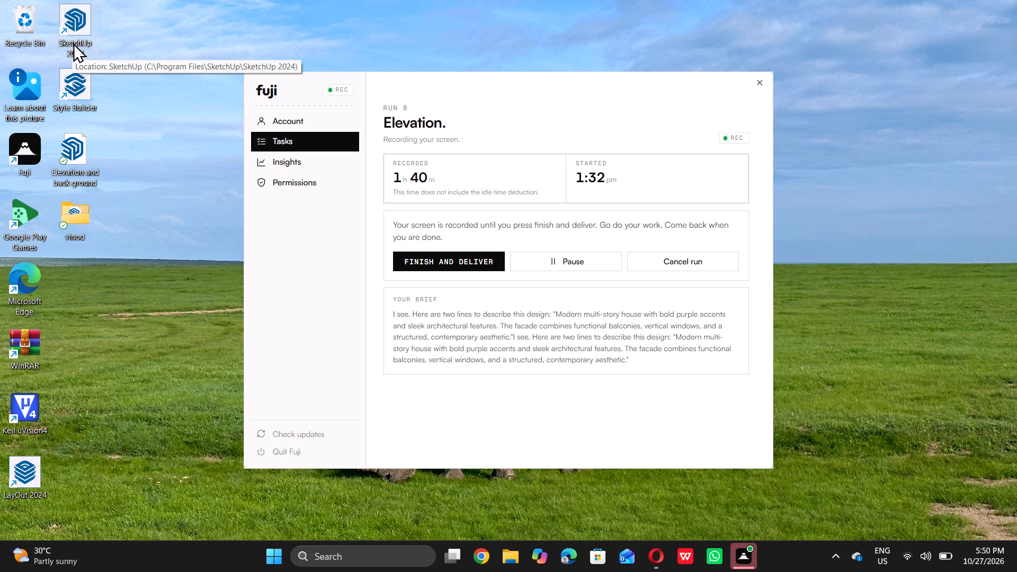
{"action": "double_click", "coordinate": [69, 39]}
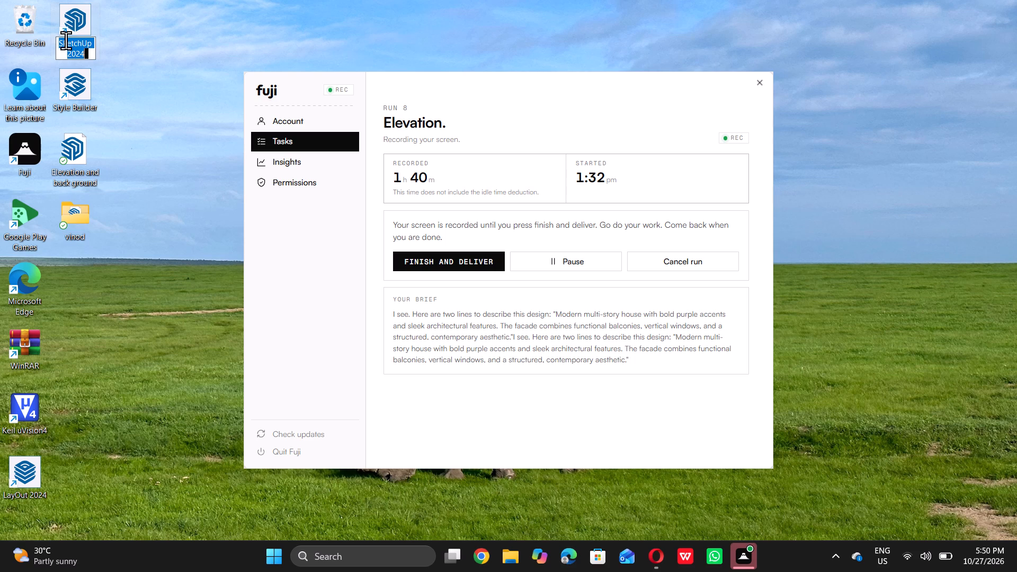
{"action": "double_click", "coordinate": [79, 32]}
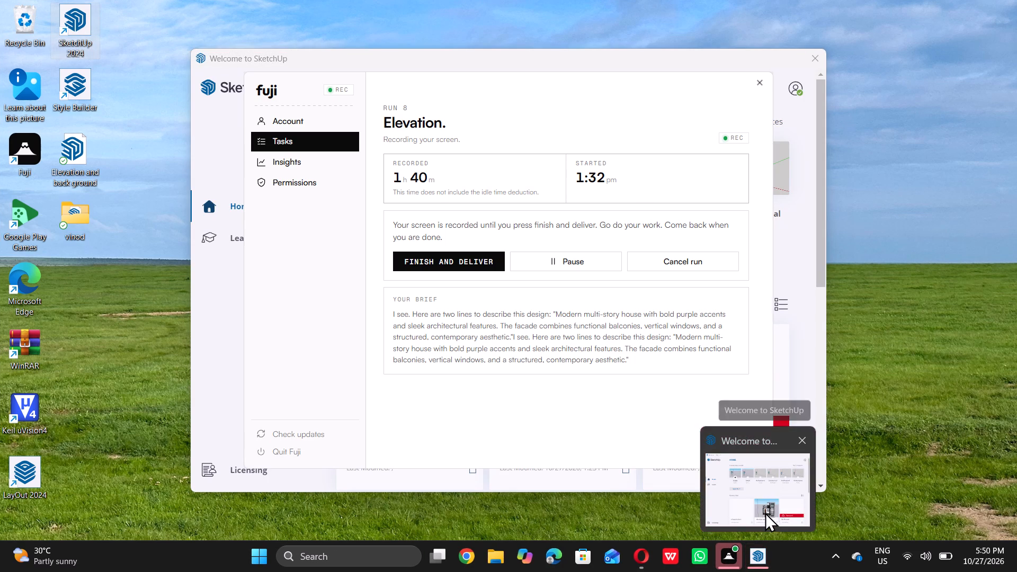
{"action": "left_click", "coordinate": [765, 512]}
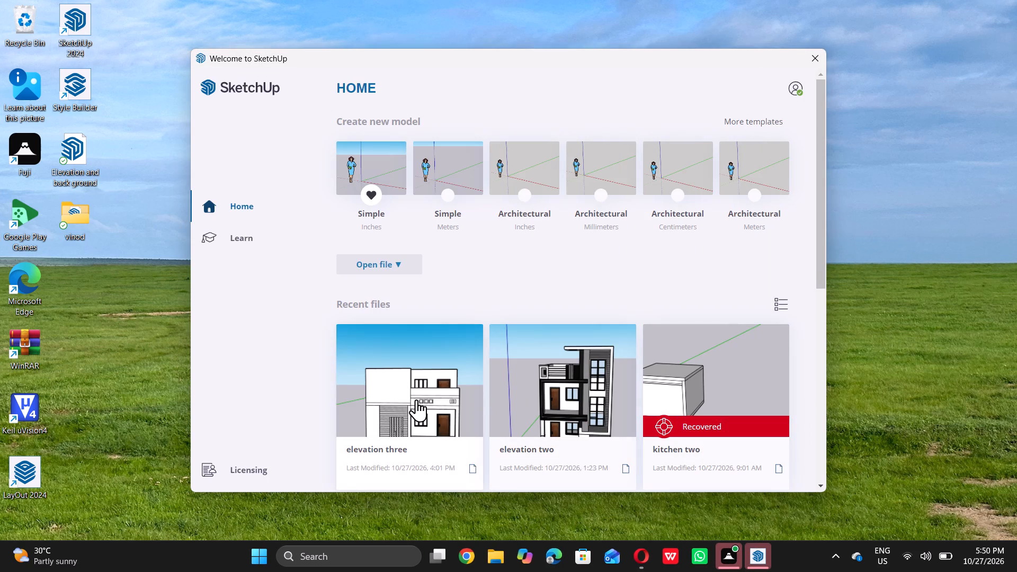
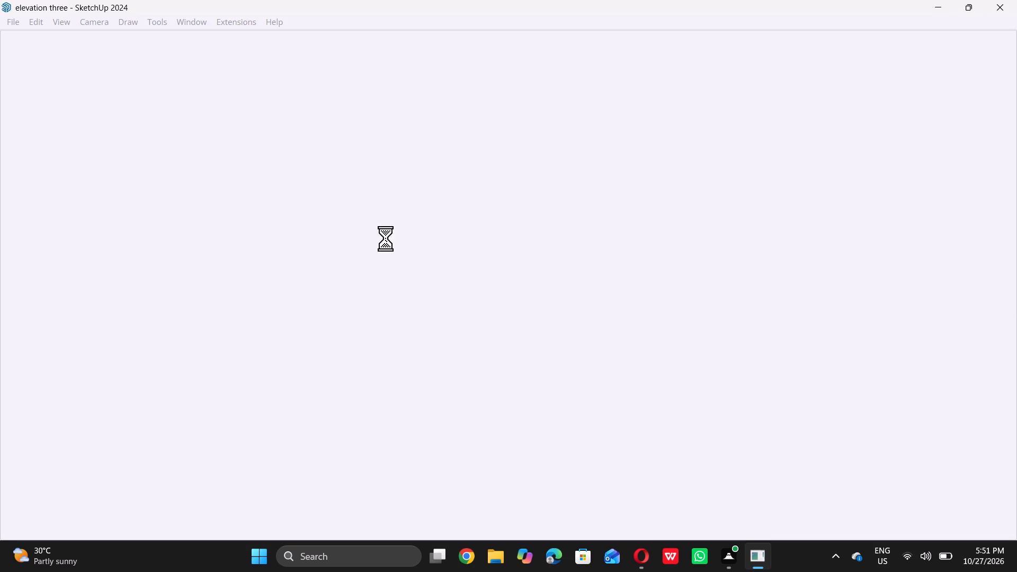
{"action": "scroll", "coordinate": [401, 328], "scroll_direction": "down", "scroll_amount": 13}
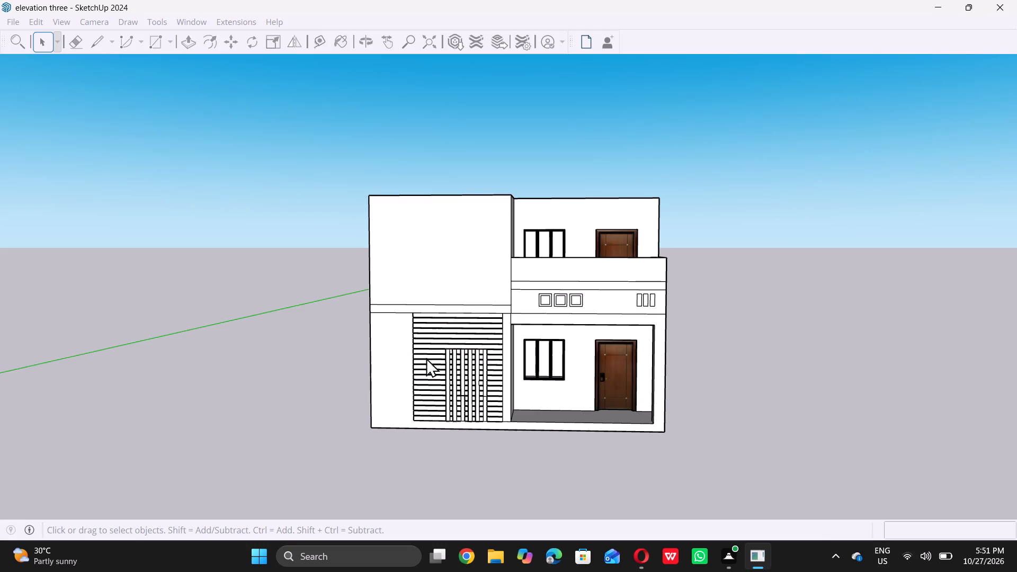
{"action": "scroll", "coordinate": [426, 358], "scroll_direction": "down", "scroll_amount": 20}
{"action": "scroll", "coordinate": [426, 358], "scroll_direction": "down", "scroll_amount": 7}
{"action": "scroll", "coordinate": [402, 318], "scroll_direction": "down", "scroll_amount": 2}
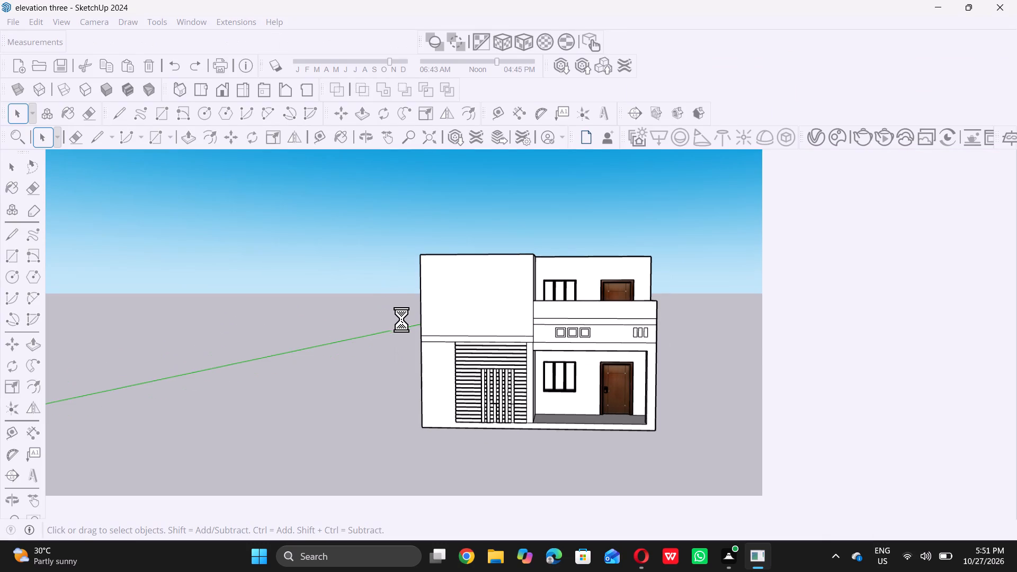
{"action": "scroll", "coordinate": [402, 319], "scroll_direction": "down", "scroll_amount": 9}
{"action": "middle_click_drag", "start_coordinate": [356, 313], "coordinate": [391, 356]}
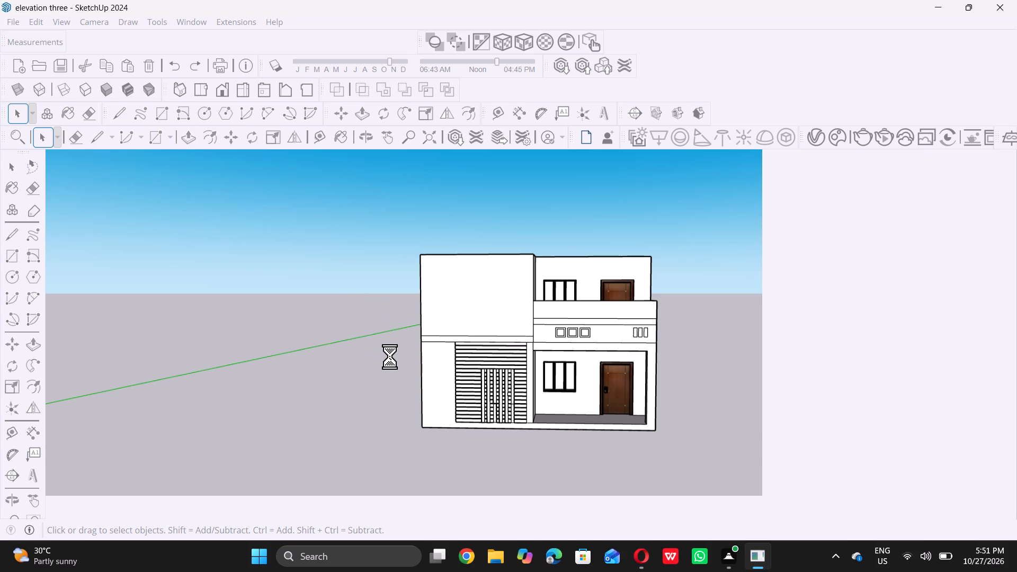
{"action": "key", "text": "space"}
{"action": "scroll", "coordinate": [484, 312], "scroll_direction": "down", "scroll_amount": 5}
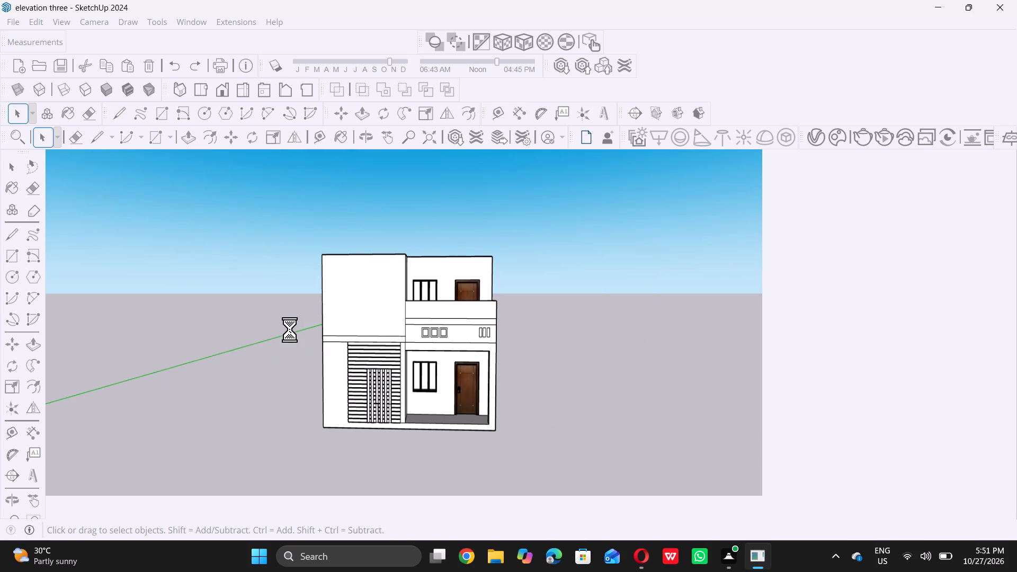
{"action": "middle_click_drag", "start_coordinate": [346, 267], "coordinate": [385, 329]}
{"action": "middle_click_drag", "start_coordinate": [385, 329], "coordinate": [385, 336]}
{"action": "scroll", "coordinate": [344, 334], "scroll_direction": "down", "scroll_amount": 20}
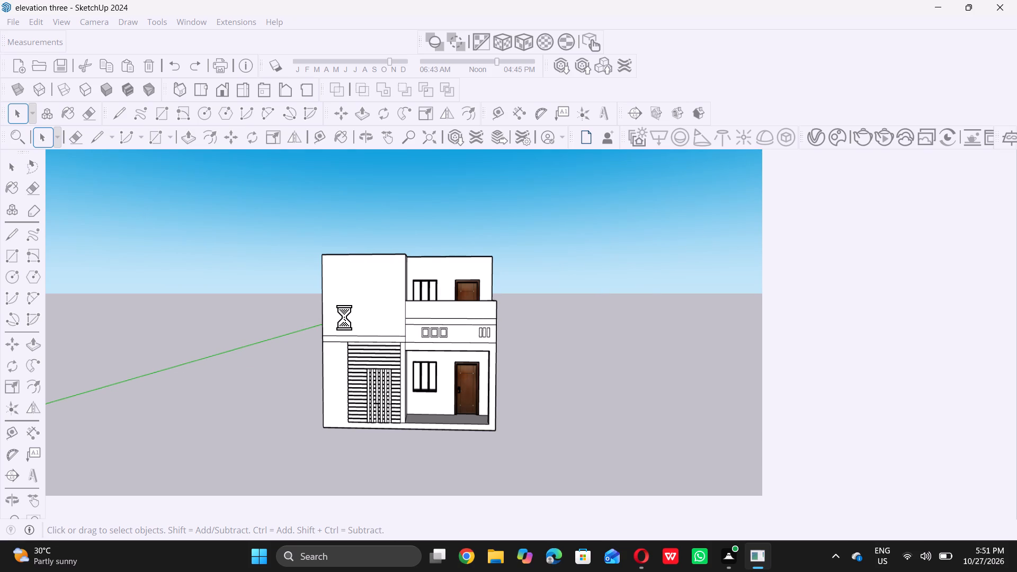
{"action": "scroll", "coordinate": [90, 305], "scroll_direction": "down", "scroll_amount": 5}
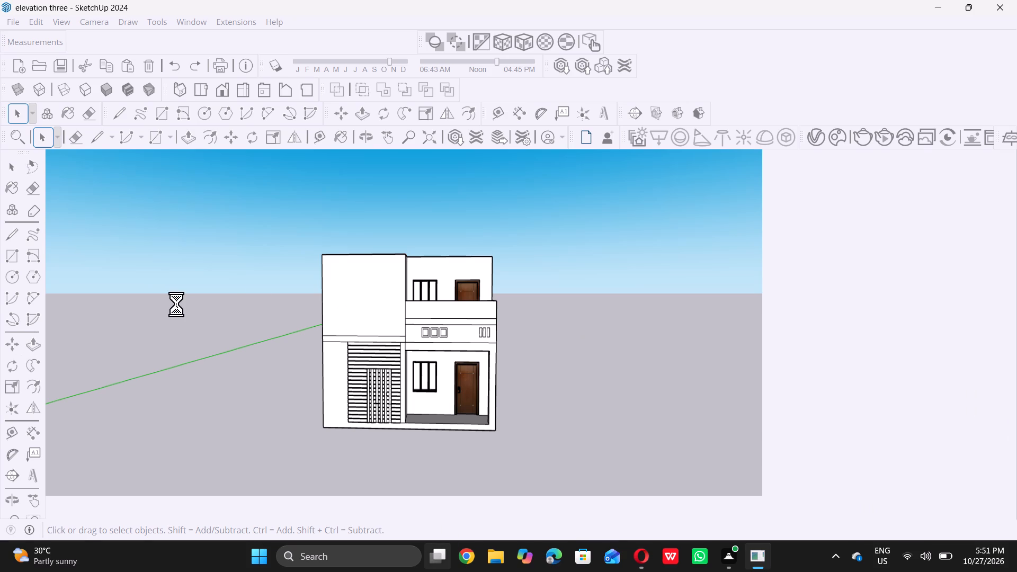
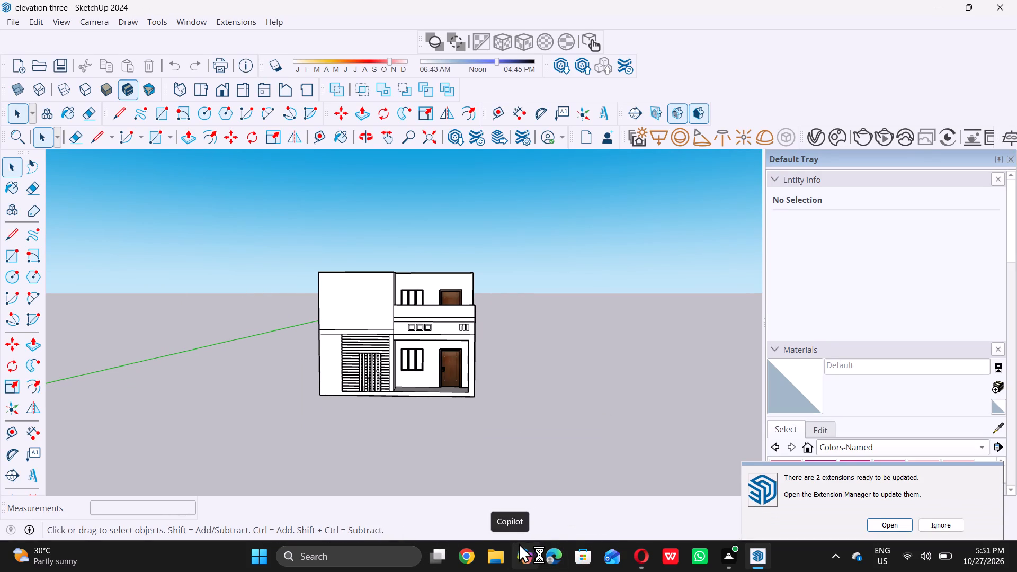
Examine the reopened house model from the front, above and side, then inspect the first-floor balcony parapet and its square and vertical details up close.
{"action": "middle_click_drag", "start_coordinate": [290, 281], "coordinate": [302, 305]}
{"action": "scroll", "coordinate": [333, 306], "scroll_direction": "up", "scroll_amount": 10}
{"action": "scroll", "coordinate": [336, 307], "scroll_direction": "down", "scroll_amount": 7}
{"action": "middle_click_drag", "start_coordinate": [314, 302], "coordinate": [317, 360]}
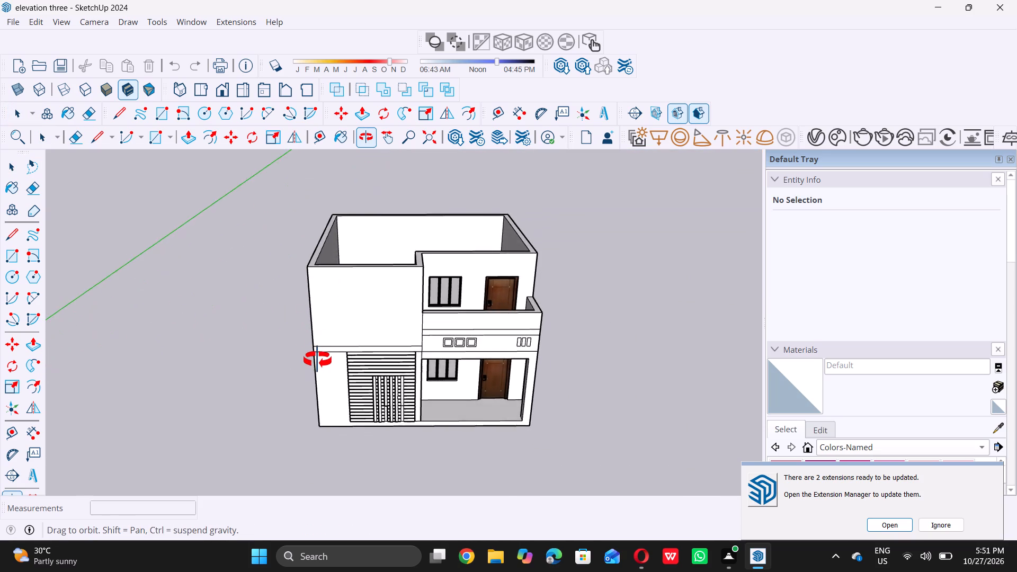
{"action": "middle_click_drag", "start_coordinate": [317, 360], "coordinate": [252, 306]}
{"action": "scroll", "coordinate": [355, 361], "scroll_direction": "up", "scroll_amount": 9}
{"action": "scroll", "coordinate": [413, 307], "scroll_direction": "down", "scroll_amount": 11}
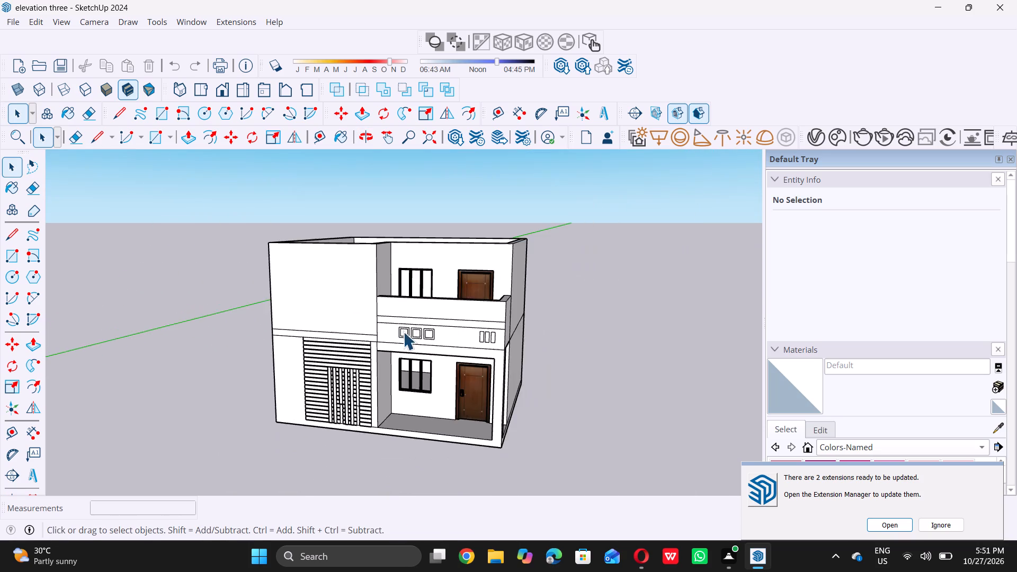
{"action": "middle_click_drag", "start_coordinate": [404, 332], "coordinate": [461, 284]}
{"action": "scroll", "coordinate": [457, 296], "scroll_direction": "up", "scroll_amount": 11}
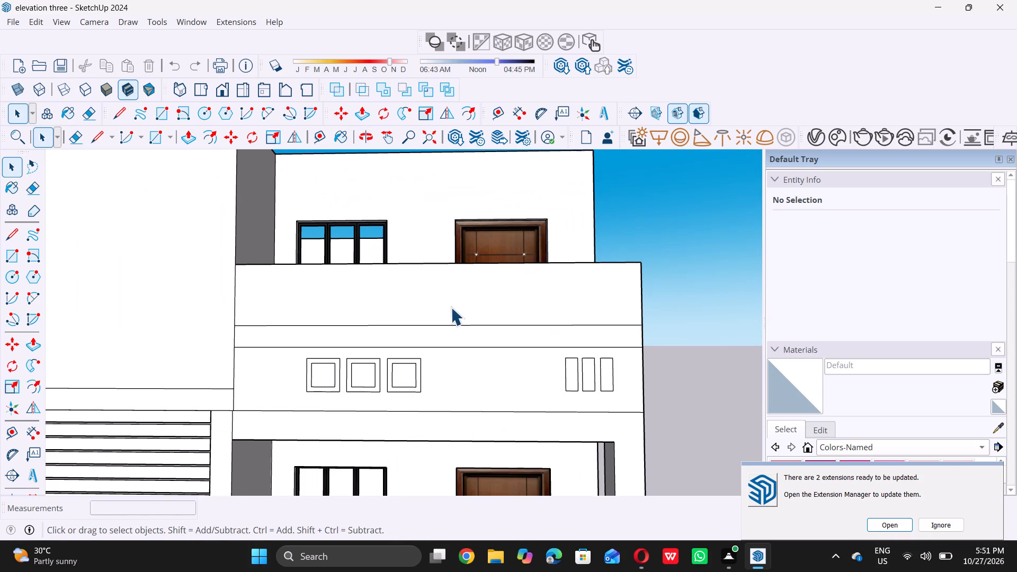
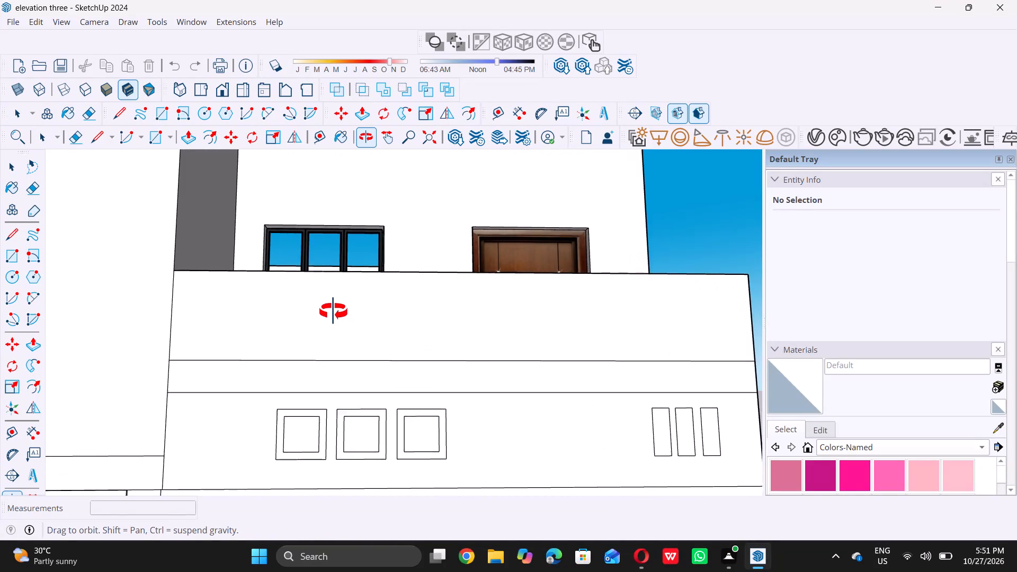
Close the open Opera browser window showing its update page.
{"action": "middle_click_drag", "start_coordinate": [333, 311], "coordinate": [333, 314]}
{"action": "scroll", "coordinate": [274, 336], "scroll_direction": "down", "scroll_amount": 3}
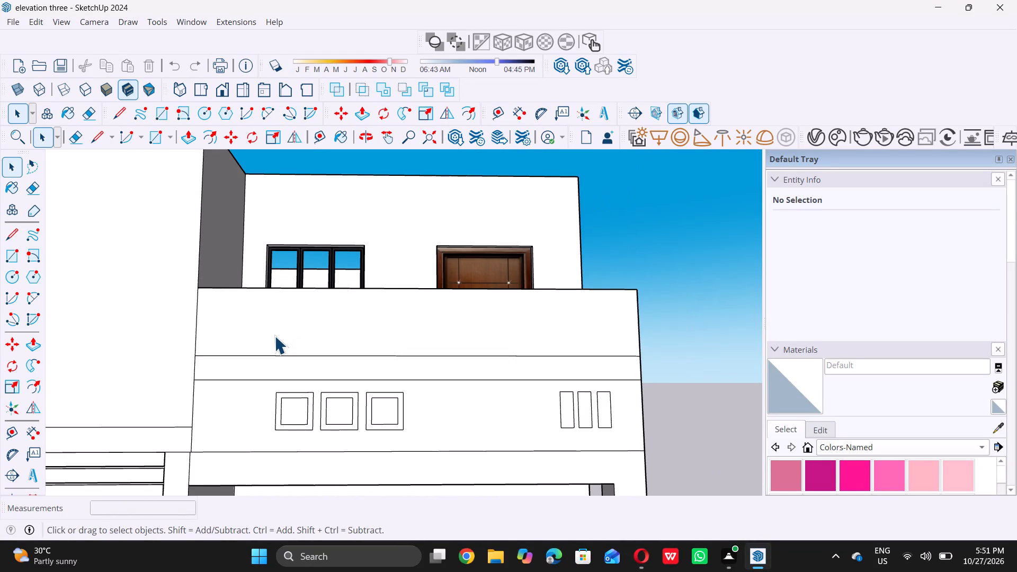
{"action": "scroll", "coordinate": [274, 336], "scroll_direction": "down", "scroll_amount": 1}
{"action": "middle_click_drag", "start_coordinate": [242, 307], "coordinate": [246, 317]}
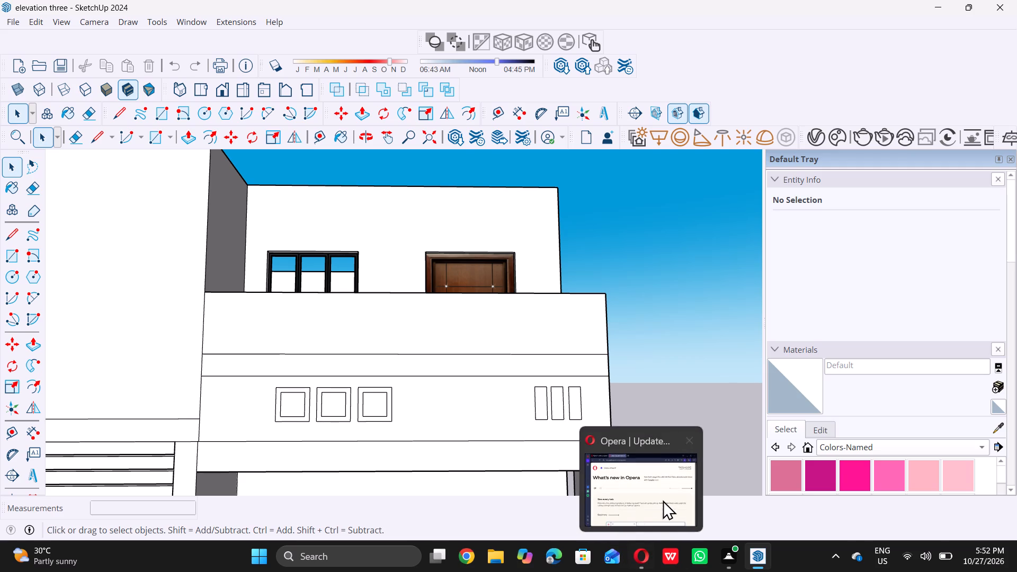
{"action": "left_click", "coordinate": [688, 443]}
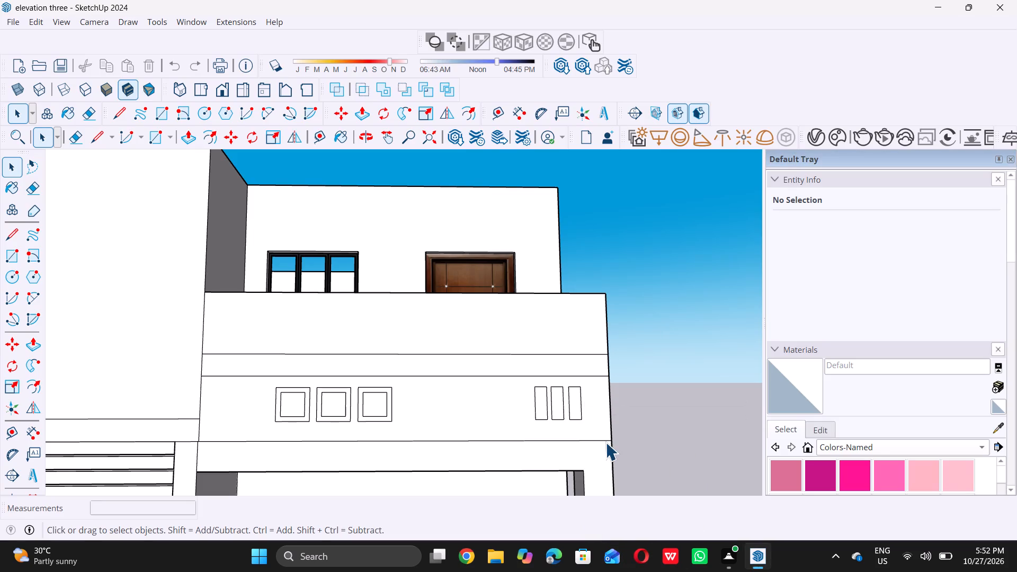
Move the upper horizontal line on the first-floor balcony parapet down by about 1 1/2".
{"action": "scroll", "coordinate": [306, 343], "scroll_direction": "up", "scroll_amount": 5}
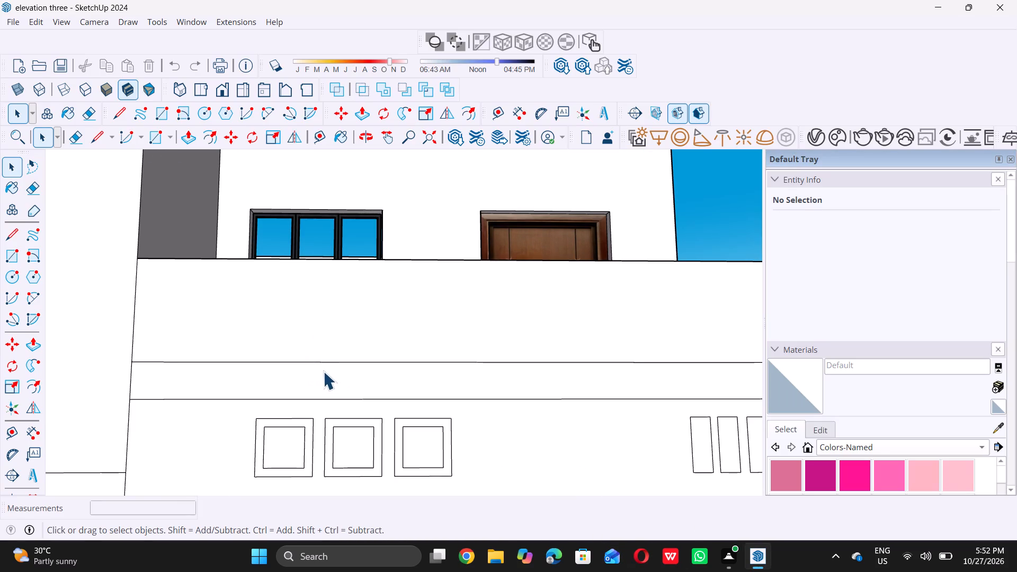
{"action": "left_click", "coordinate": [323, 362]}
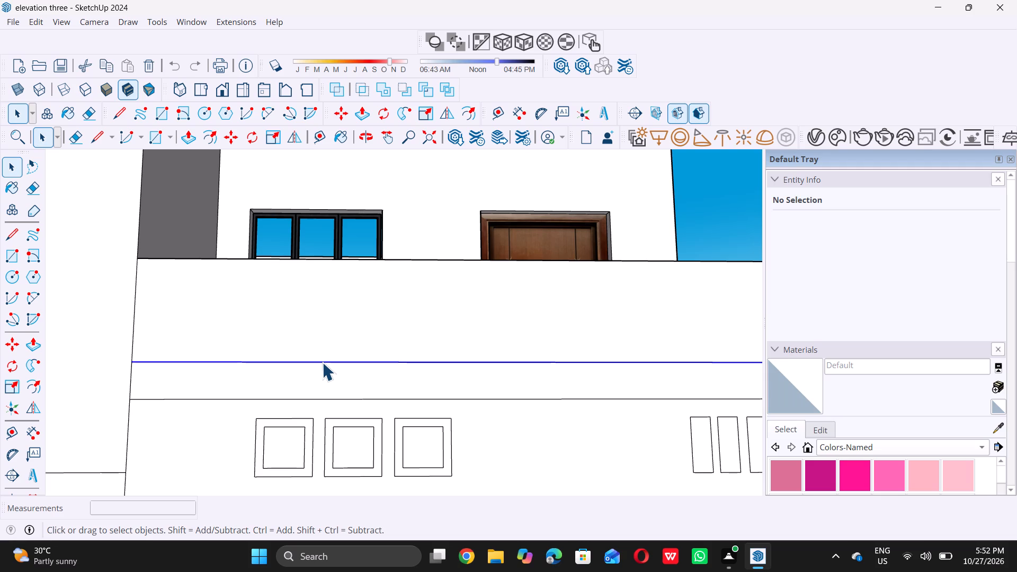
{"action": "key", "text": "m"}
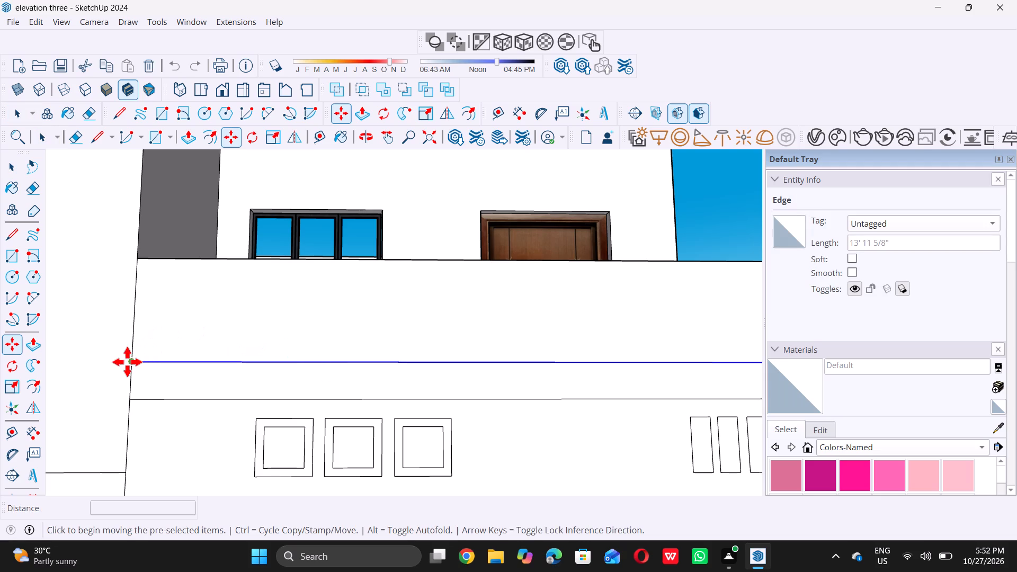
{"action": "left_click", "coordinate": [133, 362]}
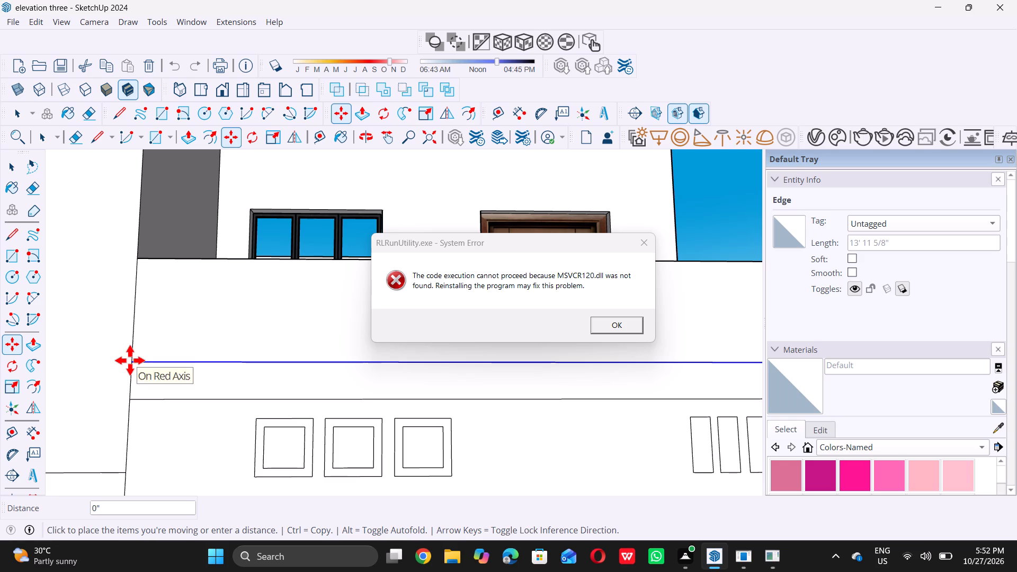
{"action": "left_click", "coordinate": [132, 363]}
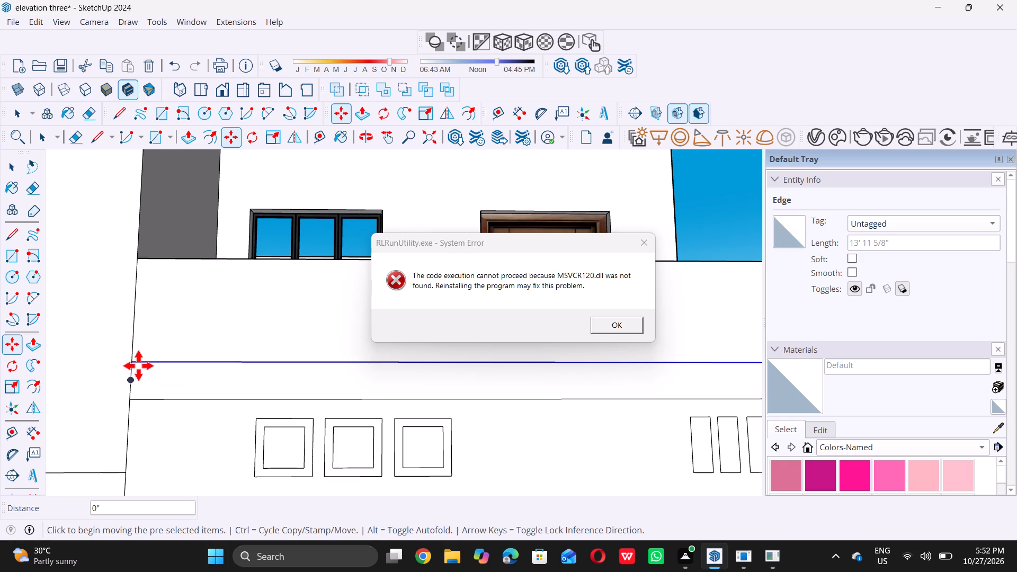
{"action": "key", "text": "space"}
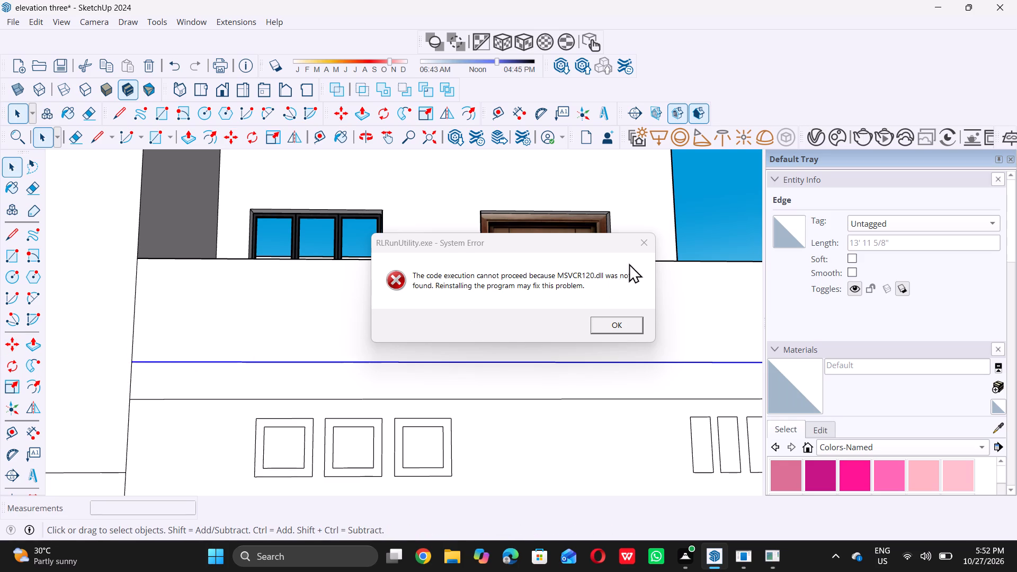
{"action": "left_click", "coordinate": [648, 243]}
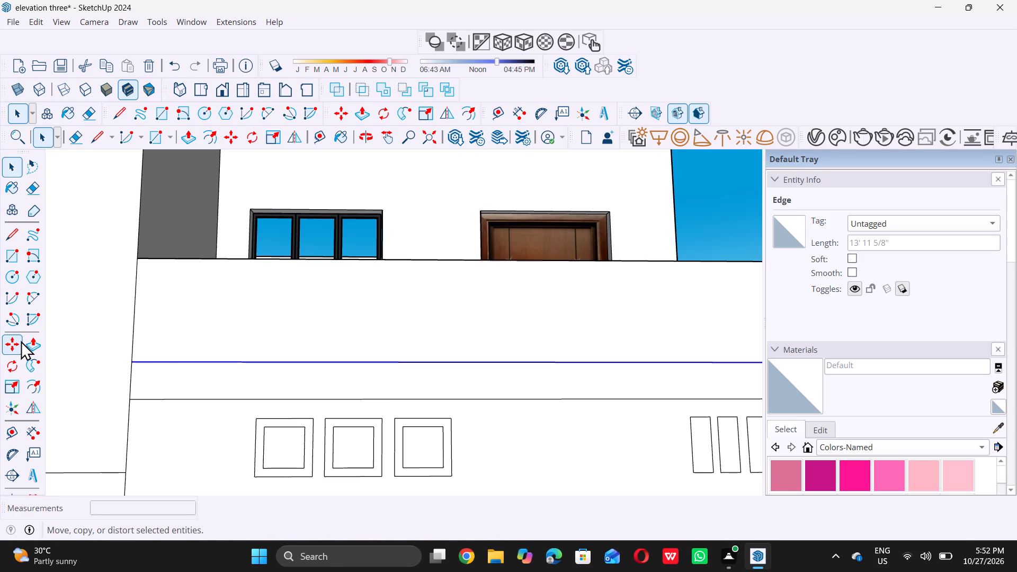
{"action": "key", "text": "m"}
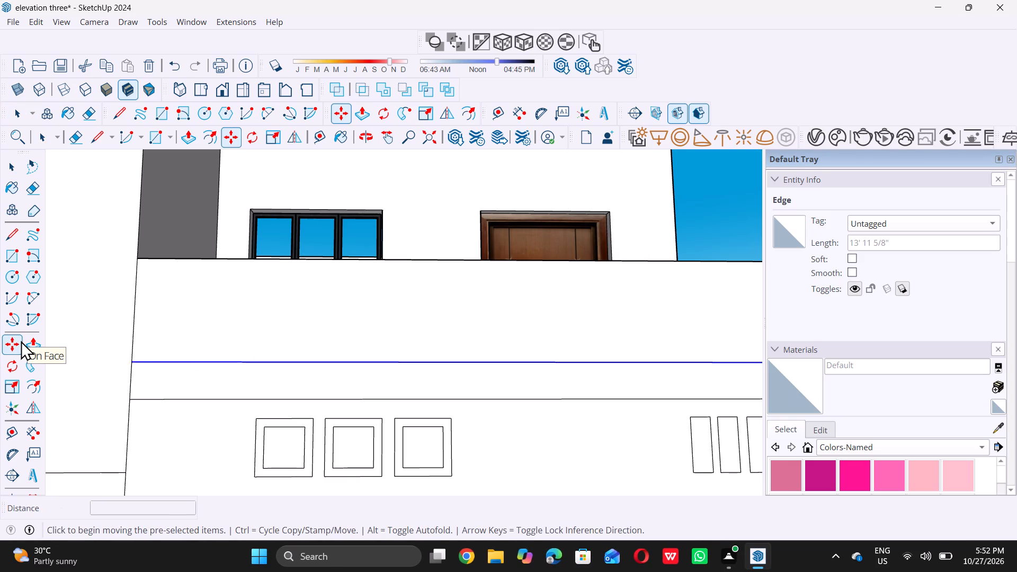
{"action": "left_click", "coordinate": [129, 365]}
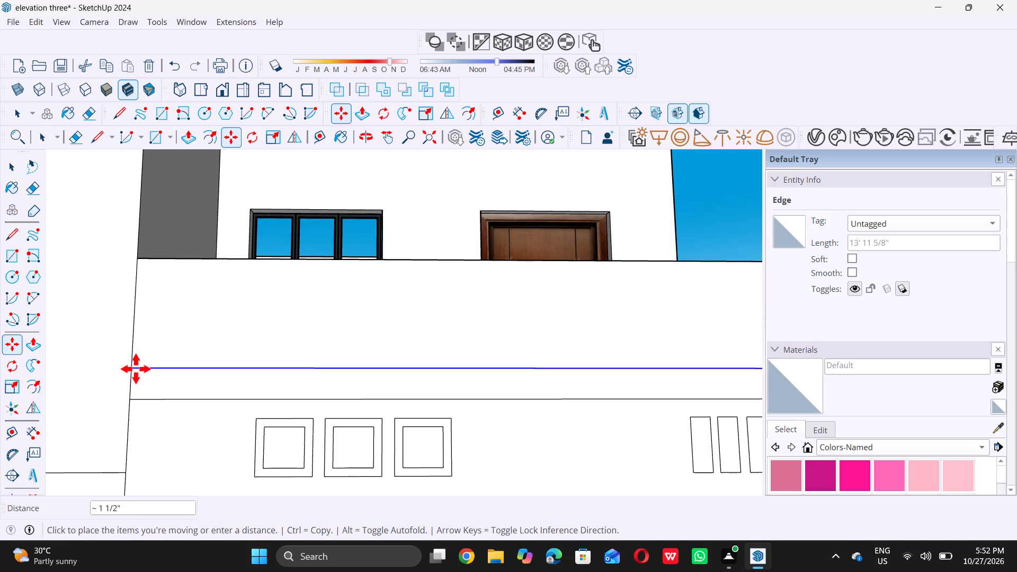
{"action": "left_click", "coordinate": [136, 369]}
{"action": "key", "text": "space"}
{"action": "scroll", "coordinate": [130, 381], "scroll_direction": "down", "scroll_amount": 9}
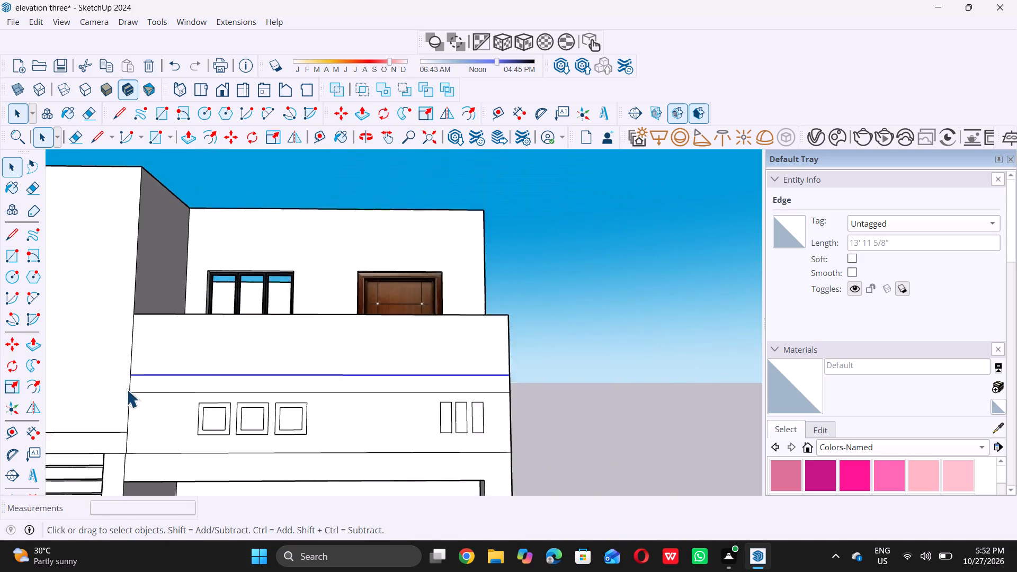
{"action": "left_click", "coordinate": [602, 371]}
Examine the first-floor balcony parapet, its horizontal band and its square and vertical details from above and from the front.
{"action": "middle_click_drag", "start_coordinate": [245, 265], "coordinate": [229, 339]}
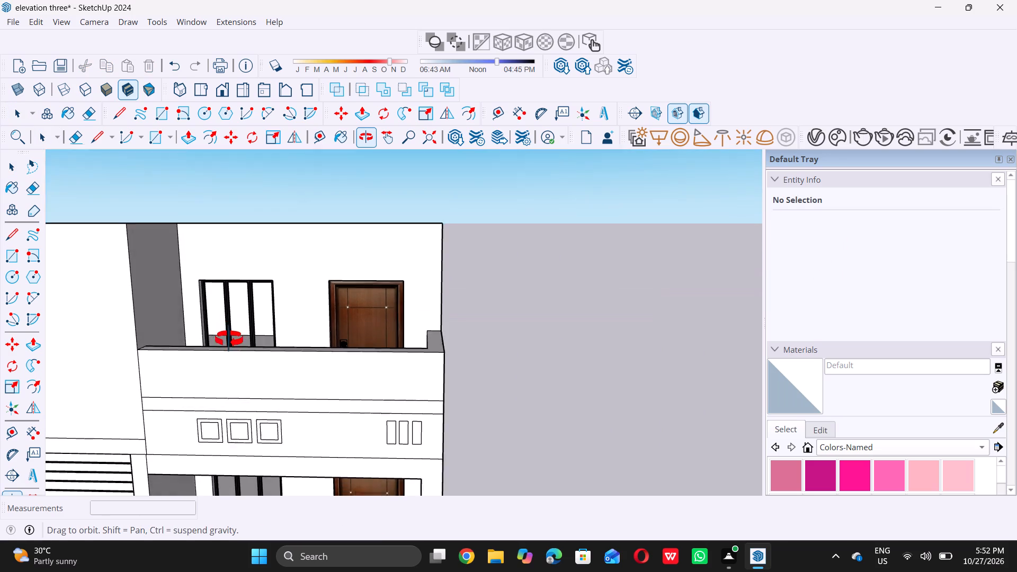
{"action": "middle_click_drag", "start_coordinate": [229, 339], "coordinate": [217, 369]}
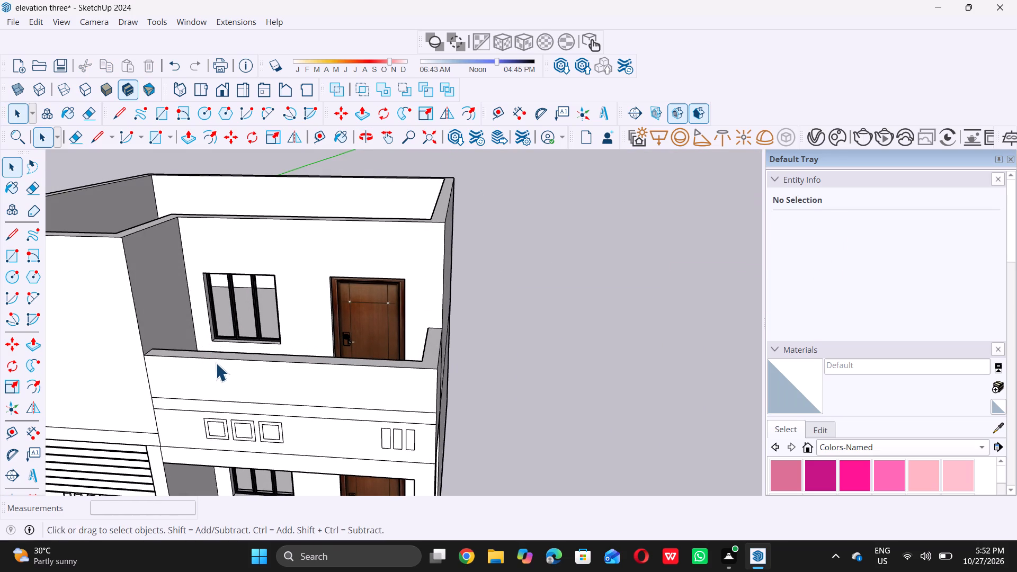
{"action": "scroll", "coordinate": [154, 347], "scroll_direction": "up", "scroll_amount": 3}
{"action": "scroll", "coordinate": [156, 344], "scroll_direction": "down", "scroll_amount": 5}
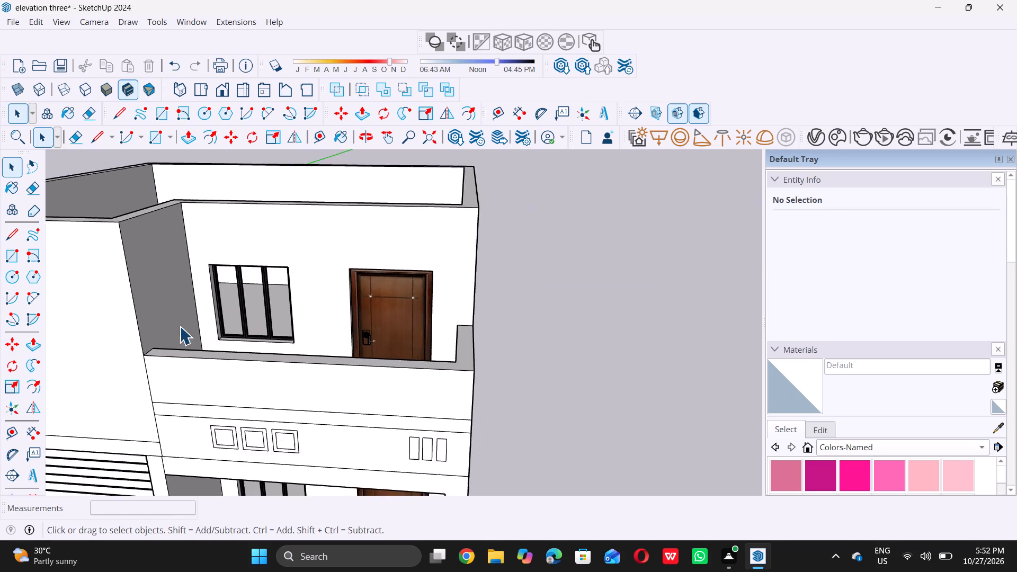
{"action": "middle_click_drag", "start_coordinate": [162, 372], "coordinate": [221, 281]}
{"action": "scroll", "coordinate": [210, 305], "scroll_direction": "up", "scroll_amount": 1}
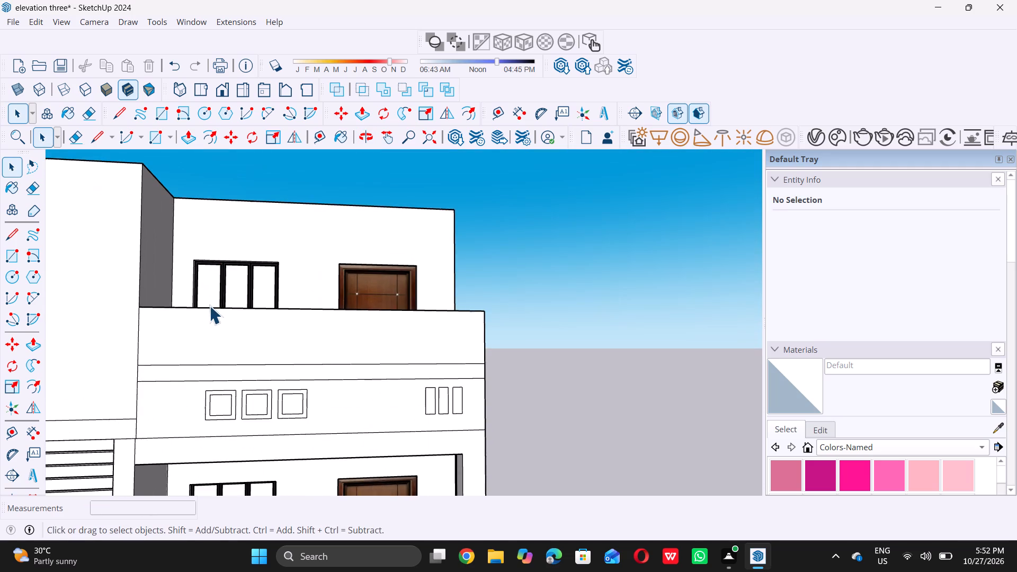
{"action": "scroll", "coordinate": [209, 306], "scroll_direction": "up", "scroll_amount": 2}
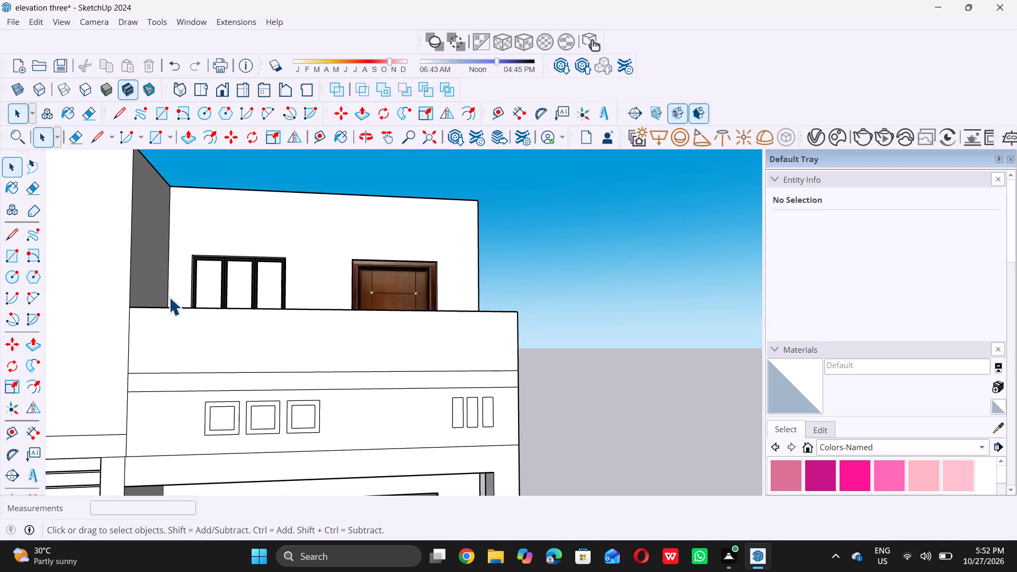
{"action": "middle_click_drag", "start_coordinate": [166, 298], "coordinate": [171, 288]}
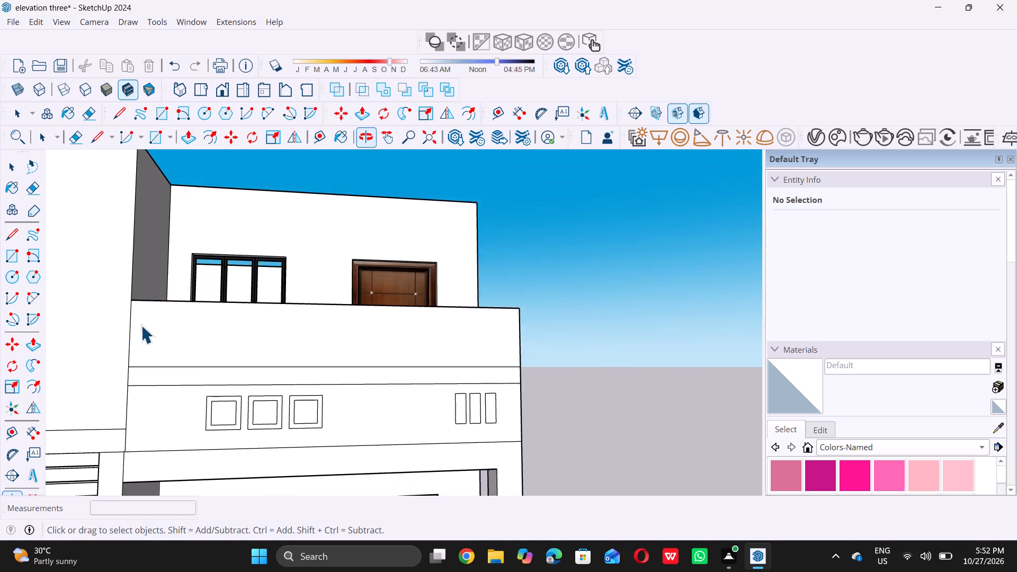
Place a vertical guide on the balcony parapet face 3' from its left vertical edge.
{"action": "scroll", "coordinate": [141, 325], "scroll_direction": "up", "scroll_amount": 5}
{"action": "key", "text": "t"}
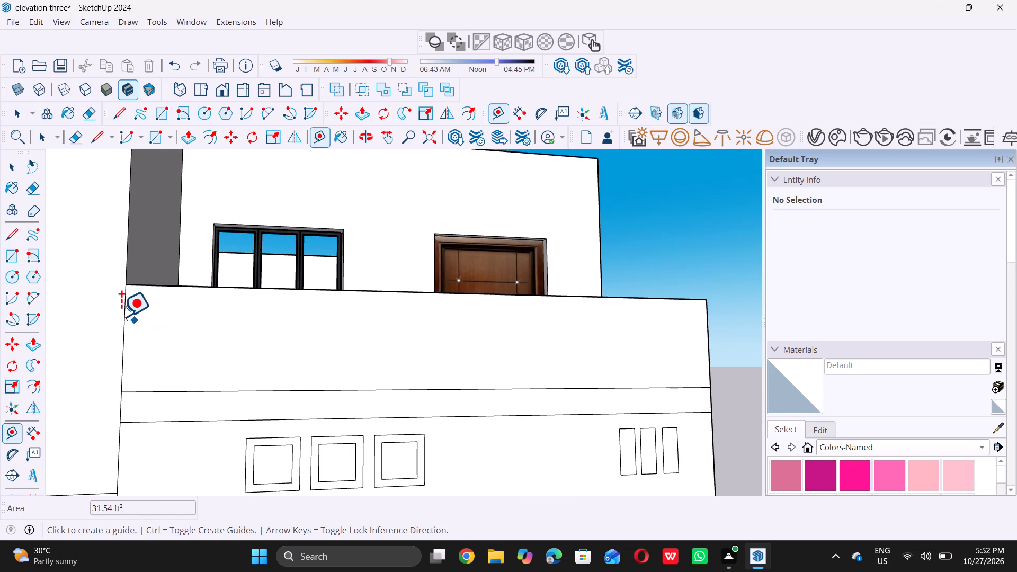
{"action": "left_click", "coordinate": [123, 316]}
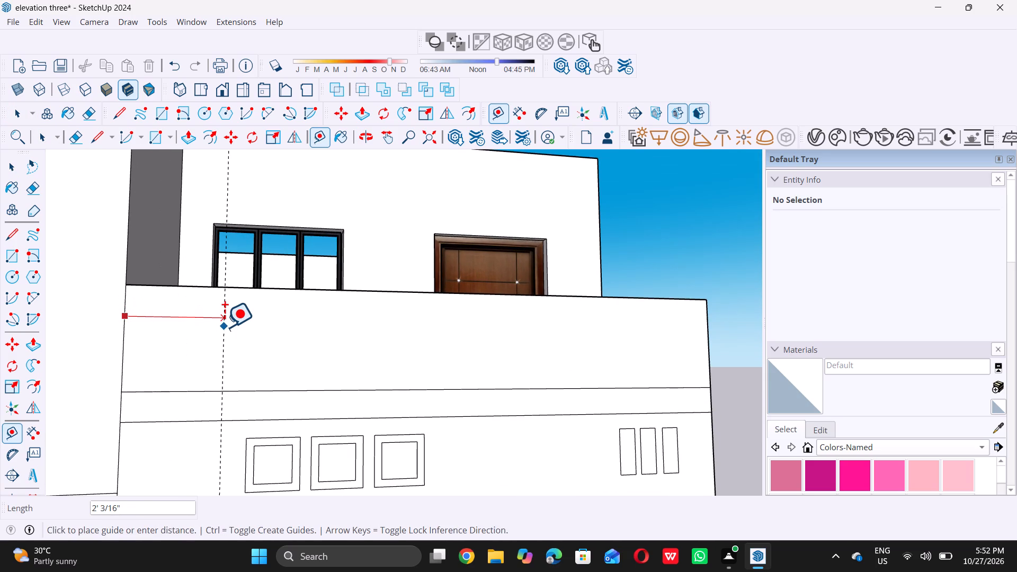
{"action": "key", "text": "3"}
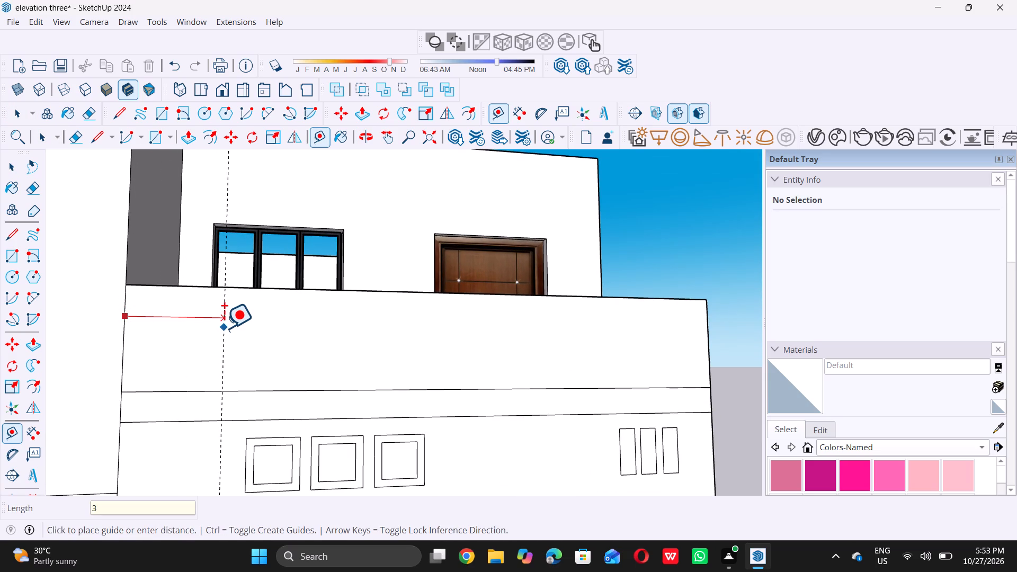
{"action": "key", "text": "apostrophe"}
{"action": "key", "text": "Return"}
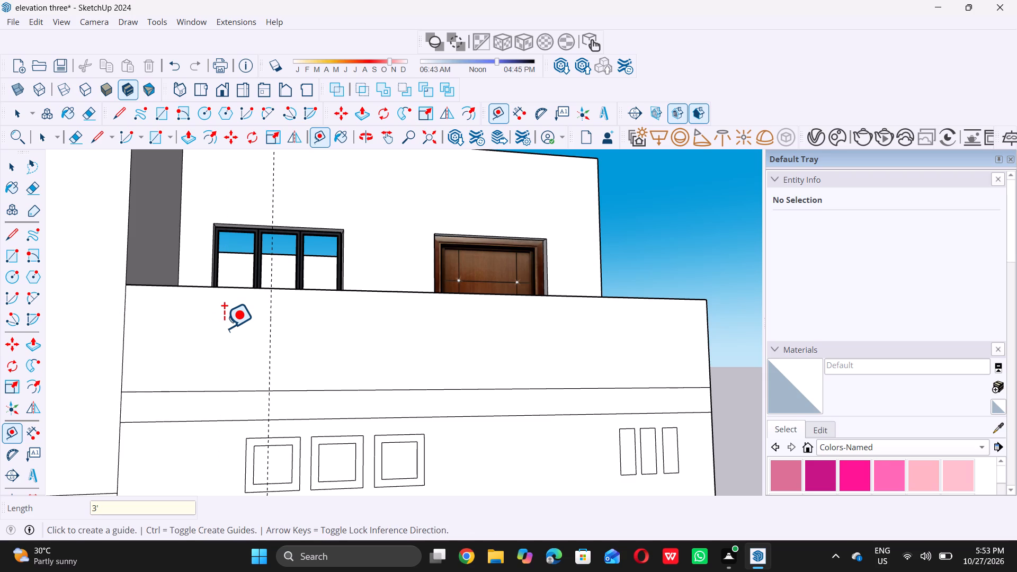
{"action": "key", "text": "space"}
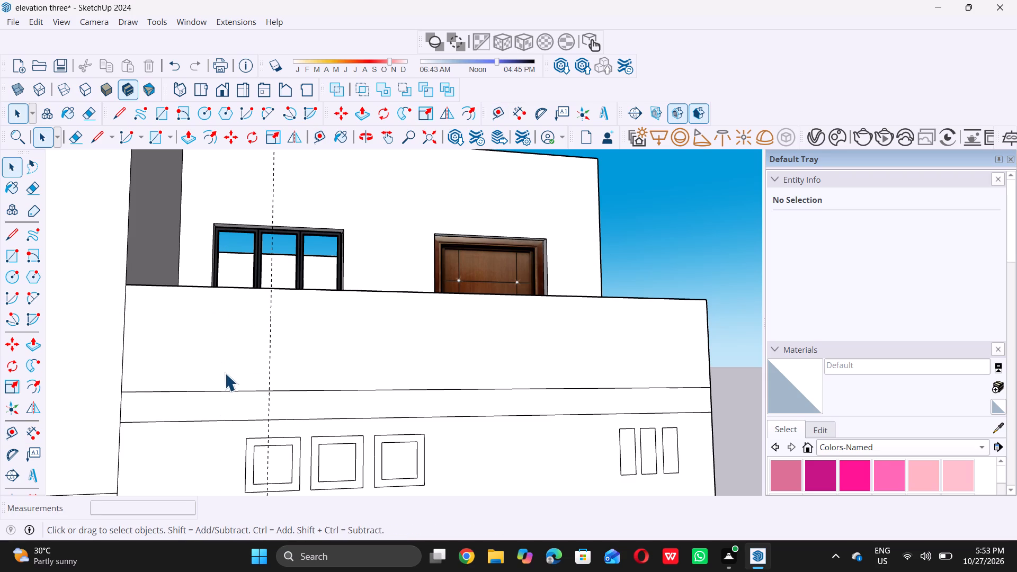
Place a second vertical guide on the parapet face about 4' 5 3/8" to the right of the first guide.
{"action": "key", "text": "t"}
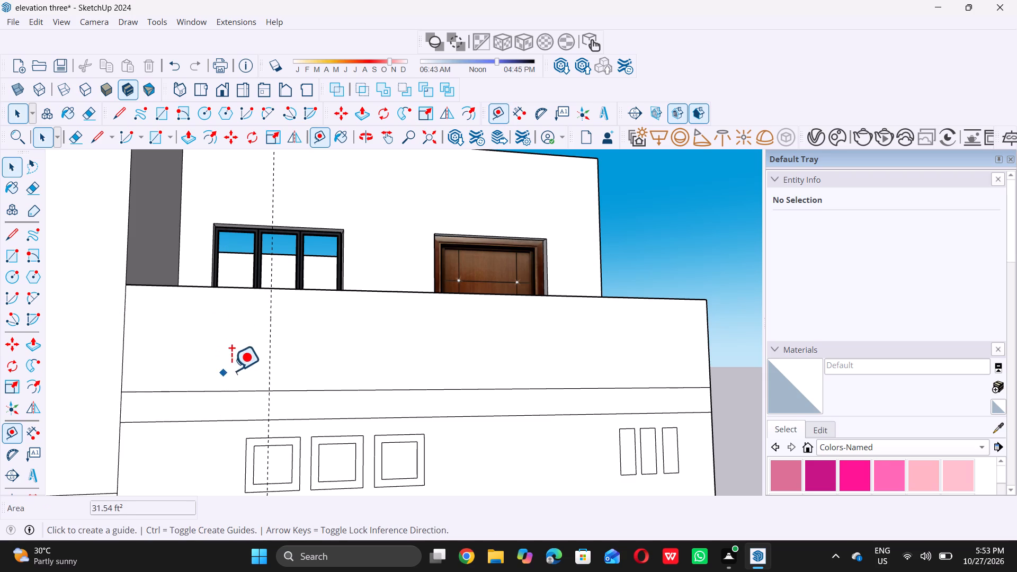
{"action": "left_click", "coordinate": [270, 337]}
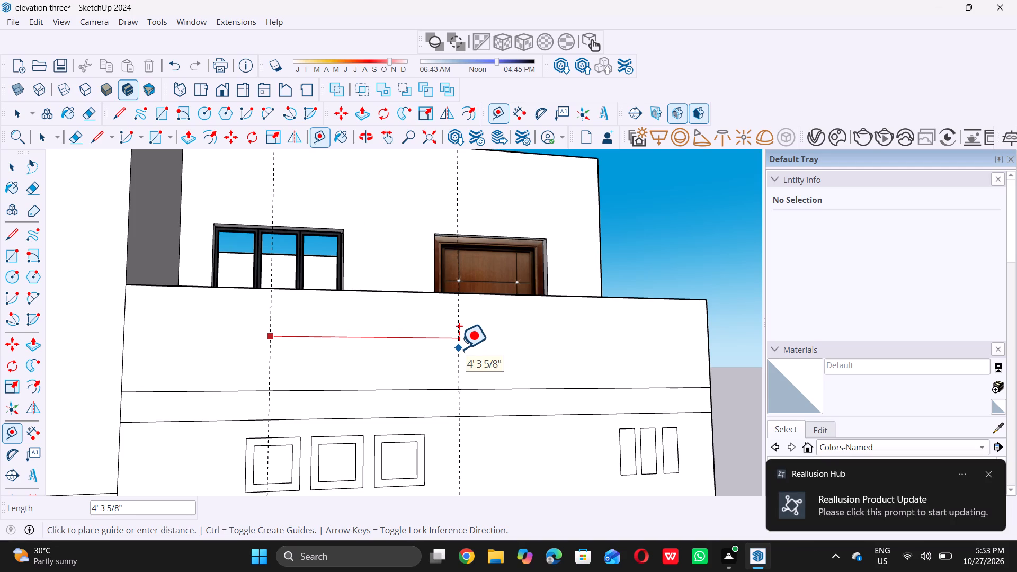
{"action": "left_click", "coordinate": [465, 348]}
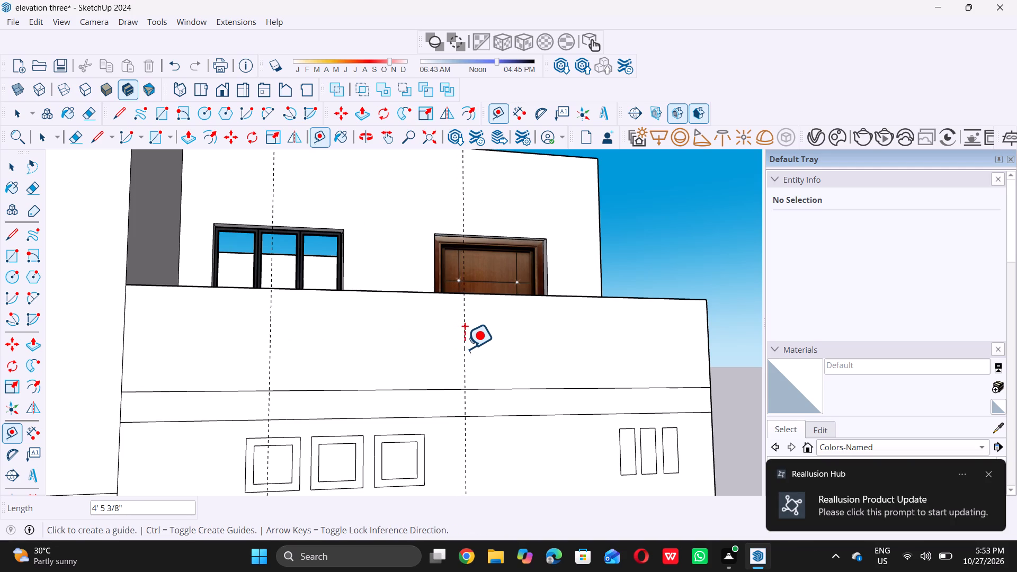
Place a horizontal guide on the parapet face about 11" above the upper horizontal line.
{"action": "middle_click_drag", "start_coordinate": [669, 346], "coordinate": [592, 351]}
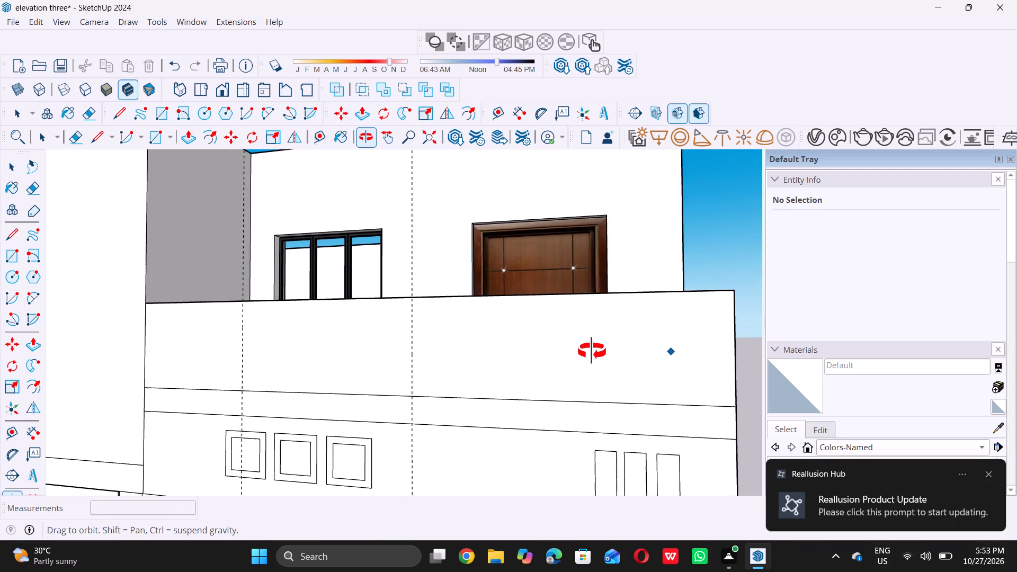
{"action": "middle_click_drag", "start_coordinate": [592, 351], "coordinate": [608, 348]}
{"action": "middle_click_drag", "start_coordinate": [549, 363], "coordinate": [572, 359]}
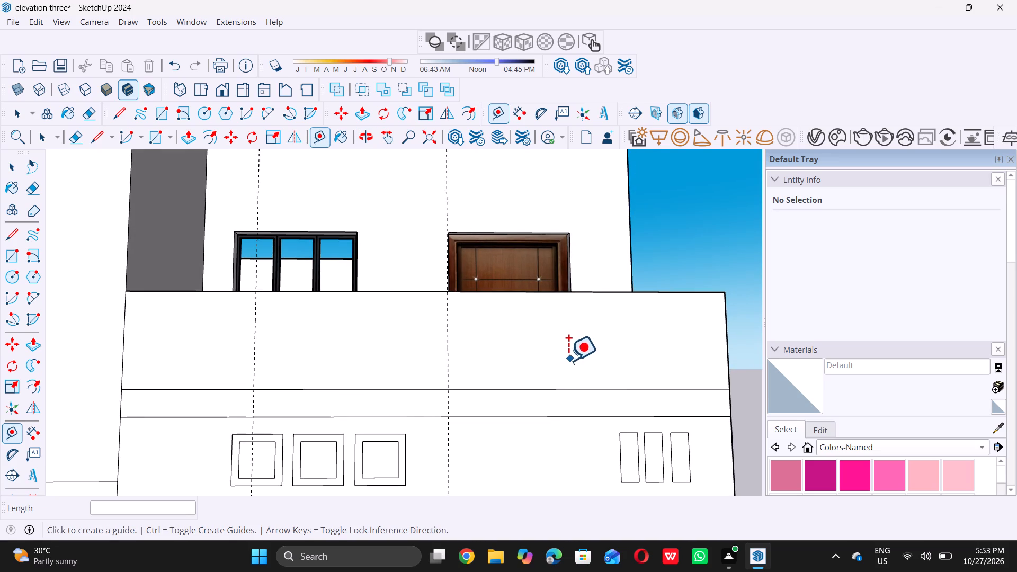
{"action": "scroll", "coordinate": [300, 385], "scroll_direction": "up", "scroll_amount": 4}
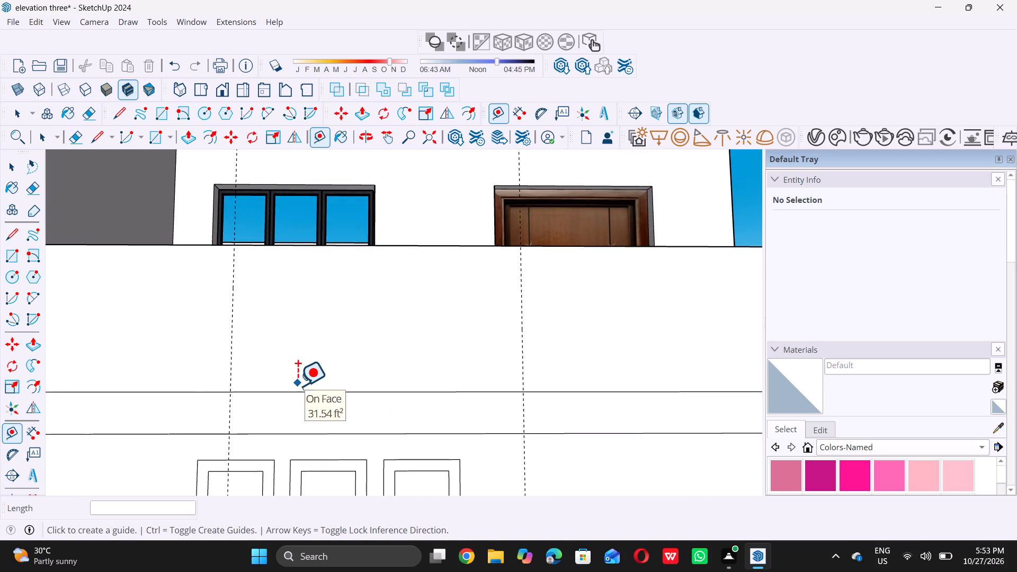
{"action": "left_click", "coordinate": [300, 392]}
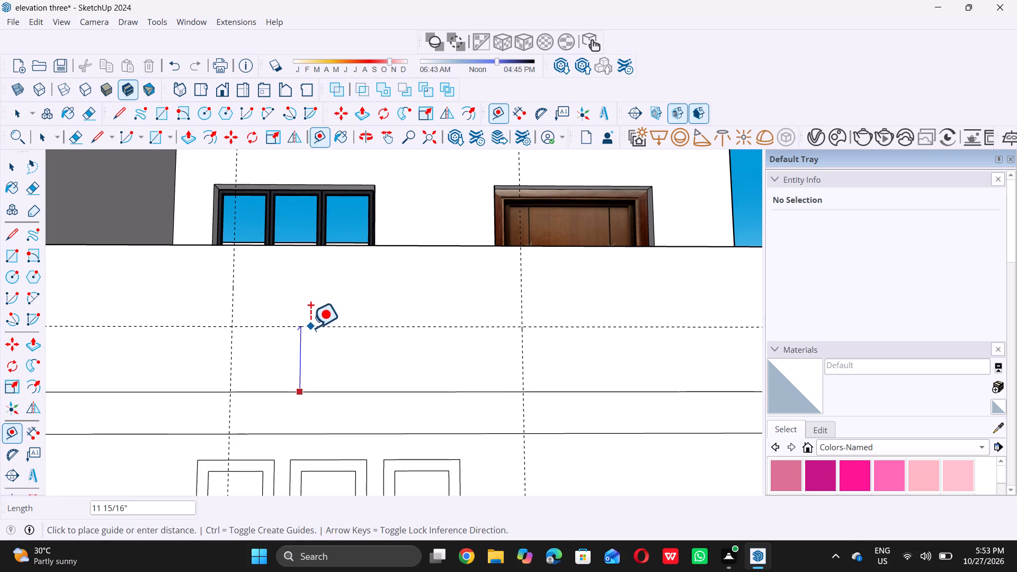
{"action": "left_click", "coordinate": [311, 332]}
{"action": "key", "text": "space"}
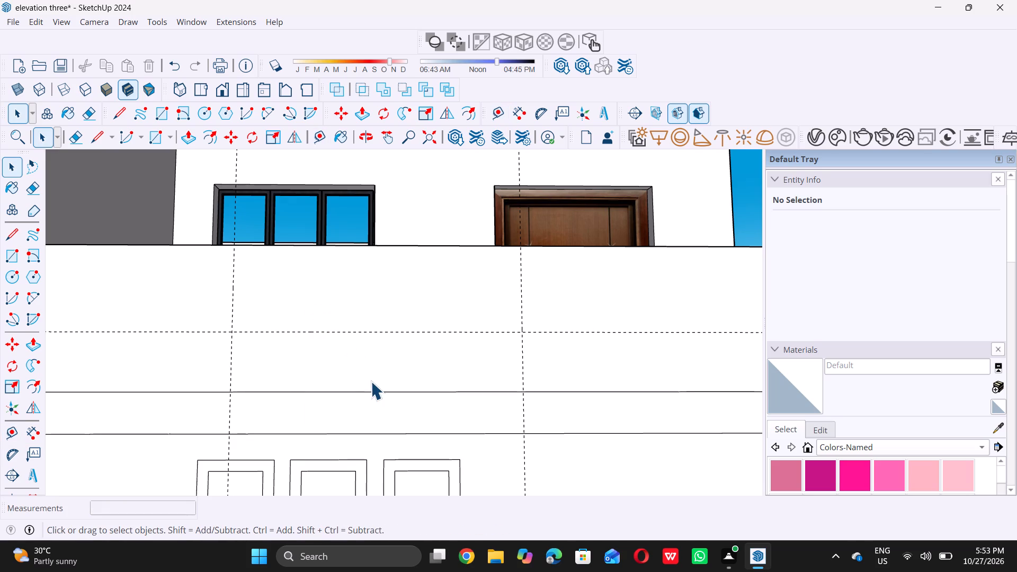
Draw a 3' by about 2' 3 1/8" rectangle from the parapet's upper-left corner to the first vertical guide and upper horizontal line.
{"action": "scroll", "coordinate": [370, 381], "scroll_direction": "down", "scroll_amount": 5}
{"action": "key", "text": "r"}
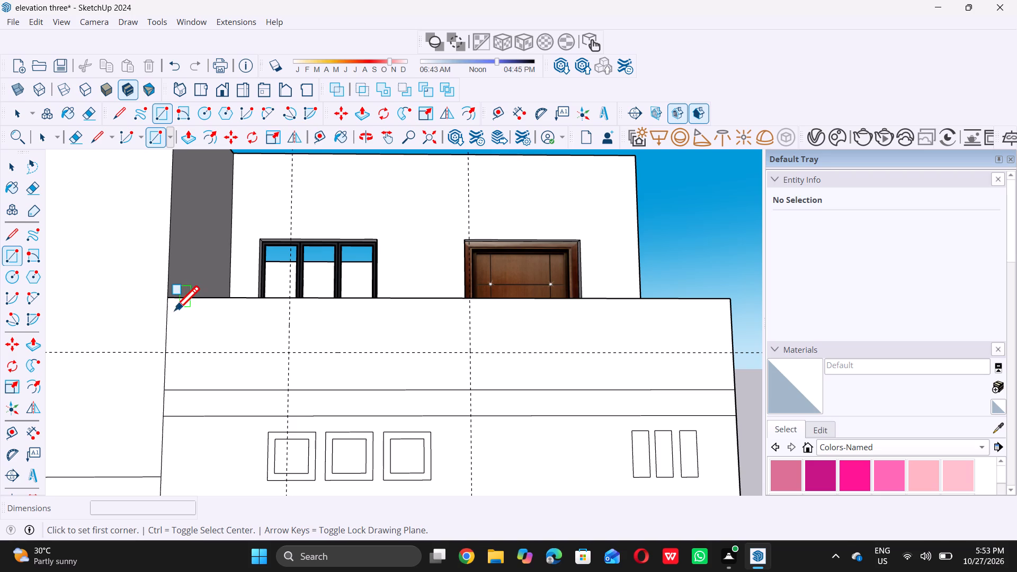
{"action": "scroll", "coordinate": [177, 310], "scroll_direction": "up", "scroll_amount": 4}
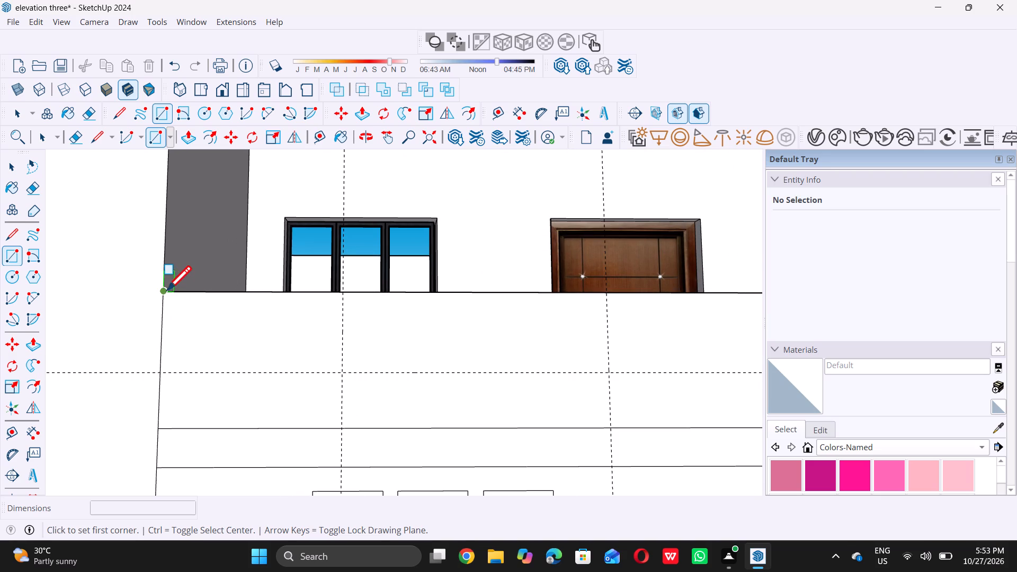
{"action": "left_click", "coordinate": [166, 287]}
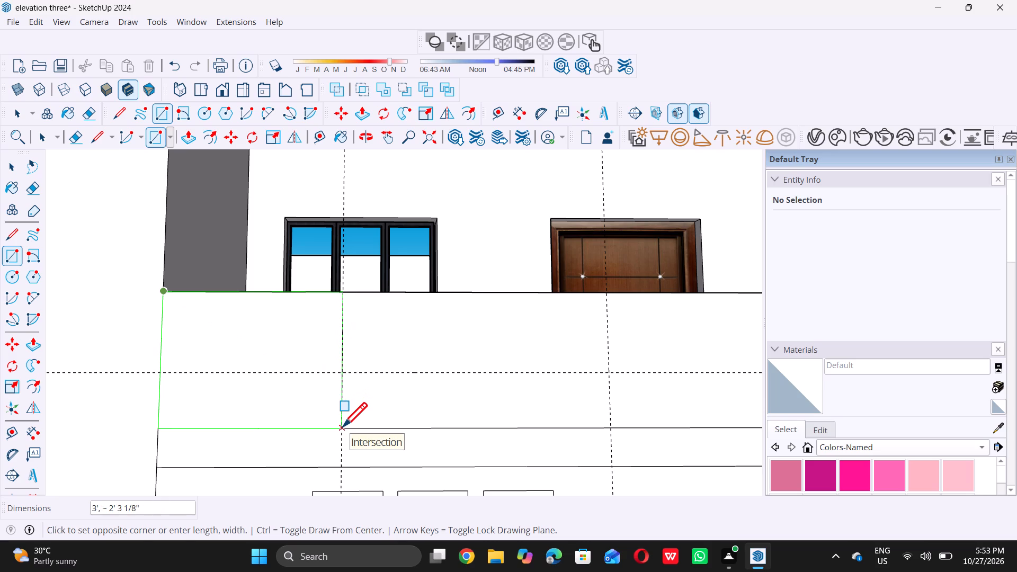
{"action": "left_click", "coordinate": [341, 426]}
Draw a 6' 6 1/4" by about 2' 3 1/8" rectangle from the second guide at the parapet's top edge to its right end.
{"action": "scroll", "coordinate": [246, 415], "scroll_direction": "down", "scroll_amount": 4}
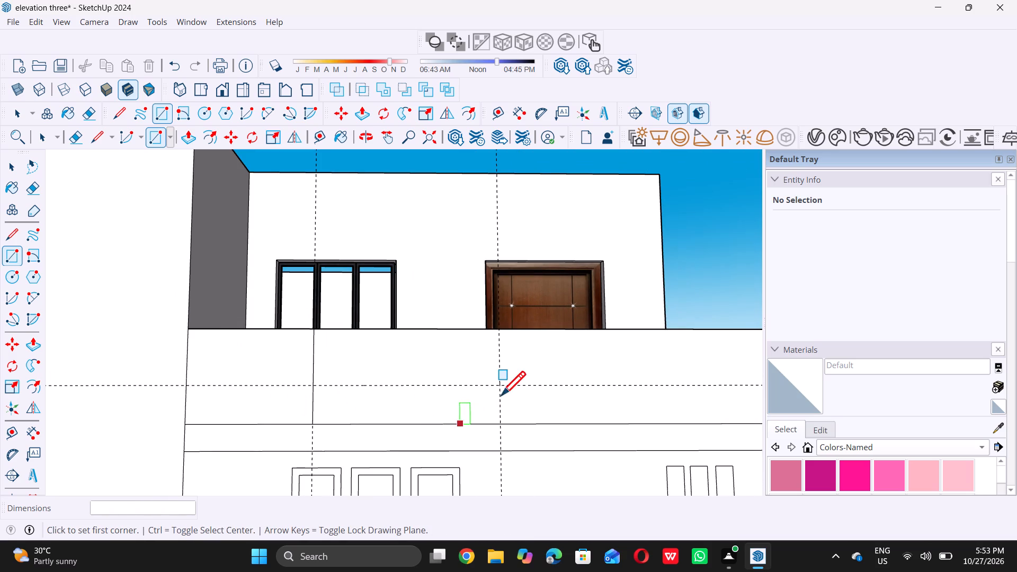
{"action": "left_click", "coordinate": [499, 326]}
{"action": "scroll", "coordinate": [497, 326], "scroll_direction": "down", "scroll_amount": 5}
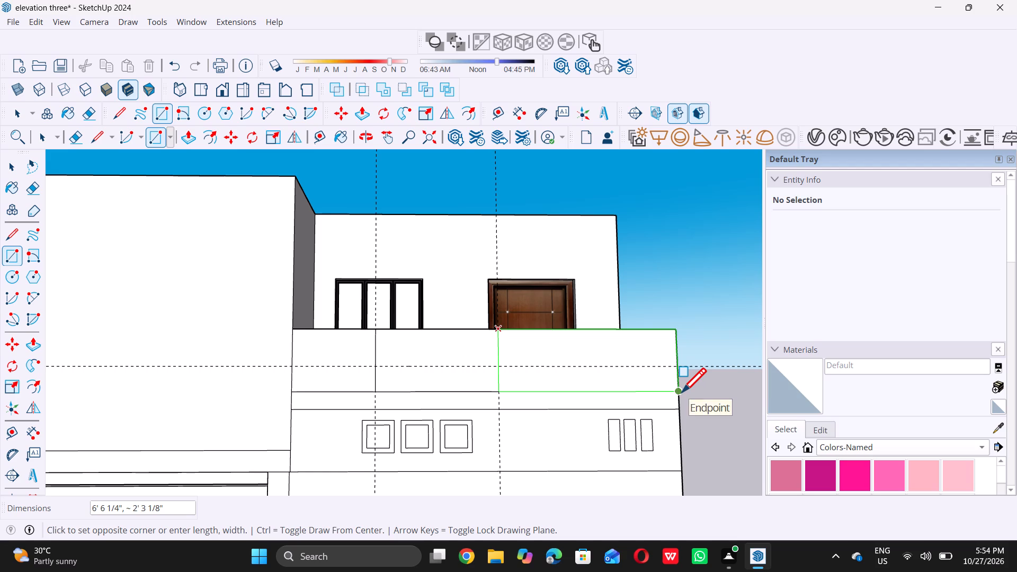
{"action": "left_click", "coordinate": [675, 392]}
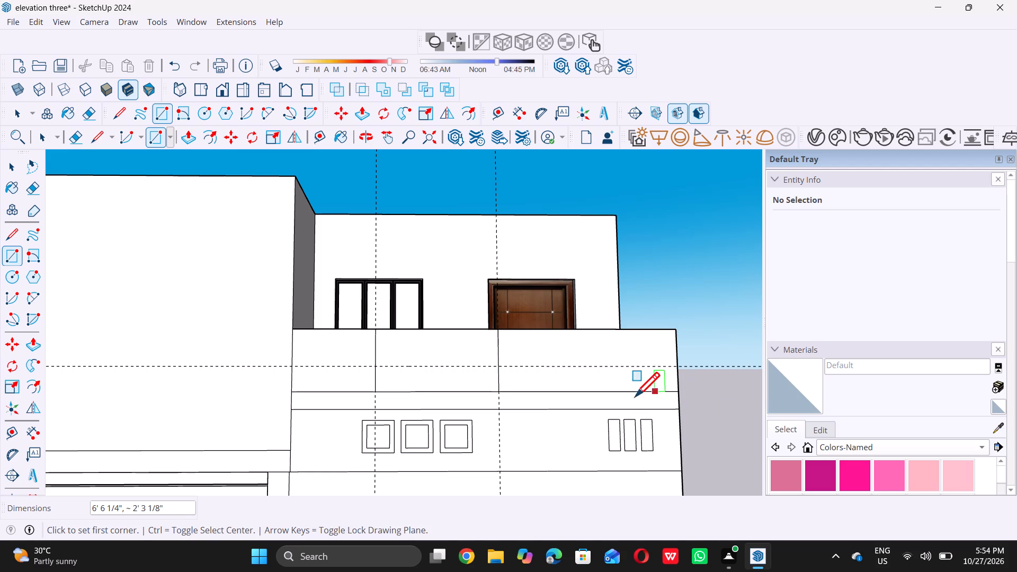
{"action": "key", "text": "space"}
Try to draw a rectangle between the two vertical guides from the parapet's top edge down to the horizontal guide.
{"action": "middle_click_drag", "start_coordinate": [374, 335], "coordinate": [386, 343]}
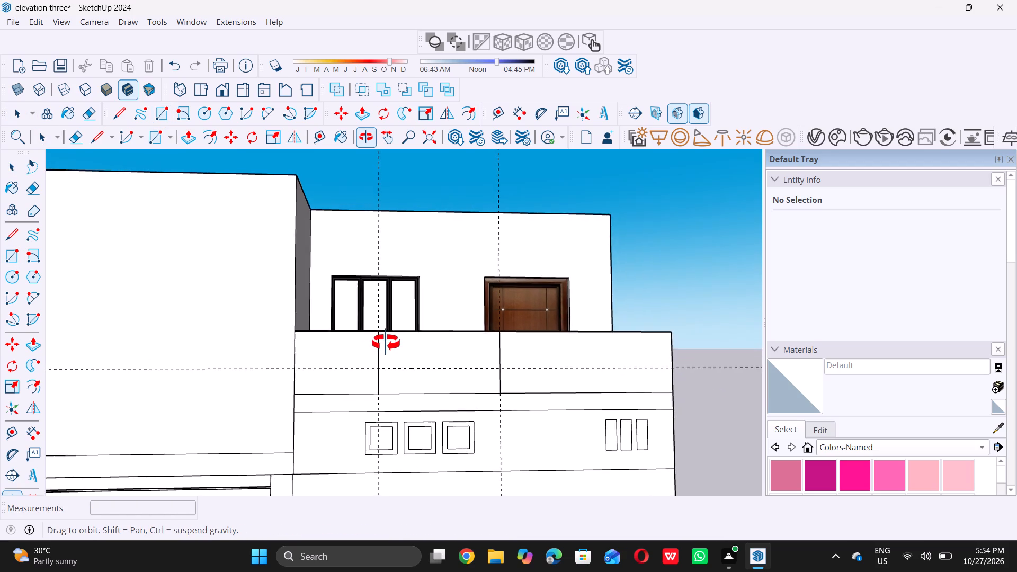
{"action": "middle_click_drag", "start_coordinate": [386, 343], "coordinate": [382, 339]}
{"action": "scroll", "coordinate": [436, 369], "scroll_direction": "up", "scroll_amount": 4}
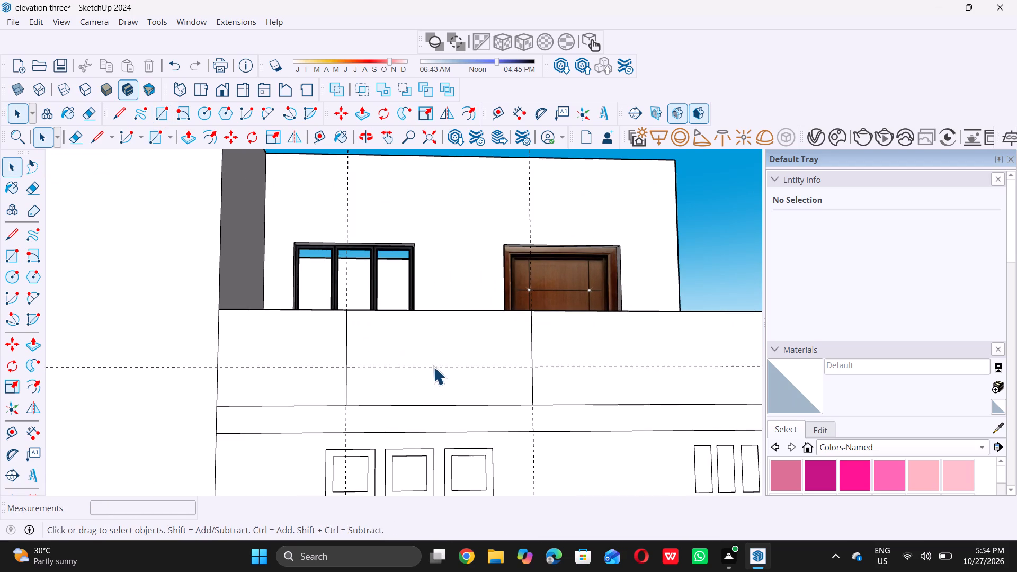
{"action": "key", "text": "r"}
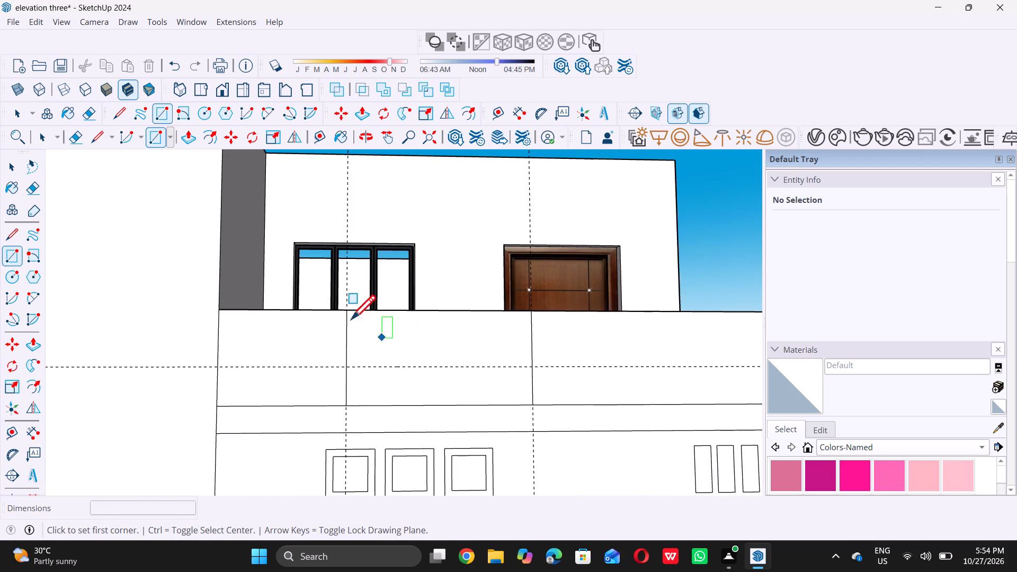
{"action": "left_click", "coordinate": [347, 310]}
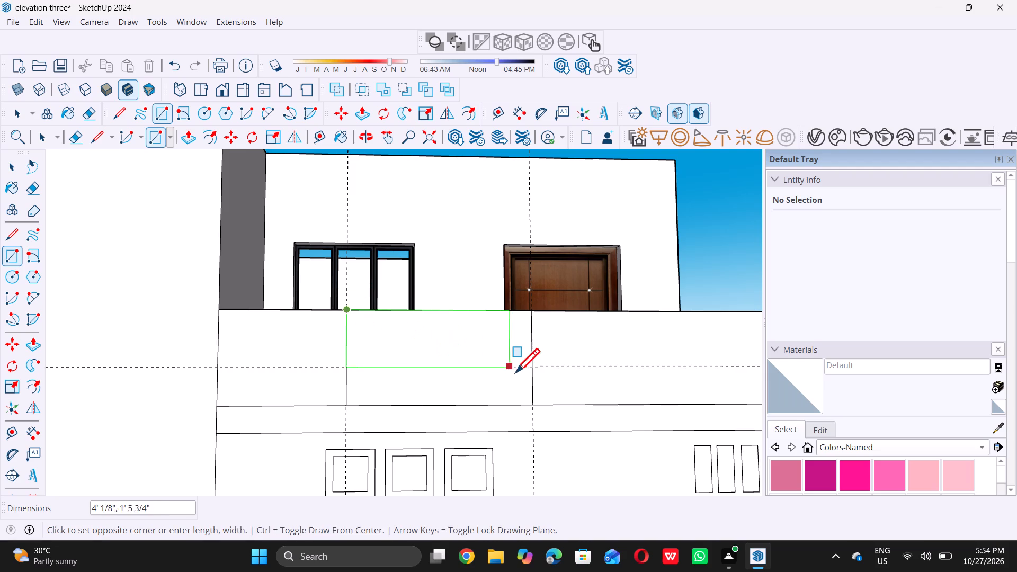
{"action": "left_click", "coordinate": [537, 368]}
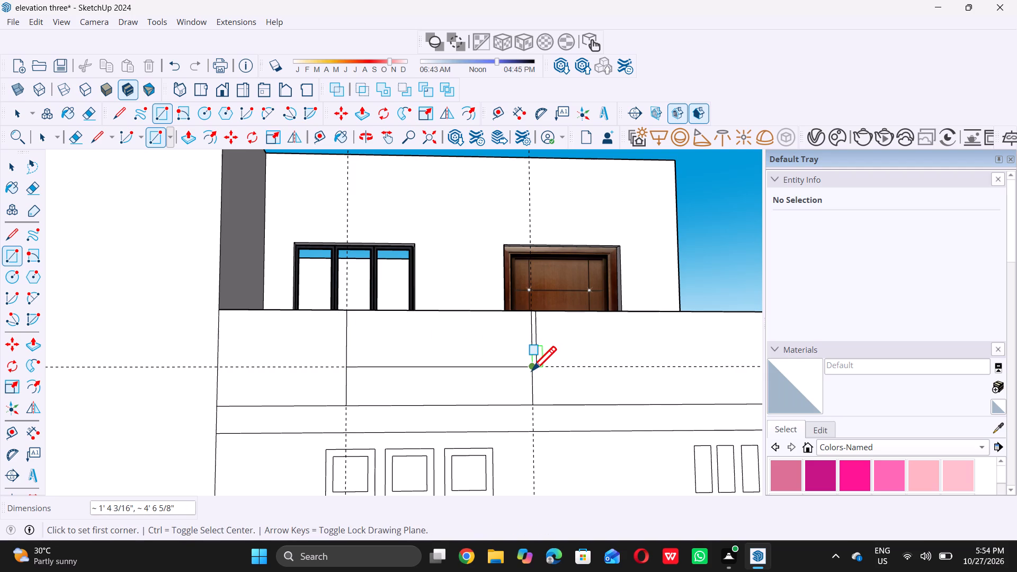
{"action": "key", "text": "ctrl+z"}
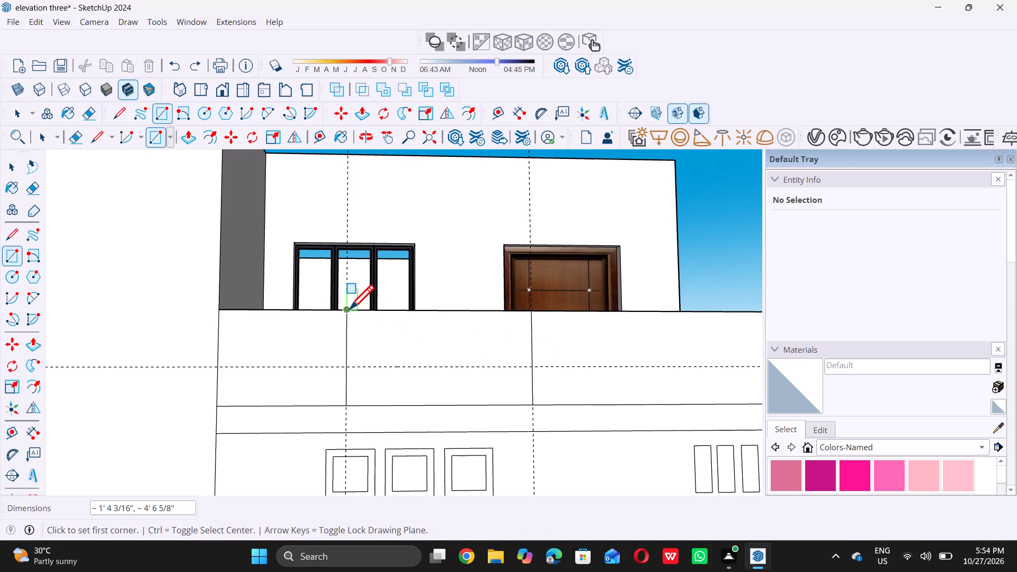
Draw a 4' 5 3/8" by about 1' 4 3/16" rectangle between the two vertical guides, from the parapet's top edge to the horizontal guide.
{"action": "left_click", "coordinate": [348, 309]}
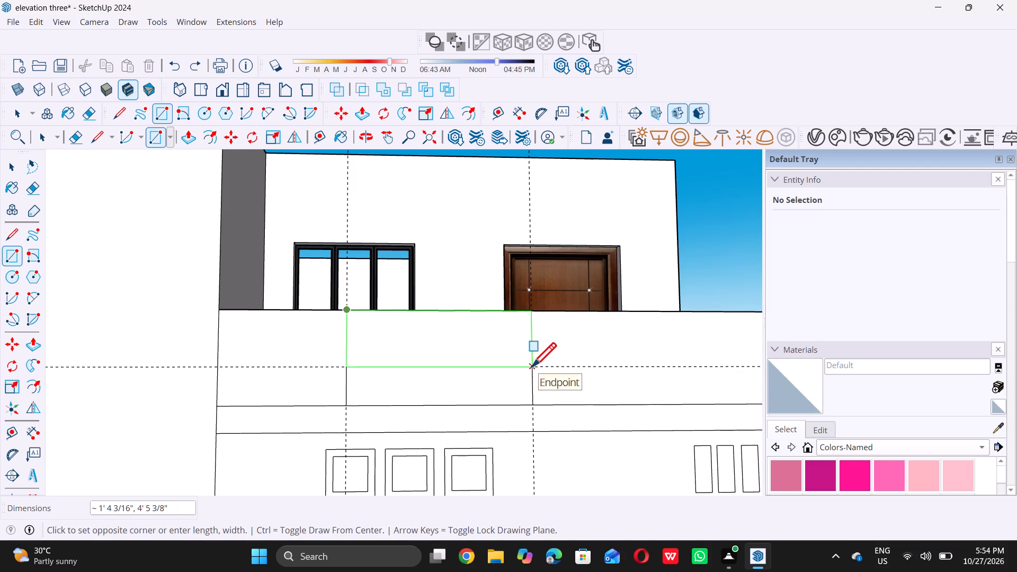
{"action": "left_click", "coordinate": [532, 367]}
{"action": "key", "text": "space"}
Delete all construction guides from the model.
{"action": "scroll", "coordinate": [501, 389], "scroll_direction": "down", "scroll_amount": 4}
{"action": "middle_click_drag", "start_coordinate": [481, 385], "coordinate": [404, 465]}
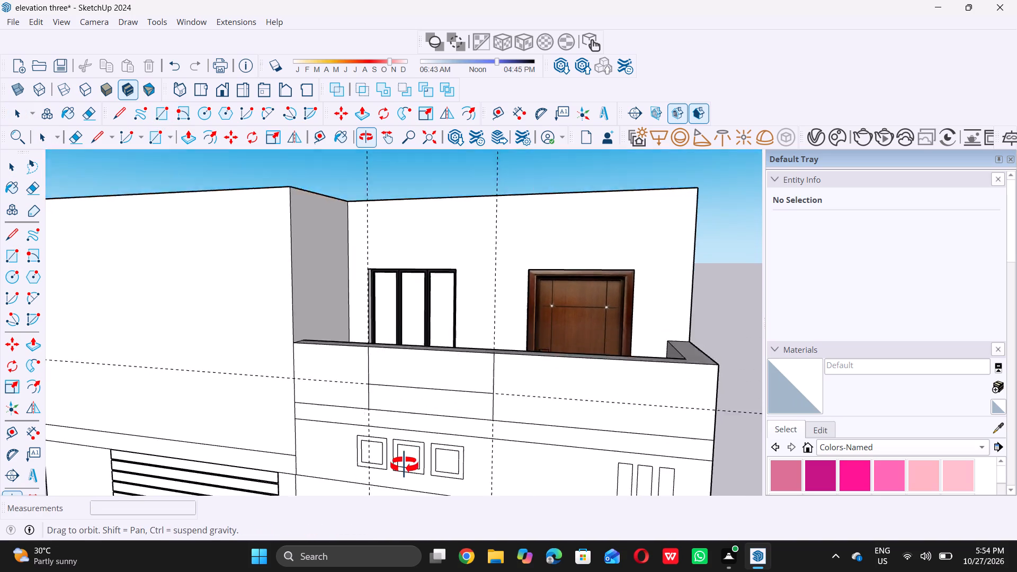
{"action": "middle_click_drag", "start_coordinate": [404, 465], "coordinate": [477, 358]}
{"action": "scroll", "coordinate": [359, 361], "scroll_direction": "up", "scroll_amount": 3}
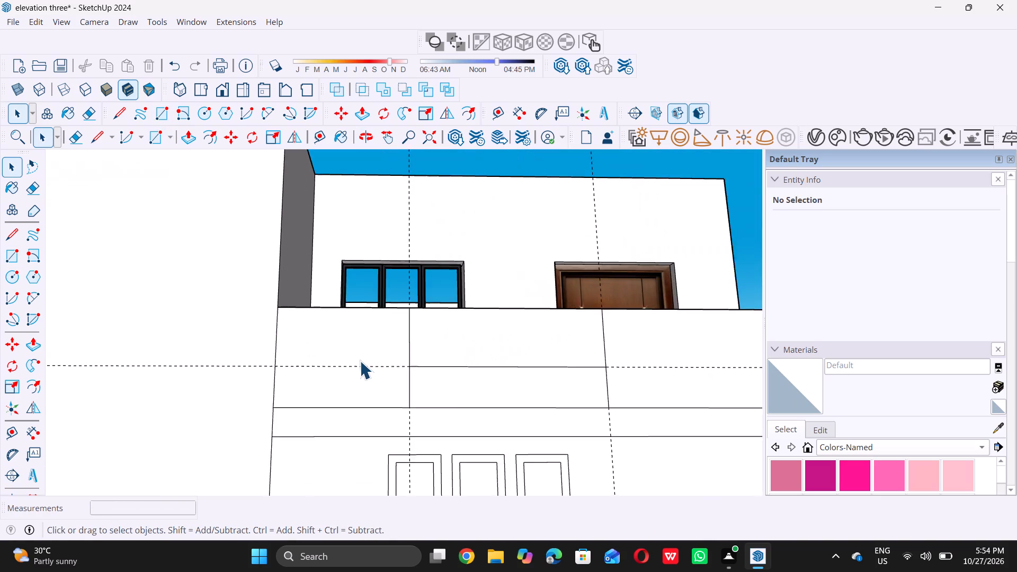
{"action": "scroll", "coordinate": [360, 361], "scroll_direction": "up", "scroll_amount": 3}
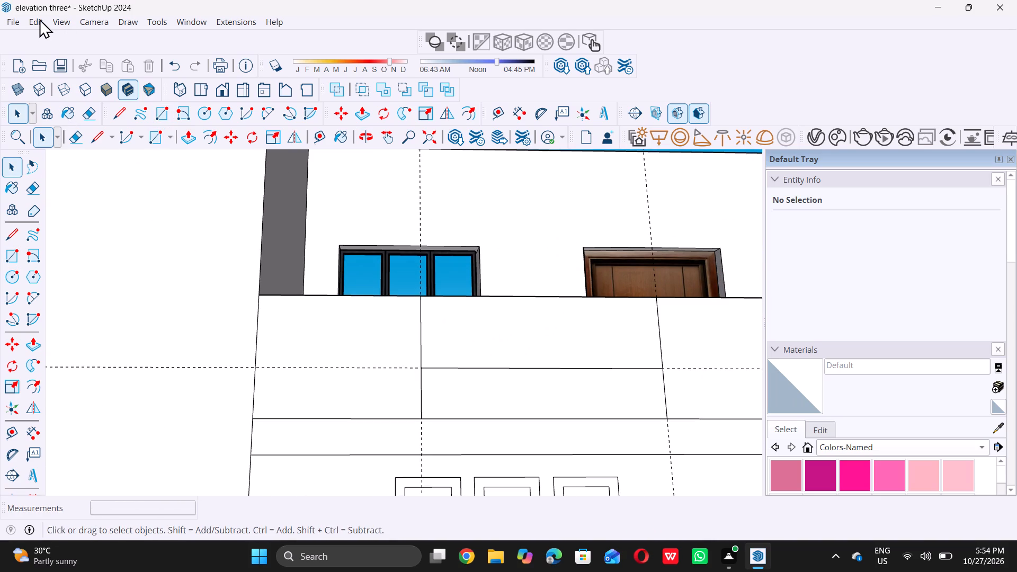
{"action": "left_click", "coordinate": [33, 20]}
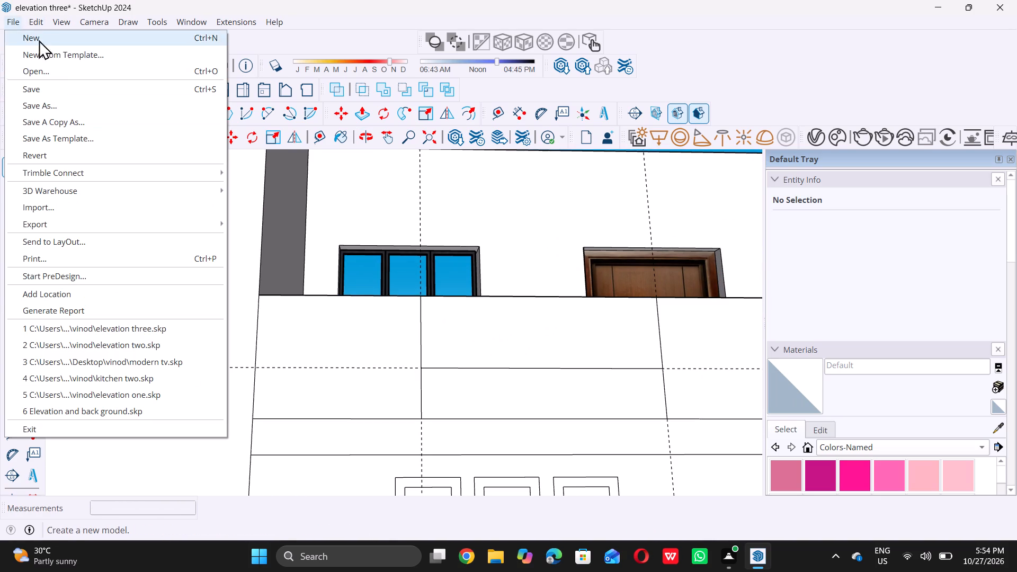
{"action": "left_click", "coordinate": [76, 158]}
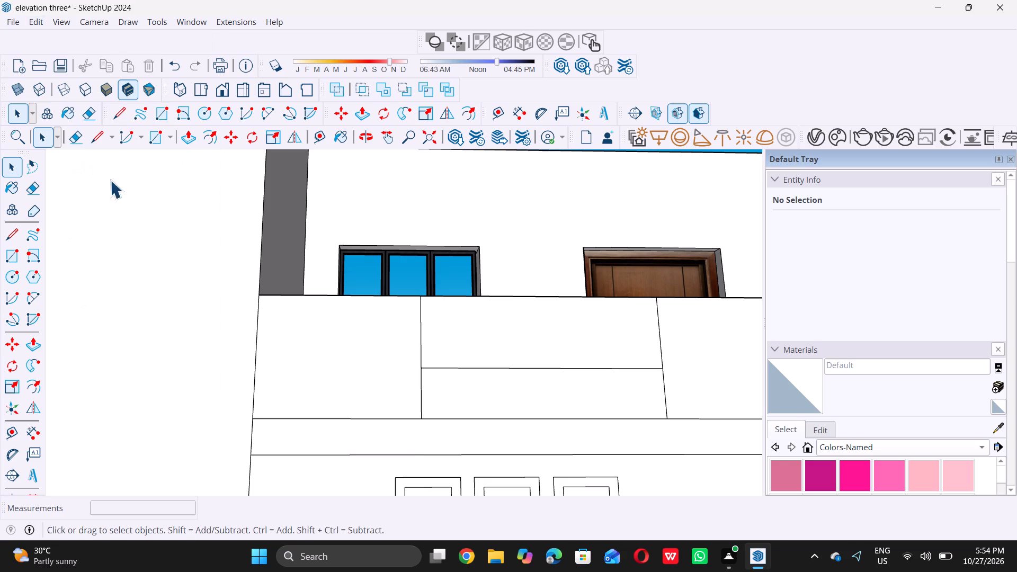
Place a horizontal guide on the parapet face 3" below its top edge.
{"action": "scroll", "coordinate": [225, 277], "scroll_direction": "down", "scroll_amount": 5}
{"action": "middle_click_drag", "start_coordinate": [269, 301], "coordinate": [280, 355]}
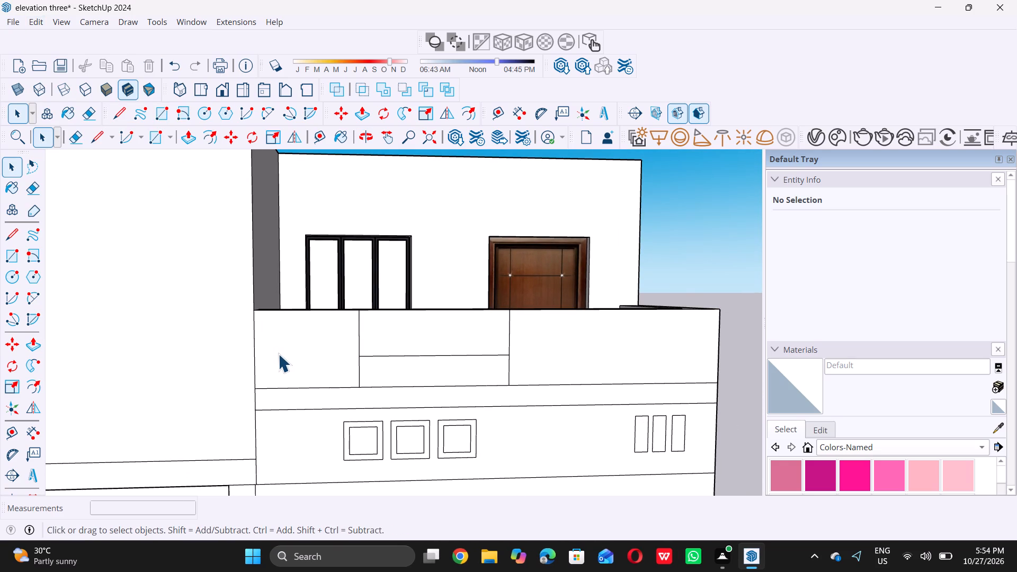
{"action": "middle_click_drag", "start_coordinate": [275, 351], "coordinate": [283, 319]}
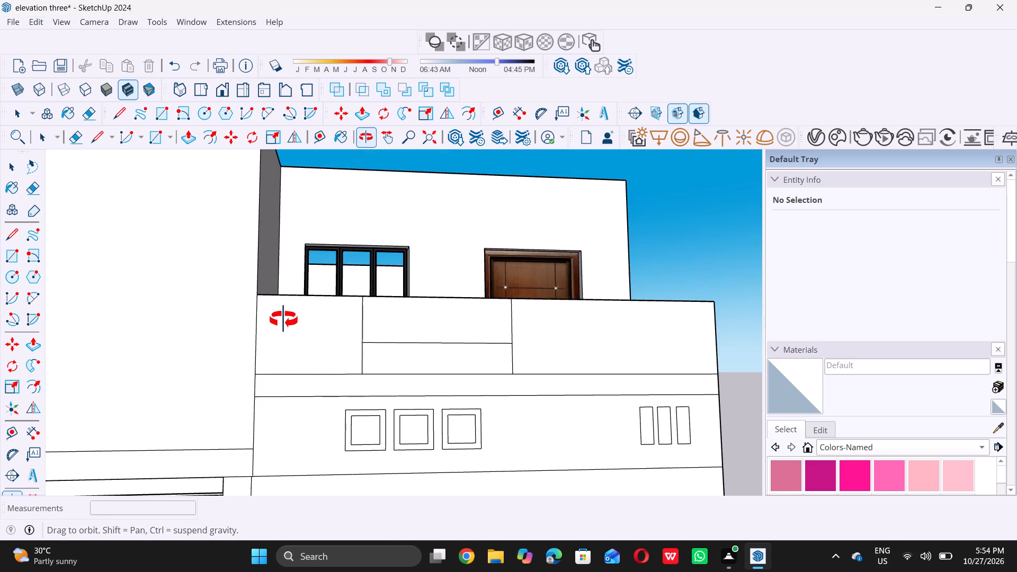
{"action": "middle_click_drag", "start_coordinate": [283, 319], "coordinate": [283, 319]}
{"action": "scroll", "coordinate": [284, 319], "scroll_direction": "up", "scroll_amount": 3}
{"action": "key", "text": "t"}
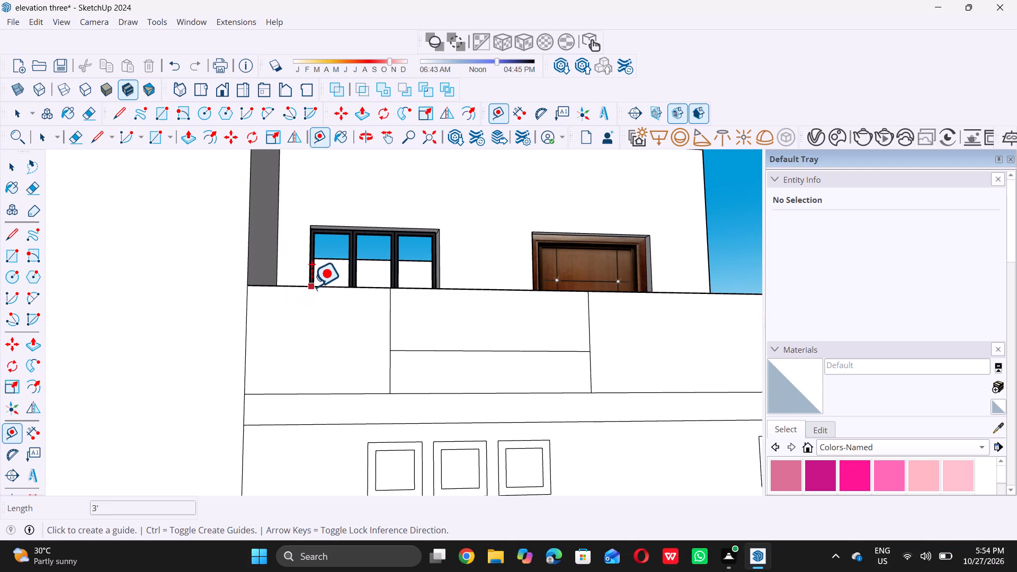
{"action": "left_click", "coordinate": [311, 287]}
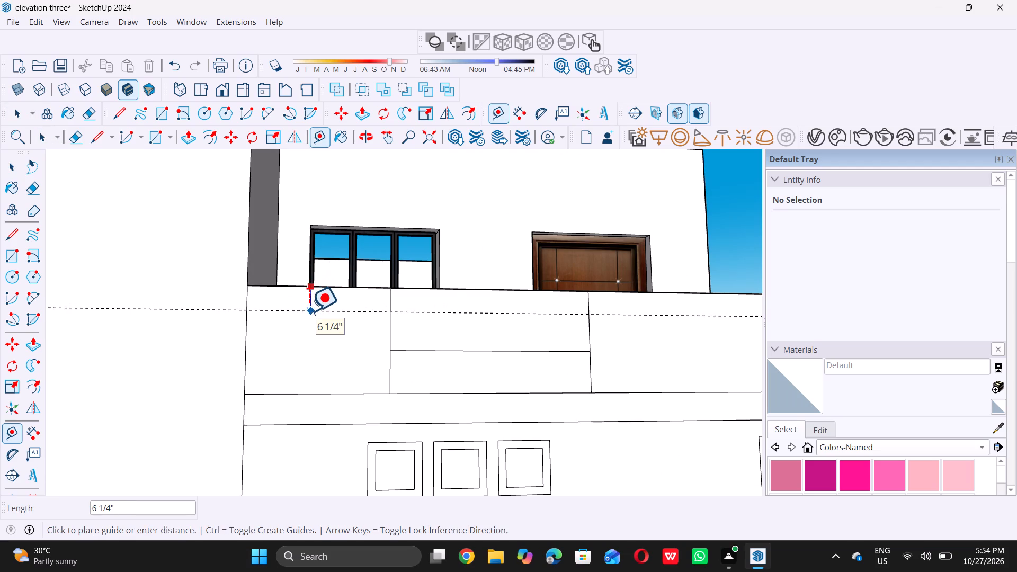
{"action": "key", "text": "3"}
{"action": "key", "text": "shift+quotedbl"}
{"action": "key", "text": "Return"}
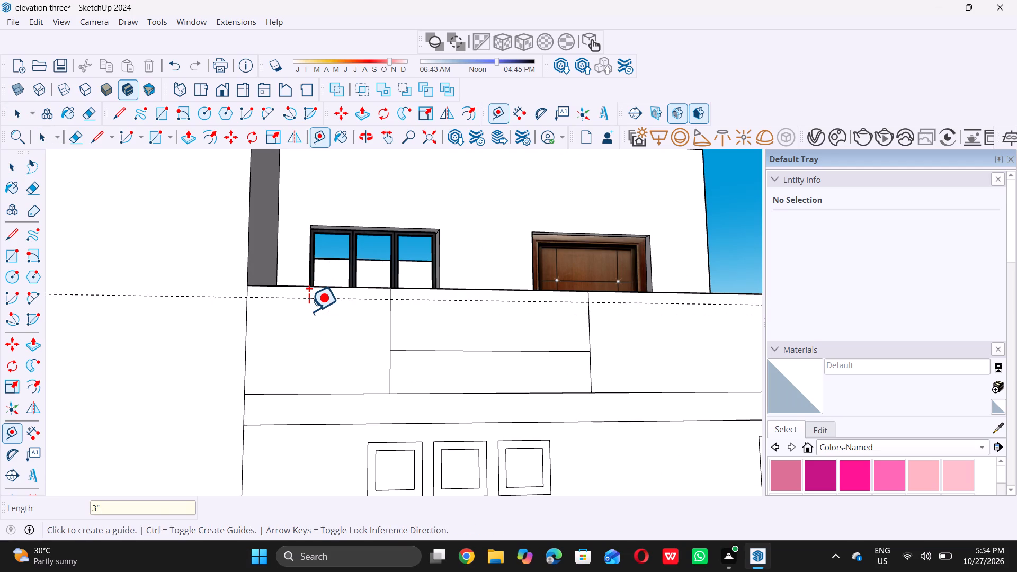
{"action": "key", "text": "space"}
Draw a 3" by 3' rectangular strip along the top of the parapet's left section, down to the guide.
{"action": "key", "text": "r"}
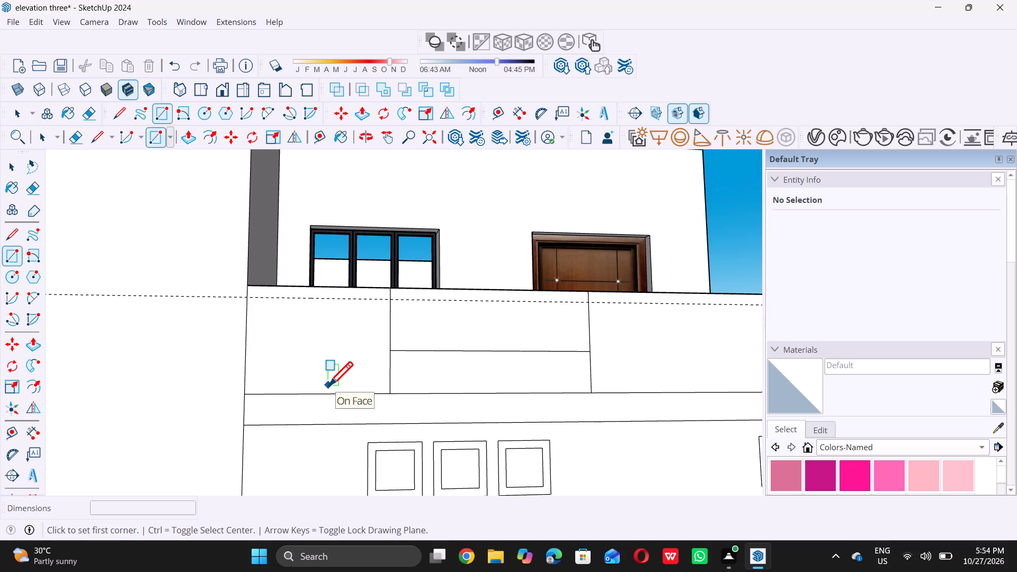
{"action": "left_click", "coordinate": [249, 284]}
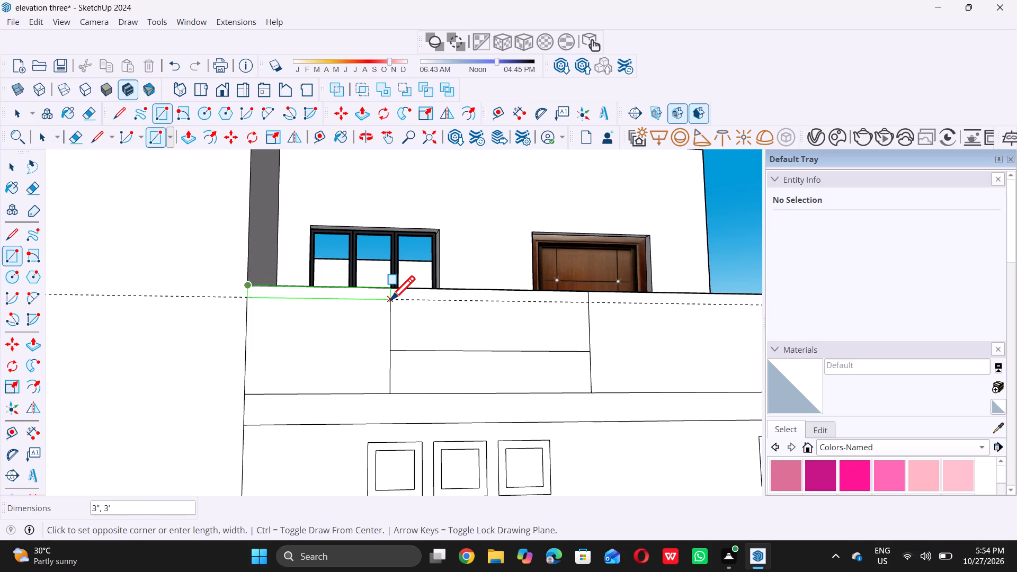
{"action": "scroll", "coordinate": [390, 302], "scroll_direction": "up", "scroll_amount": 6}
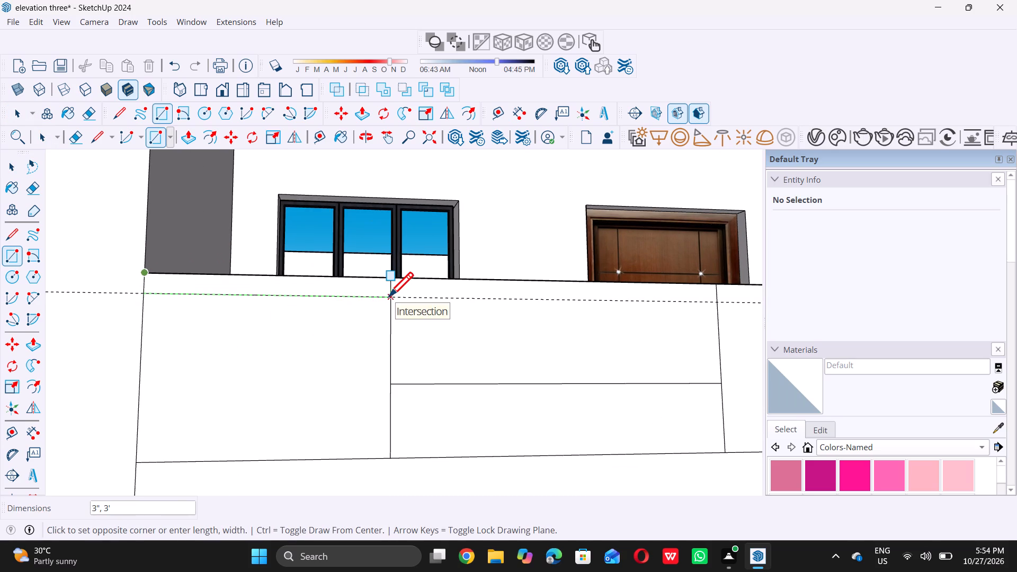
{"action": "left_click", "coordinate": [389, 296]}
{"action": "key", "text": "space"}
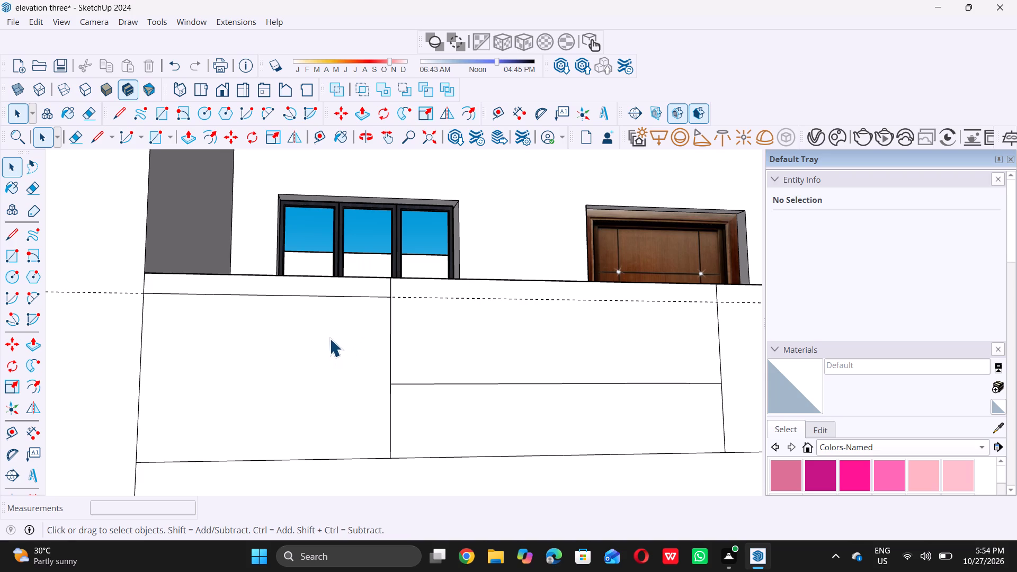
Draw a vertical rectangle about 2 3/8" by 1' 6 5/16" down from the top edge of the parapet's left section.
{"action": "middle_click_drag", "start_coordinate": [328, 332], "coordinate": [323, 327]}
{"action": "scroll", "coordinate": [324, 324], "scroll_direction": "up", "scroll_amount": 1}
{"action": "key", "text": "r"}
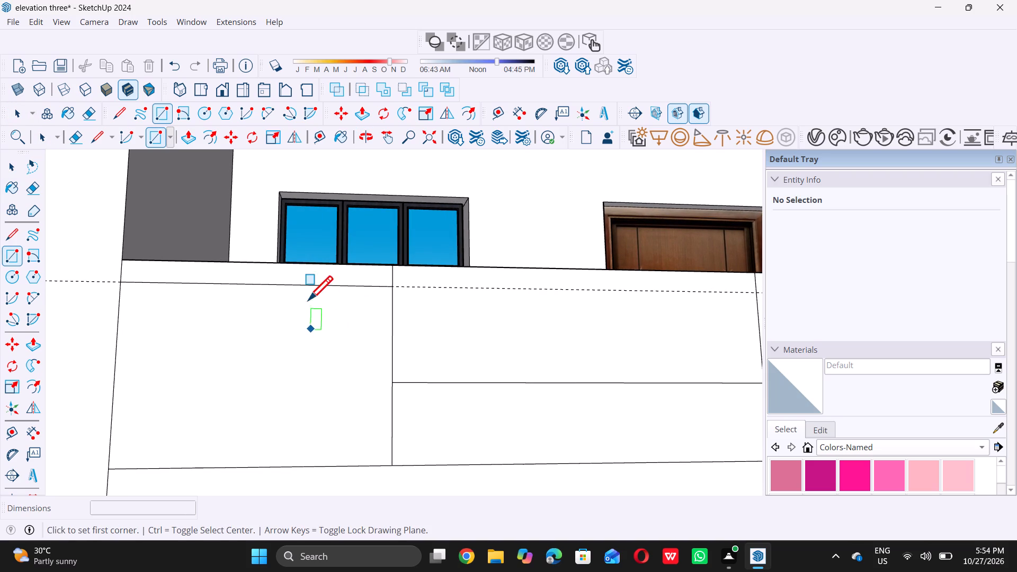
{"action": "left_click", "coordinate": [287, 267]}
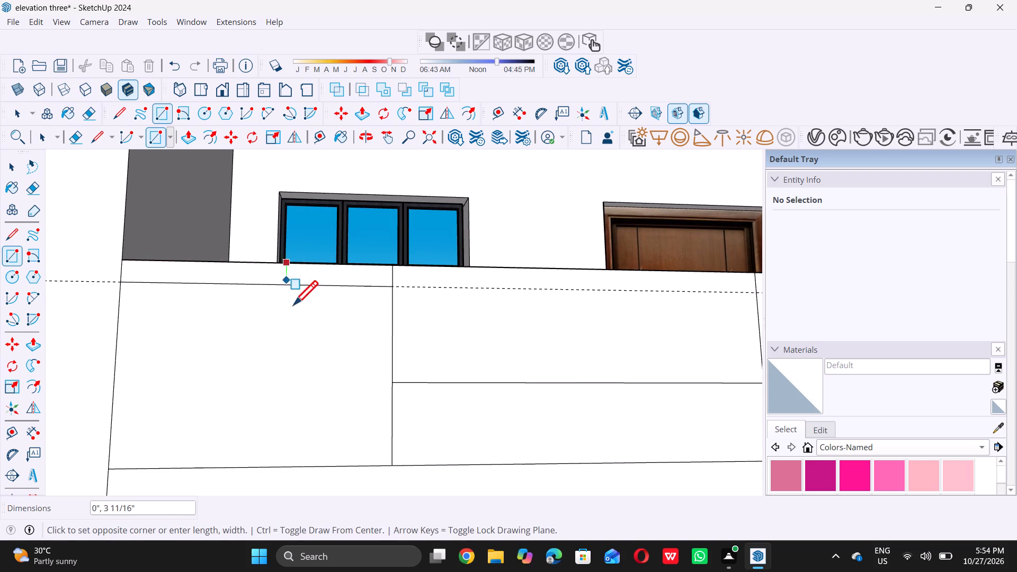
{"action": "left_click", "coordinate": [300, 399]}
{"action": "key", "text": "space"}
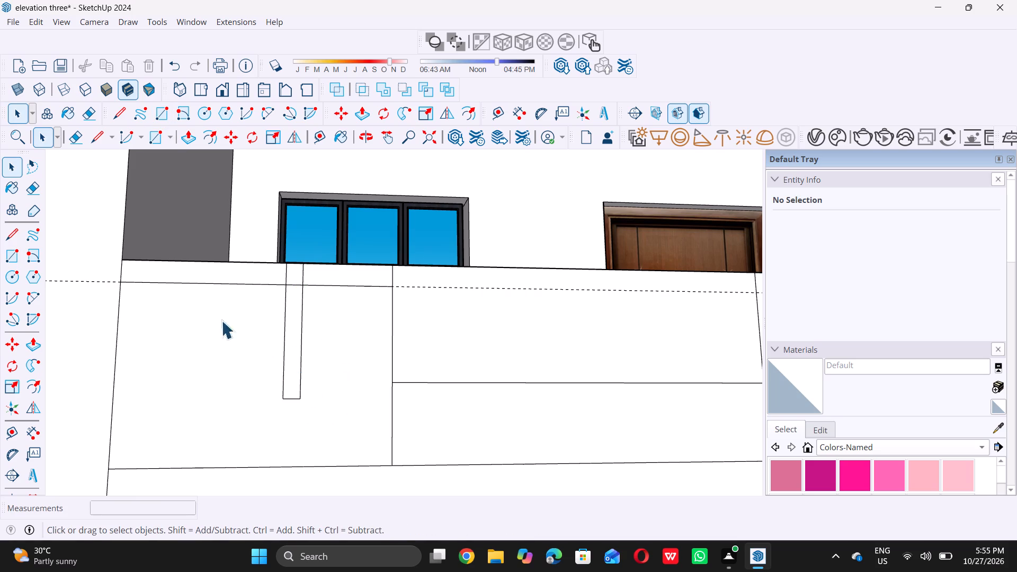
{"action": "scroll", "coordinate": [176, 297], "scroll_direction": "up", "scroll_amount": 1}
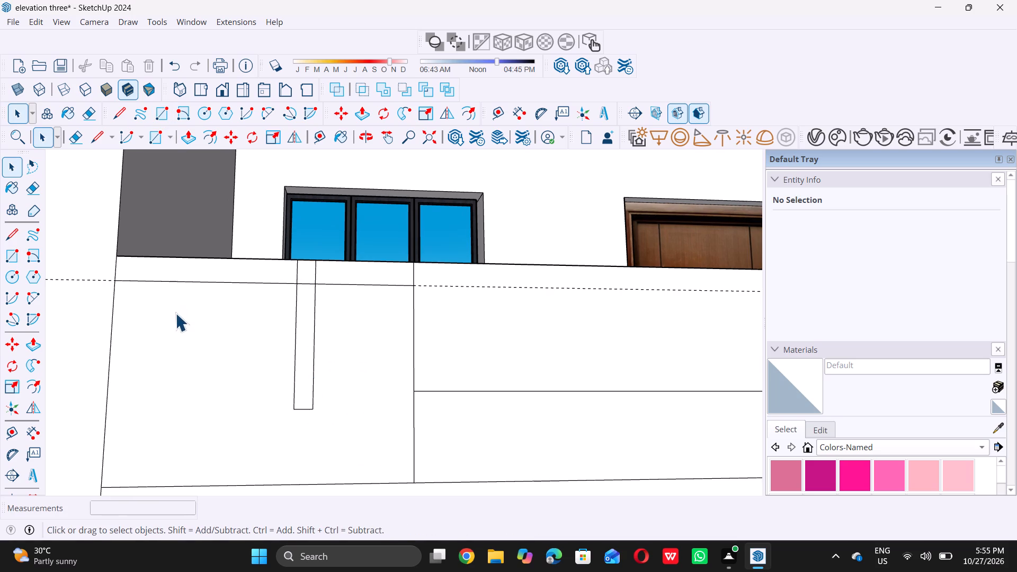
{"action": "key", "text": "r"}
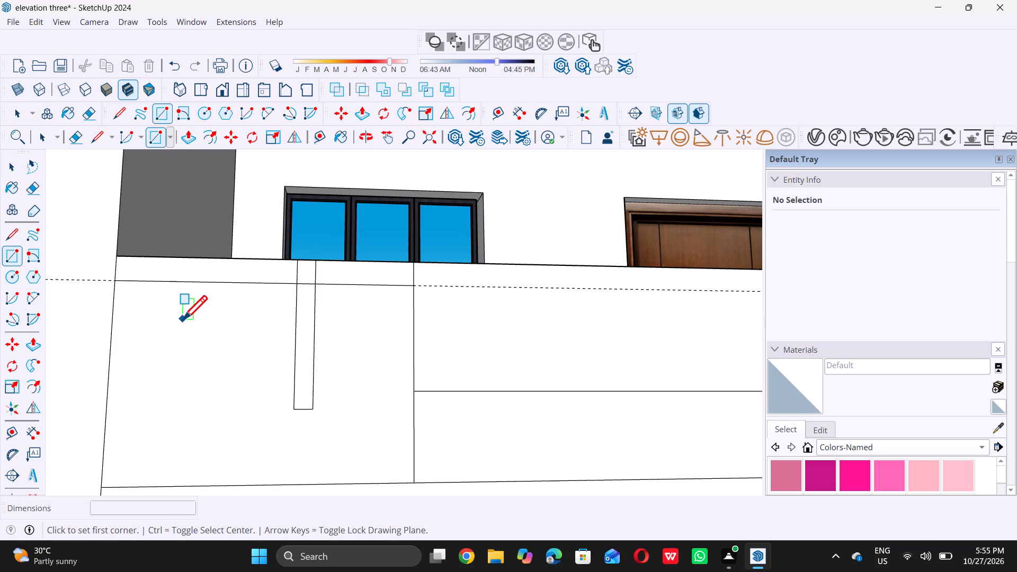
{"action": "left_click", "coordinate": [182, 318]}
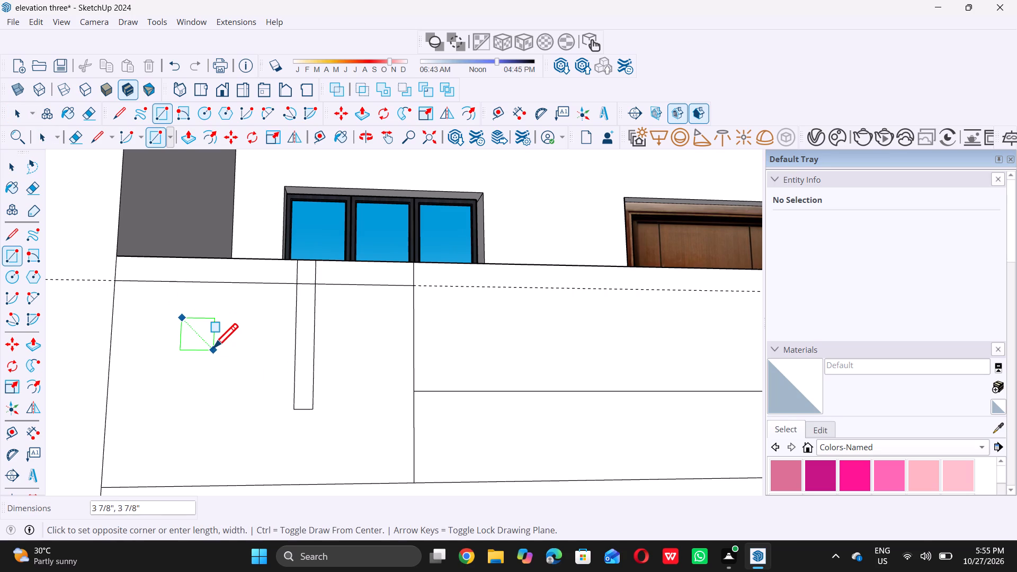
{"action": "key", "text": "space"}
Draw a square about 3 13/16" by 3 13/16" on the parapet's left section, beside the vertical rectangle and below the guide.
{"action": "key", "text": "r"}
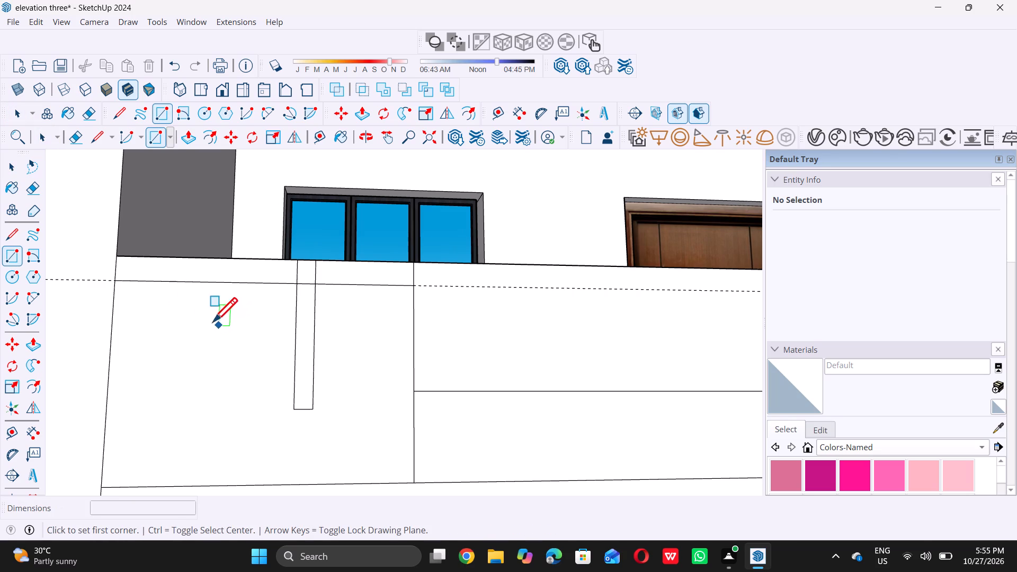
{"action": "left_click", "coordinate": [197, 310]}
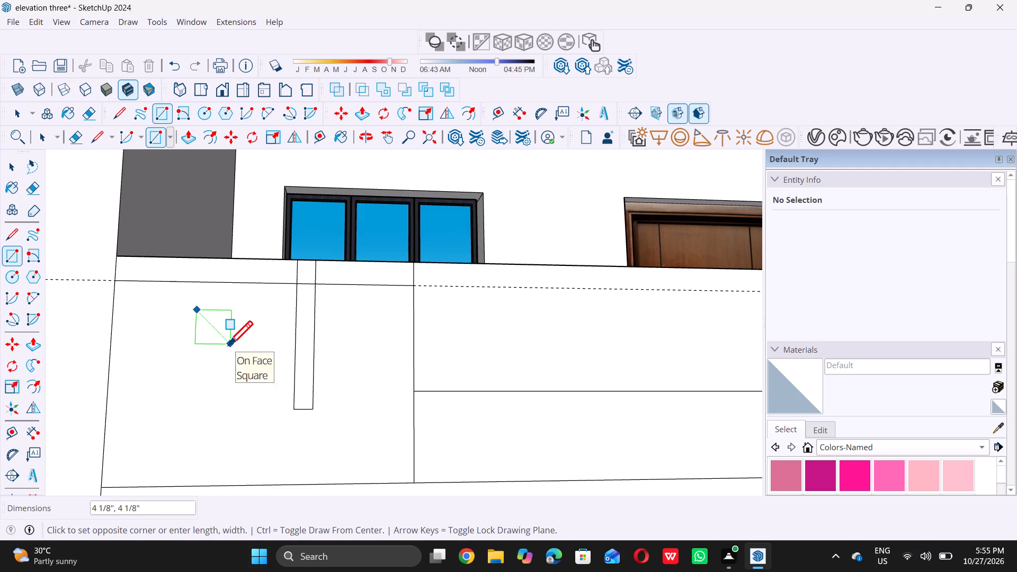
{"action": "left_click", "coordinate": [225, 342]}
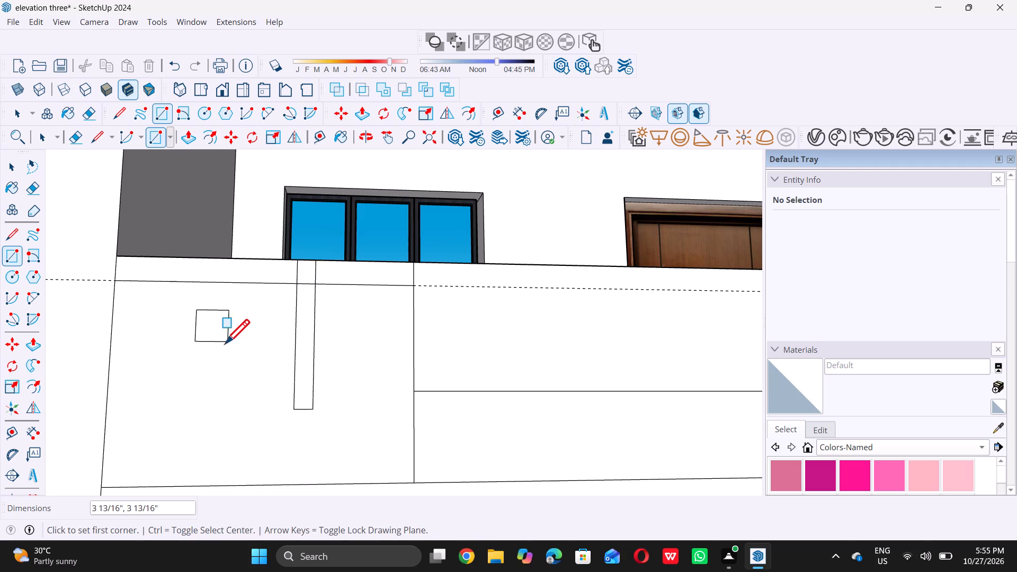
{"action": "key", "text": "space"}
Draw a 3" by 6' 6 1/4" rectangular strip along the top of the parapet's right section, down to the guide.
{"action": "scroll", "coordinate": [236, 369], "scroll_direction": "down", "scroll_amount": 6}
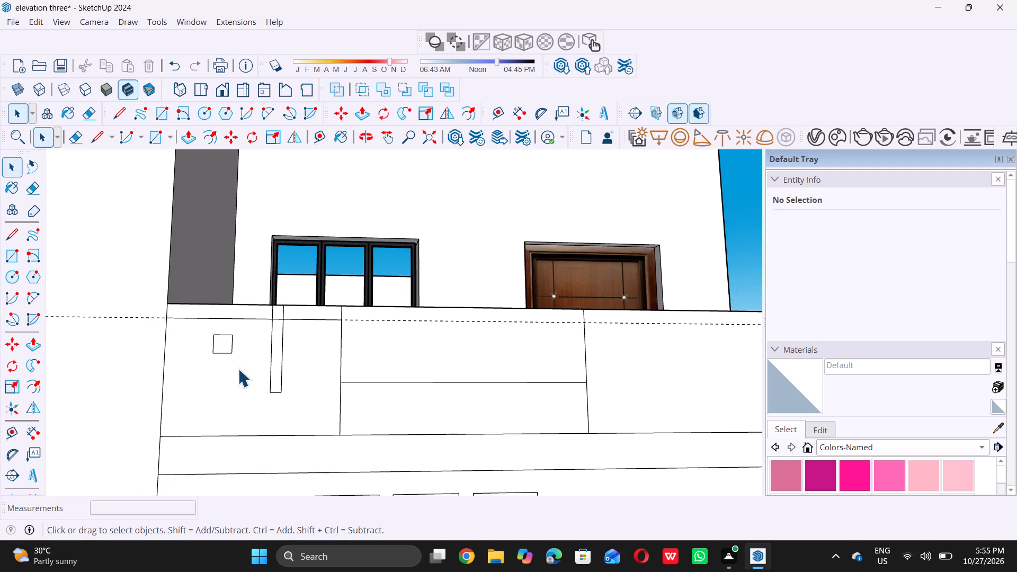
{"action": "scroll", "coordinate": [225, 377], "scroll_direction": "down", "scroll_amount": 8}
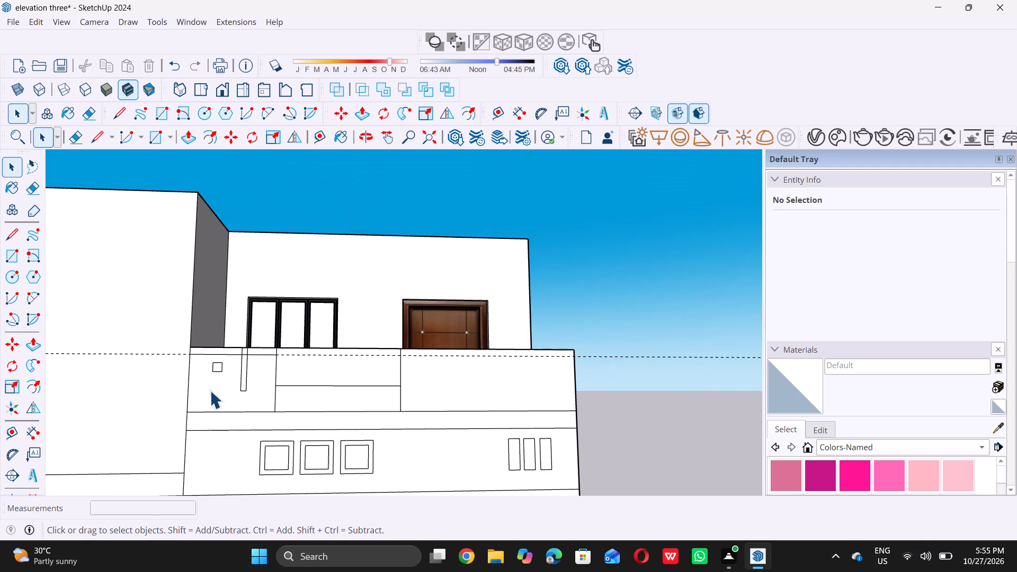
{"action": "scroll", "coordinate": [309, 388], "scroll_direction": "down", "scroll_amount": 3}
{"action": "middle_click_drag", "start_coordinate": [319, 385], "coordinate": [320, 385]}
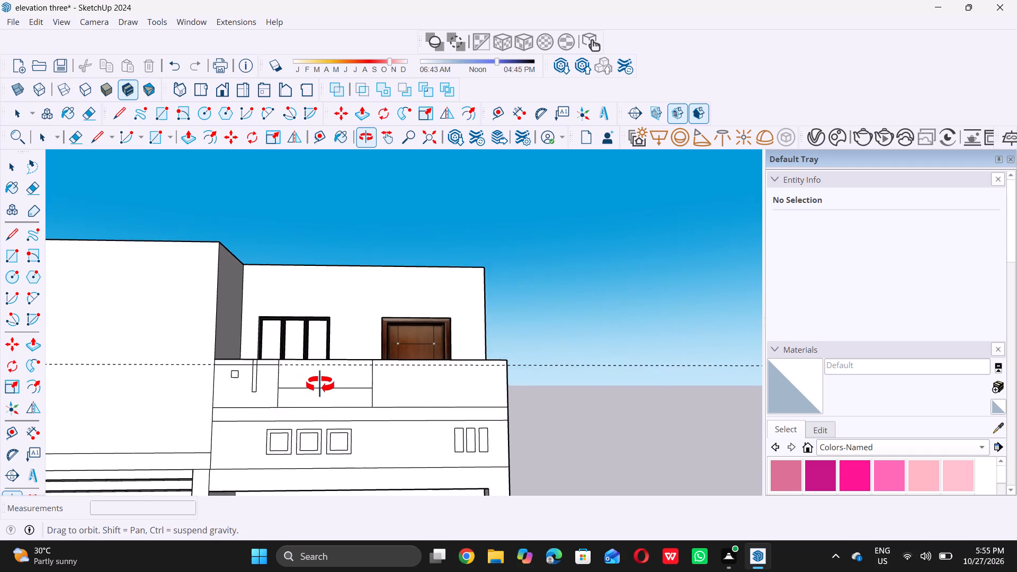
{"action": "middle_click_drag", "start_coordinate": [320, 385], "coordinate": [274, 432]}
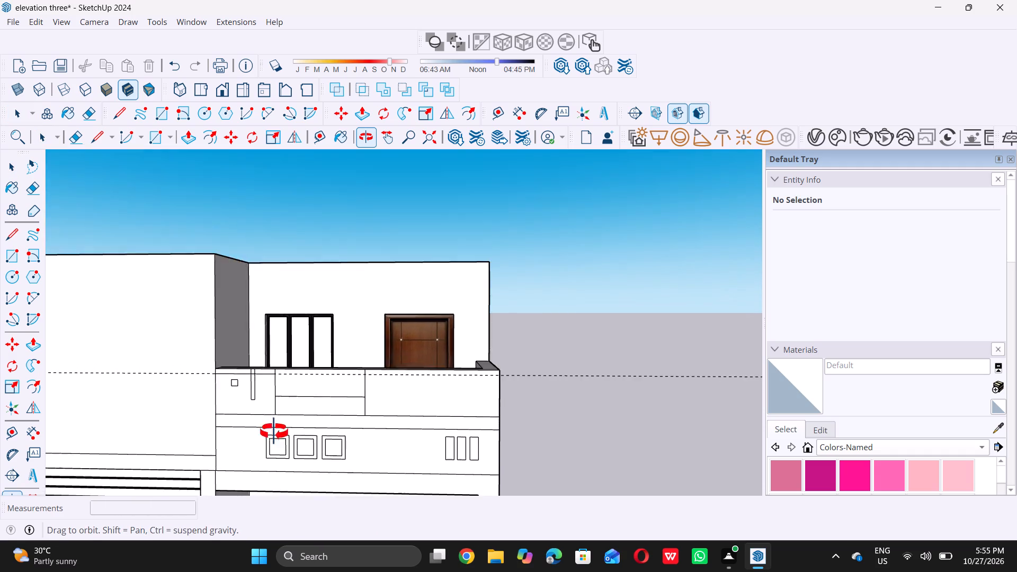
{"action": "middle_click_drag", "start_coordinate": [274, 432], "coordinate": [257, 455]}
{"action": "middle_click_drag", "start_coordinate": [306, 380], "coordinate": [283, 433]}
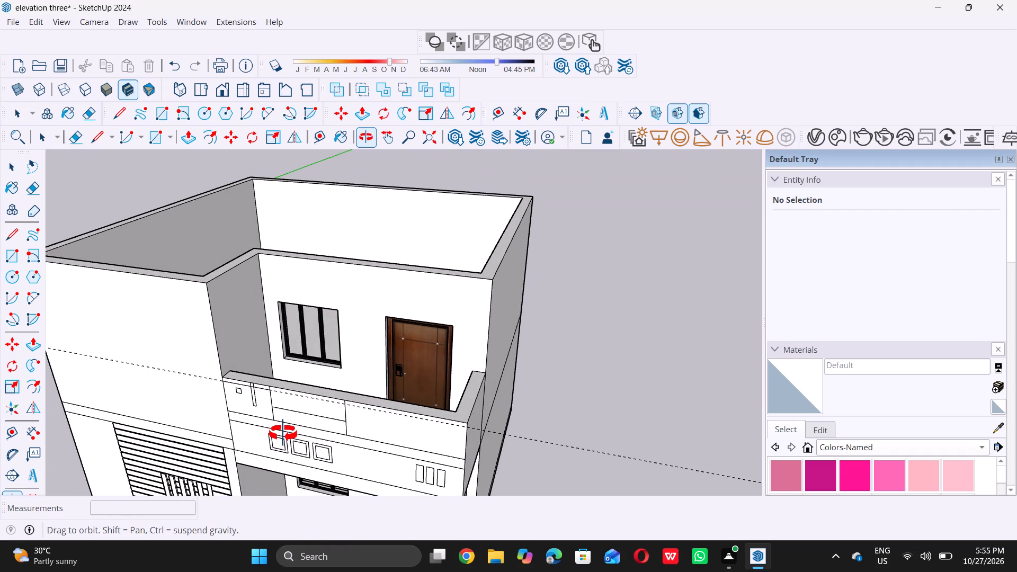
{"action": "middle_click_drag", "start_coordinate": [283, 433], "coordinate": [282, 430]}
{"action": "middle_click_drag", "start_coordinate": [322, 435], "coordinate": [391, 392]}
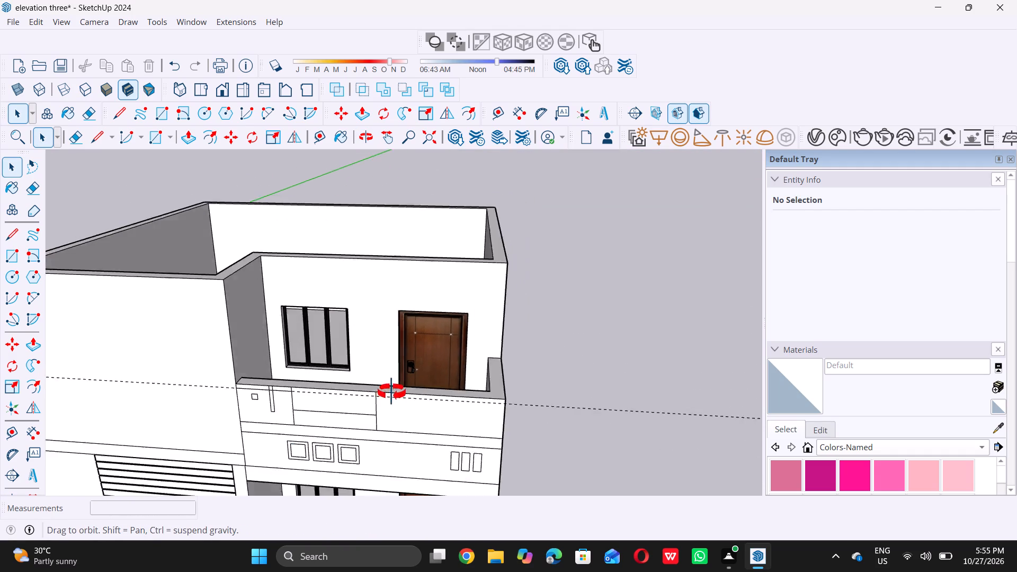
{"action": "middle_click_drag", "start_coordinate": [391, 392], "coordinate": [399, 334]}
{"action": "scroll", "coordinate": [529, 337], "scroll_direction": "up", "scroll_amount": 7}
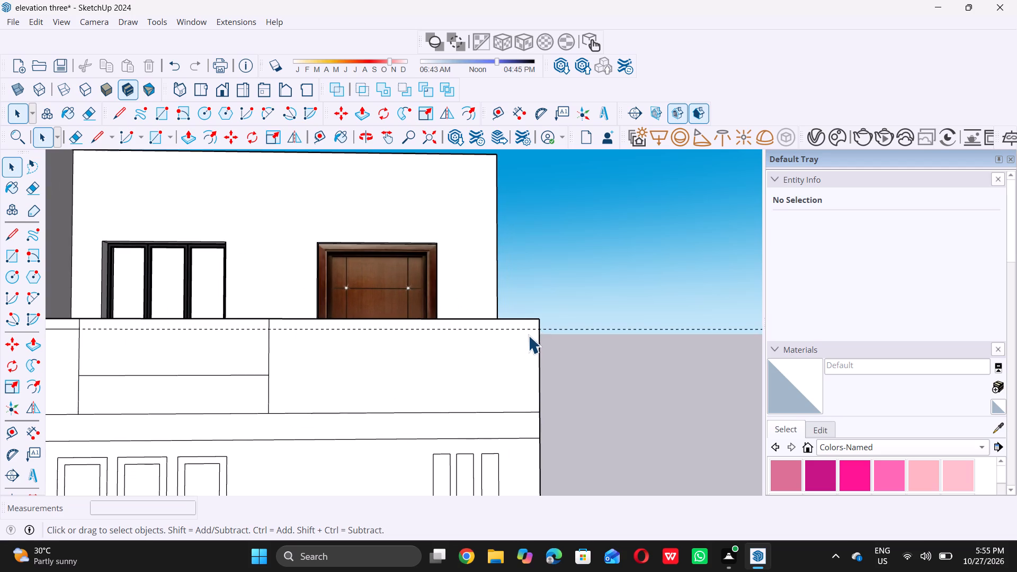
{"action": "key", "text": "r"}
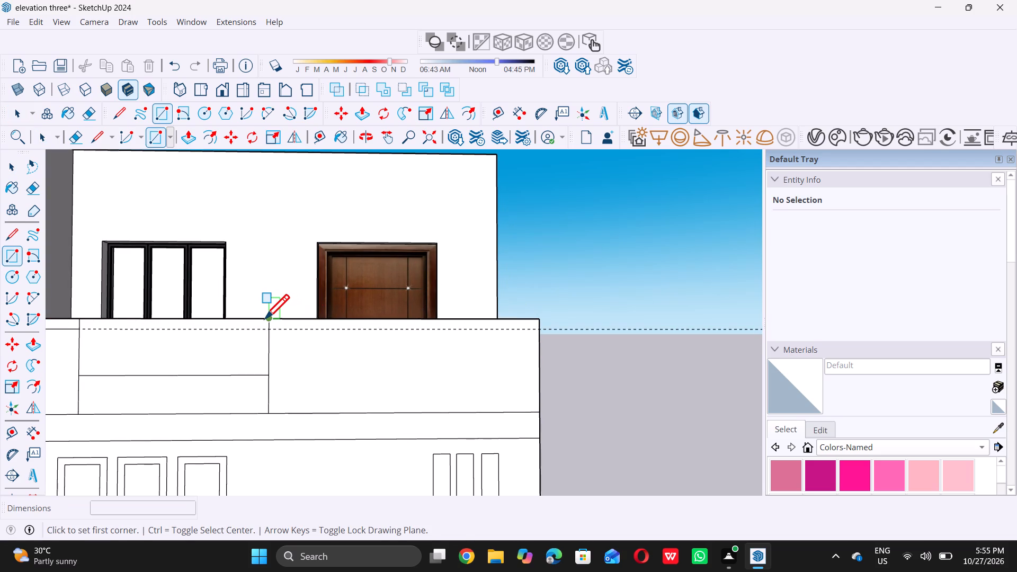
{"action": "left_click", "coordinate": [265, 318]}
{"action": "left_click", "coordinate": [539, 329]}
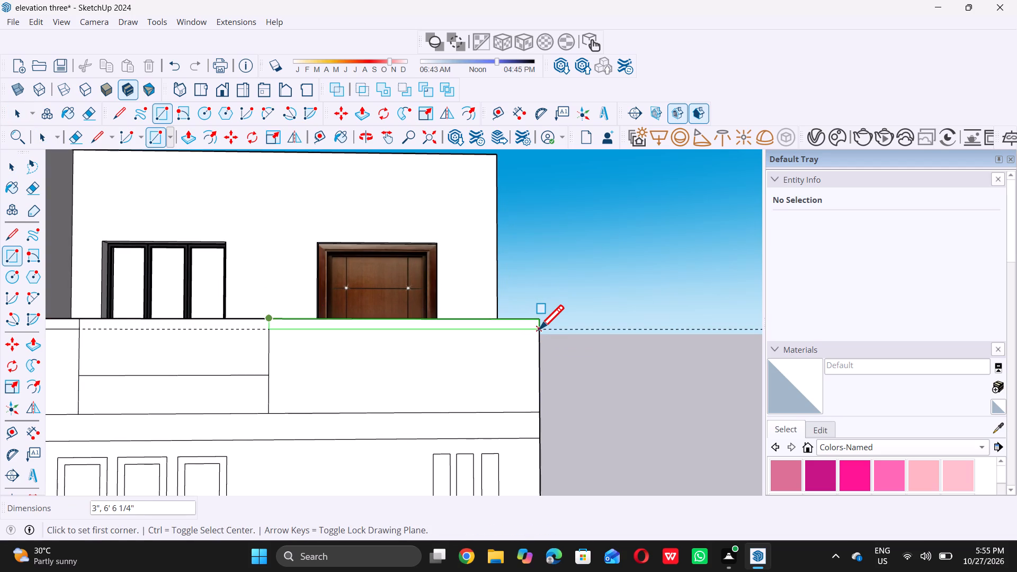
{"action": "key", "text": "space"}
Examine the parapet's top strips and detailing from several angles and against the whole house front.
{"action": "middle_click_drag", "start_coordinate": [525, 309], "coordinate": [529, 363]}
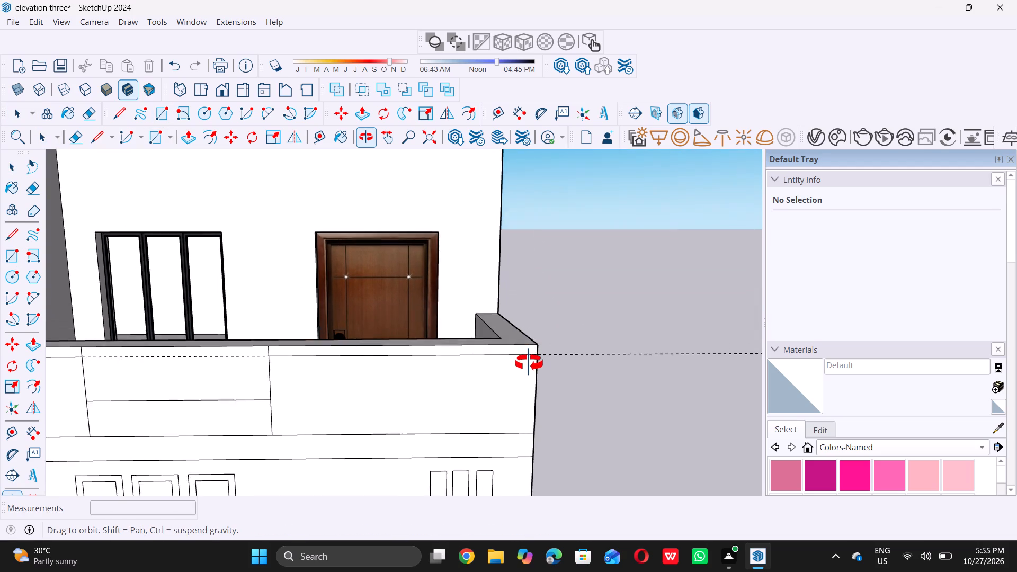
{"action": "middle_click_drag", "start_coordinate": [529, 363], "coordinate": [515, 331]}
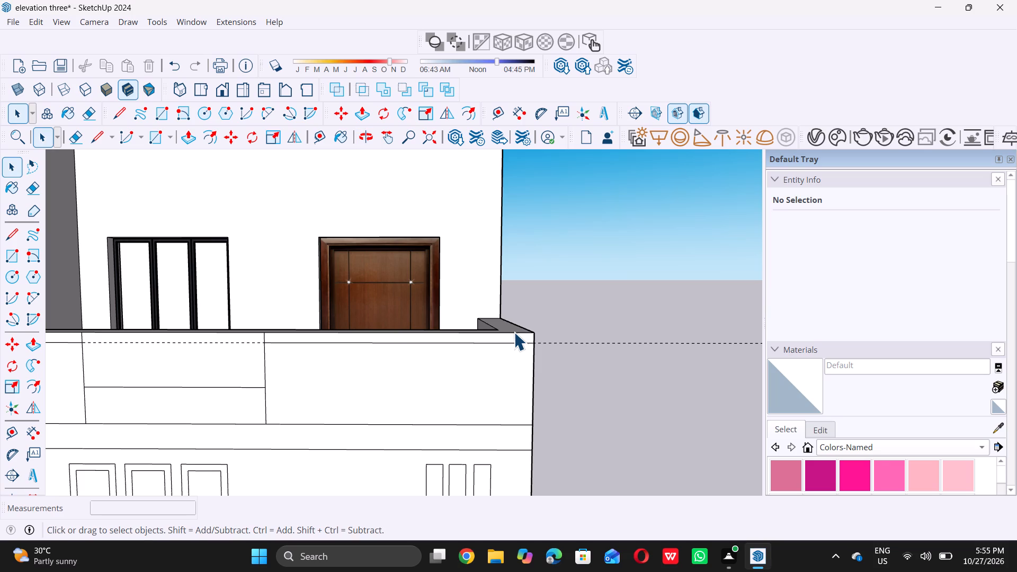
{"action": "scroll", "coordinate": [498, 342], "scroll_direction": "up", "scroll_amount": 1}
{"action": "scroll", "coordinate": [497, 345], "scroll_direction": "down", "scroll_amount": 5}
{"action": "middle_click_drag", "start_coordinate": [496, 376], "coordinate": [490, 356]}
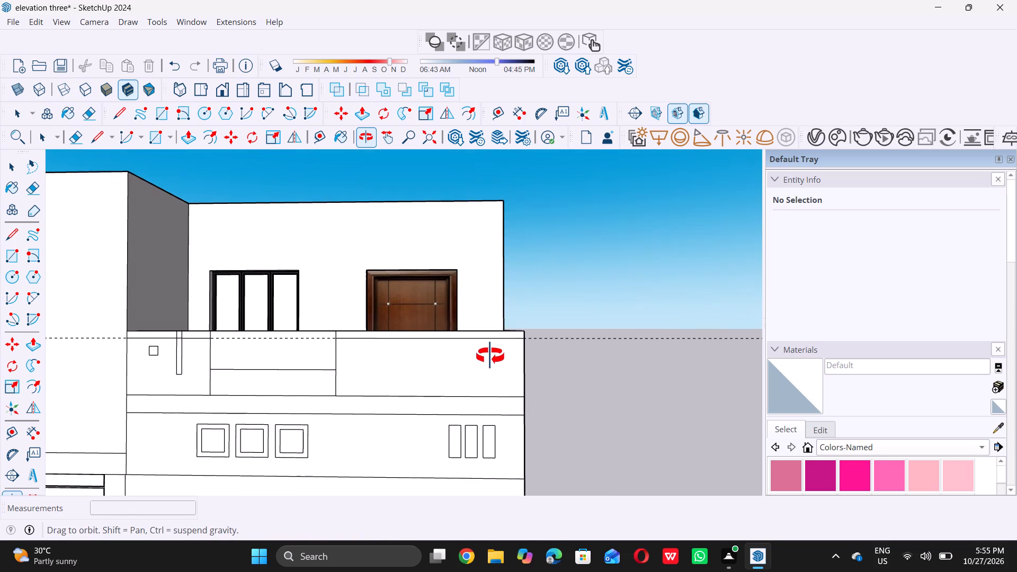
{"action": "middle_click_drag", "start_coordinate": [490, 356], "coordinate": [488, 356]}
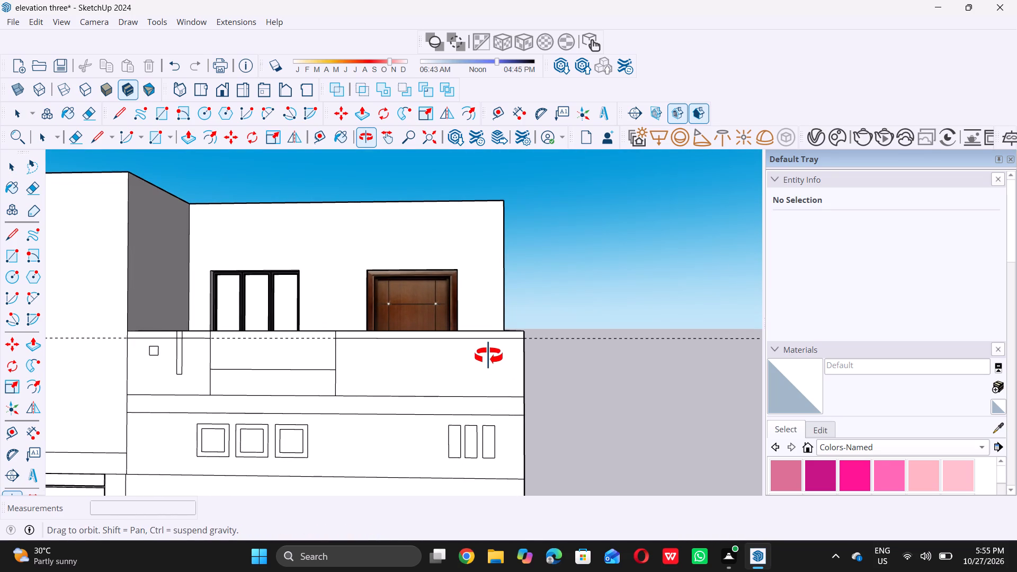
{"action": "middle_click_drag", "start_coordinate": [488, 356], "coordinate": [488, 355]}
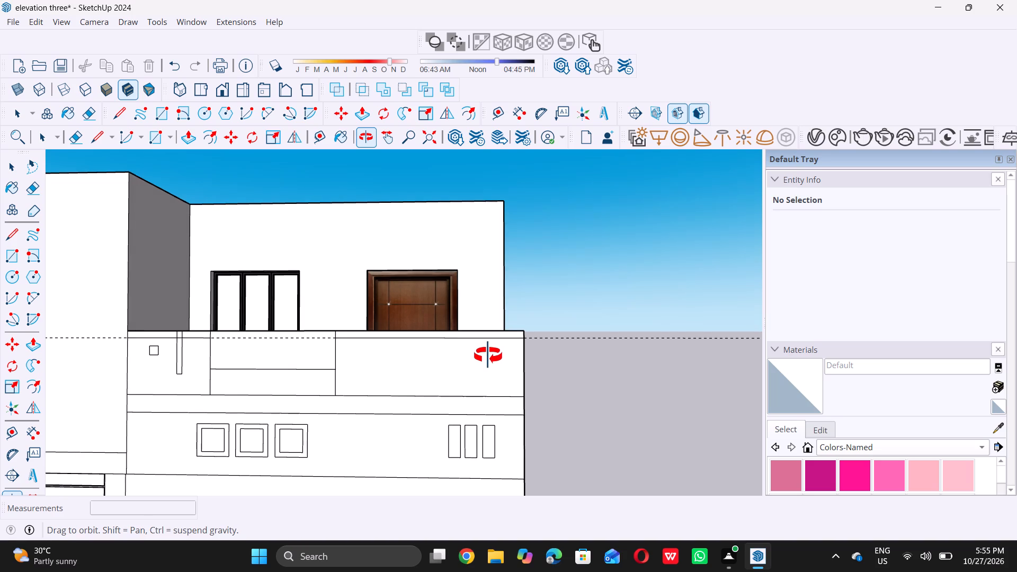
{"action": "middle_click_drag", "start_coordinate": [488, 355], "coordinate": [488, 355]}
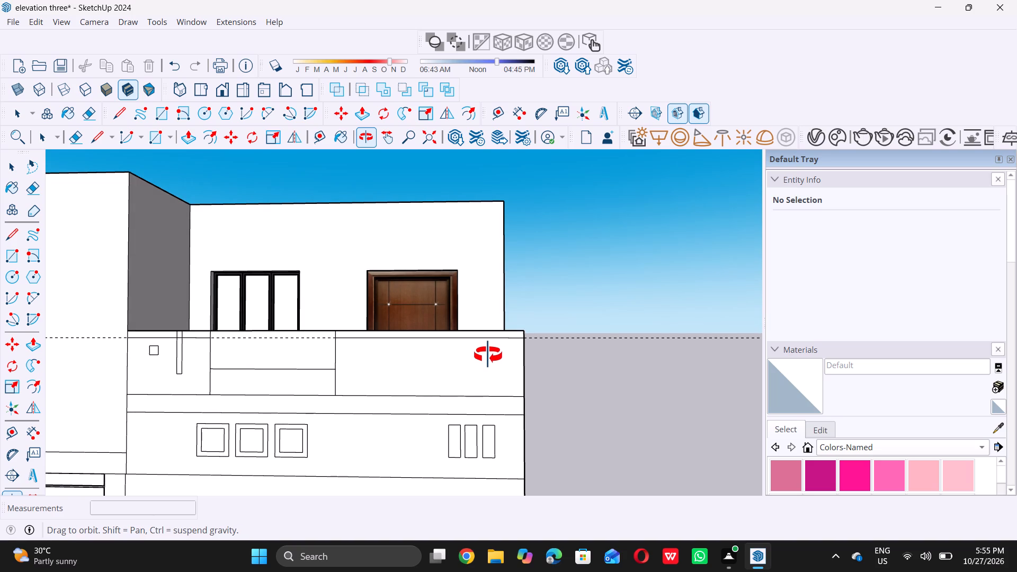
{"action": "middle_click_drag", "start_coordinate": [488, 355], "coordinate": [466, 414]}
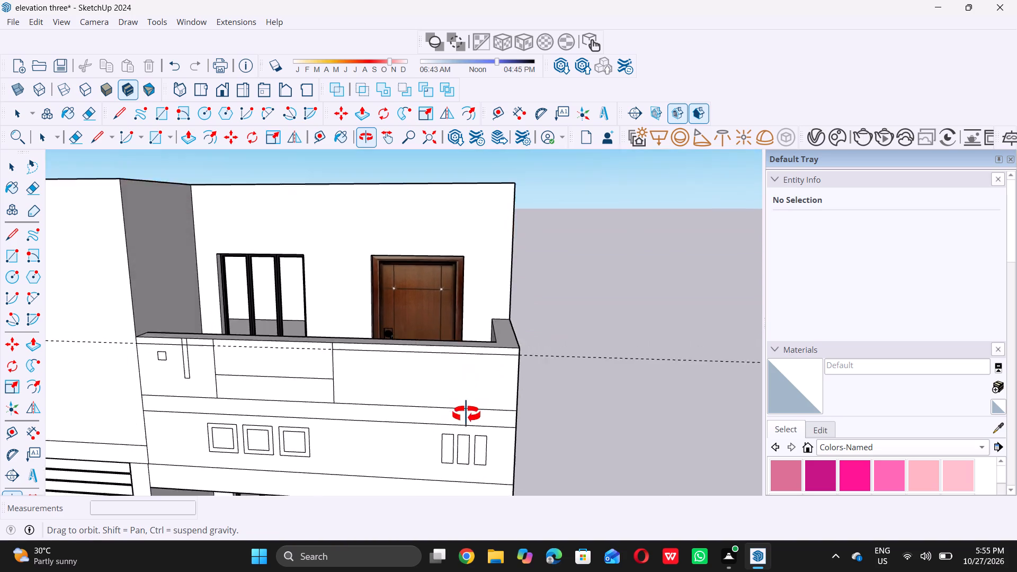
{"action": "middle_click_drag", "start_coordinate": [466, 414], "coordinate": [433, 430]}
{"action": "scroll", "coordinate": [432, 399], "scroll_direction": "down", "scroll_amount": 11}
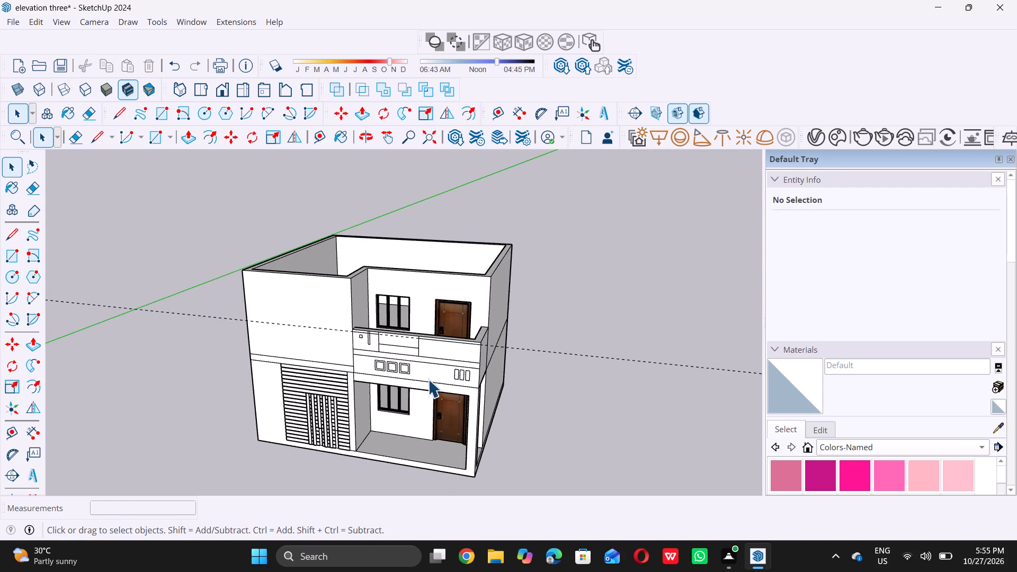
{"action": "middle_click_drag", "start_coordinate": [350, 367], "coordinate": [372, 336]}
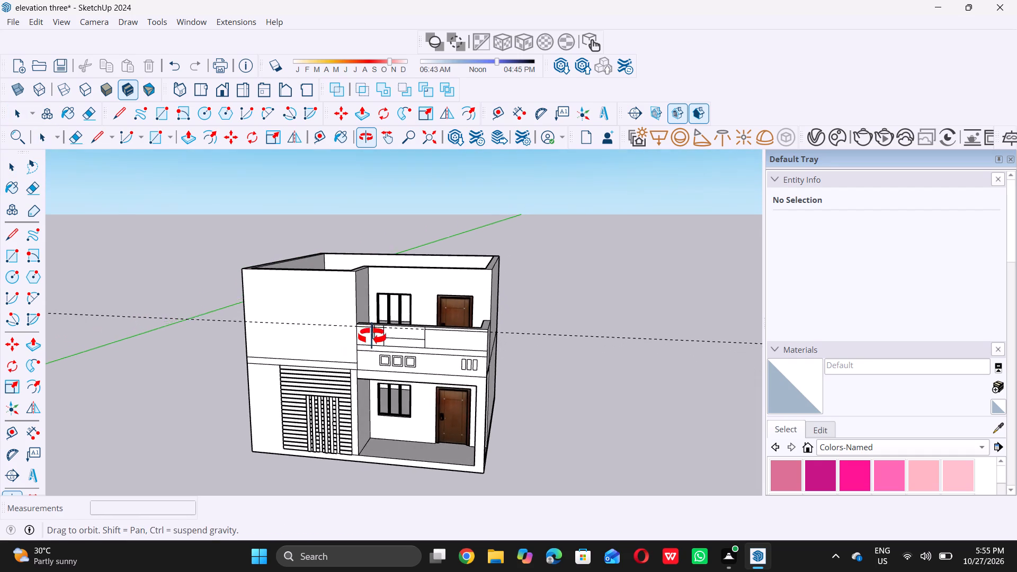
{"action": "middle_click_drag", "start_coordinate": [372, 336], "coordinate": [388, 315]}
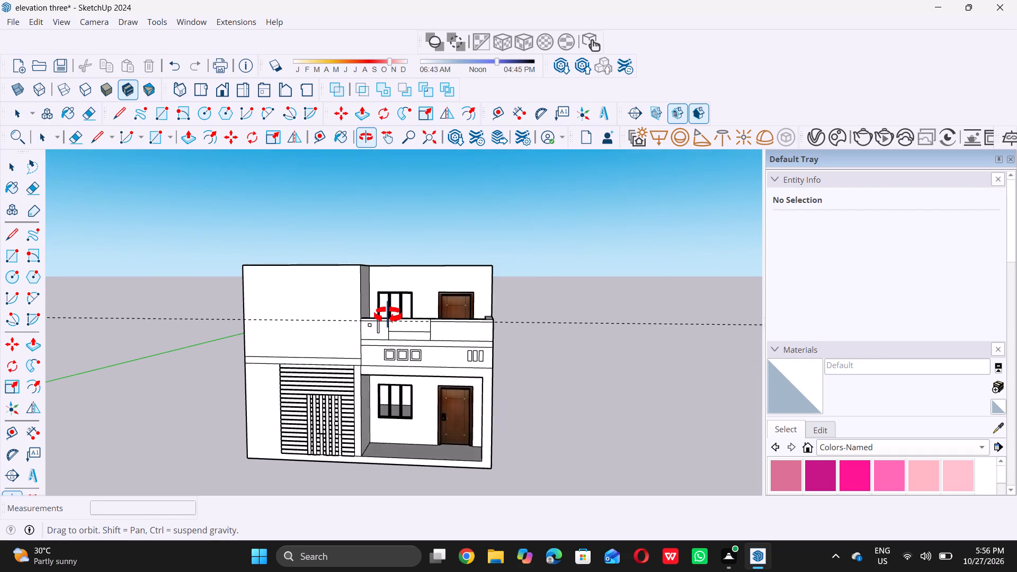
{"action": "middle_click_drag", "start_coordinate": [388, 315], "coordinate": [388, 316]}
Draw a horizontal rectangle about 1' 6 1/2" by 1 3/4" on the parapet's right section, just below the top strip.
{"action": "scroll", "coordinate": [457, 312], "scroll_direction": "up", "scroll_amount": 6}
{"action": "middle_click_drag", "start_coordinate": [467, 350], "coordinate": [480, 316]}
{"action": "scroll", "coordinate": [503, 330], "scroll_direction": "up", "scroll_amount": 7}
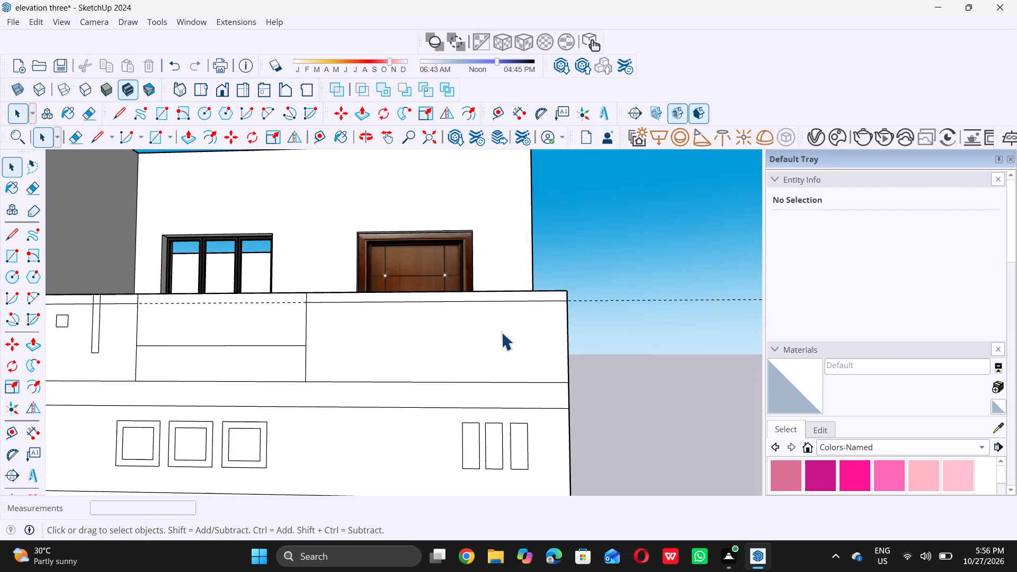
{"action": "key", "text": "r"}
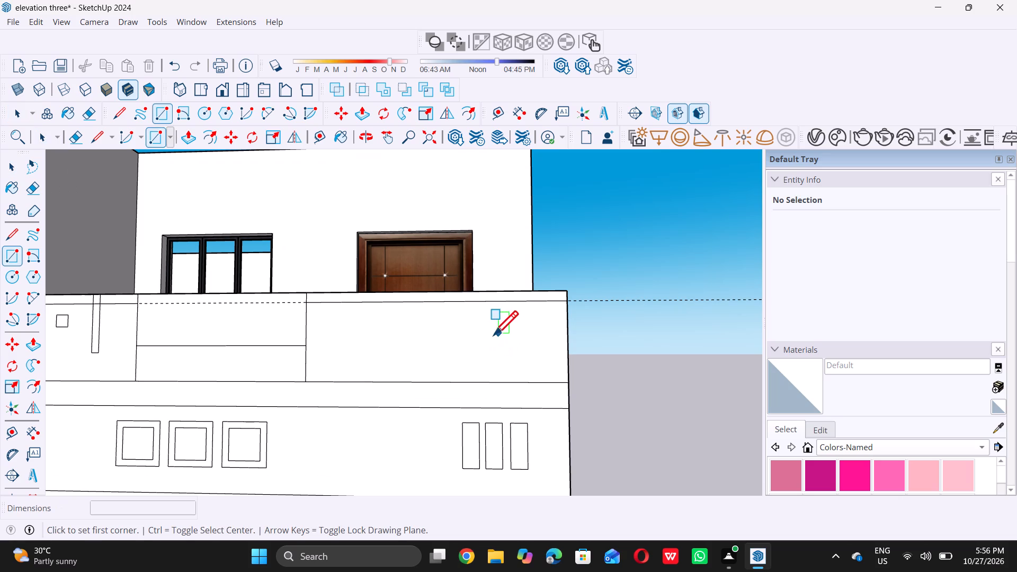
{"action": "middle_click_drag", "start_coordinate": [474, 333], "coordinate": [481, 319]}
{"action": "scroll", "coordinate": [449, 314], "scroll_direction": "up", "scroll_amount": 8}
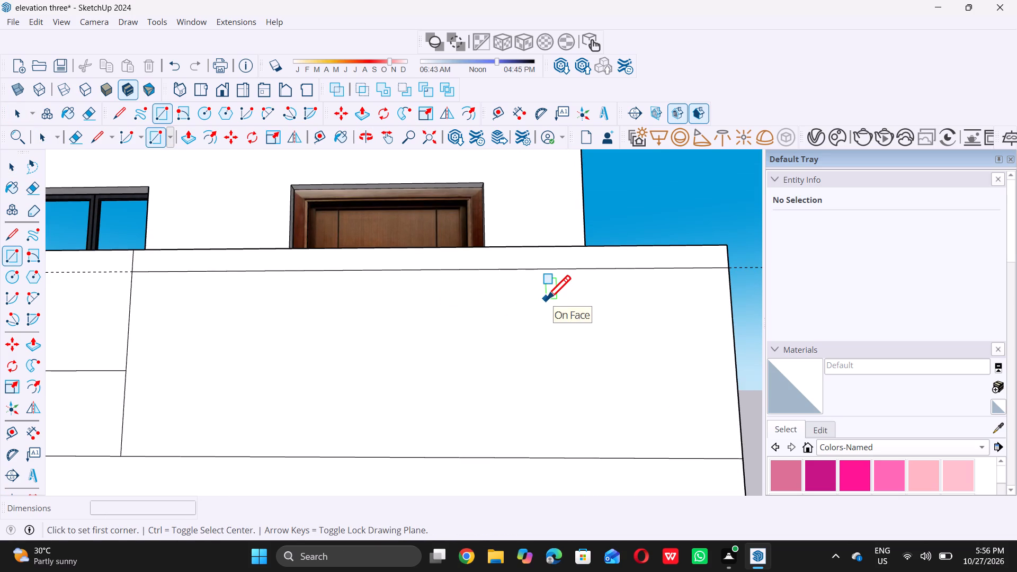
{"action": "left_click", "coordinate": [461, 294]}
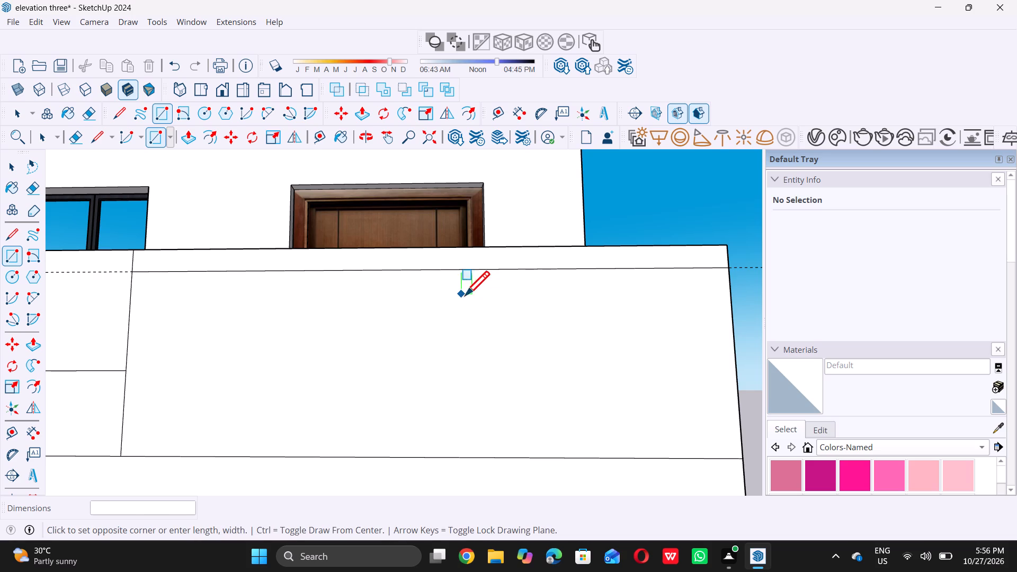
{"action": "left_click", "coordinate": [606, 307]}
{"action": "key", "text": "space"}
Copy the four edges of the parapet's horizontal rectangle straight down by about 3", directly below the original.
{"action": "scroll", "coordinate": [527, 307], "scroll_direction": "up", "scroll_amount": 3}
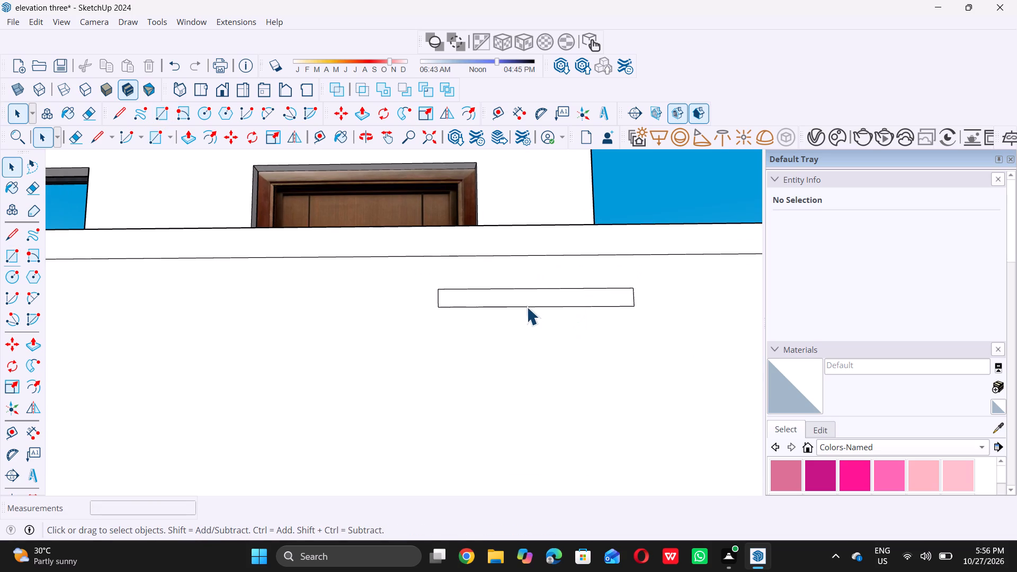
{"action": "scroll", "coordinate": [521, 299], "scroll_direction": "up", "scroll_amount": 2}
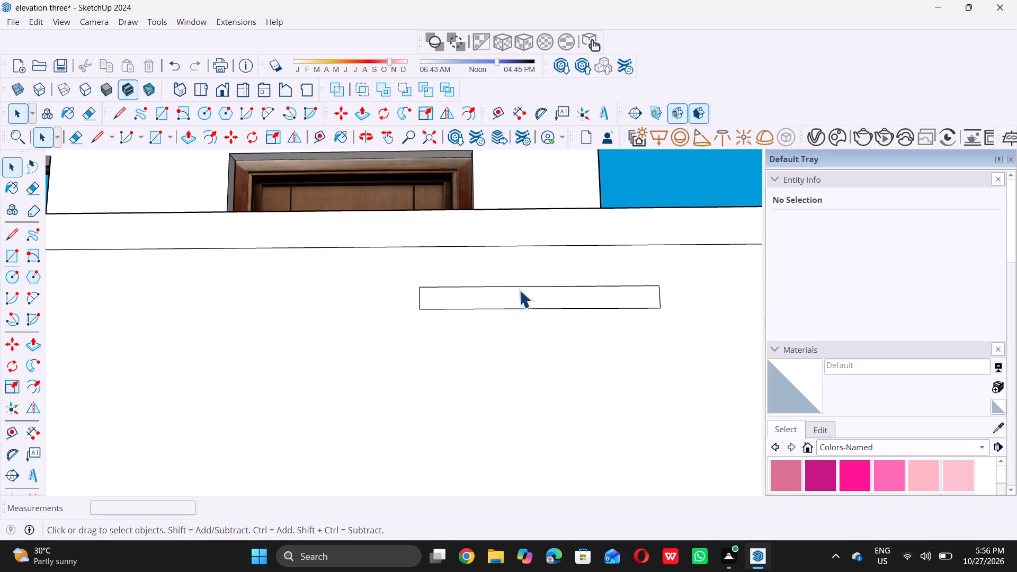
{"action": "left_click", "coordinate": [521, 288]}
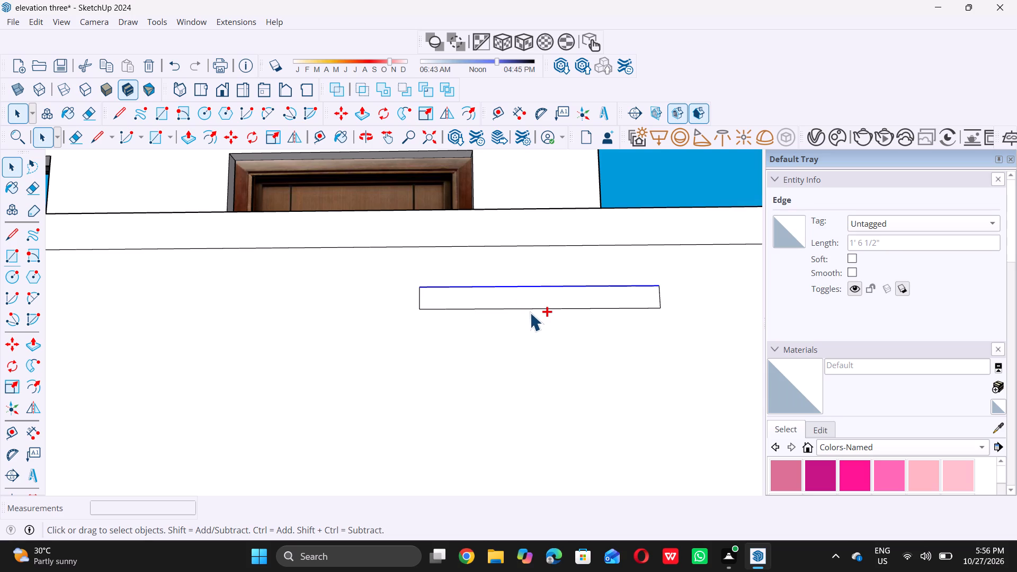
{"action": "left_click", "coordinate": [530, 312], "text": "ctrl"}
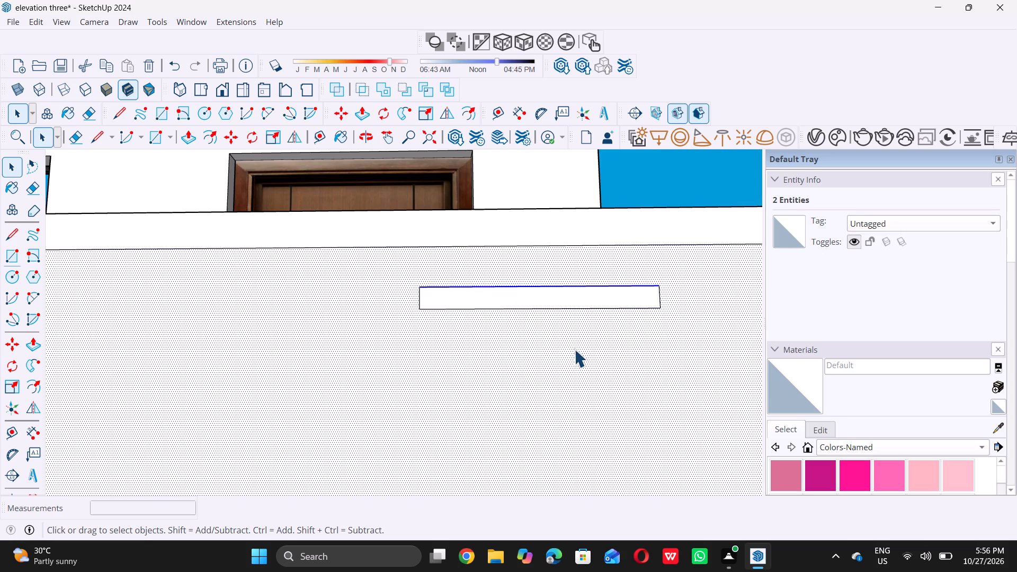
{"action": "left_click", "coordinate": [561, 362], "text": "shift"}
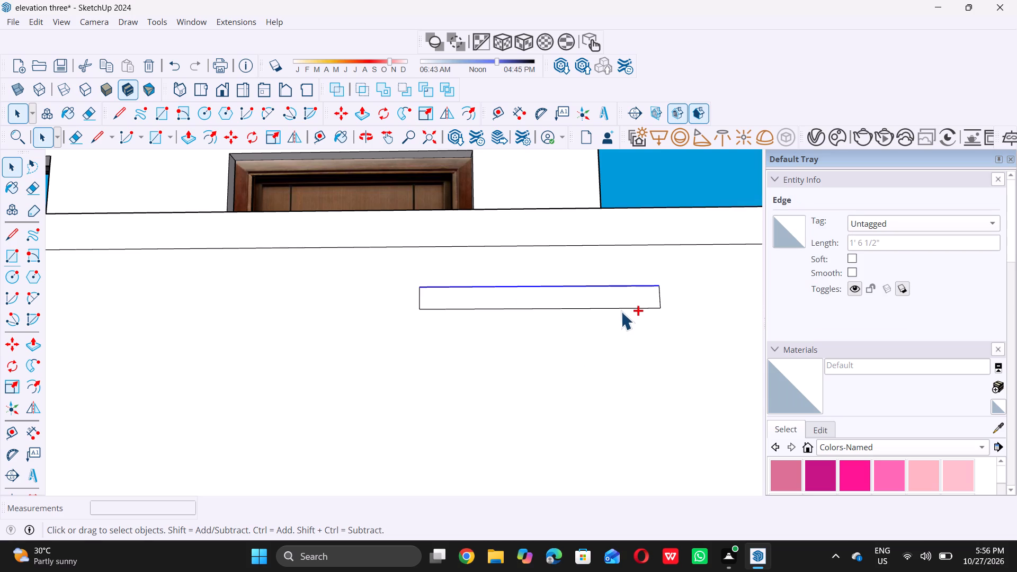
{"action": "left_click", "coordinate": [621, 309], "text": "ctrl"}
{"action": "left_click", "coordinate": [660, 303], "text": "ctrl"}
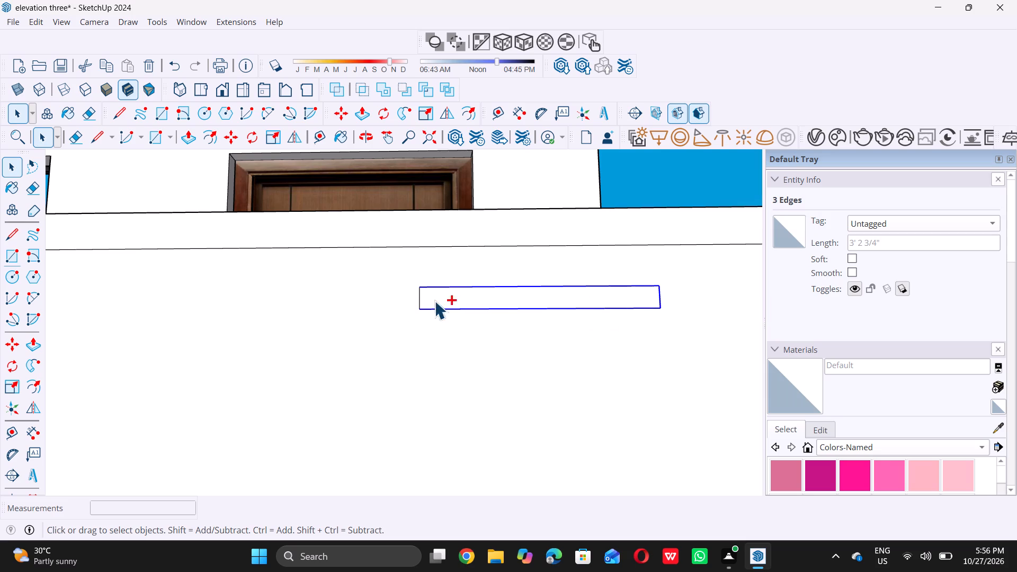
{"action": "left_click", "coordinate": [418, 300], "text": "ctrl"}
{"action": "key", "text": "m"}
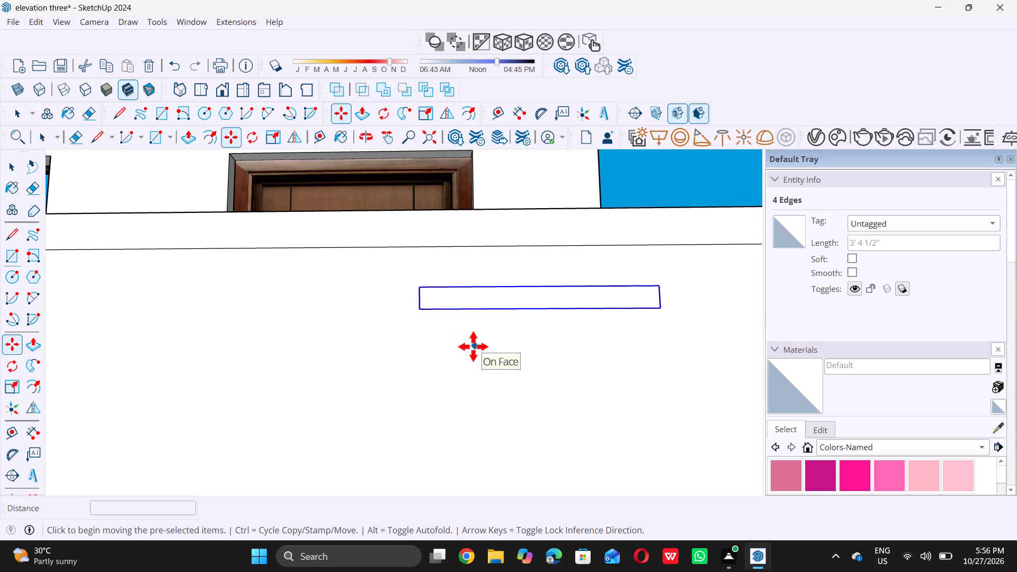
{"action": "left_click", "coordinate": [418, 289]}
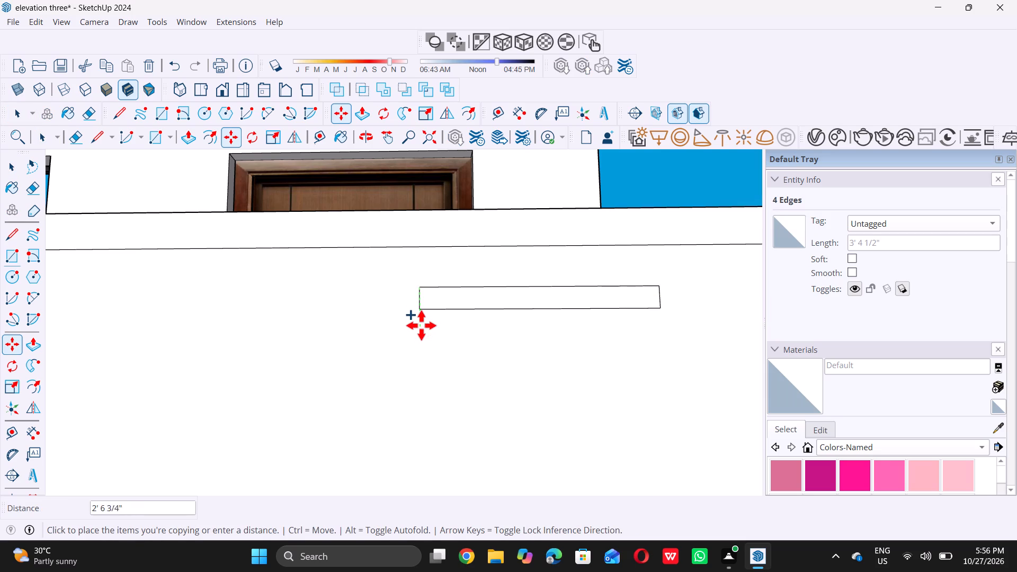
{"action": "scroll", "coordinate": [419, 320], "scroll_direction": "up", "scroll_amount": 5}
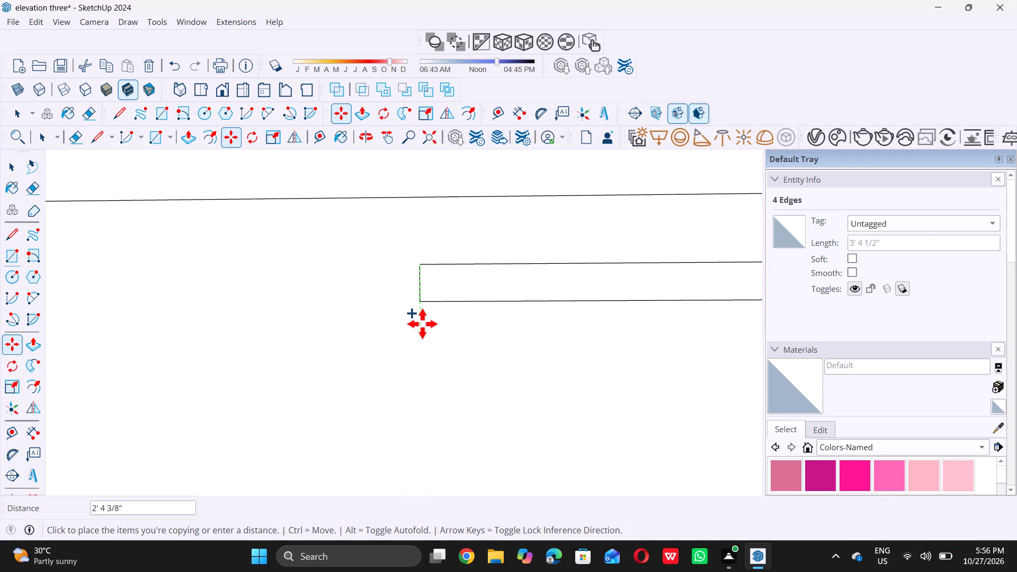
{"action": "scroll", "coordinate": [420, 314], "scroll_direction": "down", "scroll_amount": 7}
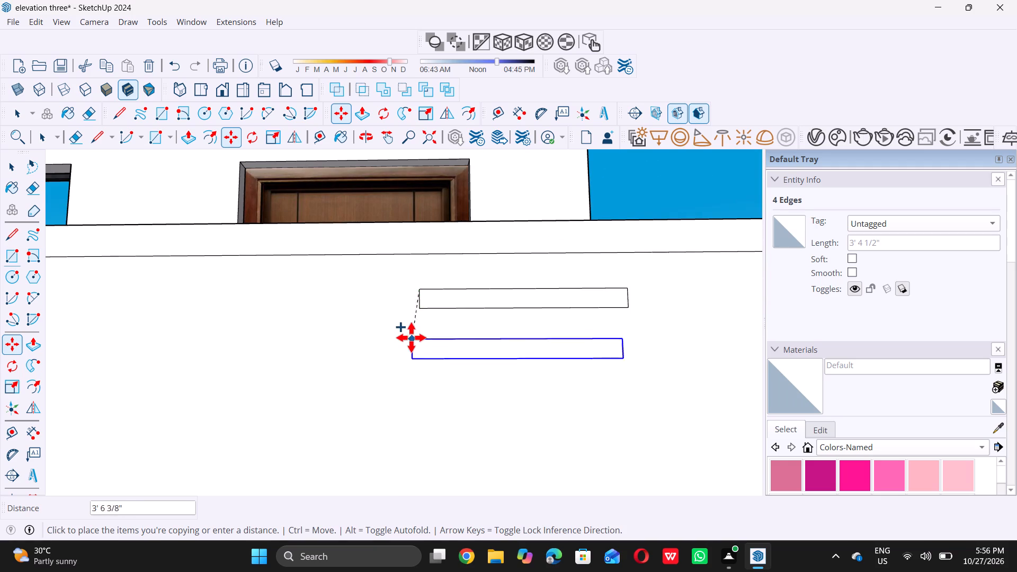
{"action": "middle_click_drag", "start_coordinate": [424, 330], "coordinate": [431, 338]}
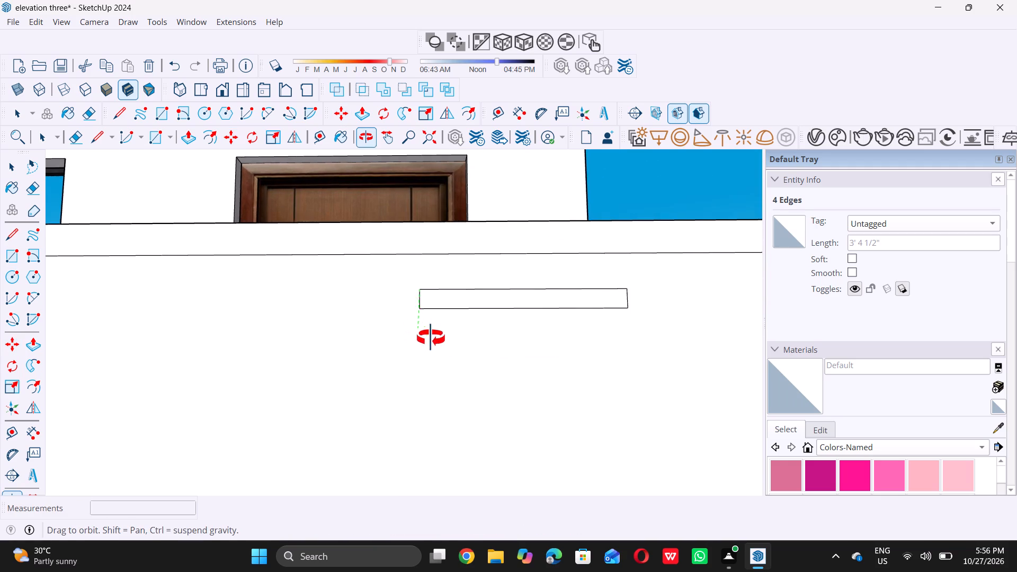
{"action": "middle_click_drag", "start_coordinate": [431, 338], "coordinate": [471, 368]}
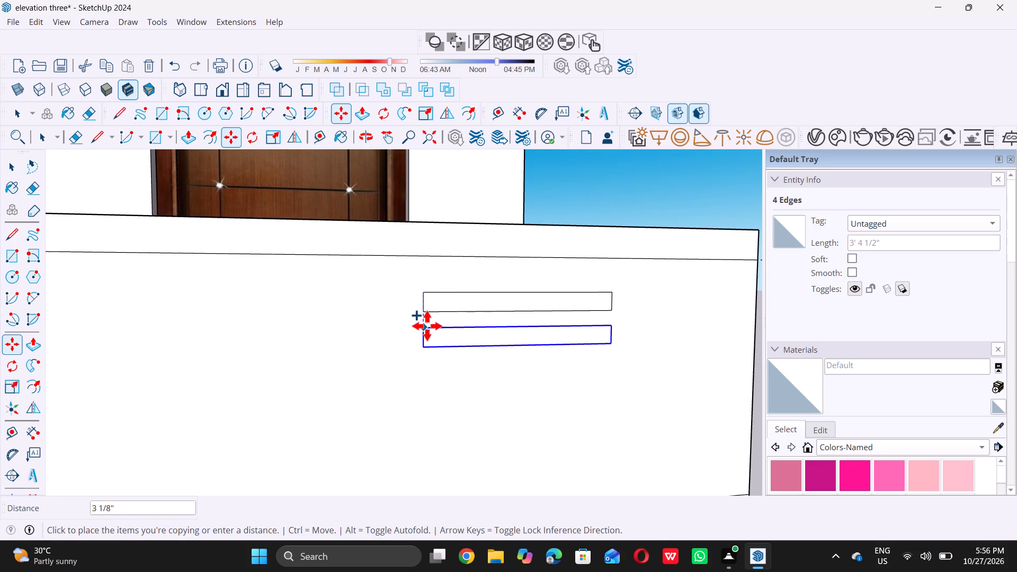
{"action": "left_click", "coordinate": [427, 325]}
Stack three more copies of the rectangle down the parapet, offset successively by about 3 5/16", 3 7/16" and 3 13/16".
{"action": "left_click", "coordinate": [426, 327]}
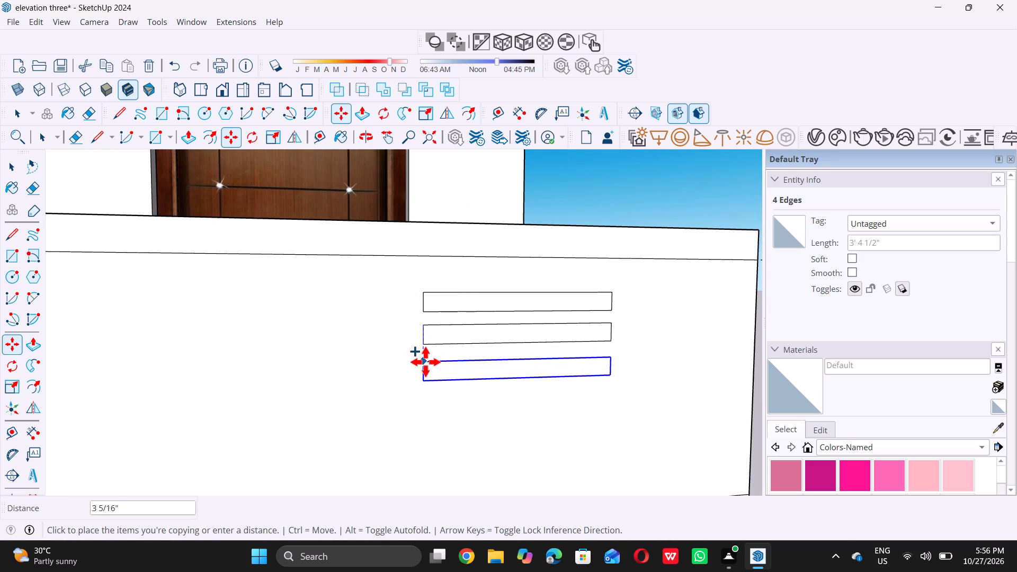
{"action": "left_click", "coordinate": [425, 362]}
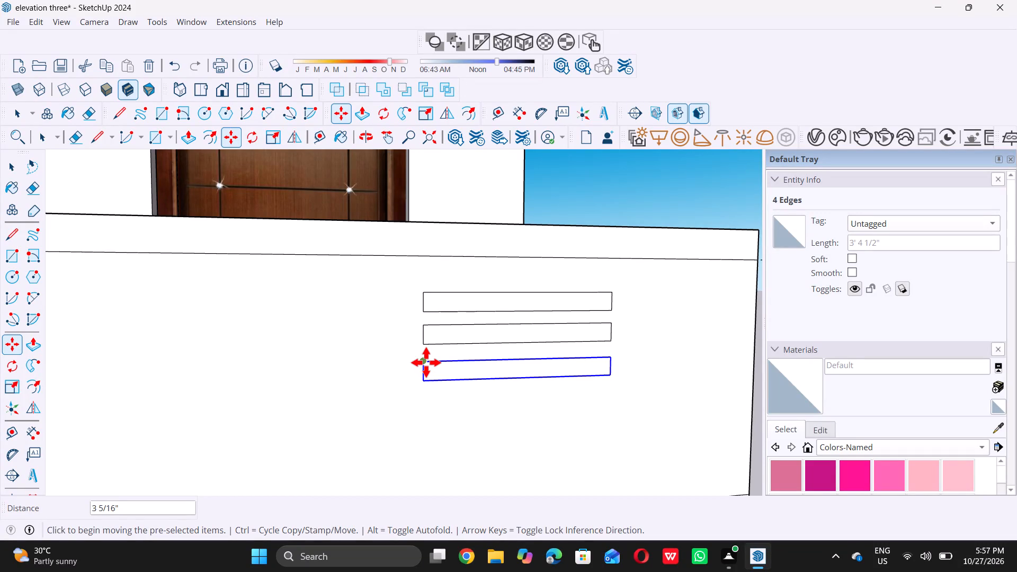
{"action": "left_click", "coordinate": [423, 362]}
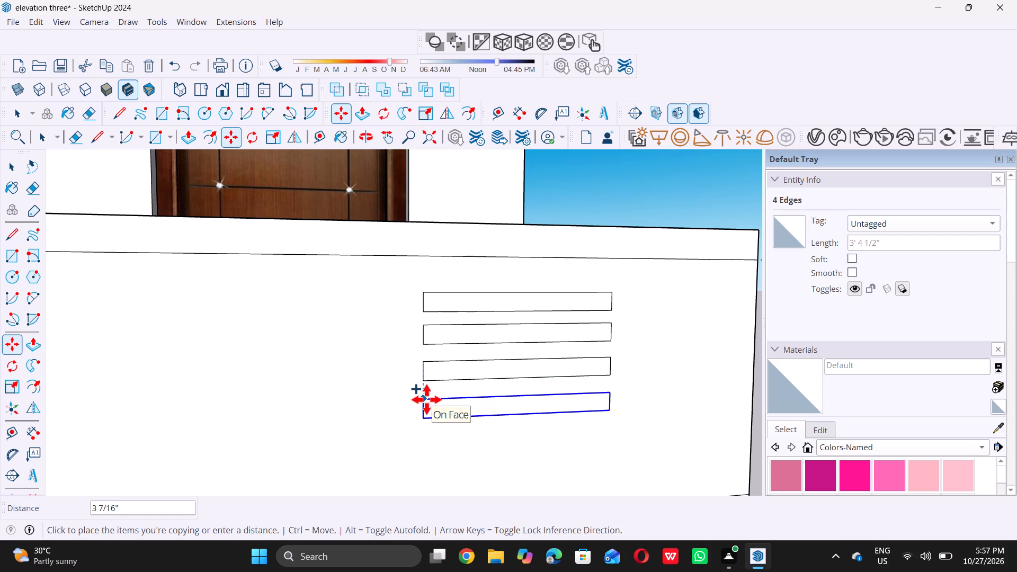
{"action": "double_click", "coordinate": [426, 399]}
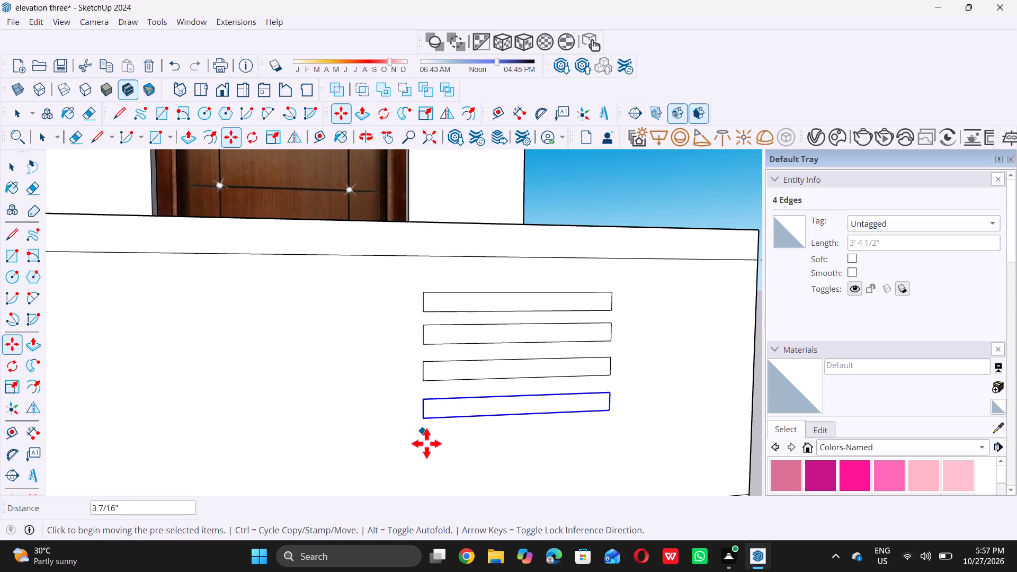
{"action": "left_click", "coordinate": [424, 400]}
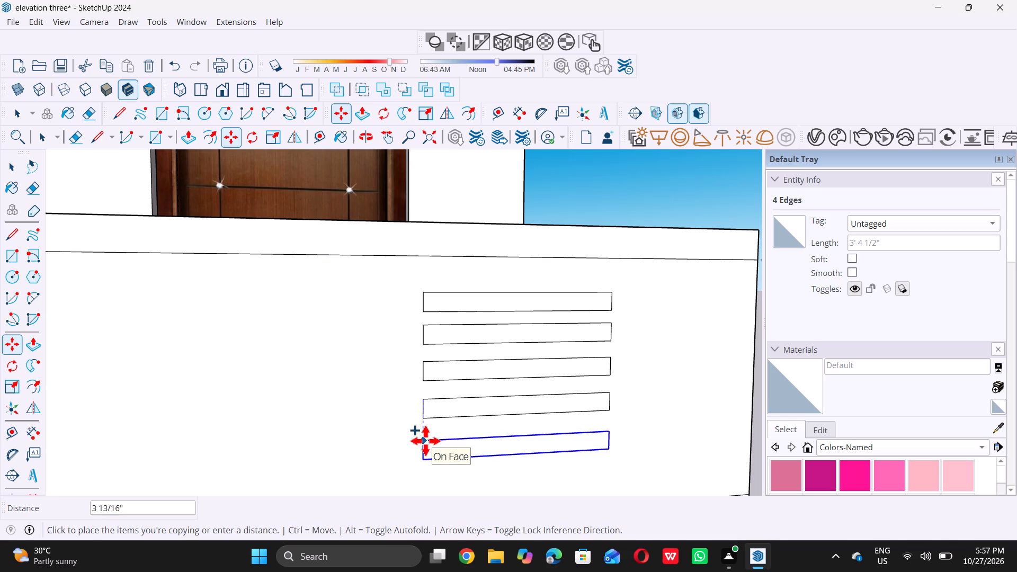
{"action": "left_click", "coordinate": [425, 441]}
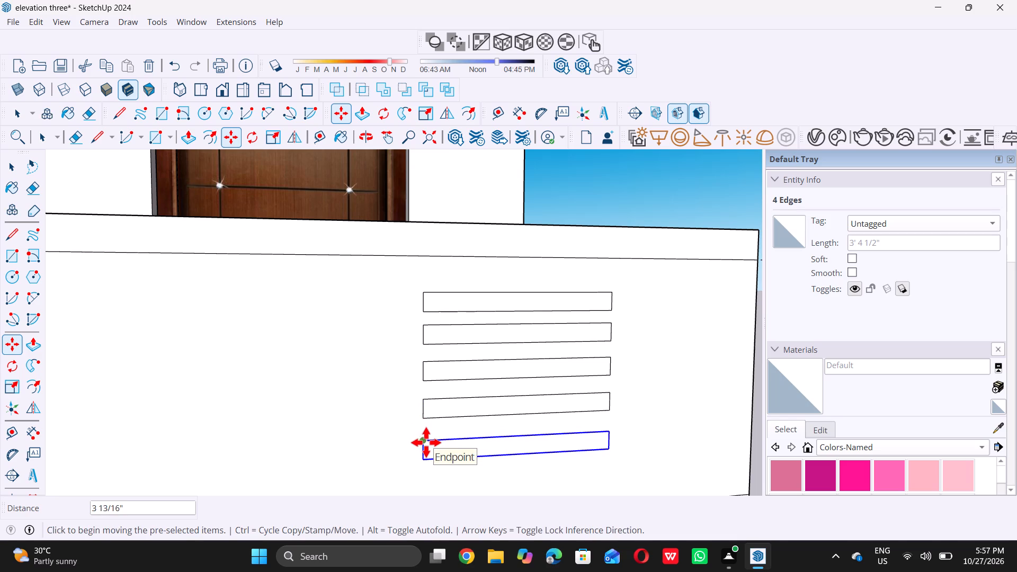
Copy the lowest rectangle down about 3 3/16" to form the sixth bar near the parapet's base, and clear the selection.
{"action": "left_click", "coordinate": [424, 442]}
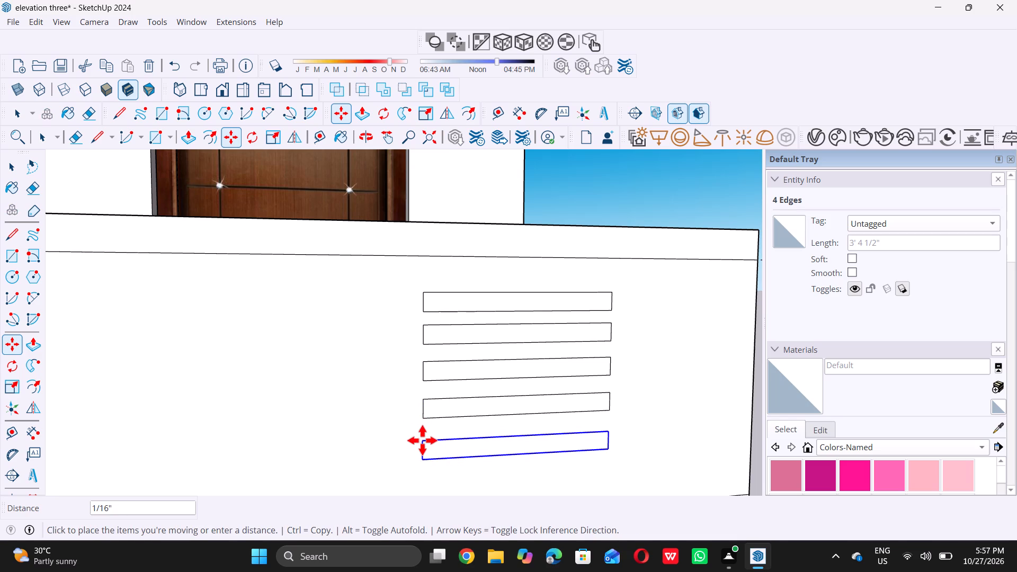
{"action": "scroll", "coordinate": [418, 467], "scroll_direction": "down", "scroll_amount": 7}
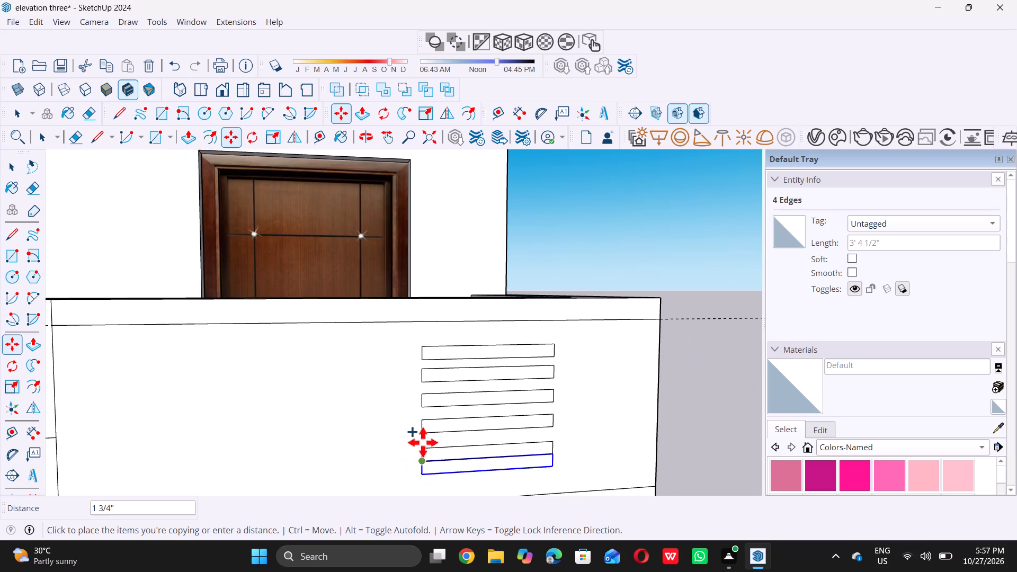
{"action": "scroll", "coordinate": [423, 442], "scroll_direction": "down", "scroll_amount": 3}
{"action": "scroll", "coordinate": [422, 449], "scroll_direction": "up", "scroll_amount": 6}
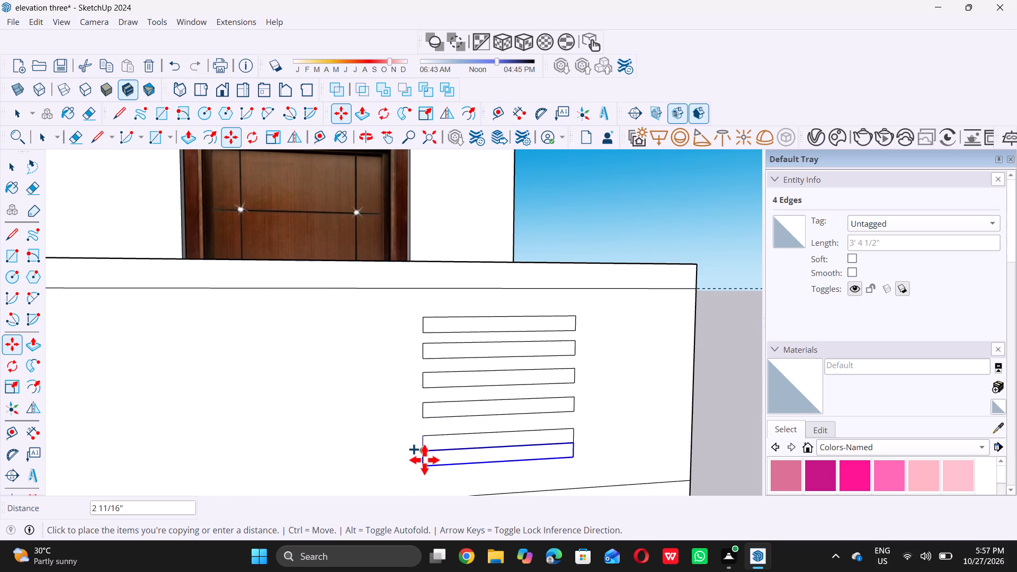
{"action": "scroll", "coordinate": [424, 461], "scroll_direction": "up", "scroll_amount": 4}
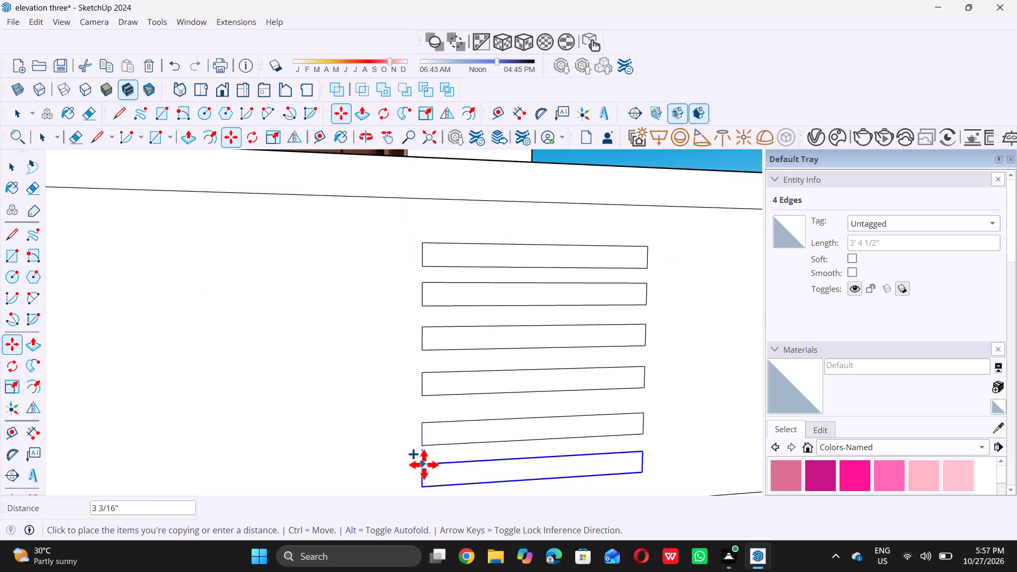
{"action": "left_click", "coordinate": [424, 464]}
{"action": "key", "text": "space"}
{"action": "scroll", "coordinate": [418, 470], "scroll_direction": "down", "scroll_amount": 6}
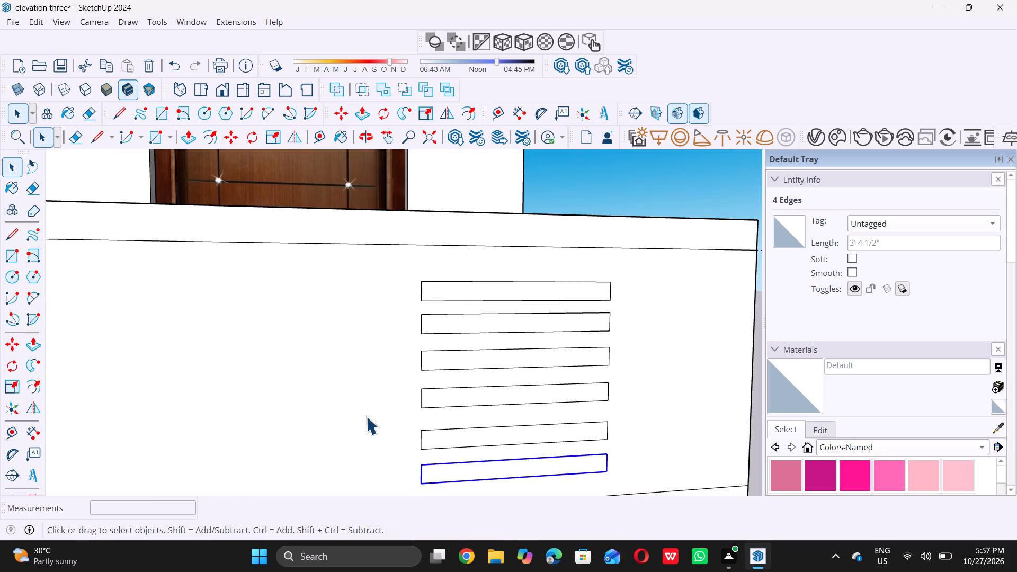
{"action": "scroll", "coordinate": [366, 416], "scroll_direction": "down", "scroll_amount": 9}
{"action": "key", "text": "space"}
{"action": "scroll", "coordinate": [515, 380], "scroll_direction": "down", "scroll_amount": 3}
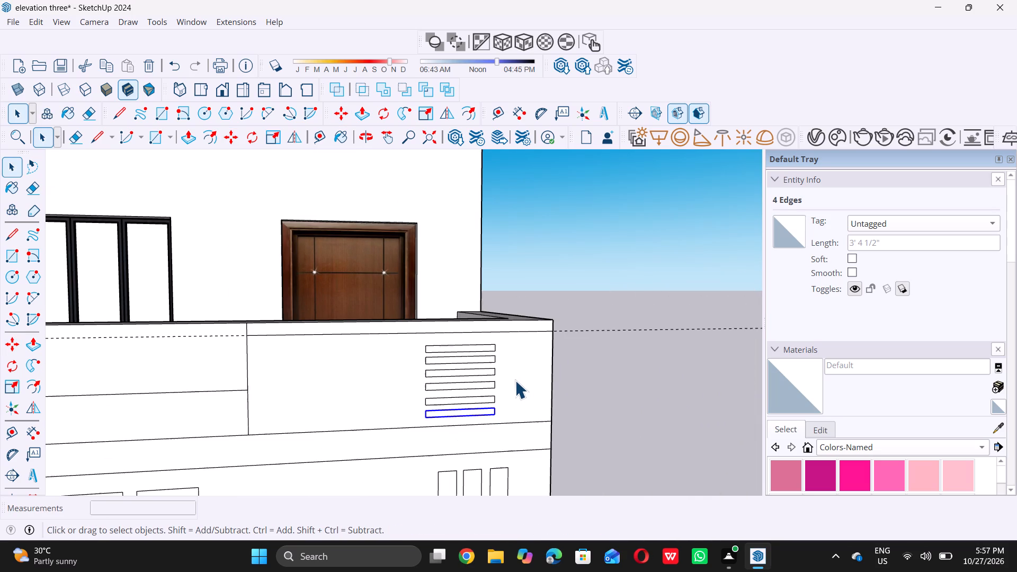
{"action": "left_click", "coordinate": [612, 387]}
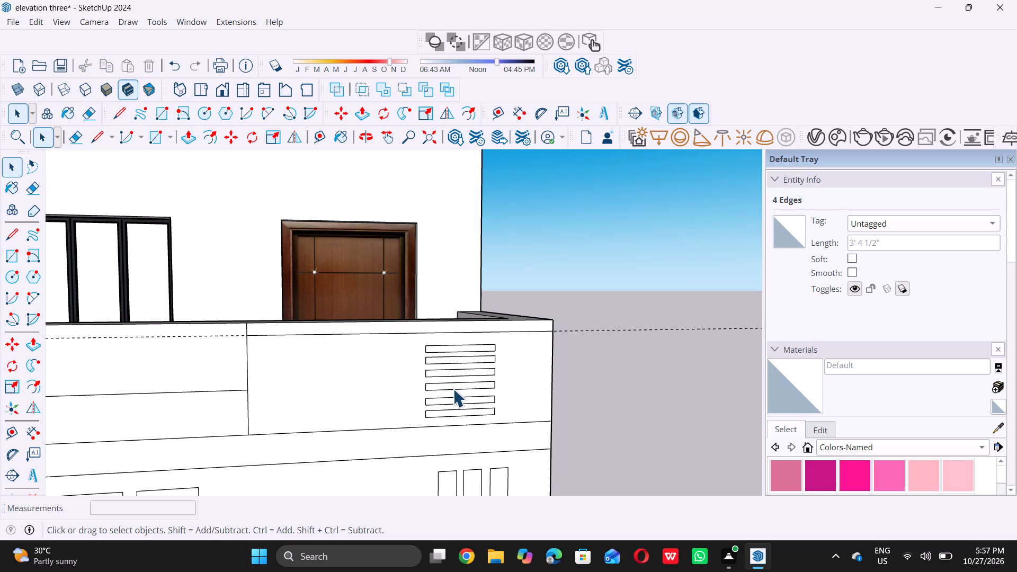
Shorten the six stacked parapet bars by moving their right-end edges inward together by about 7 7/8", and clear the selection.
{"action": "middle_click_drag", "start_coordinate": [444, 386], "coordinate": [406, 370]}
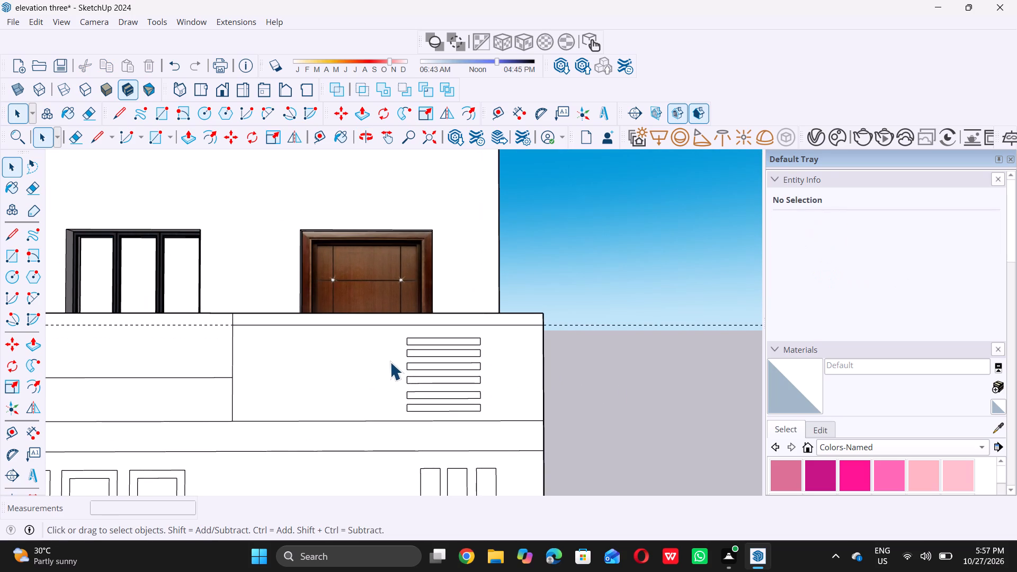
{"action": "scroll", "coordinate": [415, 390], "scroll_direction": "up", "scroll_amount": 2}
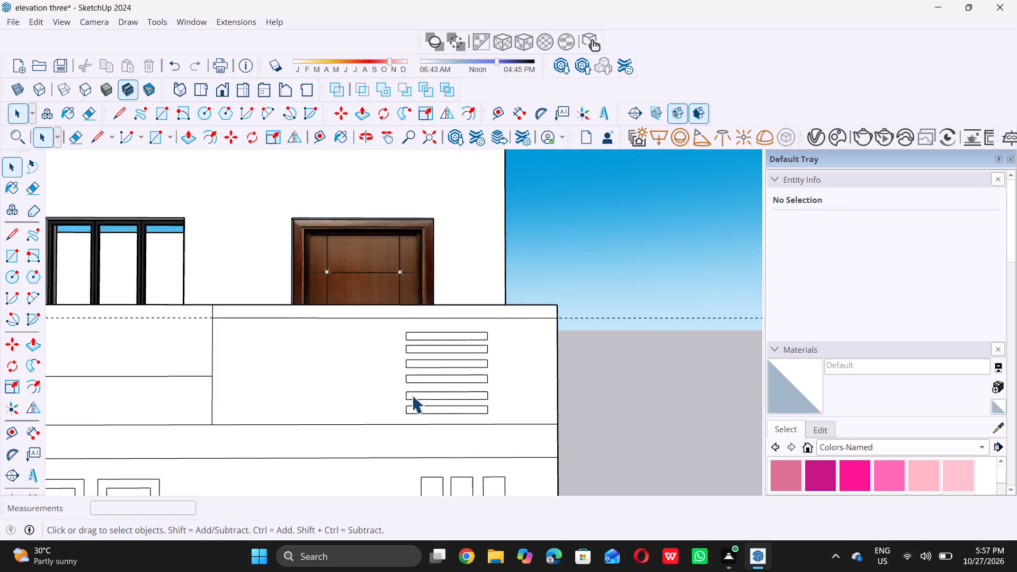
{"action": "scroll", "coordinate": [412, 395], "scroll_direction": "up", "scroll_amount": 3}
{"action": "scroll", "coordinate": [466, 392], "scroll_direction": "up", "scroll_amount": 5}
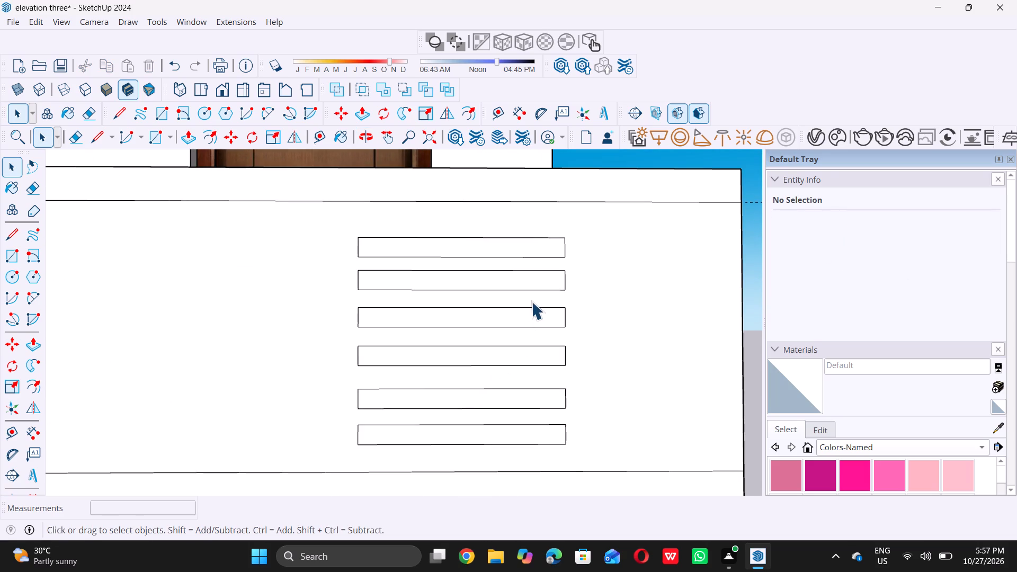
{"action": "left_click_drag", "start_coordinate": [541, 227], "coordinate": [572, 315], "text": "ctrl"}
{"action": "left_click_drag", "start_coordinate": [572, 315], "coordinate": [576, 325], "text": "ctrl"}
{"action": "scroll", "coordinate": [508, 279], "scroll_direction": "down", "scroll_amount": 5, "text": "ctrl"}
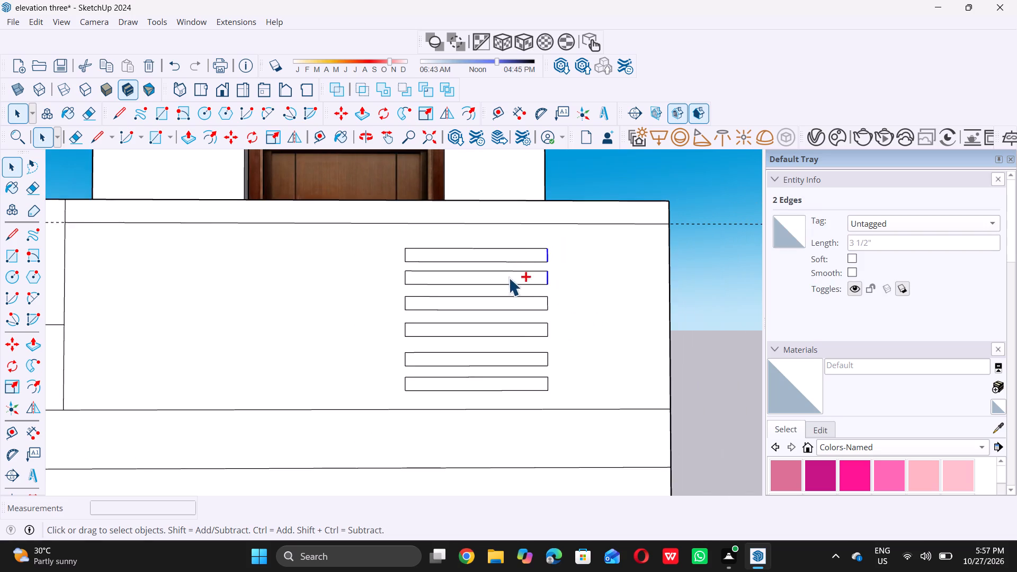
{"action": "scroll", "coordinate": [524, 362], "scroll_direction": "up", "scroll_amount": 4, "text": "ctrl"}
{"action": "left_click_drag", "start_coordinate": [534, 257], "coordinate": [564, 374], "text": "ctrl"}
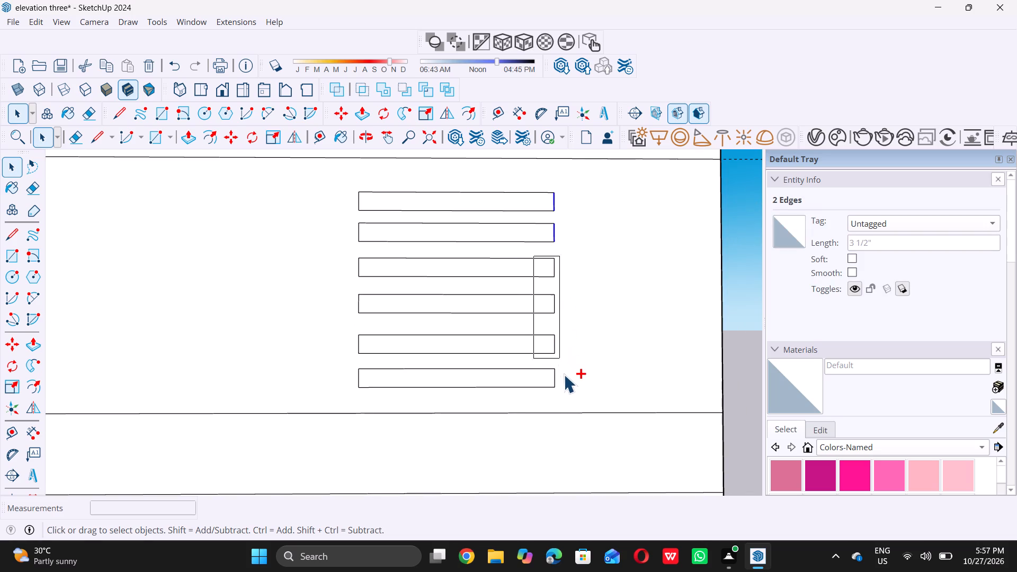
{"action": "left_click_drag", "start_coordinate": [564, 374], "coordinate": [568, 395], "text": "ctrl"}
{"action": "scroll", "coordinate": [558, 398], "scroll_direction": "down", "scroll_amount": 4, "text": "ctrl"}
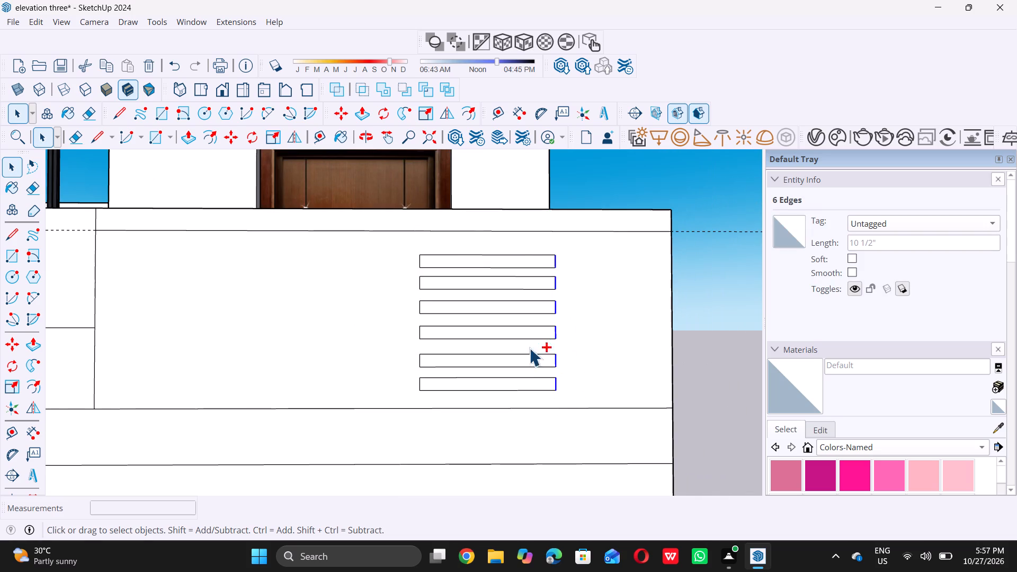
{"action": "scroll", "coordinate": [555, 245], "scroll_direction": "up", "scroll_amount": 4, "text": "ctrl"}
{"action": "key", "text": "m"}
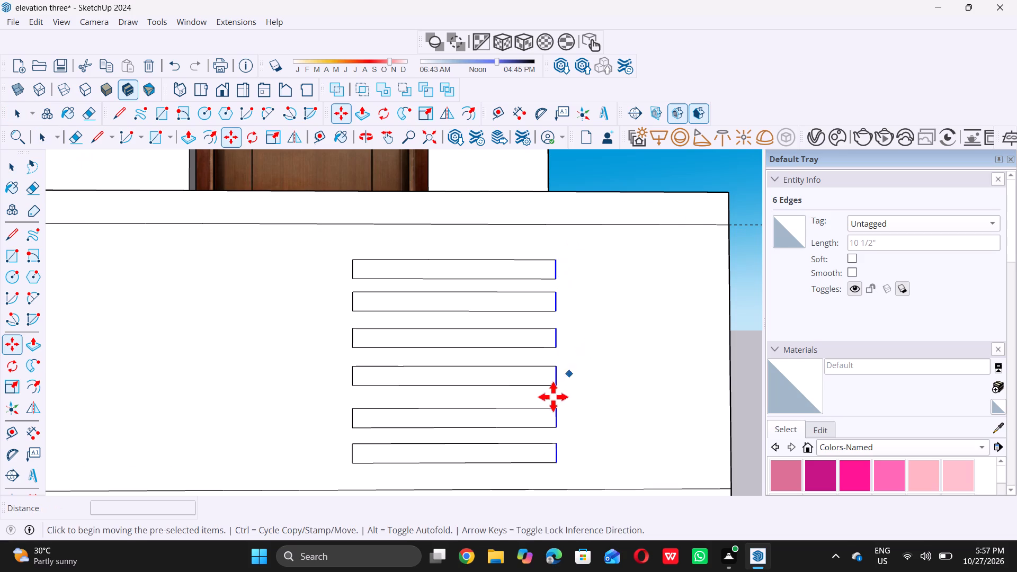
{"action": "left_click", "coordinate": [555, 460]}
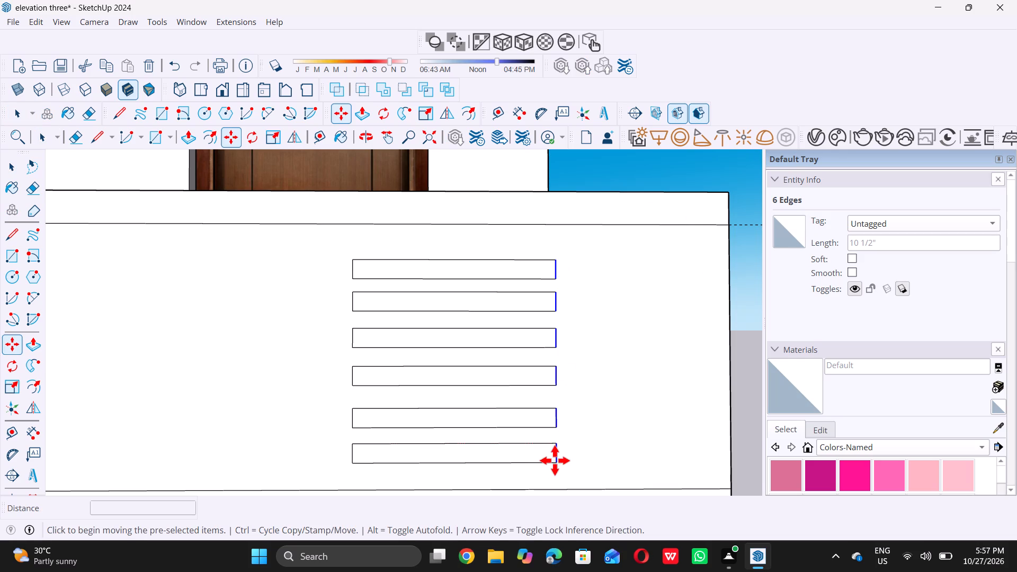
{"action": "left_click", "coordinate": [555, 460]}
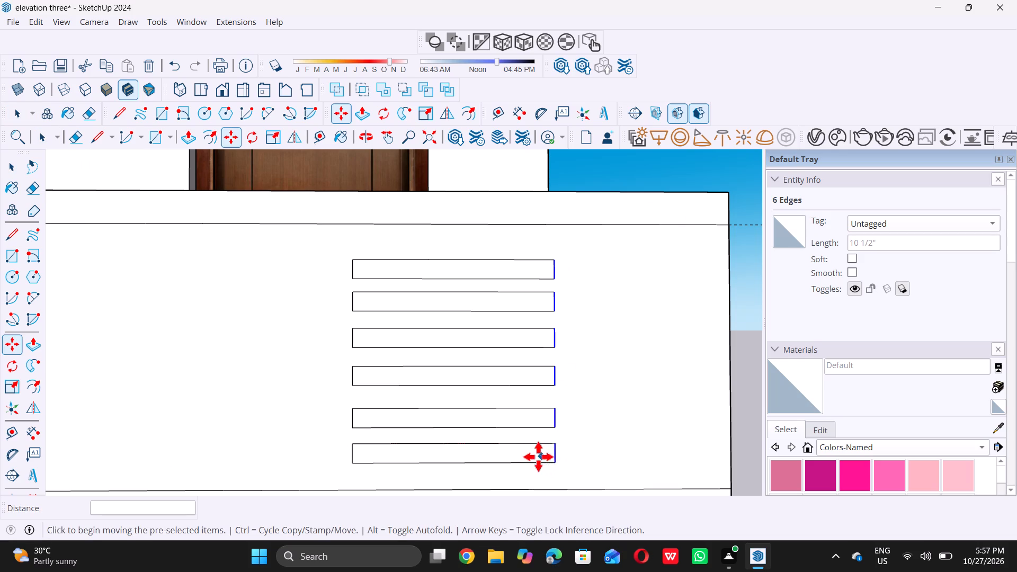
{"action": "left_click", "coordinate": [553, 462]}
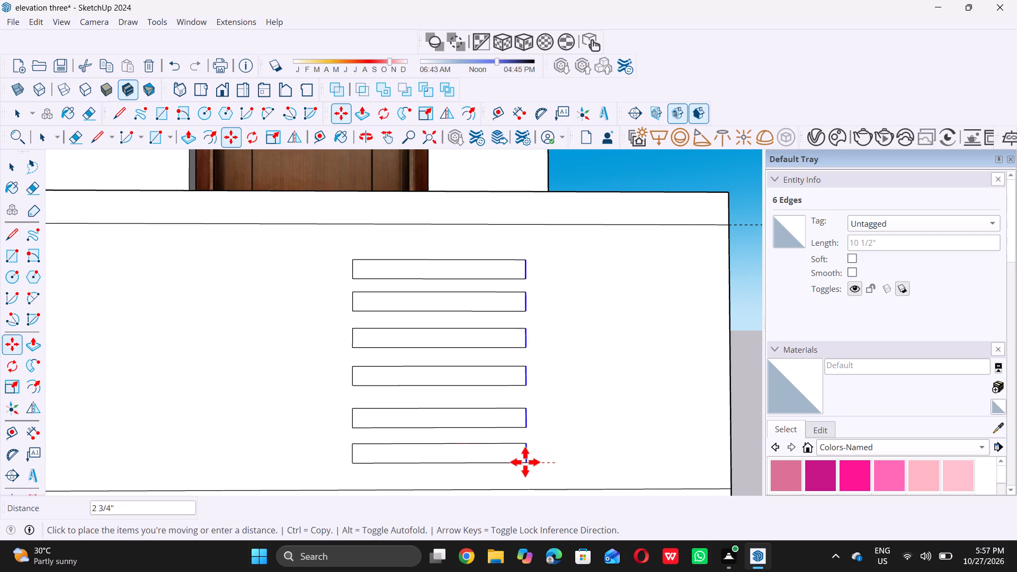
{"action": "left_click", "coordinate": [469, 462]}
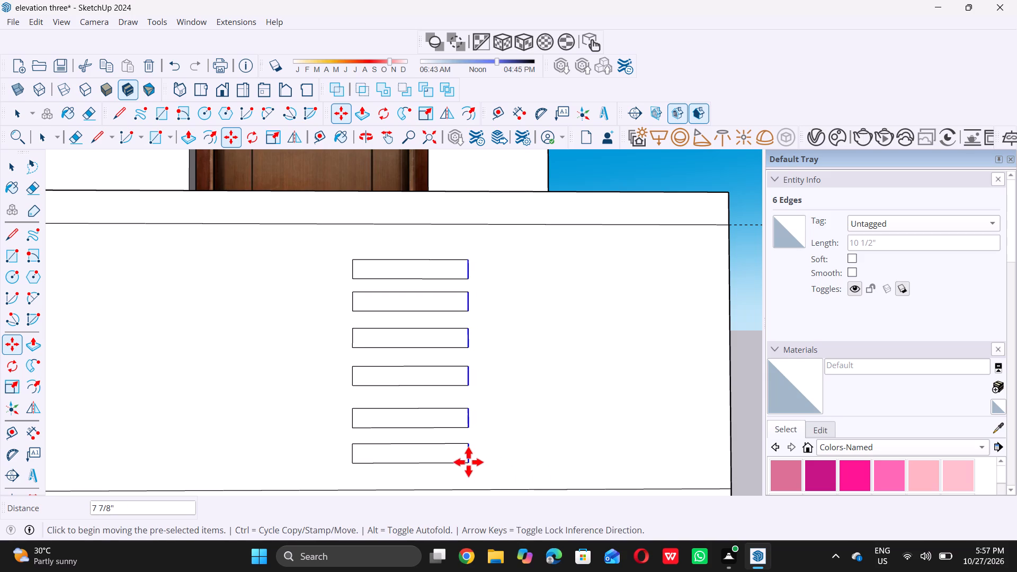
{"action": "key", "text": "space"}
{"action": "scroll", "coordinate": [478, 436], "scroll_direction": "down", "scroll_amount": 6}
{"action": "scroll", "coordinate": [452, 393], "scroll_direction": "down", "scroll_amount": 2}
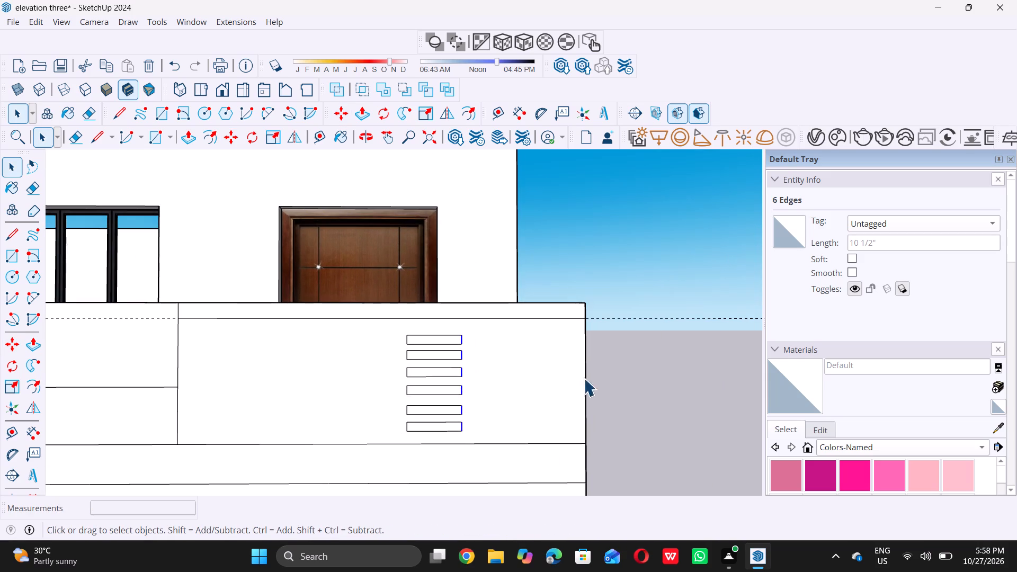
{"action": "left_click", "coordinate": [653, 378]}
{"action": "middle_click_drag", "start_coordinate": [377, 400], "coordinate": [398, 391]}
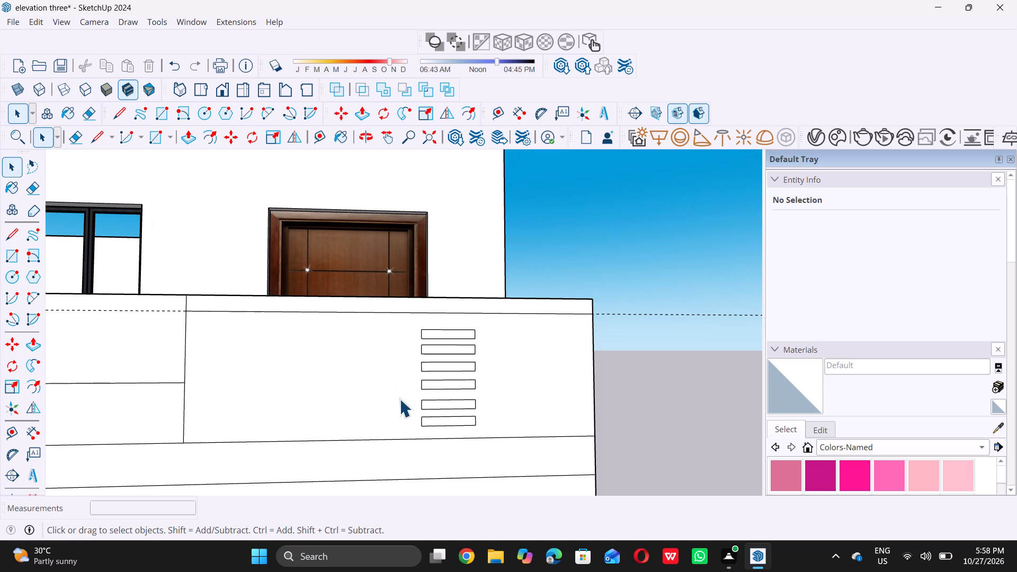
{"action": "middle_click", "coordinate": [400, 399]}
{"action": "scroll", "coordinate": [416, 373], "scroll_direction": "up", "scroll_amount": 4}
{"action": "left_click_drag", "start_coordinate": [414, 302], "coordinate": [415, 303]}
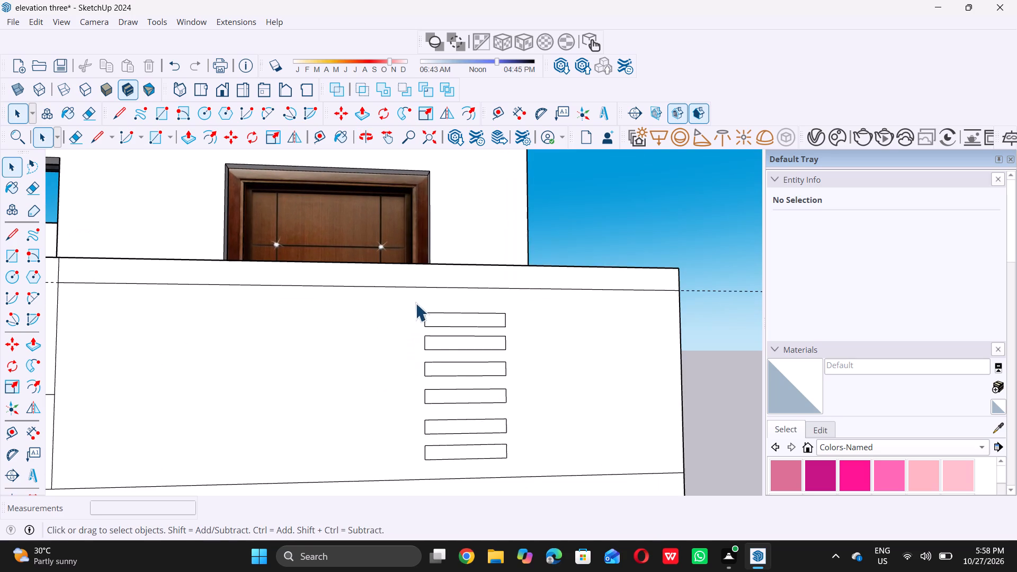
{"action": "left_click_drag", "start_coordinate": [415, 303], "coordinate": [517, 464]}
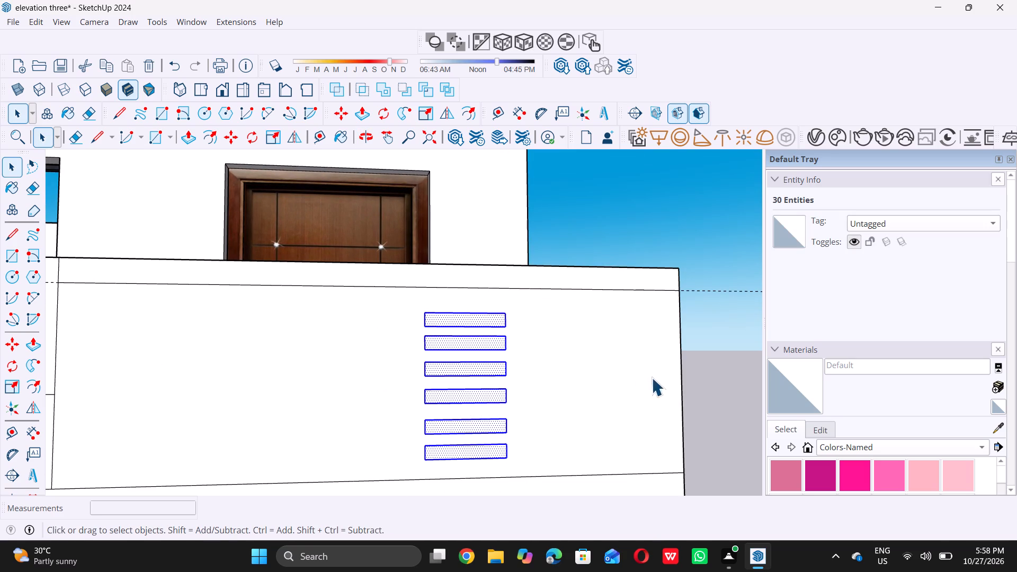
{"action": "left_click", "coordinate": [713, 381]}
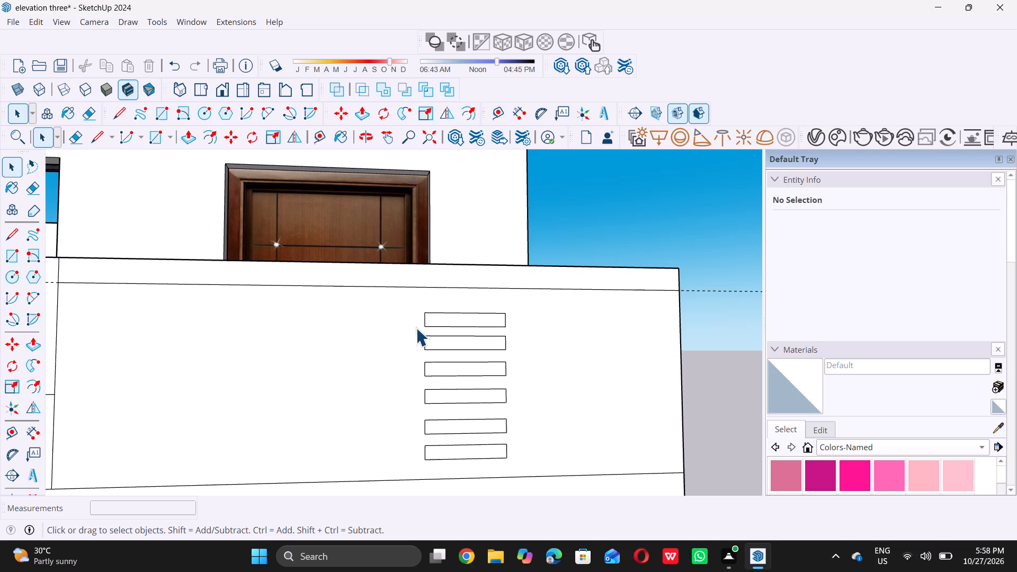
Move all the edges of the six stacked bars together about 10 1/8" horizontally toward the parapet's right end, and clear the selection.
{"action": "left_click_drag", "start_coordinate": [423, 307], "coordinate": [470, 364], "text": "ctrl"}
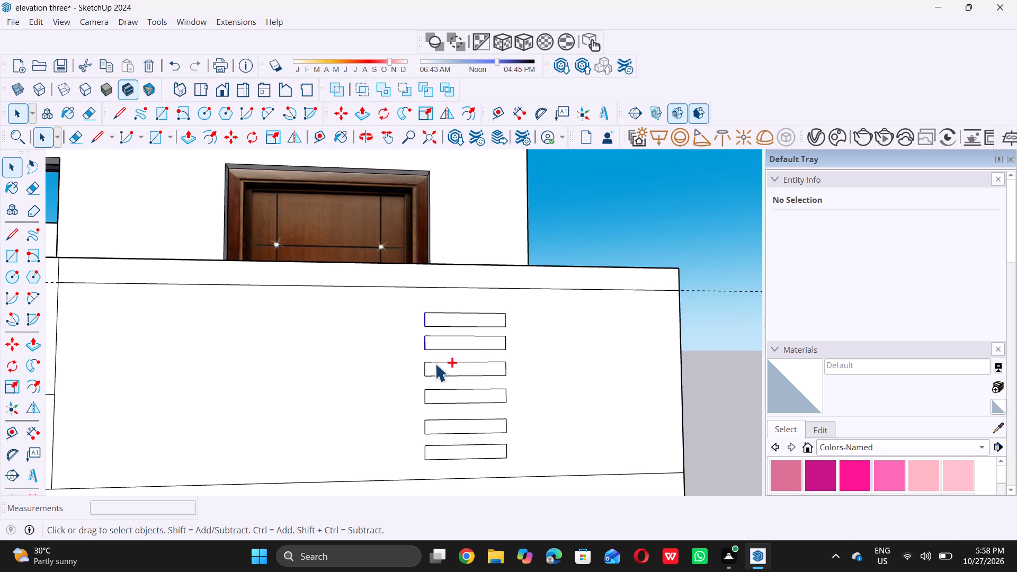
{"action": "left_click_drag", "start_coordinate": [407, 352], "coordinate": [480, 464], "text": "ctrl"}
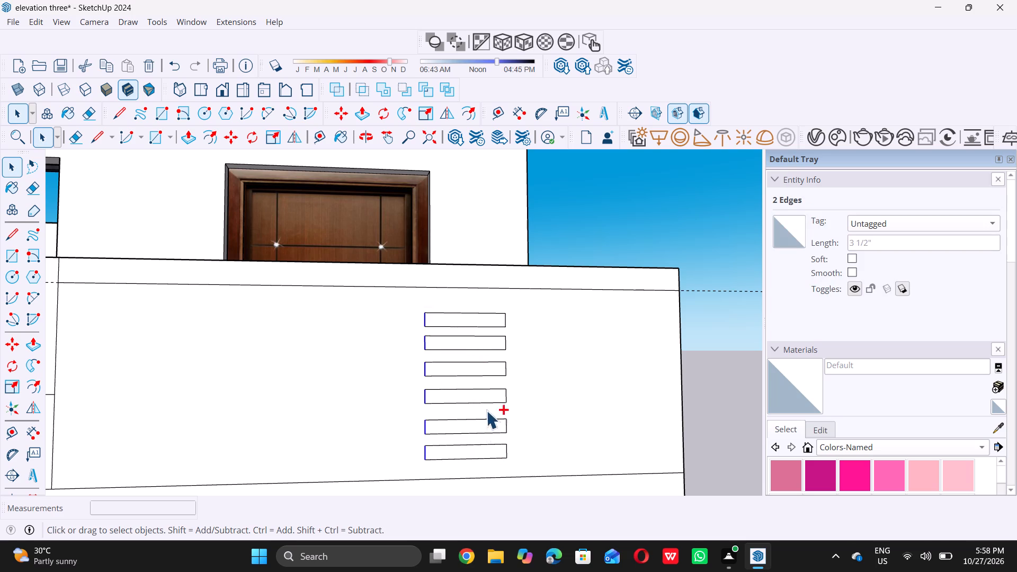
{"action": "left_click_drag", "start_coordinate": [466, 309], "coordinate": [515, 476], "text": "ctrl"}
{"action": "scroll", "coordinate": [466, 425], "scroll_direction": "up", "scroll_amount": 4, "text": "ctrl"}
{"action": "left_click_drag", "start_coordinate": [391, 247], "coordinate": [508, 288], "text": "ctrl"}
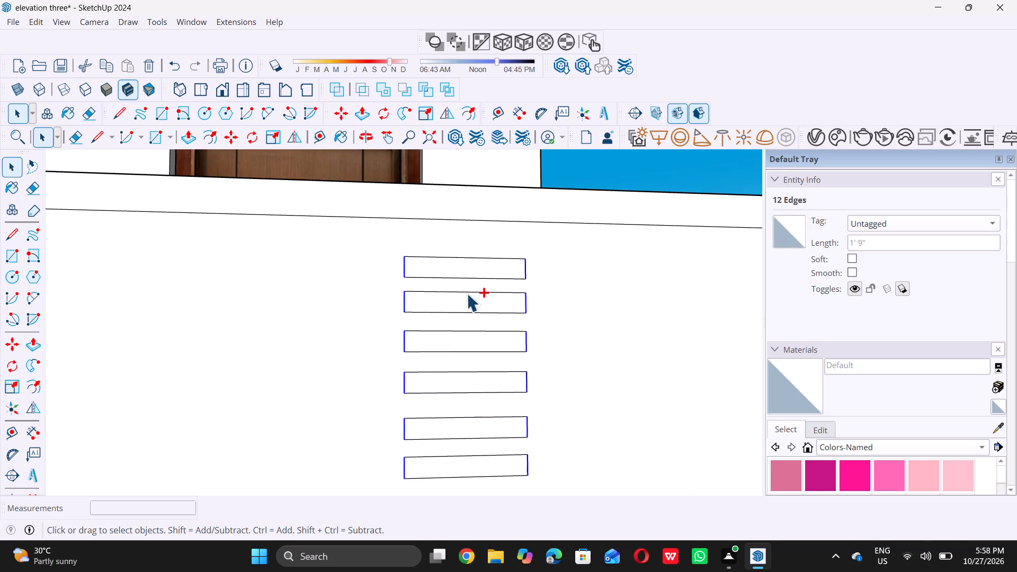
{"action": "left_click", "coordinate": [463, 280], "text": "ctrl"}
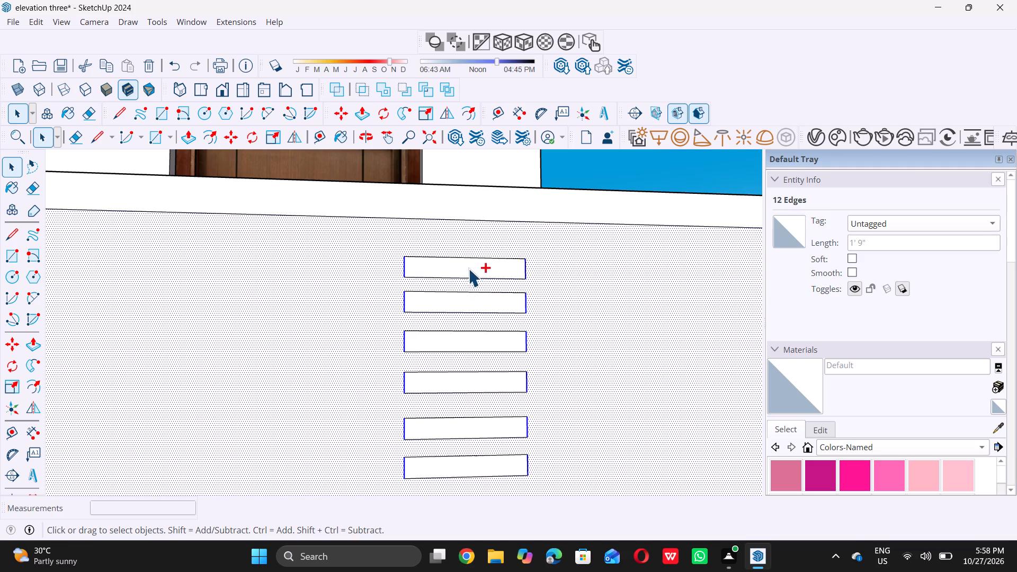
{"action": "left_click", "coordinate": [584, 312], "text": "shift"}
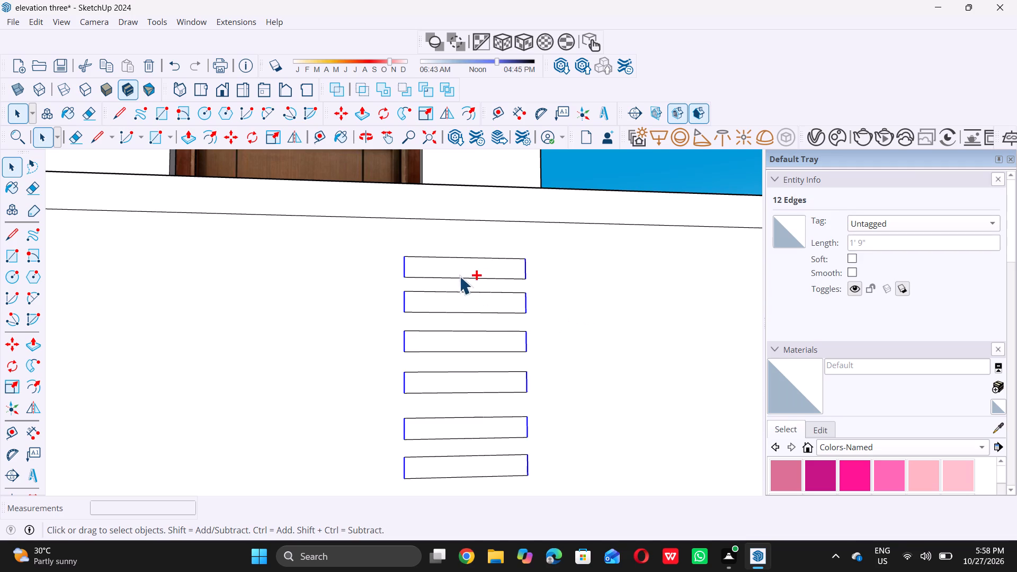
{"action": "left_click", "coordinate": [459, 278], "text": "ctrl"}
{"action": "left_click", "coordinate": [468, 259], "text": "ctrl"}
{"action": "left_click", "coordinate": [466, 314], "text": "ctrl"}
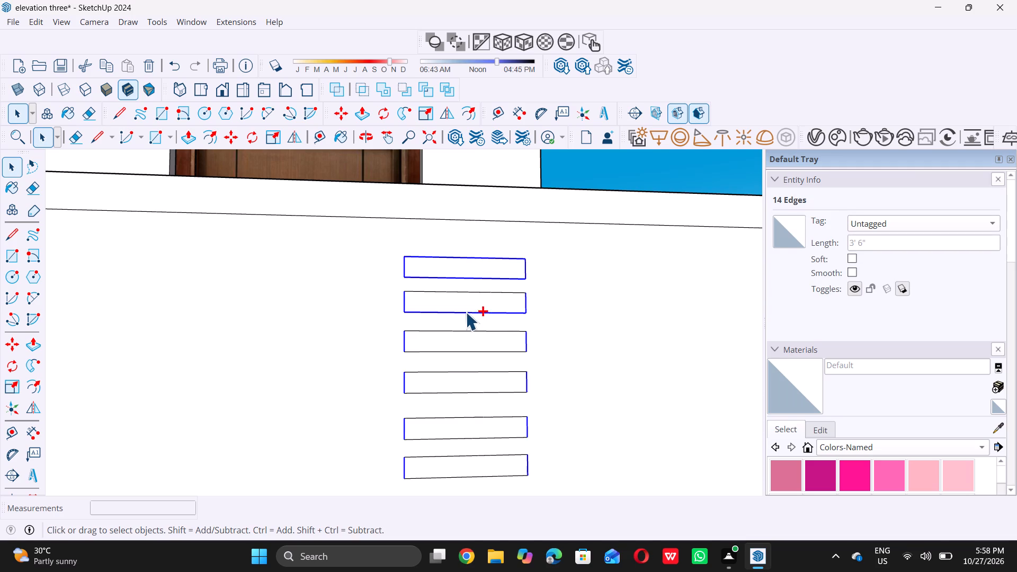
{"action": "left_click", "coordinate": [470, 292], "text": "ctrl"}
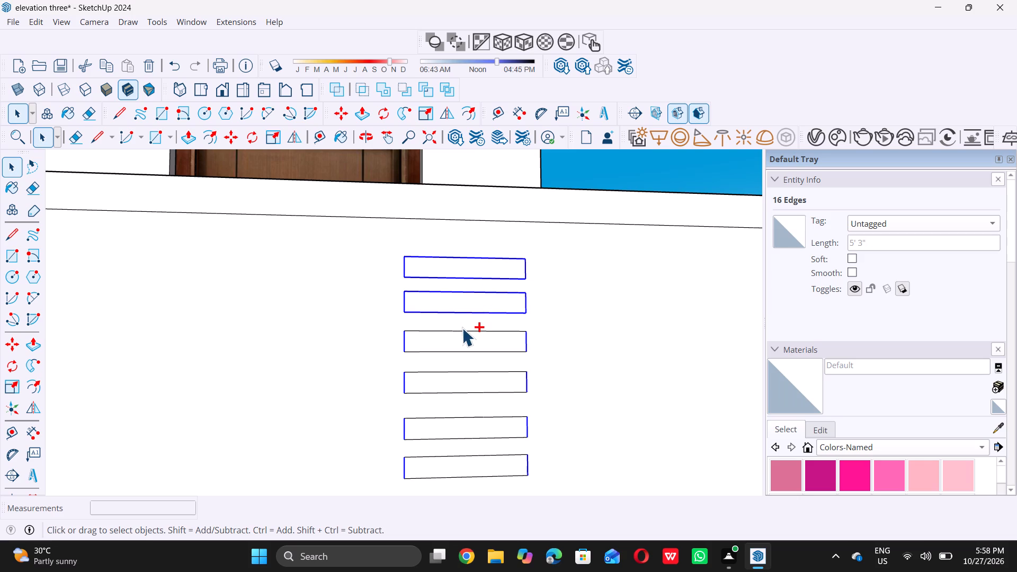
{"action": "left_click", "coordinate": [463, 332], "text": "ctrl"}
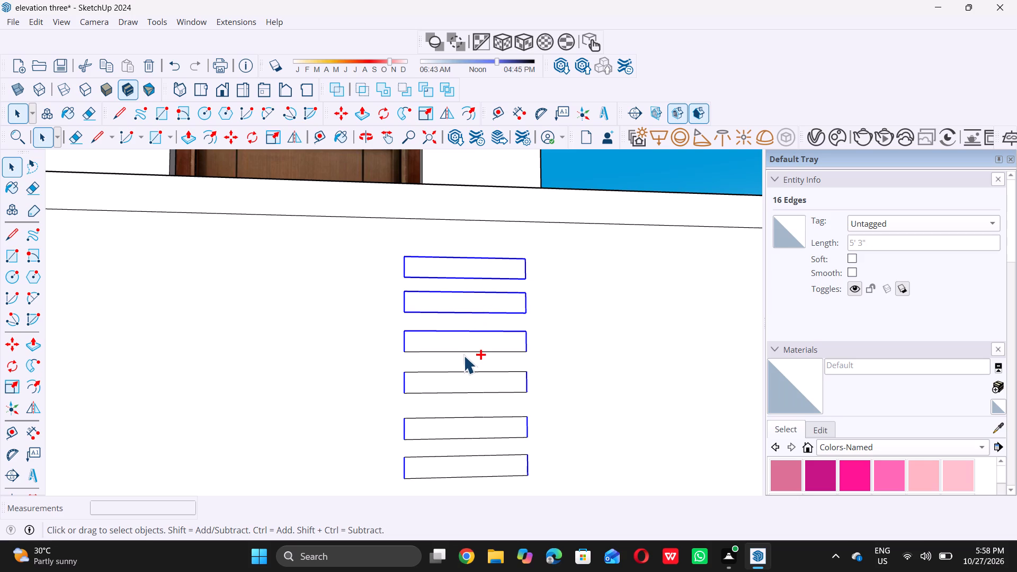
{"action": "left_click", "coordinate": [465, 353], "text": "ctrl"}
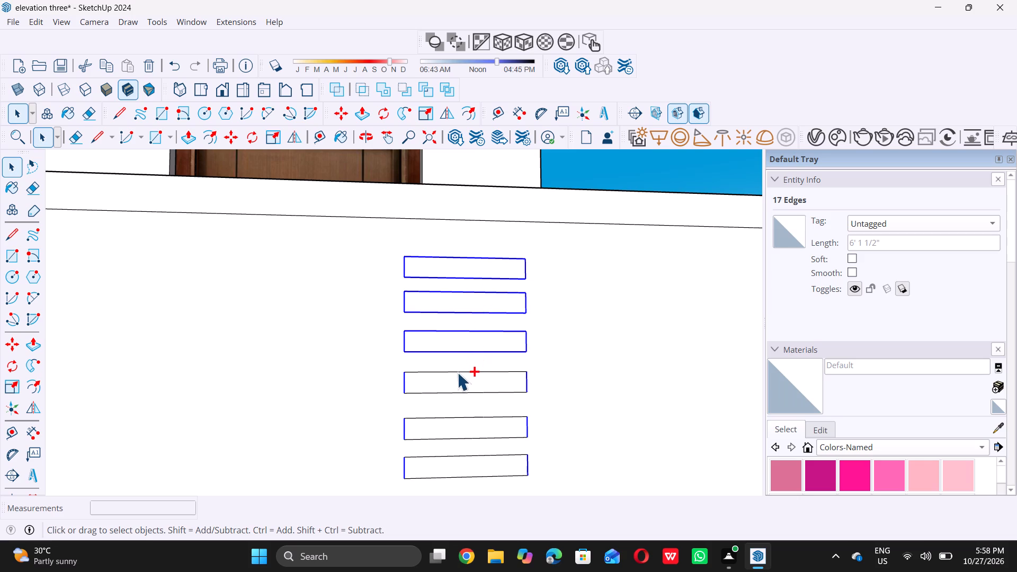
{"action": "left_click", "coordinate": [457, 373], "text": "ctrl"}
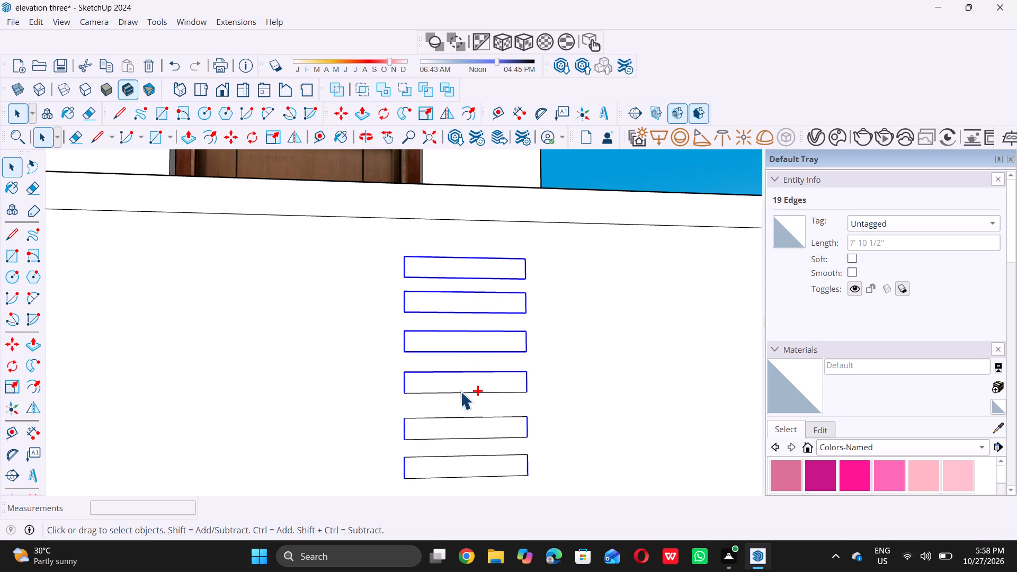
{"action": "left_click", "coordinate": [460, 391], "text": "ctrl"}
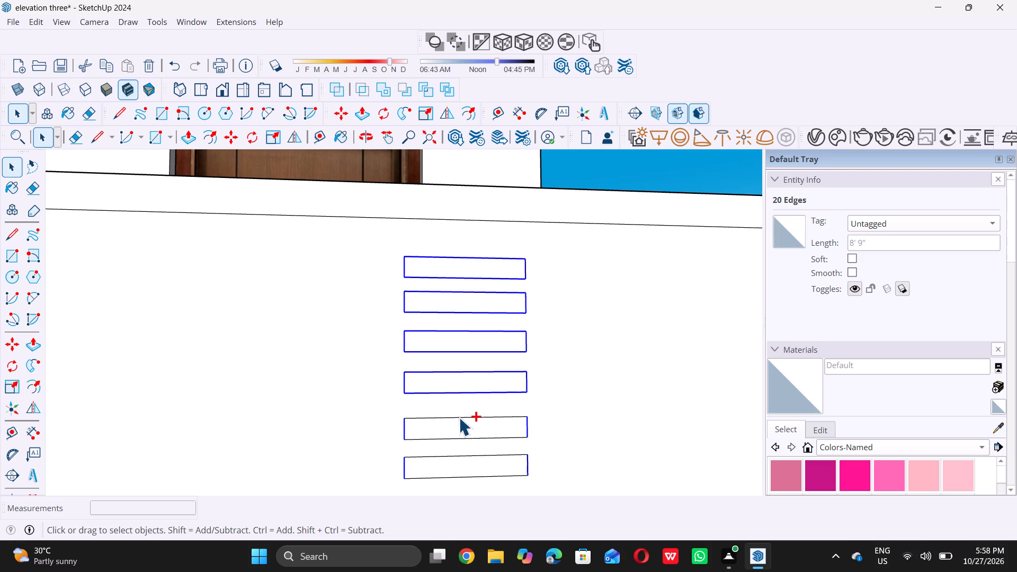
{"action": "left_click", "coordinate": [459, 417], "text": "ctrl"}
{"action": "left_click", "coordinate": [453, 440], "text": "ctrl"}
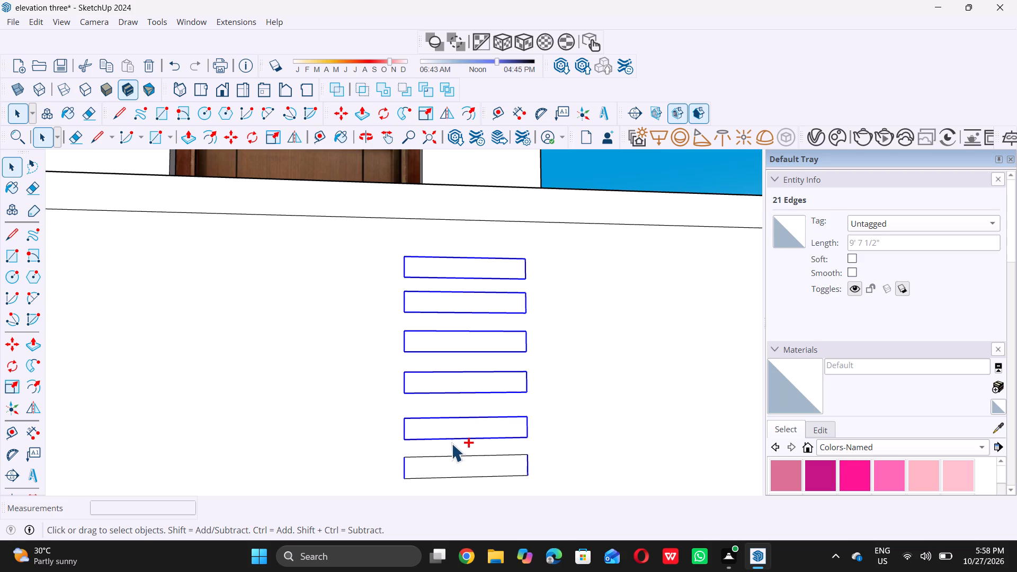
{"action": "left_click", "coordinate": [453, 458], "text": "ctrl"}
{"action": "left_click", "coordinate": [457, 479], "text": "ctrl"}
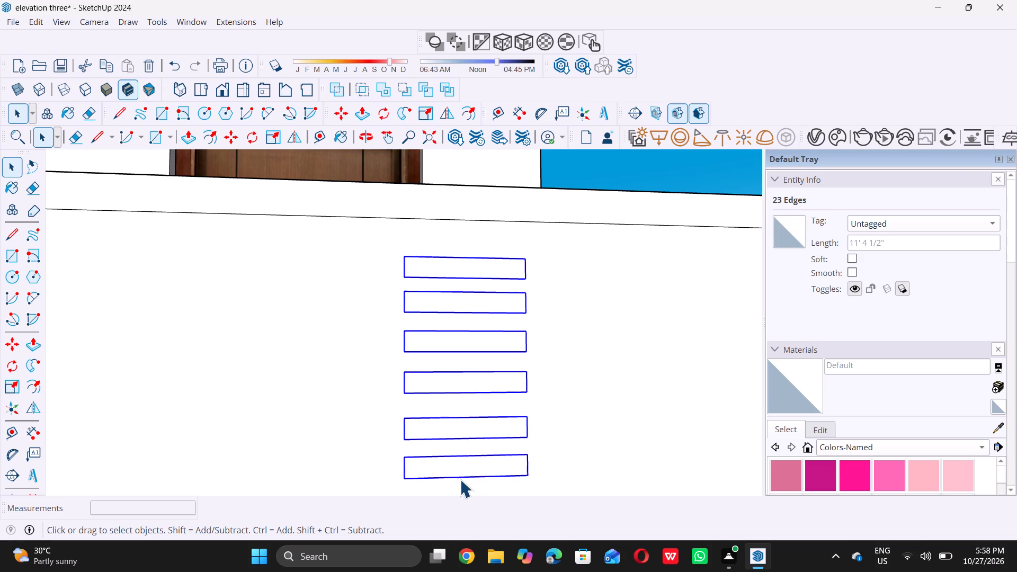
{"action": "scroll", "coordinate": [461, 479], "scroll_direction": "down", "scroll_amount": 10}
{"action": "key", "text": "m"}
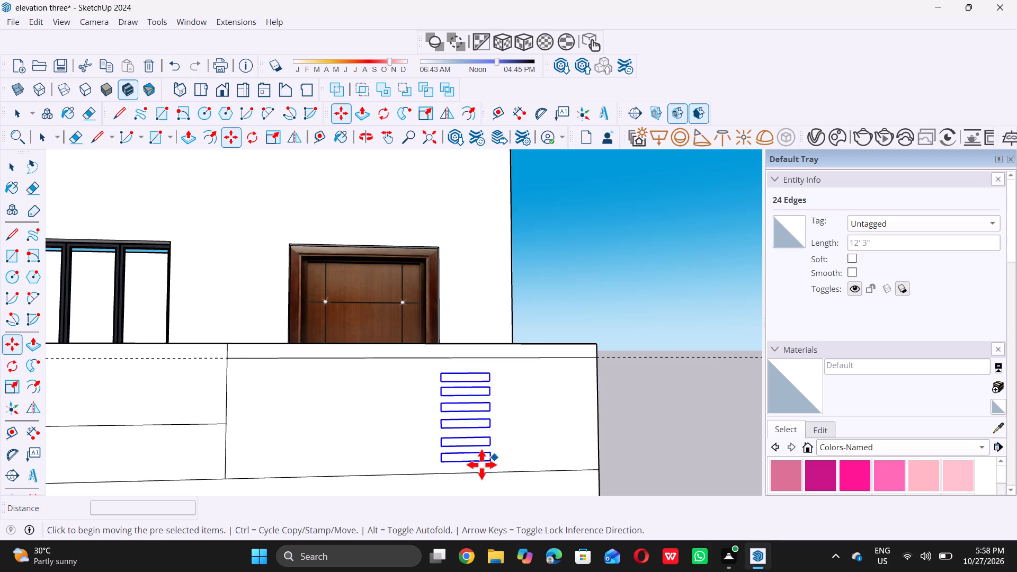
{"action": "scroll", "coordinate": [480, 464], "scroll_direction": "up", "scroll_amount": 5}
{"action": "left_click", "coordinate": [413, 461]}
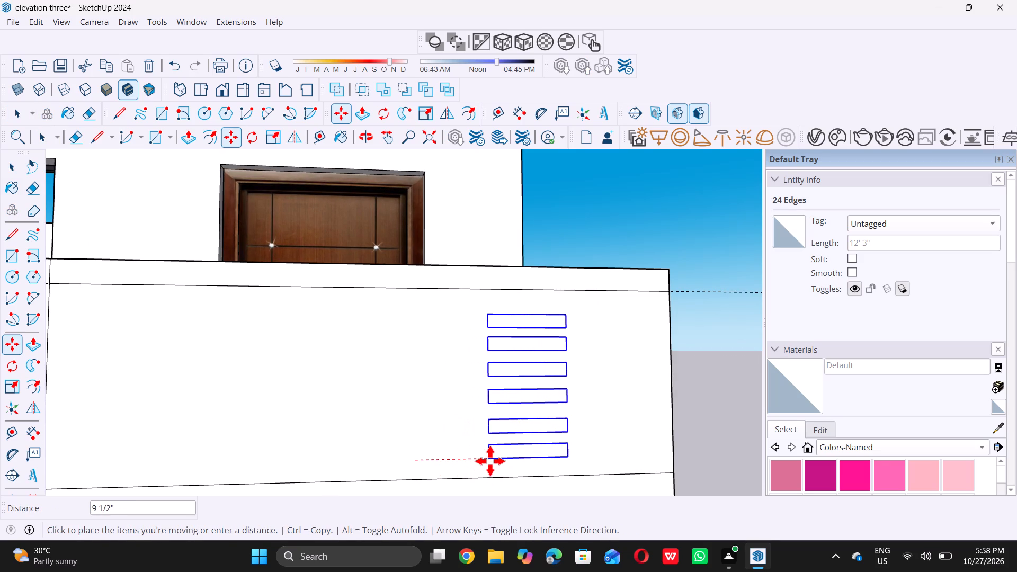
{"action": "left_click", "coordinate": [495, 459]}
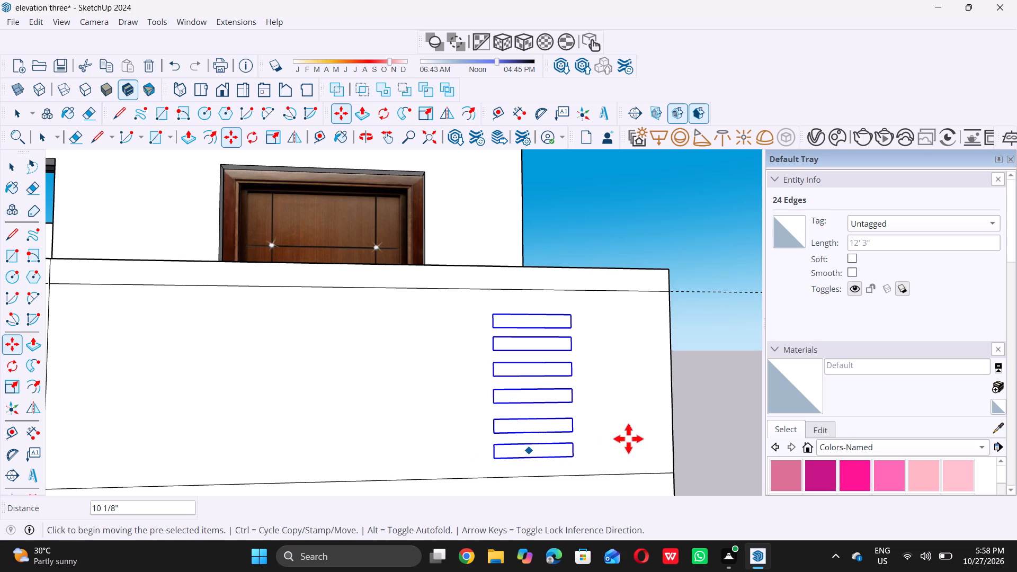
{"action": "key", "text": "space"}
{"action": "left_click", "coordinate": [712, 407]}
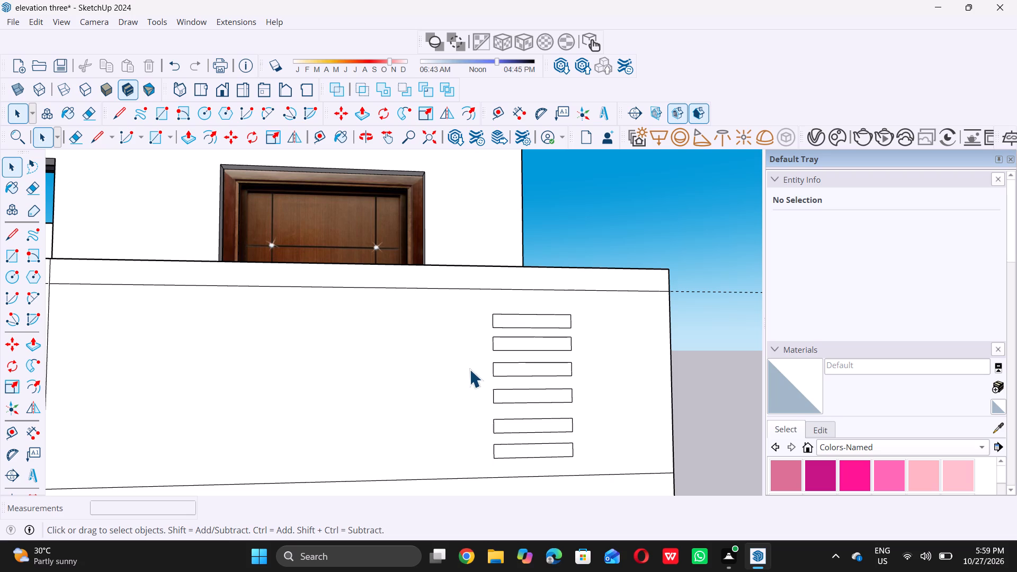
Move the outlines of all six bars, without their faces, straight up together by about 1 11/16", and clear the selection.
{"action": "left_click_drag", "start_coordinate": [474, 306], "coordinate": [480, 308], "text": "ctrl"}
{"action": "left_click_drag", "start_coordinate": [480, 308], "coordinate": [587, 471], "text": "ctrl"}
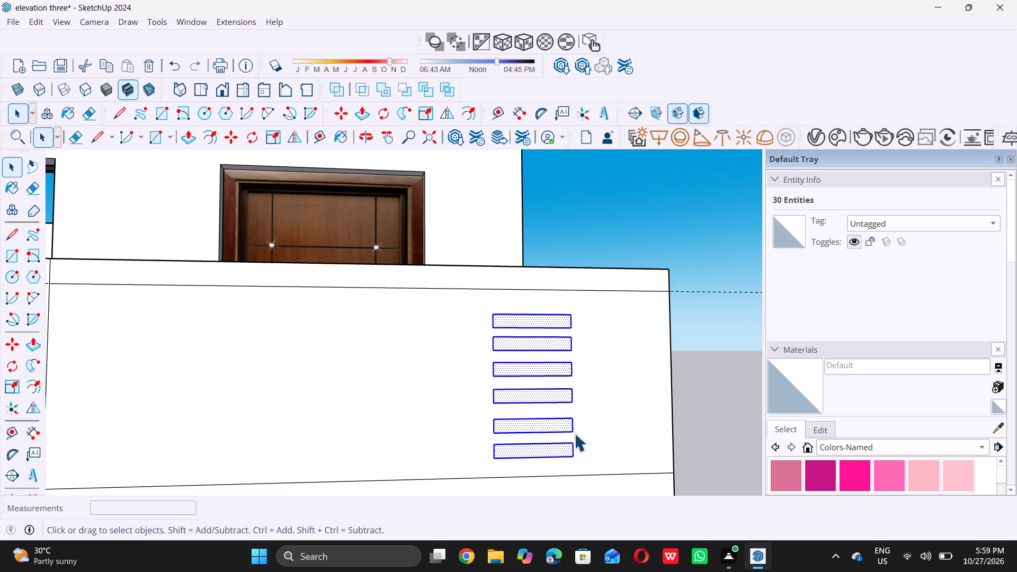
{"action": "left_click", "coordinate": [729, 376]}
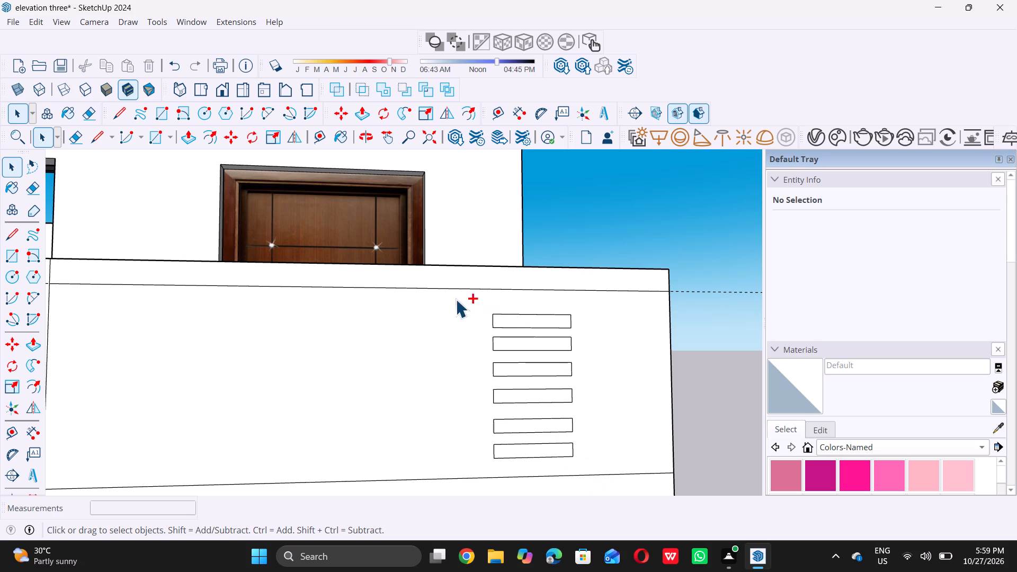
{"action": "left_click_drag", "start_coordinate": [456, 299], "coordinate": [603, 471], "text": "ctrl"}
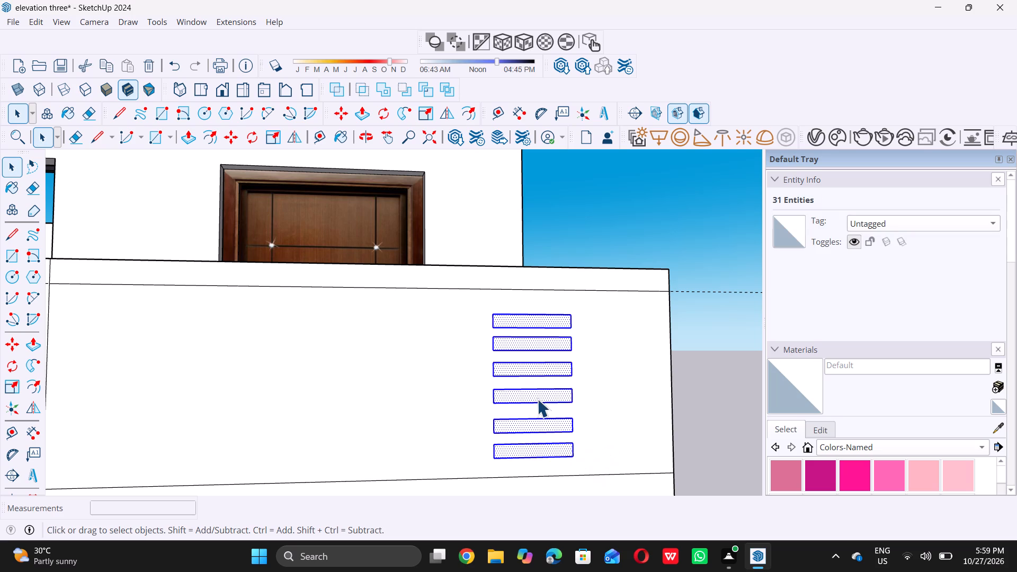
{"action": "left_click", "coordinate": [519, 323], "text": "shift"}
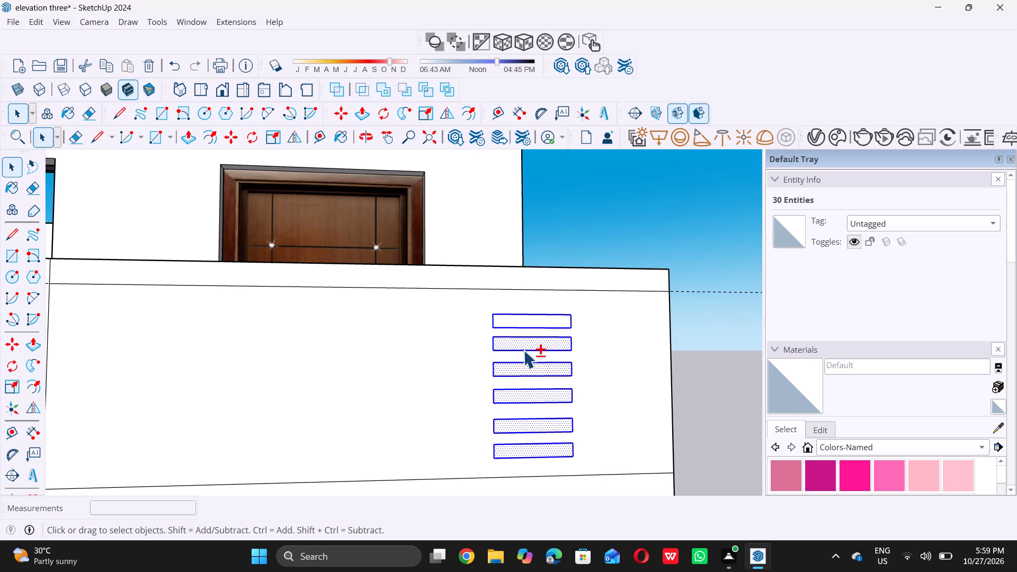
{"action": "left_click", "coordinate": [525, 343], "text": "shift"}
{"action": "left_click", "coordinate": [527, 369], "text": "shift"}
{"action": "left_click", "coordinate": [534, 396], "text": "shift"}
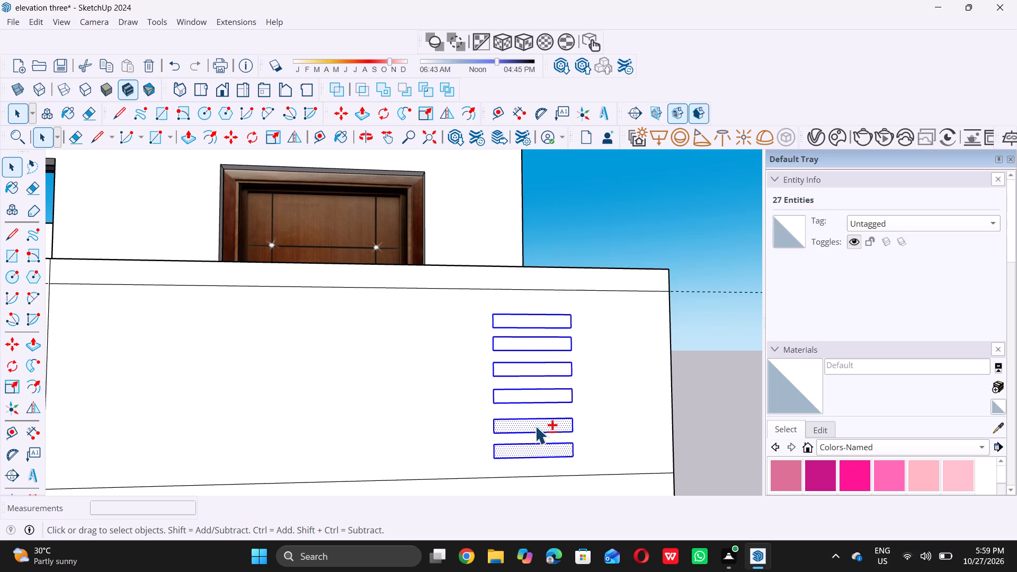
{"action": "left_click", "coordinate": [536, 426], "text": "shift"}
{"action": "left_click", "coordinate": [532, 449], "text": "shift"}
{"action": "key", "text": "m"}
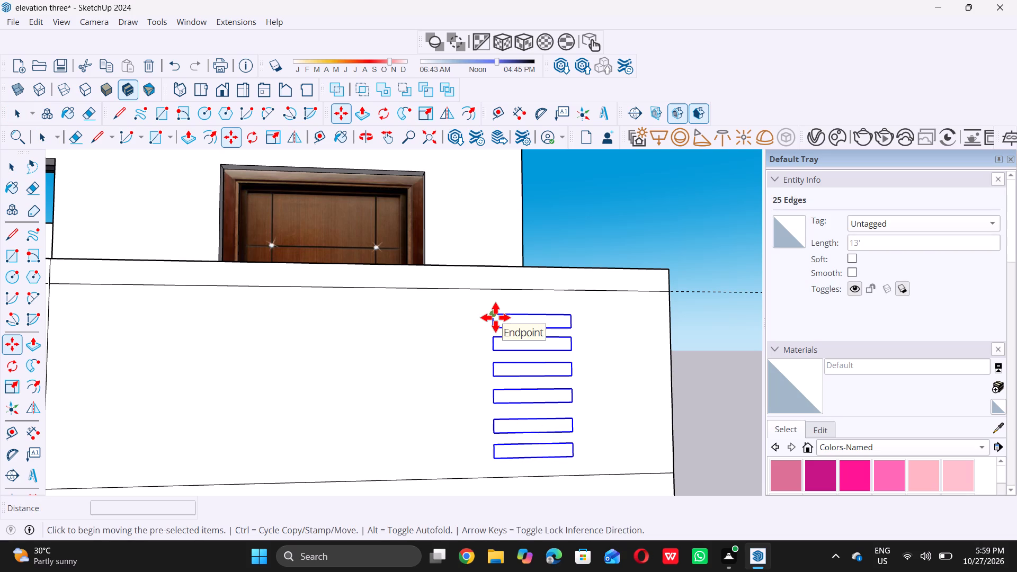
{"action": "left_click", "coordinate": [495, 317]}
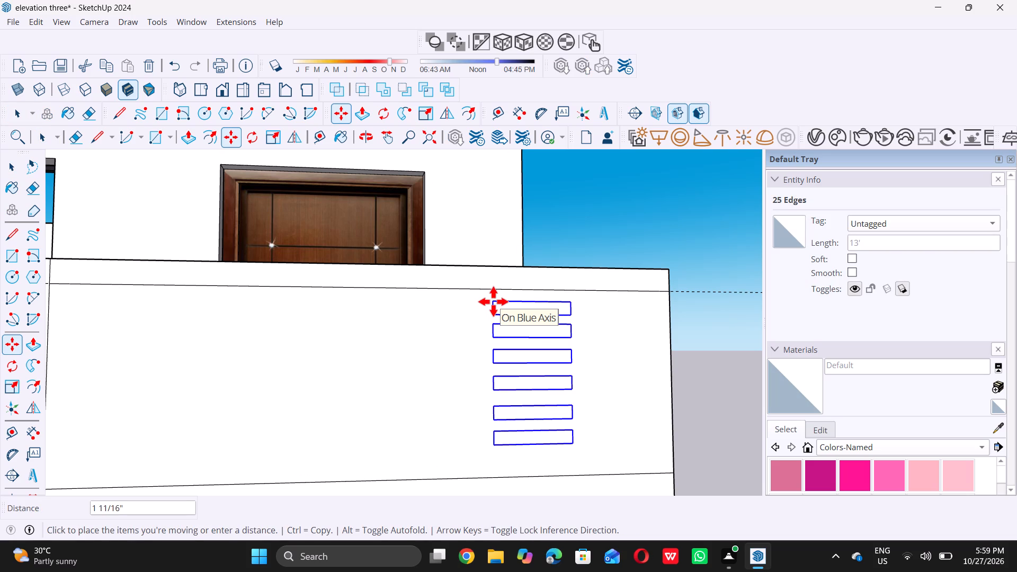
{"action": "left_click", "coordinate": [493, 301]}
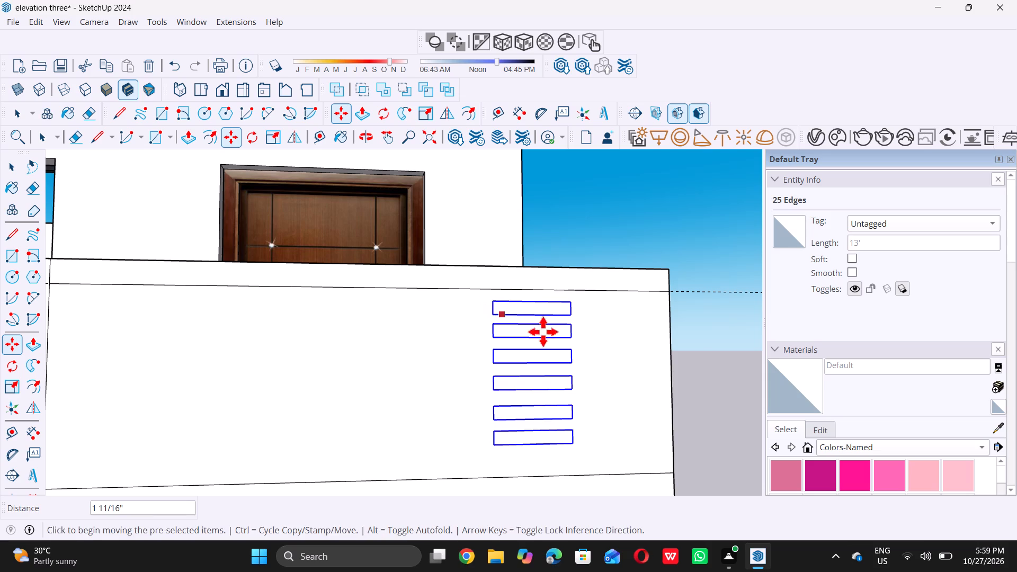
{"action": "key", "text": "space"}
{"action": "left_click", "coordinate": [727, 365]}
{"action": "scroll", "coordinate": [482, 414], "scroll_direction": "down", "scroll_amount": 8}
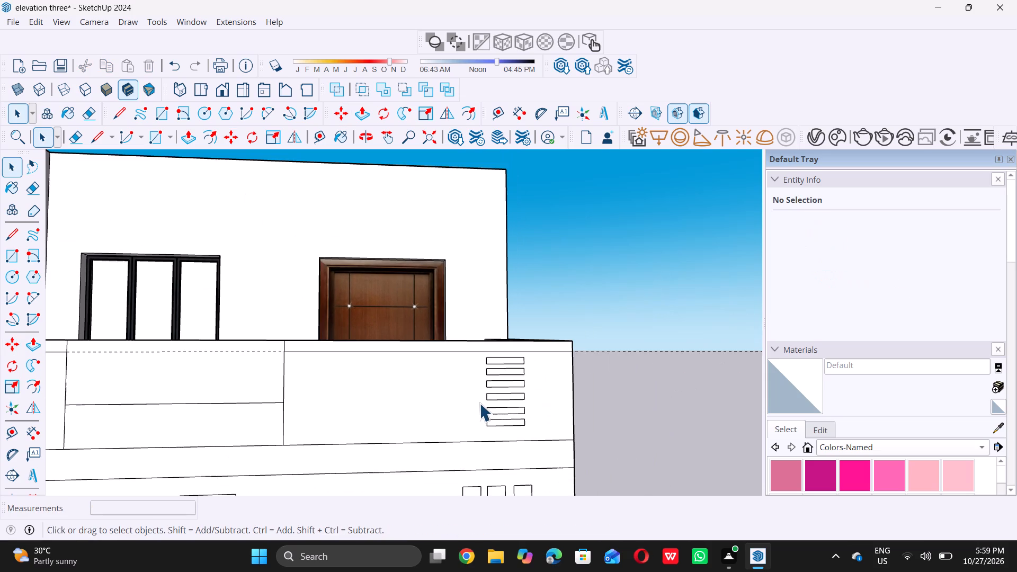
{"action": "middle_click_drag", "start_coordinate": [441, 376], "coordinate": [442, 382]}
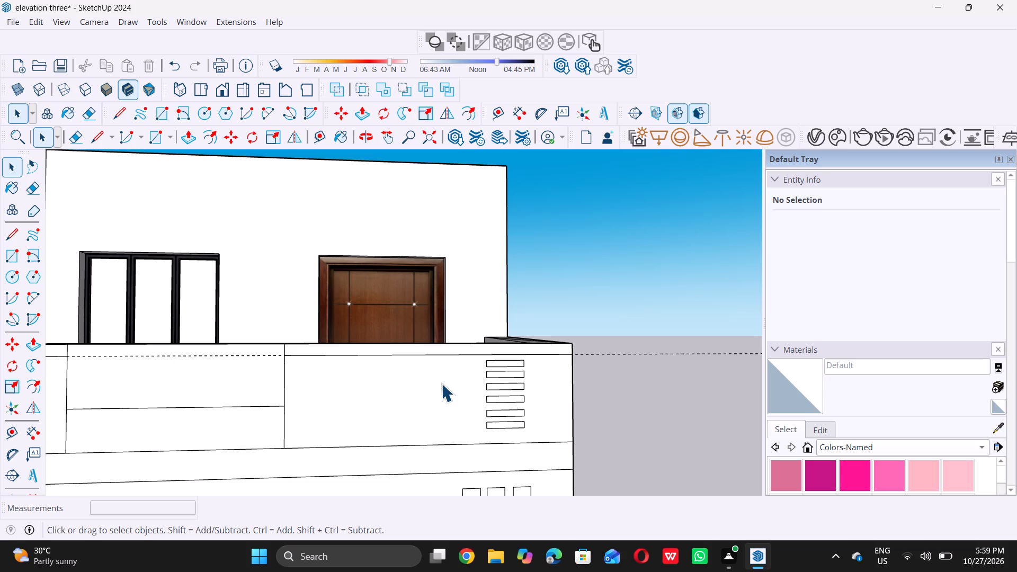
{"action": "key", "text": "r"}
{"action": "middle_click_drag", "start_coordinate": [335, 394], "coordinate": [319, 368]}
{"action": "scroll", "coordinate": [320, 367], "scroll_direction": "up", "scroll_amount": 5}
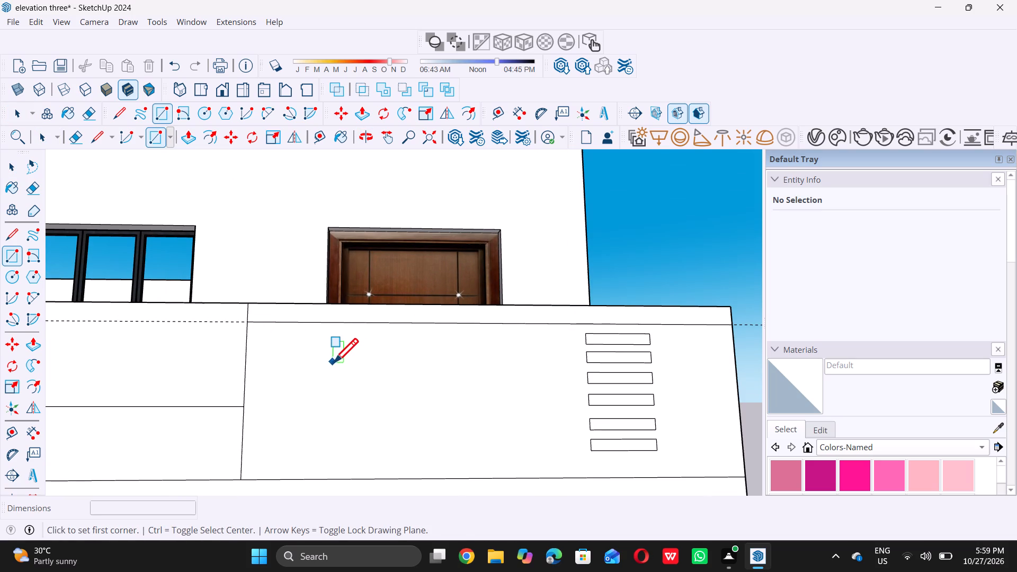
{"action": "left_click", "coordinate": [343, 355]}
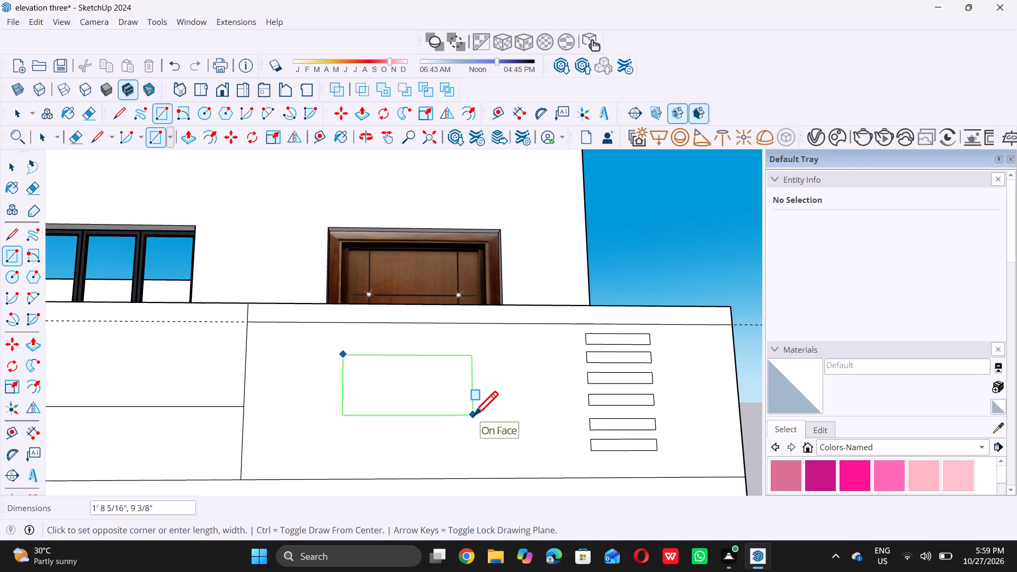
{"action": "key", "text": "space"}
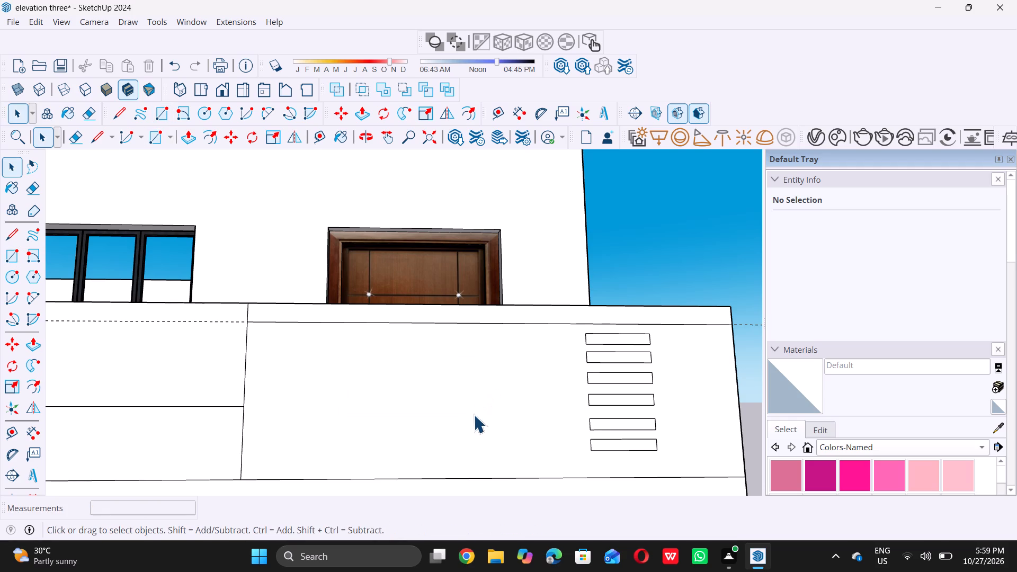
Draw a rectangle about 1' 8 11/16" by 10 7/8" on the parapet's right section, between the vertical divider and the six bars.
{"action": "key", "text": "r"}
{"action": "left_click", "coordinate": [348, 343]}
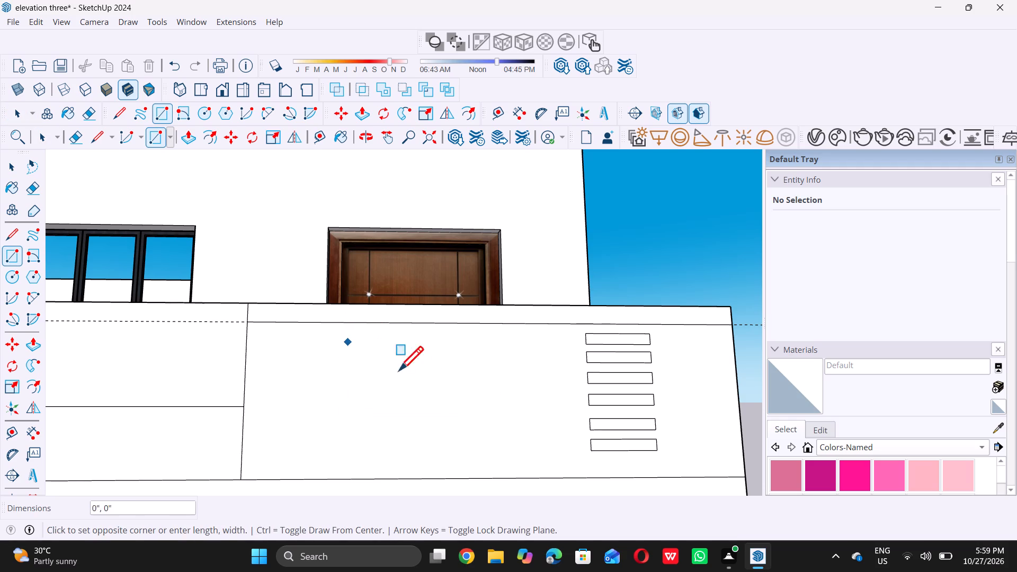
{"action": "left_click", "coordinate": [480, 413]}
{"action": "key", "text": "space"}
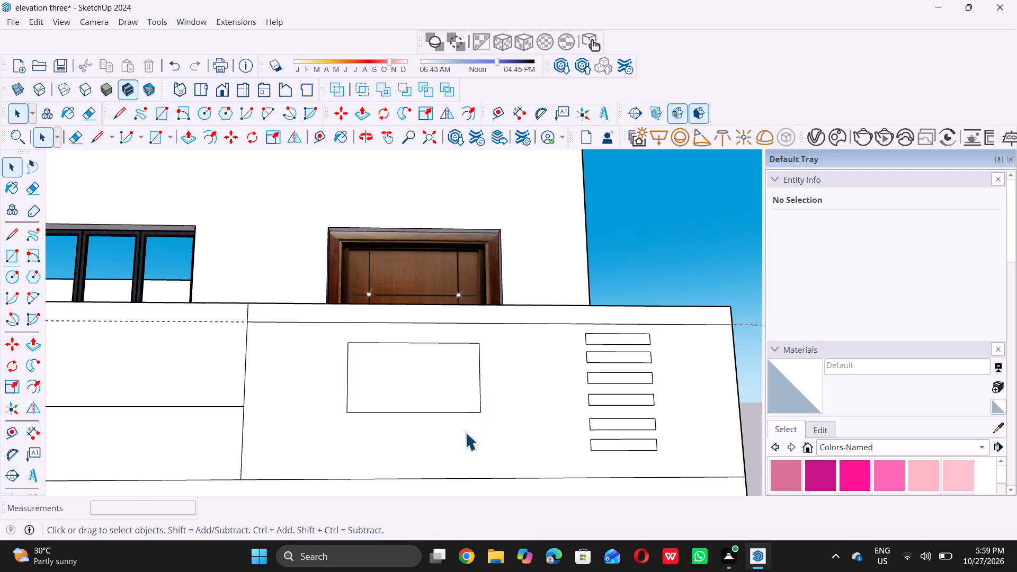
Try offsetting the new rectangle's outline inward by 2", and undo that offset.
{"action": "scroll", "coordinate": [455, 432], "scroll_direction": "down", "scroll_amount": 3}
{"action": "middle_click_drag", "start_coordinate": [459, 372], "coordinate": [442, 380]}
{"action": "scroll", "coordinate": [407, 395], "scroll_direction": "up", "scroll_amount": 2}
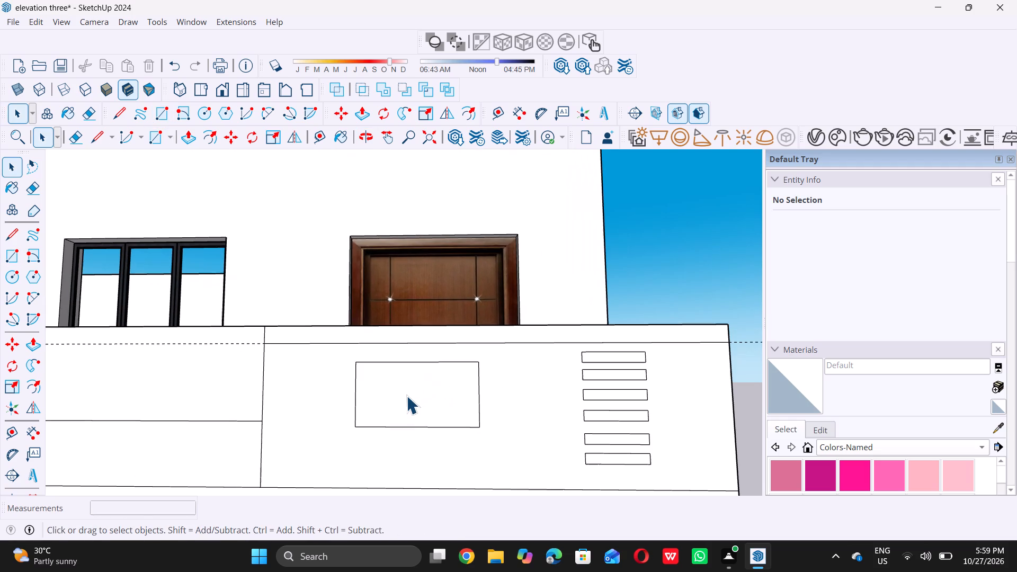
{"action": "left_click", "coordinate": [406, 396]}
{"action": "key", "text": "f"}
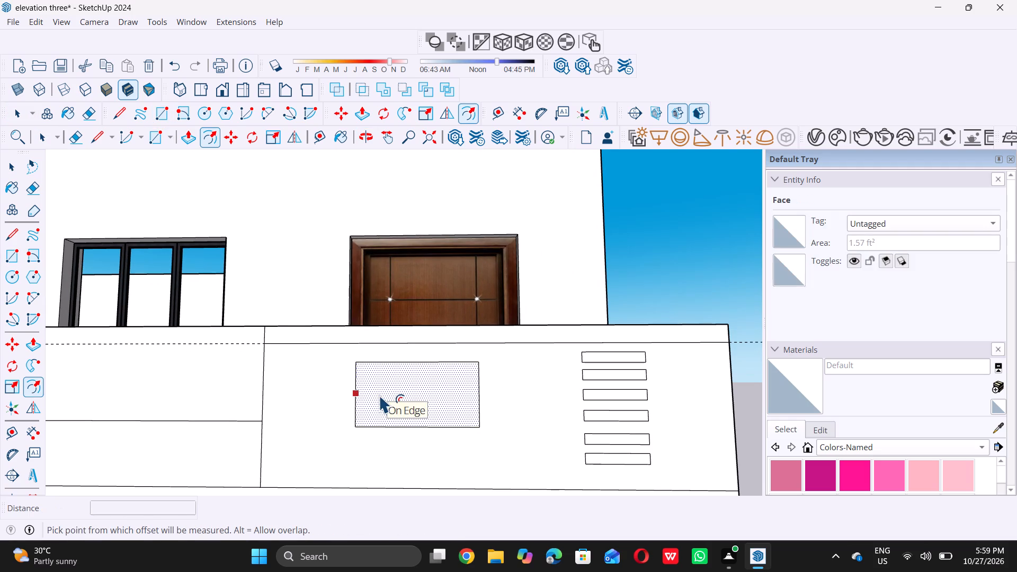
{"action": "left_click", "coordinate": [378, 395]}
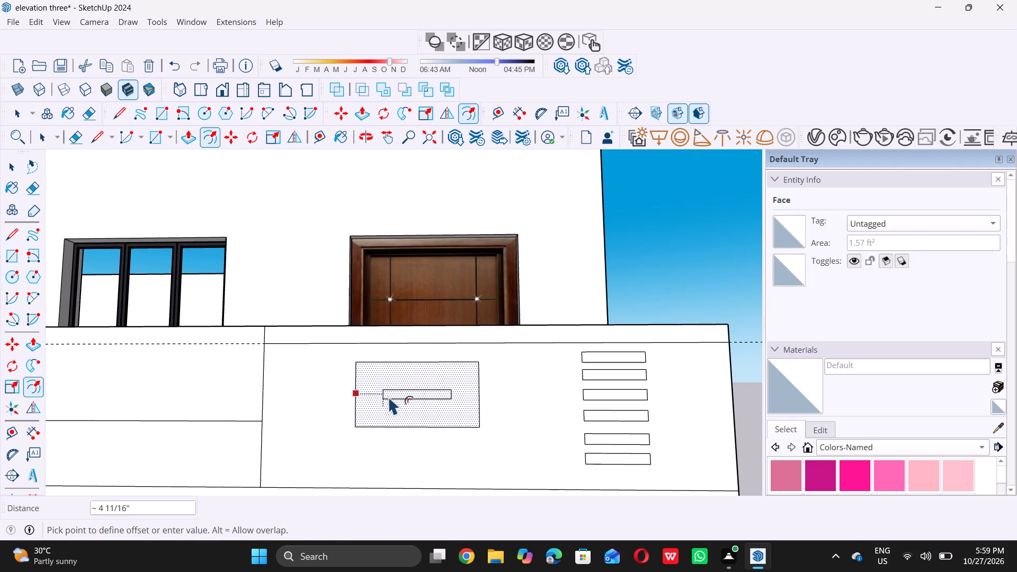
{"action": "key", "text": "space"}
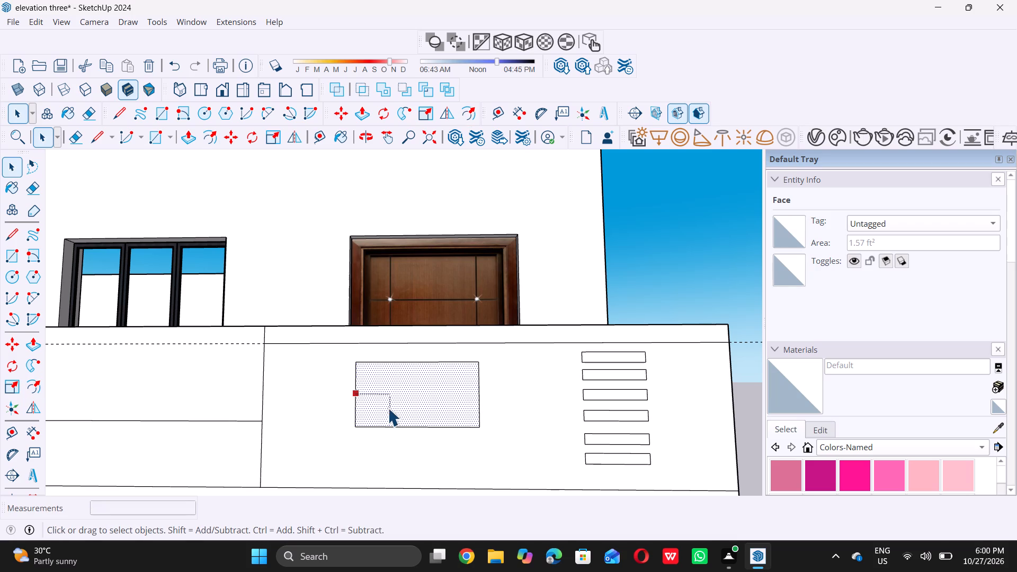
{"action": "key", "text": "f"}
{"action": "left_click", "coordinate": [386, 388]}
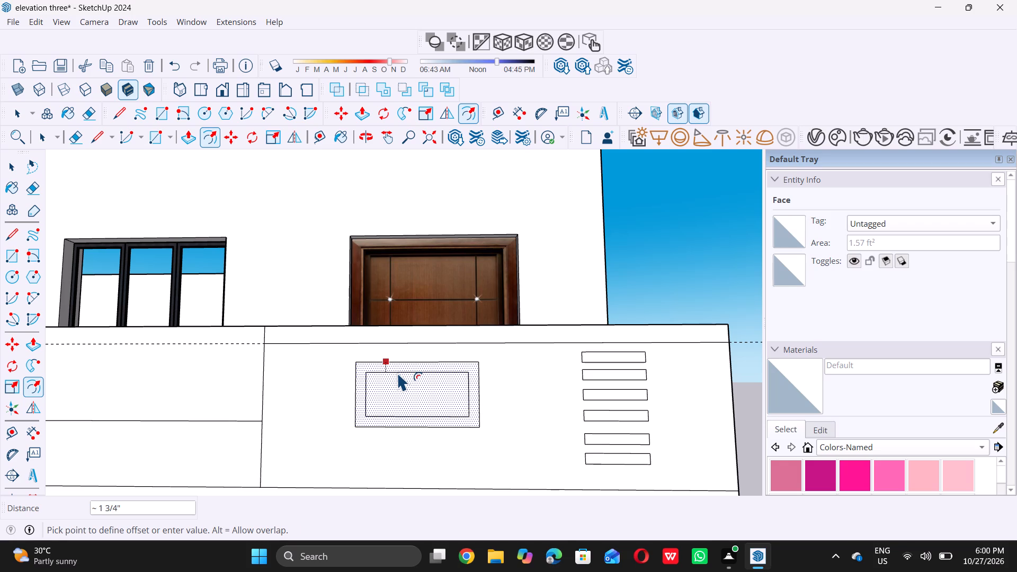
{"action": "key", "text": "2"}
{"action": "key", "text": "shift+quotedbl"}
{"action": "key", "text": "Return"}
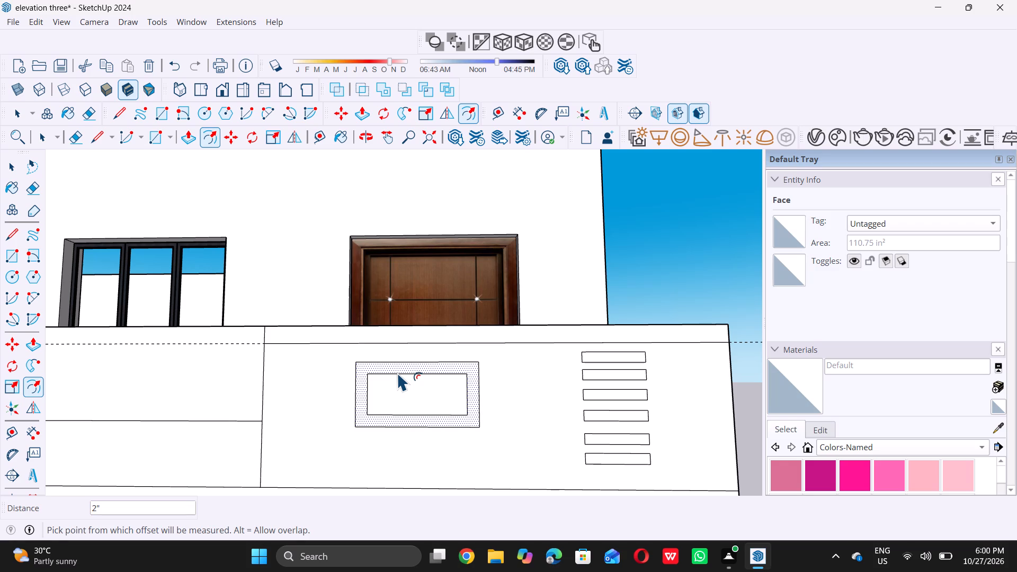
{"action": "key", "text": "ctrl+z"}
Offset the rectangle's outline inward by 1" to form a thin border, and clear the selection.
{"action": "left_click", "coordinate": [398, 372]}
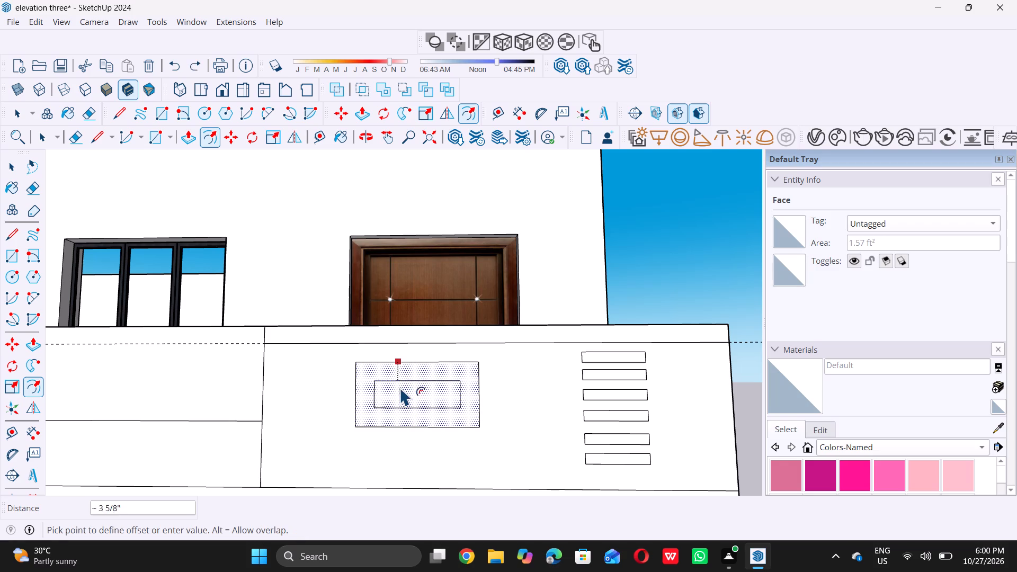
{"action": "key", "text": "1"}
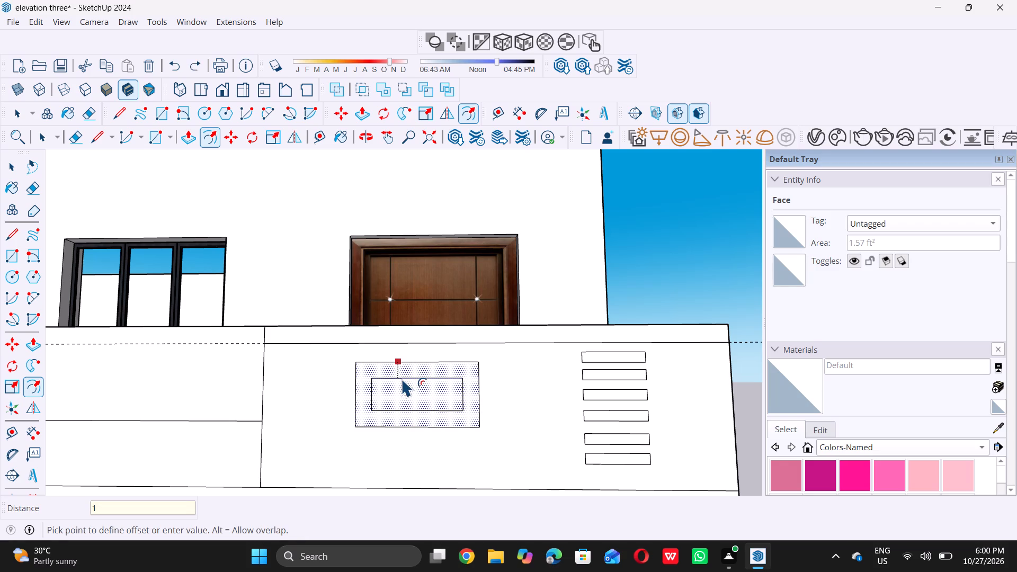
{"action": "key", "text": "shift+quotedbl"}
{"action": "key", "text": "Return"}
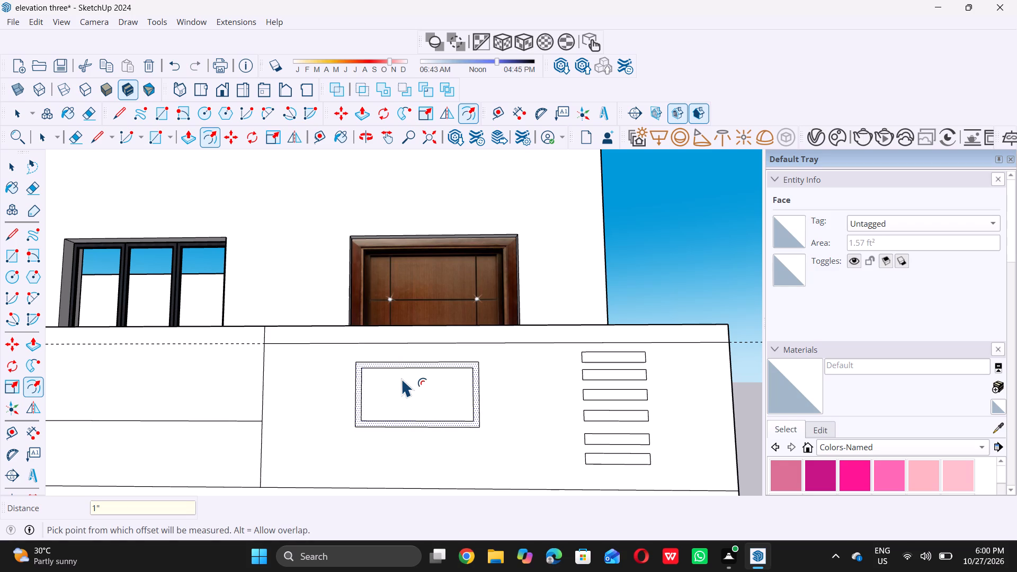
{"action": "key", "text": "space"}
{"action": "left_click", "coordinate": [672, 255]}
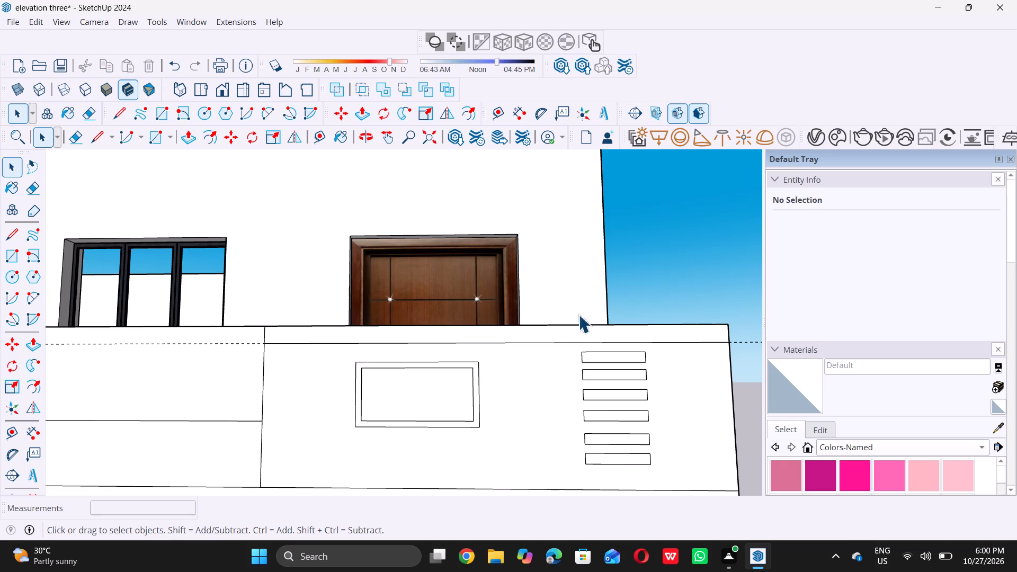
Draw a 9" line across the parapet's top face, from the middle section's left divider straight back to the rear edge.
{"action": "scroll", "coordinate": [526, 355], "scroll_direction": "down", "scroll_amount": 5}
{"action": "scroll", "coordinate": [459, 409], "scroll_direction": "down", "scroll_amount": 4}
{"action": "middle_click_drag", "start_coordinate": [450, 389], "coordinate": [448, 401]}
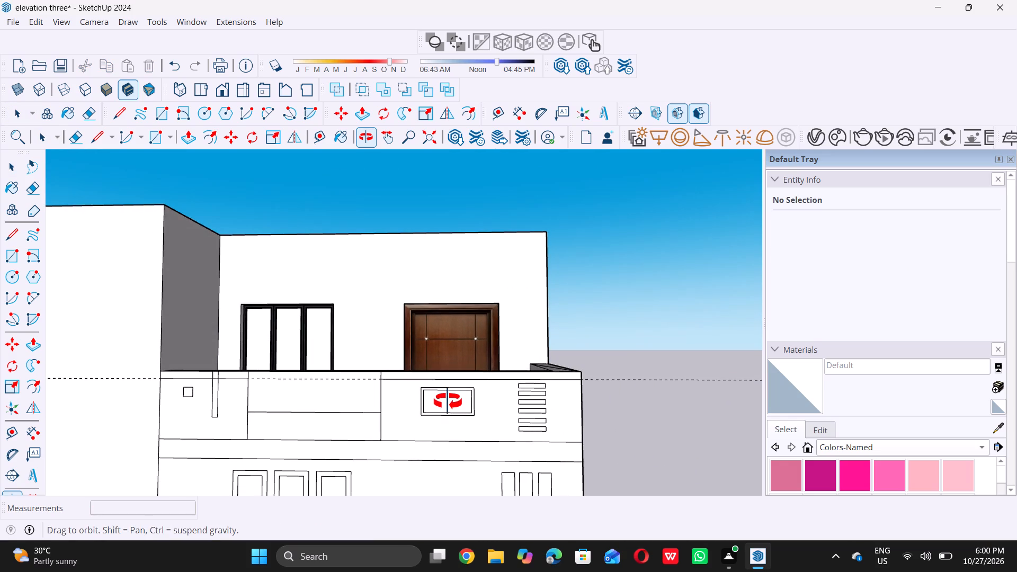
{"action": "middle_click_drag", "start_coordinate": [448, 401], "coordinate": [448, 403]}
{"action": "scroll", "coordinate": [408, 404], "scroll_direction": "down", "scroll_amount": 4}
{"action": "middle_click_drag", "start_coordinate": [317, 404], "coordinate": [312, 404]}
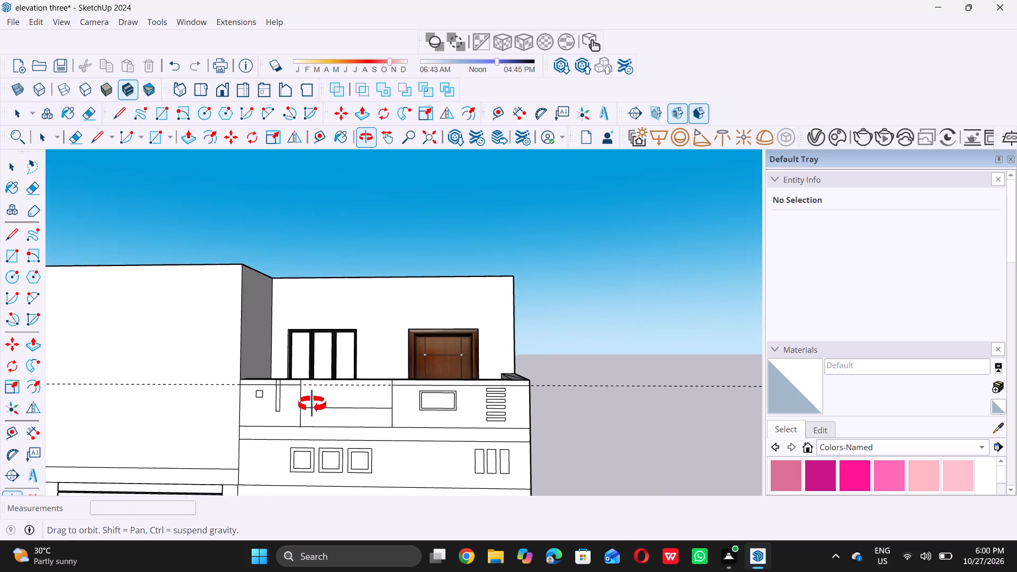
{"action": "middle_click_drag", "start_coordinate": [312, 404], "coordinate": [309, 407]}
{"action": "scroll", "coordinate": [308, 404], "scroll_direction": "up", "scroll_amount": 1}
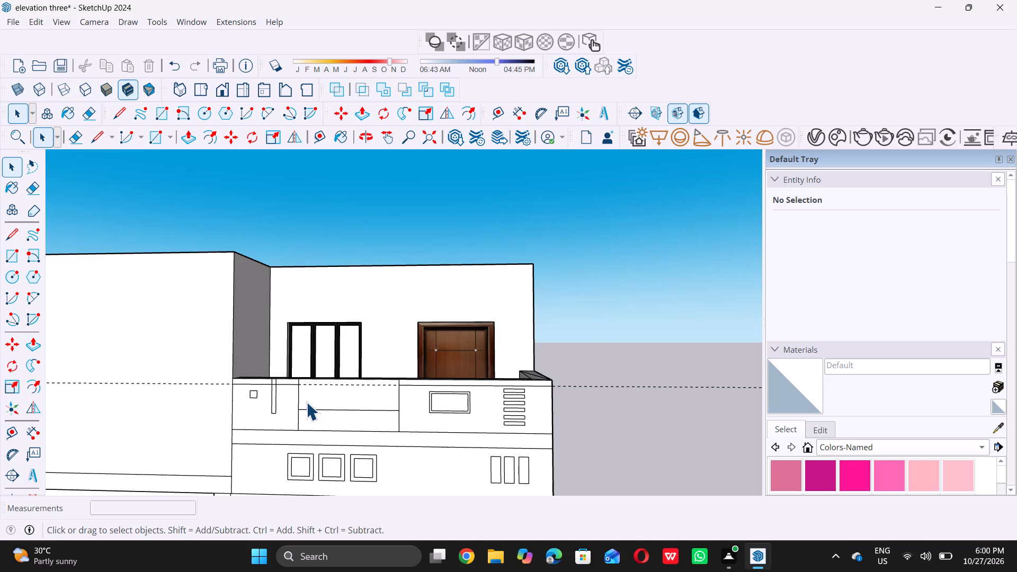
{"action": "middle_click_drag", "start_coordinate": [307, 398], "coordinate": [288, 502]}
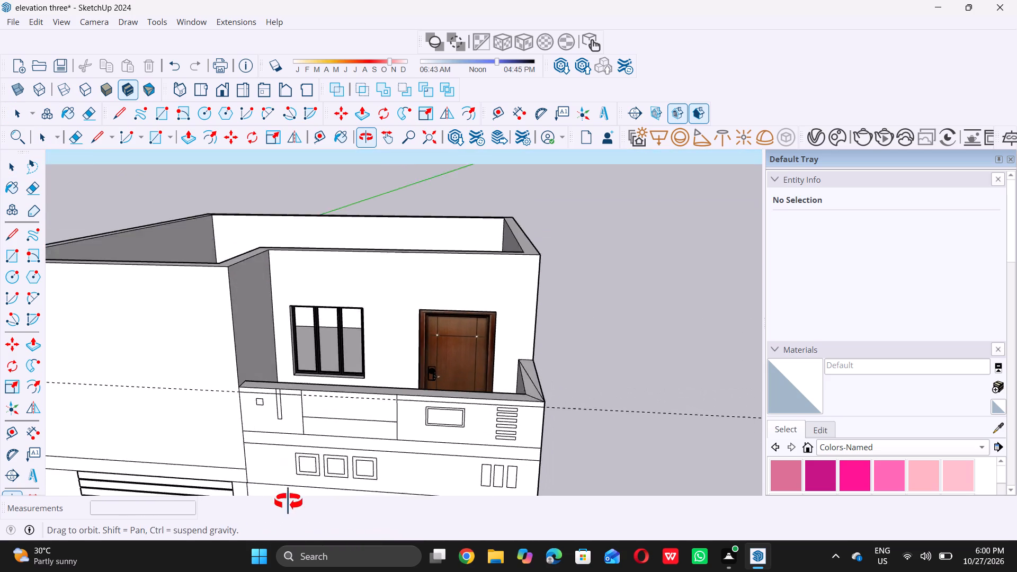
{"action": "middle_click_drag", "start_coordinate": [288, 502], "coordinate": [287, 505]}
{"action": "scroll", "coordinate": [346, 376], "scroll_direction": "up", "scroll_amount": 6}
{"action": "scroll", "coordinate": [303, 398], "scroll_direction": "up", "scroll_amount": 4}
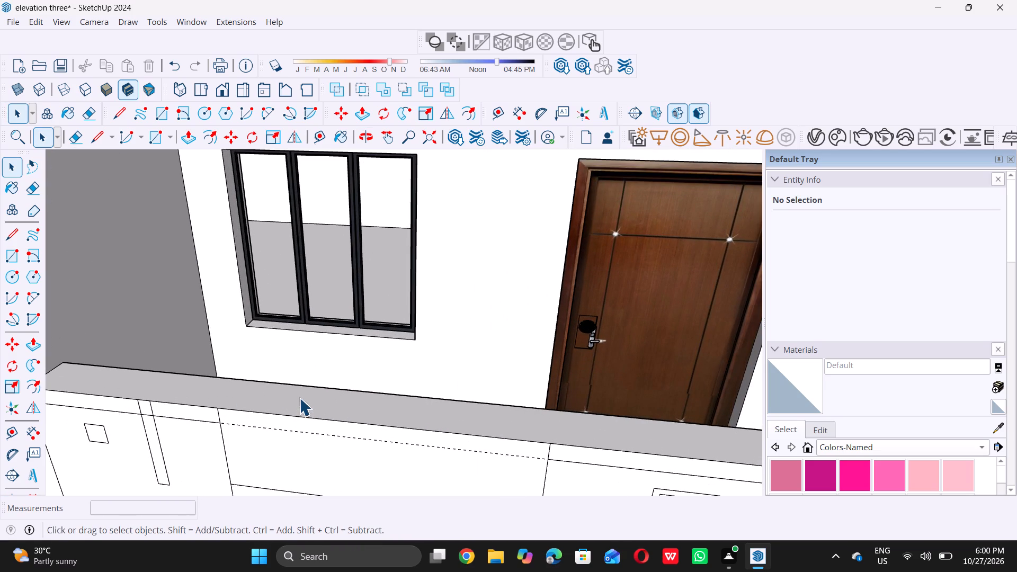
{"action": "key", "text": "l"}
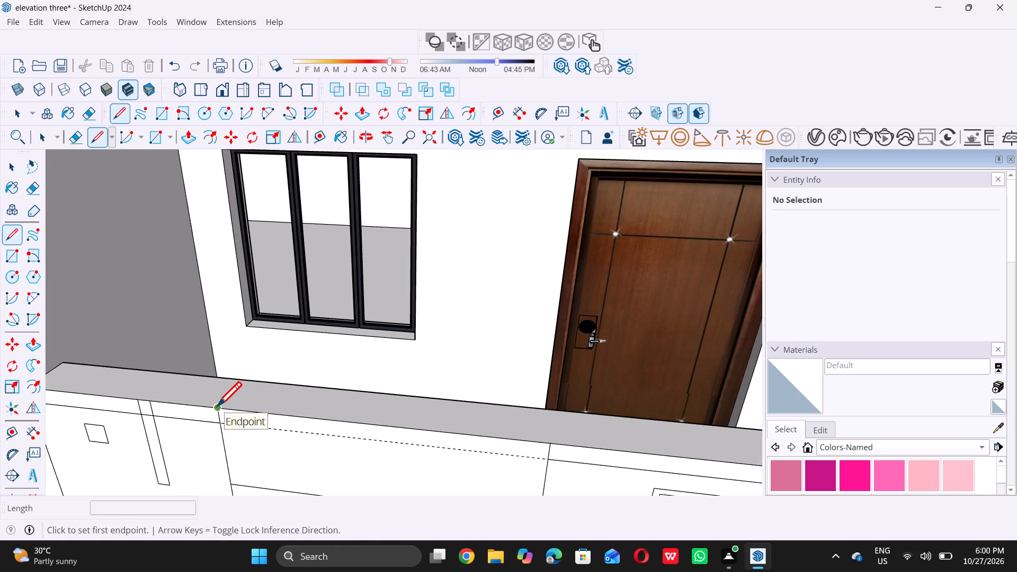
{"action": "left_click", "coordinate": [217, 406]}
{"action": "left_click", "coordinate": [238, 380]}
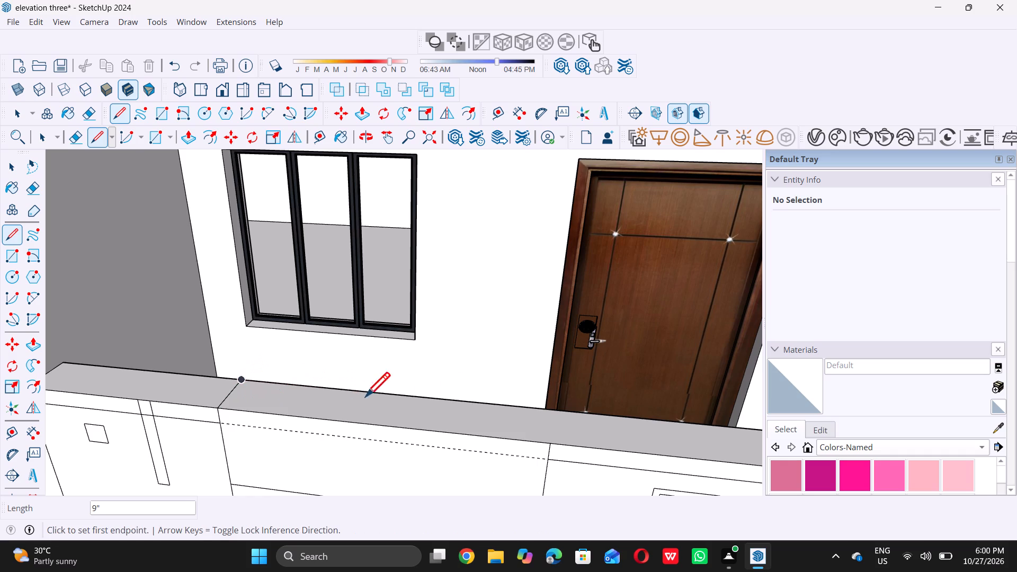
{"action": "key", "text": "space"}
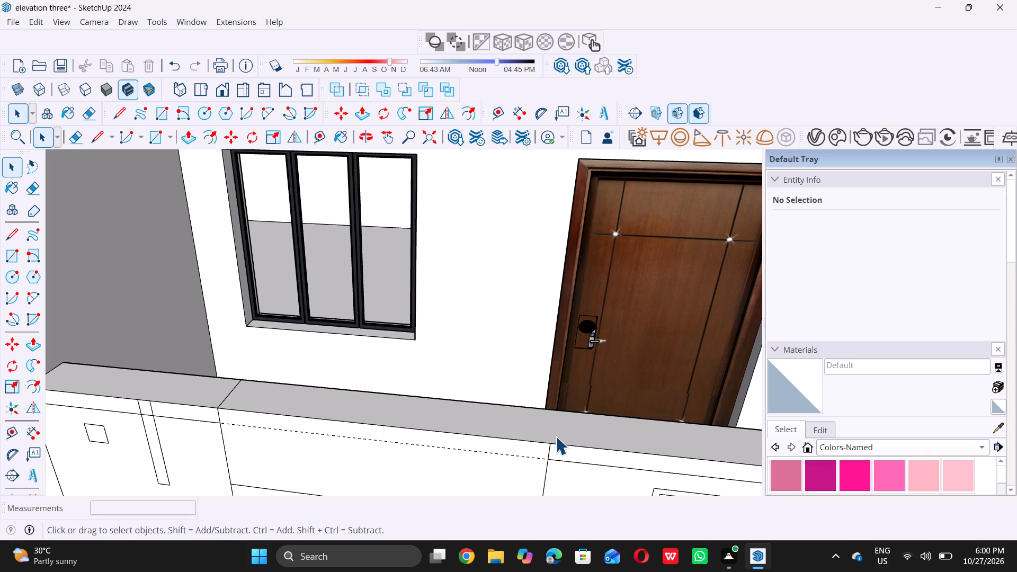
Draw a 9" line across the parapet's top face, from the middle section's right divider straight back to the rear edge.
{"action": "key", "text": "l"}
{"action": "left_click", "coordinate": [548, 442]}
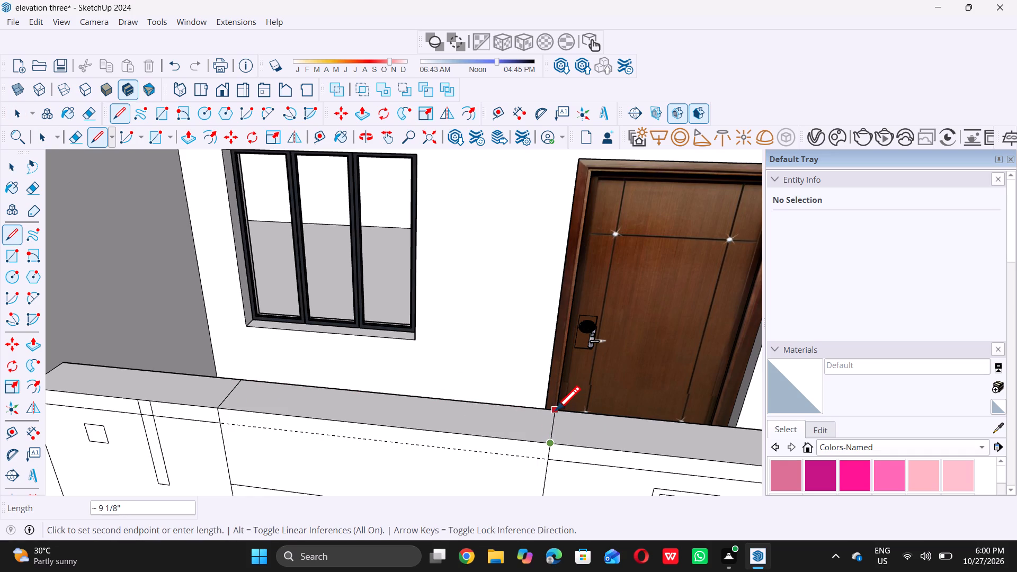
{"action": "scroll", "coordinate": [558, 419], "scroll_direction": "up", "scroll_amount": 5}
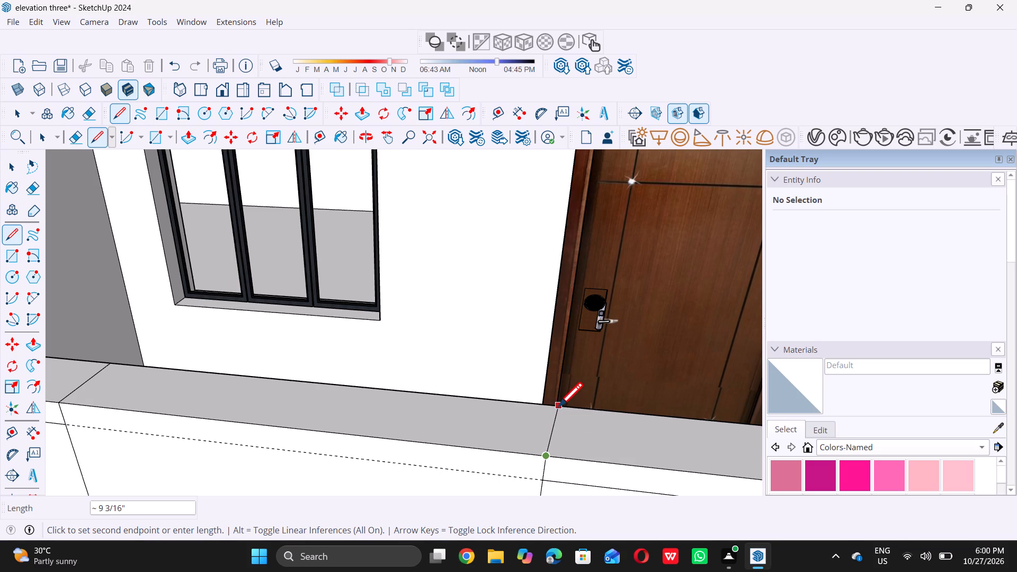
{"action": "scroll", "coordinate": [554, 413], "scroll_direction": "up", "scroll_amount": 5}
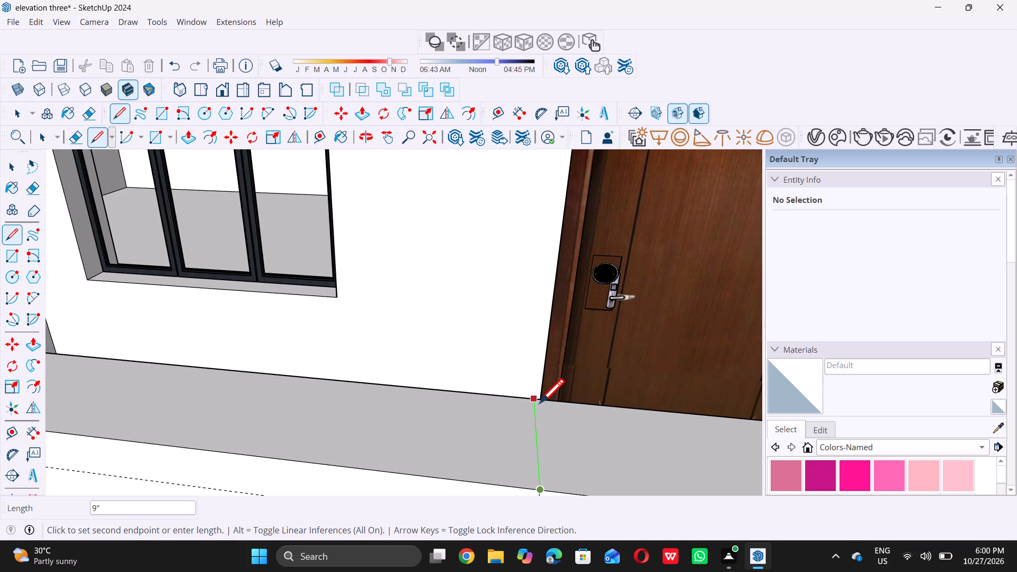
{"action": "left_click", "coordinate": [539, 403]}
{"action": "scroll", "coordinate": [539, 408], "scroll_direction": "down", "scroll_amount": 15}
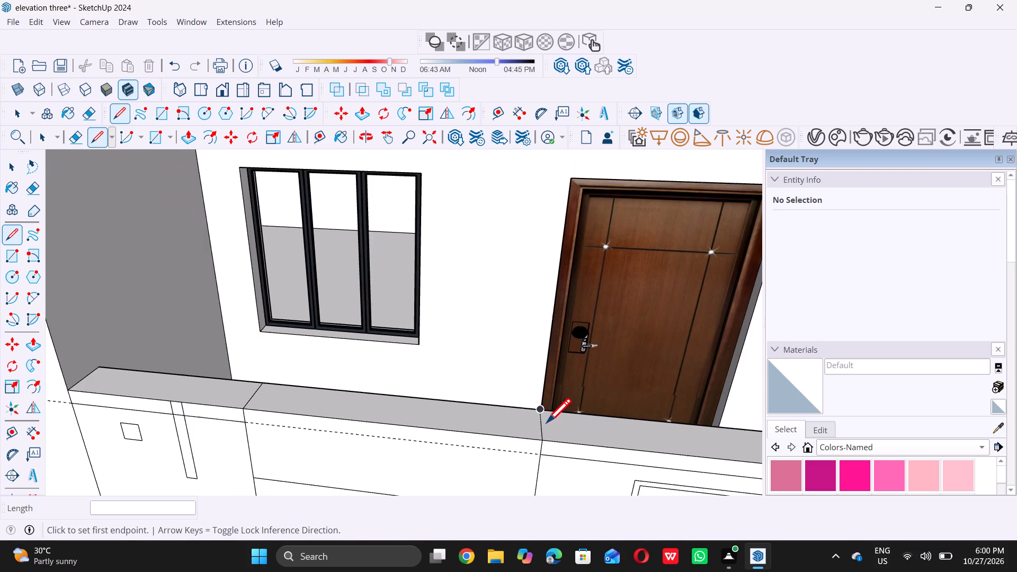
{"action": "middle_click_drag", "start_coordinate": [474, 457], "coordinate": [490, 394]}
{"action": "scroll", "coordinate": [490, 394], "scroll_direction": "down", "scroll_amount": 16}
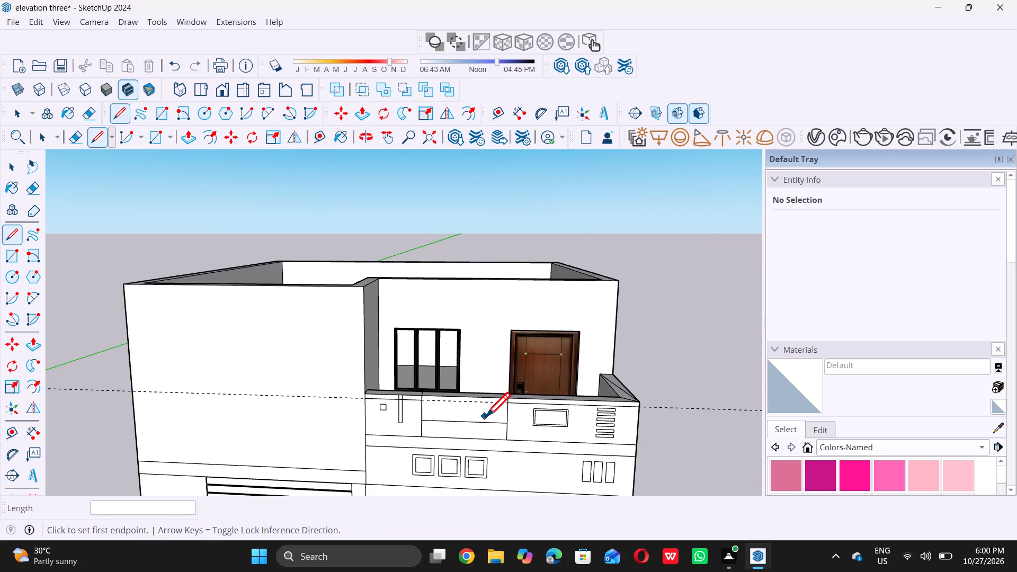
{"action": "scroll", "coordinate": [486, 416], "scroll_direction": "down", "scroll_amount": 5}
{"action": "key", "text": "space"}
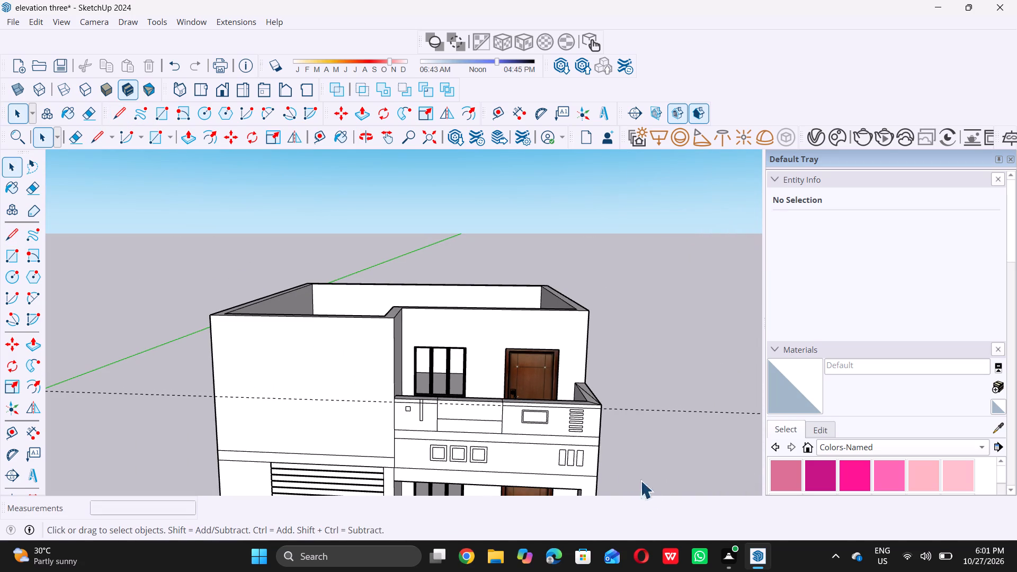
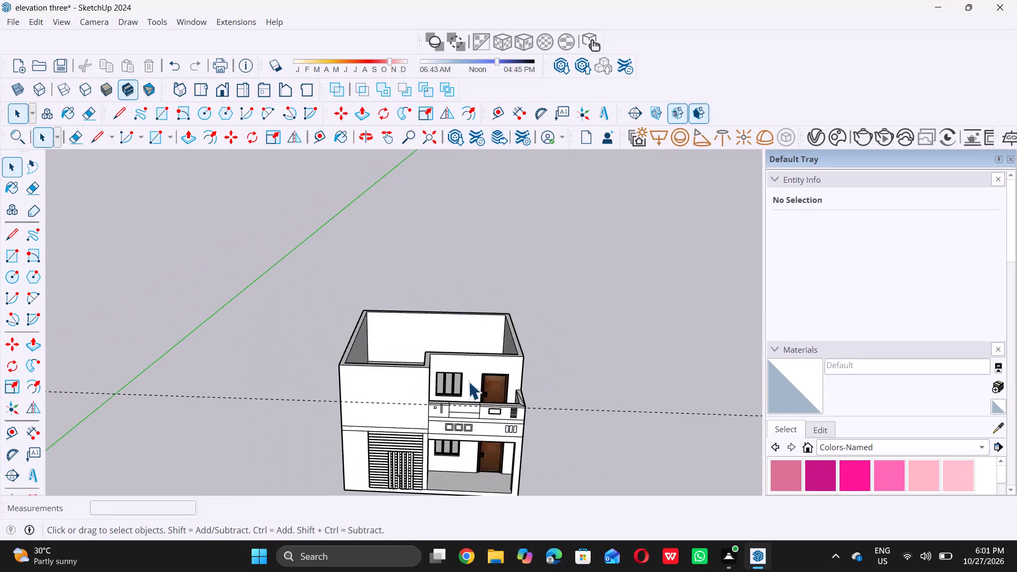
Undo the two divider lines drawn across the parapet's top face.
{"action": "middle_click_drag", "start_coordinate": [468, 381], "coordinate": [458, 444]}
{"action": "scroll", "coordinate": [523, 455], "scroll_direction": "up", "scroll_amount": 18}
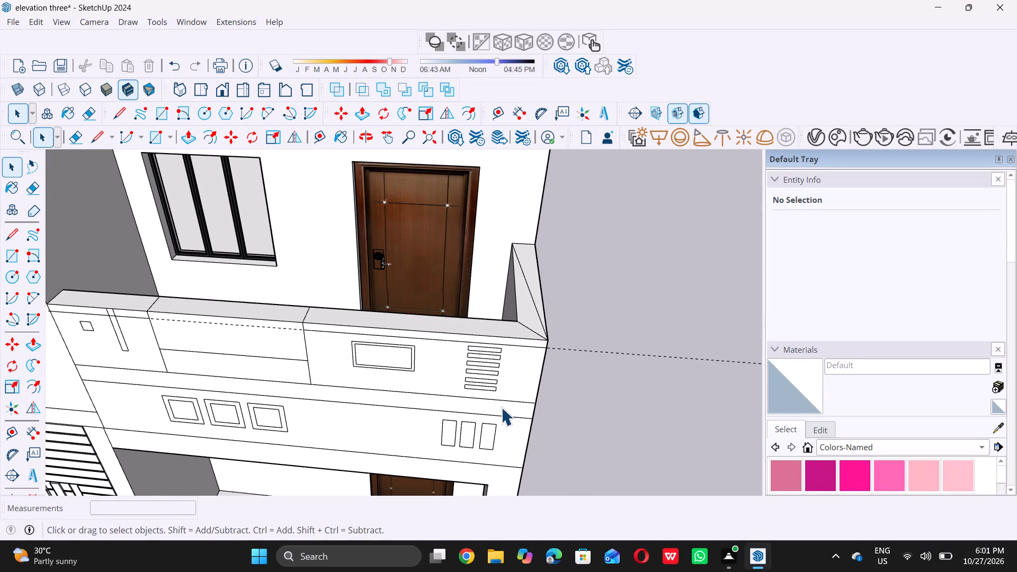
{"action": "key", "text": "ctrl+z"}
{"action": "key", "text": "ctrl+z"}
Undo the panel's inward border offset and the panel rectangle beside the stacked bars on the balcony parapet.
{"action": "key", "text": "ctrl+z"}
{"action": "key", "text": "ctrl+z"}
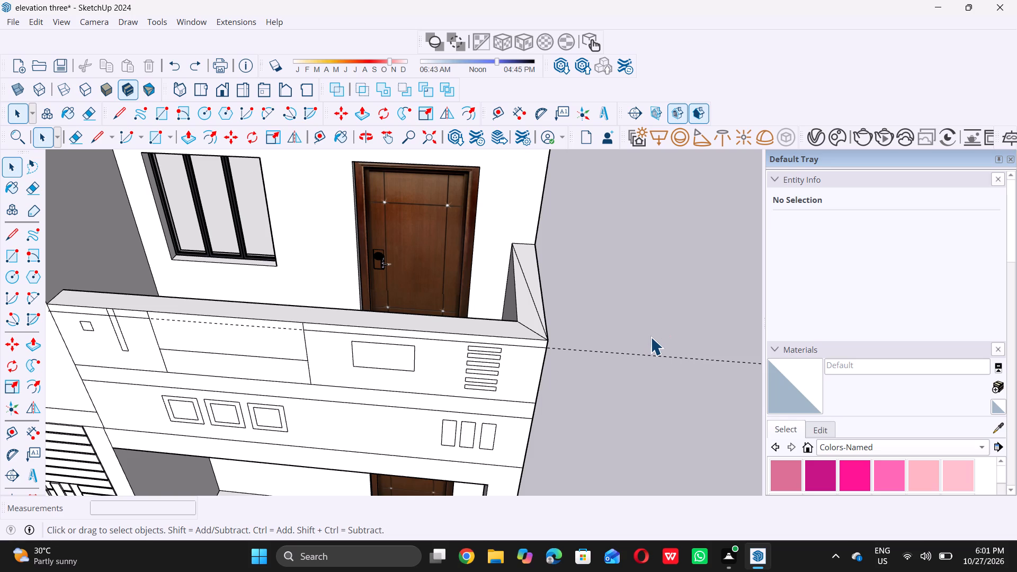
Undo the diagonal lines at the corner of the parapet's top face.
{"action": "scroll", "coordinate": [531, 378], "scroll_direction": "down", "scroll_amount": 2}
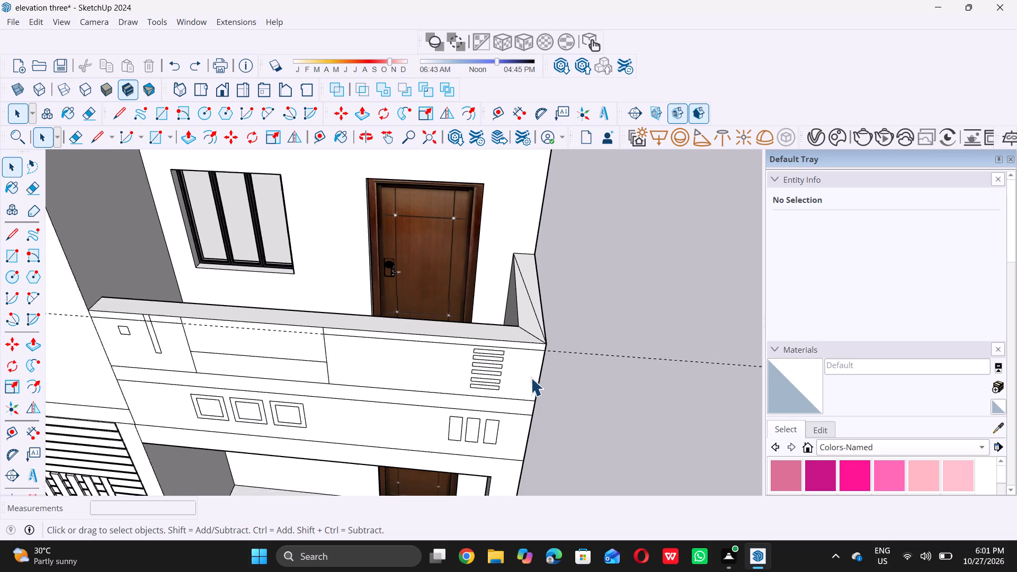
{"action": "scroll", "coordinate": [531, 378], "scroll_direction": "down", "scroll_amount": 1}
{"action": "middle_click_drag", "start_coordinate": [534, 339], "coordinate": [423, 301]}
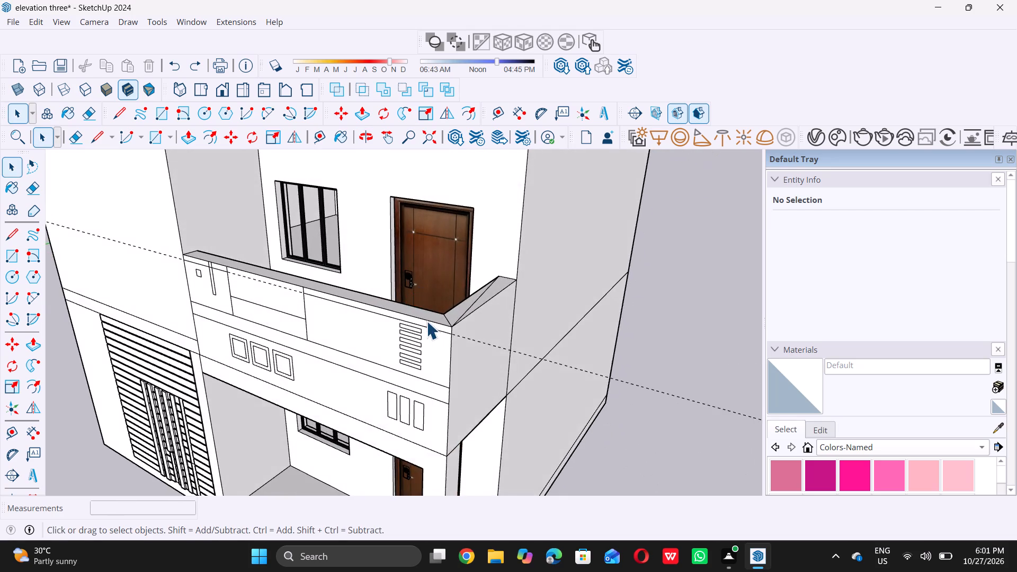
{"action": "scroll", "coordinate": [426, 328], "scroll_direction": "up", "scroll_amount": 5}
{"action": "key", "text": "ctrl+z"}
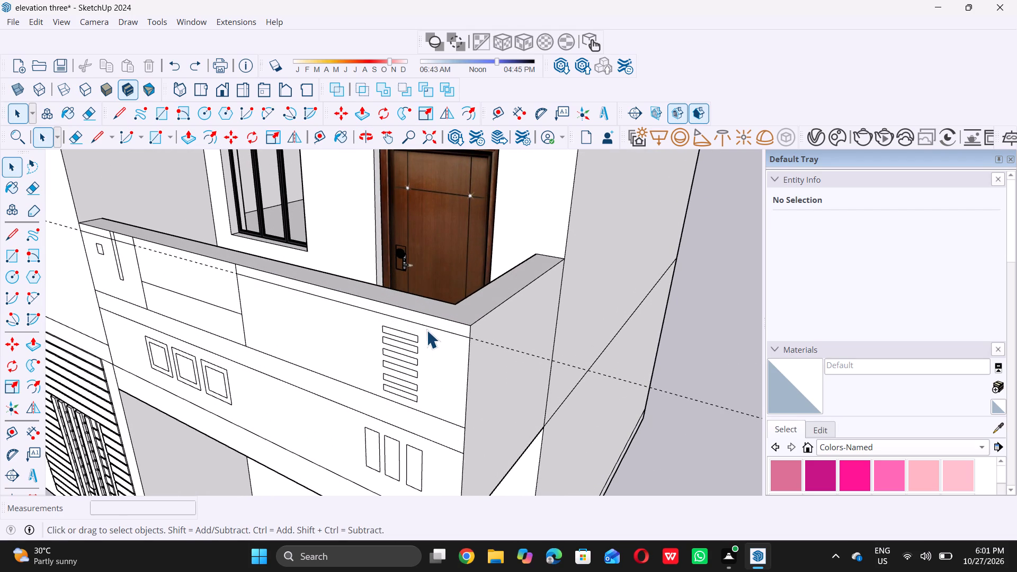
Select all the edges of the six stacked horizontal bars on the parapet front, move them slightly upward together, and clear the selection.
{"action": "middle_click_drag", "start_coordinate": [388, 352], "coordinate": [425, 327]}
{"action": "middle_click_drag", "start_coordinate": [425, 331], "coordinate": [456, 324]}
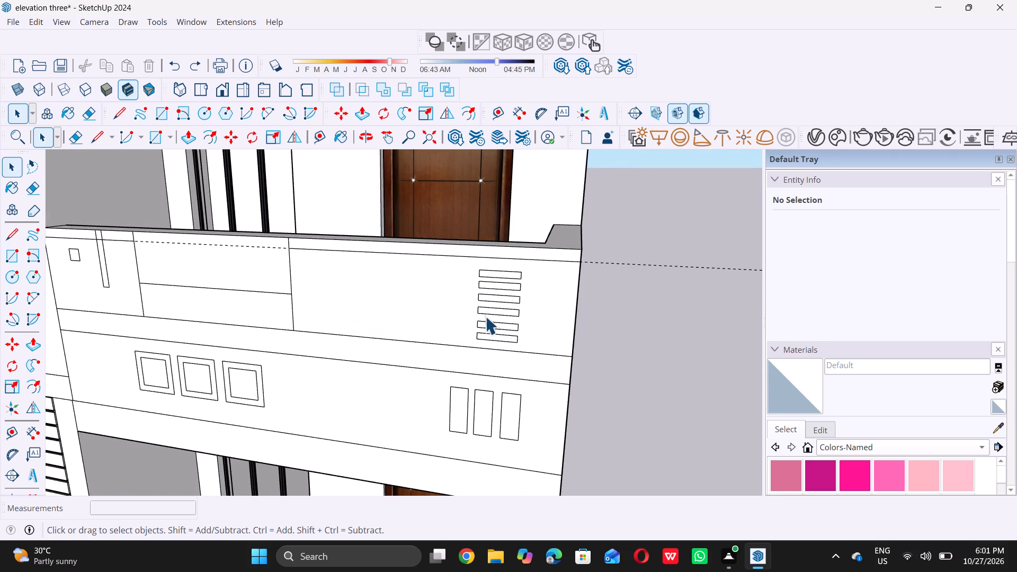
{"action": "scroll", "coordinate": [487, 310], "scroll_direction": "up", "scroll_amount": 5}
{"action": "middle_click", "coordinate": [475, 325]}
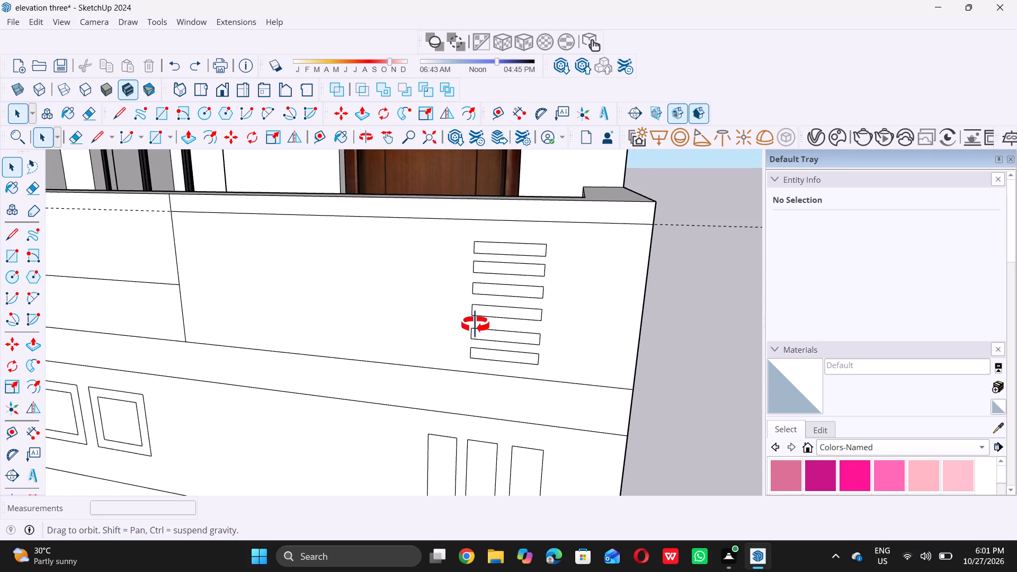
{"action": "left_click", "coordinate": [524, 242]}
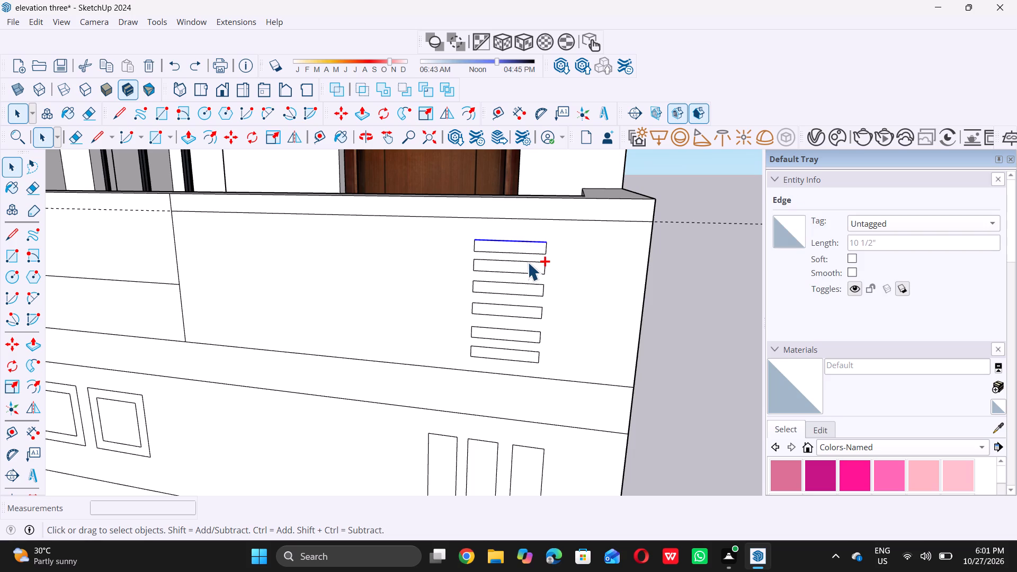
{"action": "left_click", "coordinate": [528, 263], "text": "ctrl"}
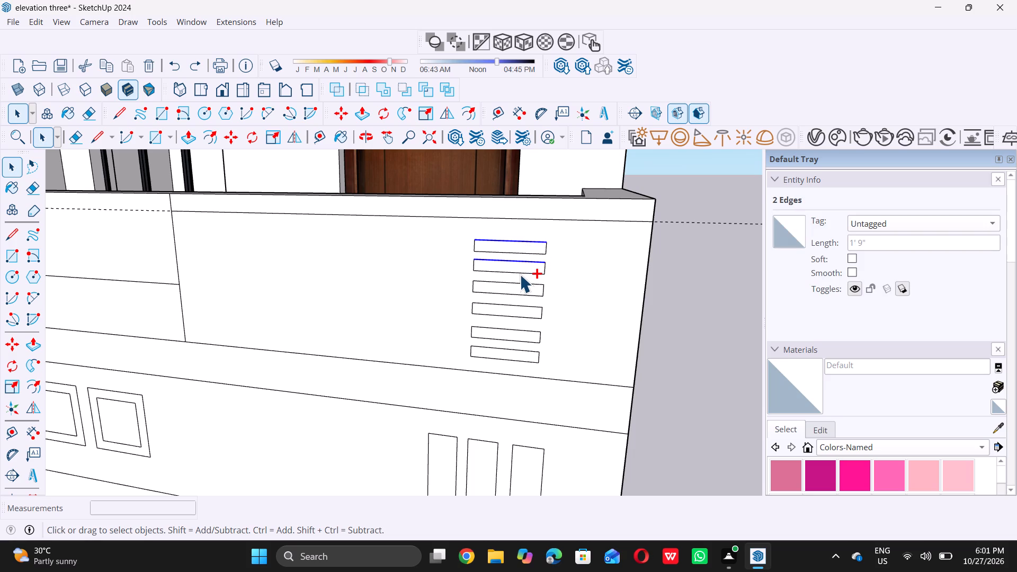
{"action": "left_click", "coordinate": [521, 273], "text": "ctrl"}
{"action": "left_click_drag", "start_coordinate": [445, 231], "coordinate": [493, 309], "text": "ctrl"}
{"action": "left_click_drag", "start_coordinate": [493, 309], "coordinate": [488, 365], "text": "ctrl"}
{"action": "left_click_drag", "start_coordinate": [523, 234], "coordinate": [528, 251], "text": "ctrl"}
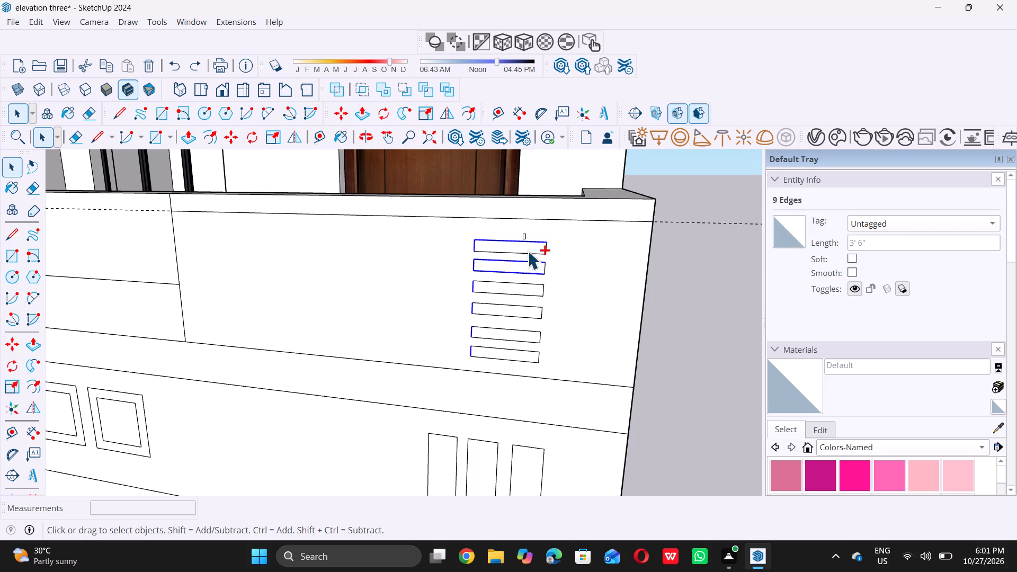
{"action": "left_click_drag", "start_coordinate": [528, 251], "coordinate": [556, 370], "text": "ctrl"}
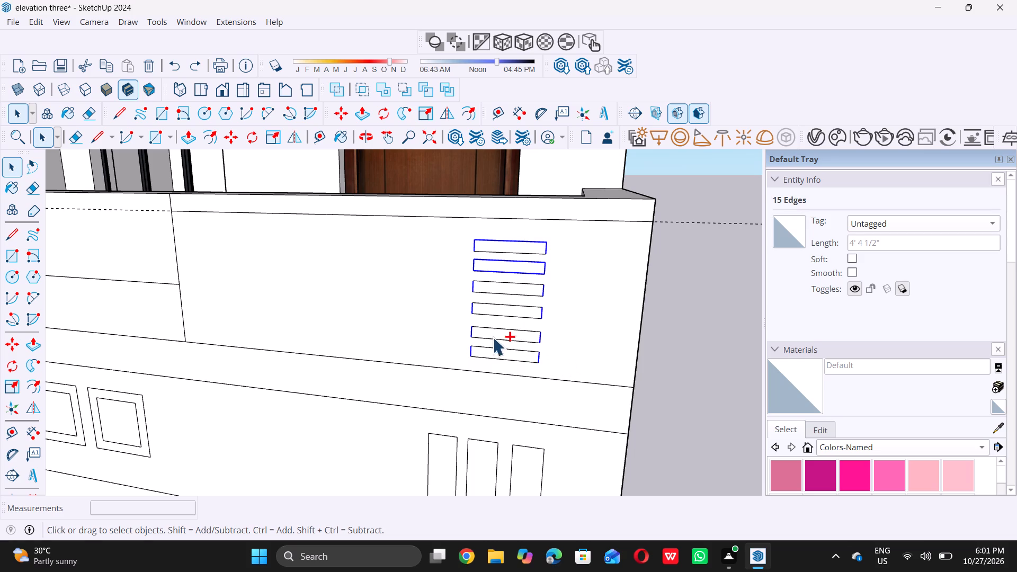
{"action": "left_click", "coordinate": [508, 296], "text": "ctrl"}
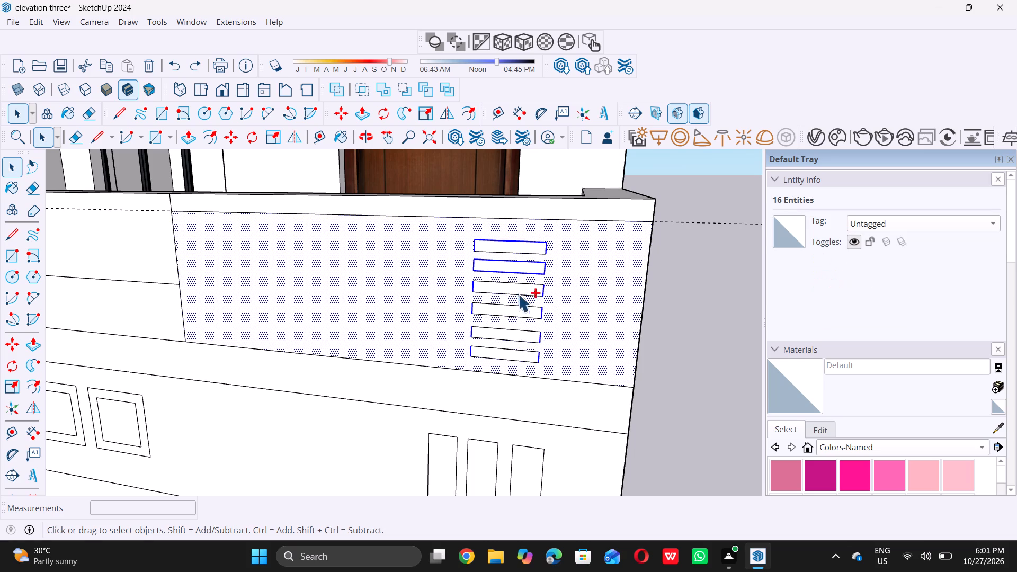
{"action": "left_click", "coordinate": [581, 301], "text": "shift"}
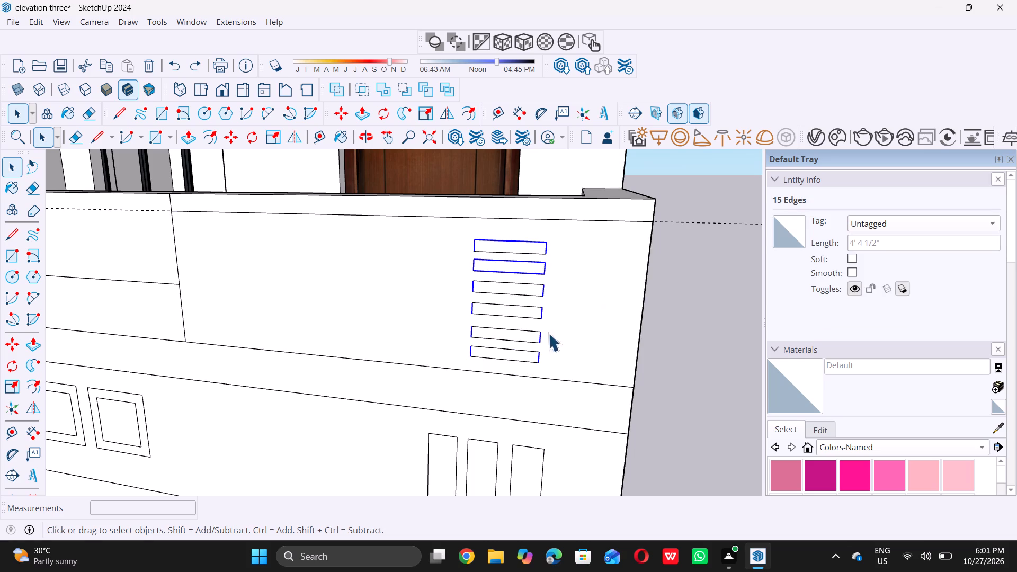
{"action": "left_click", "coordinate": [518, 330], "text": "ctrl"}
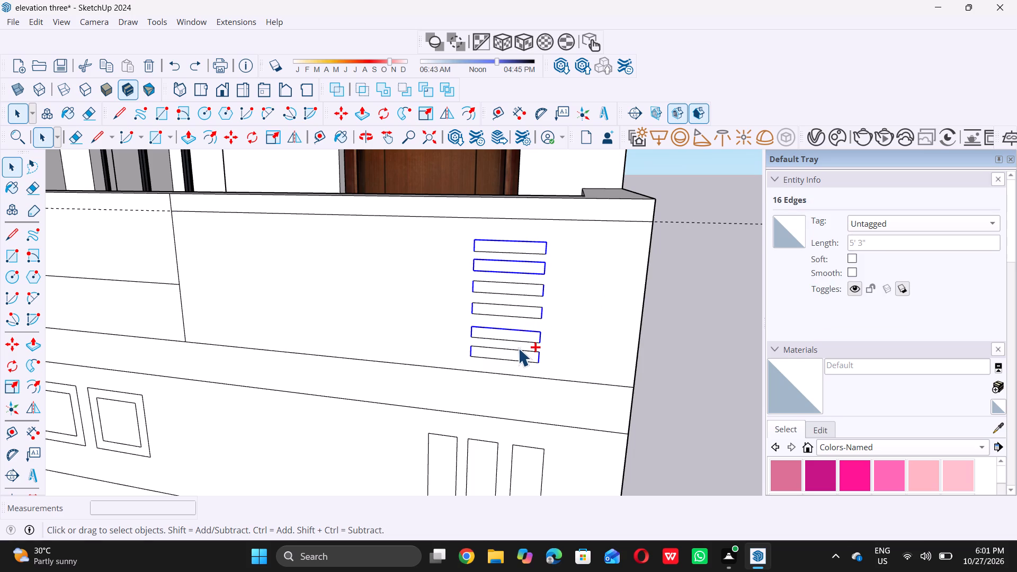
{"action": "left_click", "coordinate": [518, 348], "text": "ctrl"}
{"action": "left_click", "coordinate": [588, 326], "text": "shift"}
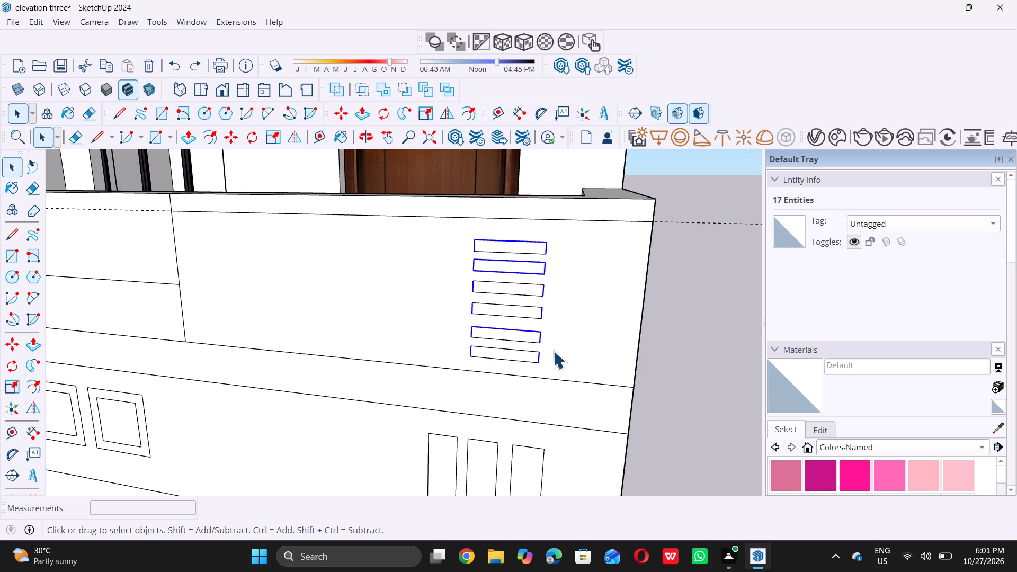
{"action": "left_click", "coordinate": [521, 361], "text": "ctrl"}
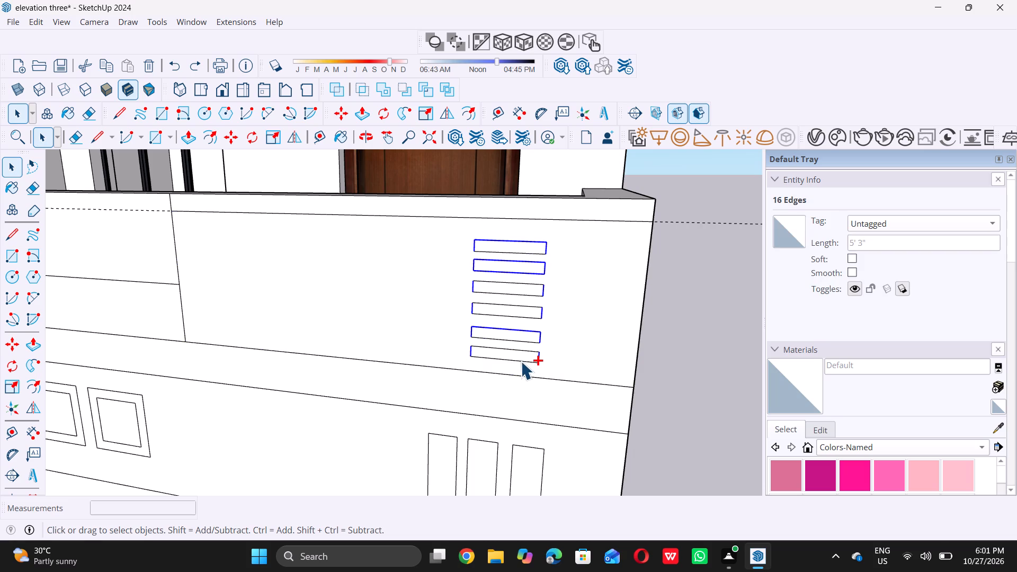
{"action": "left_click", "coordinate": [523, 351], "text": "ctrl"}
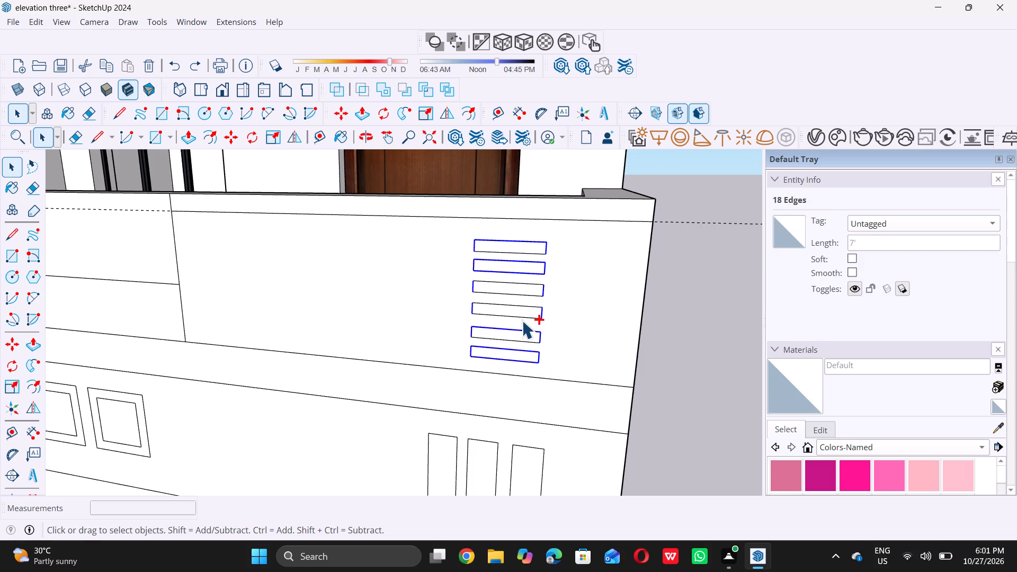
{"action": "left_click", "coordinate": [523, 318], "text": "ctrl"}
{"action": "left_click", "coordinate": [518, 341], "text": "ctrl"}
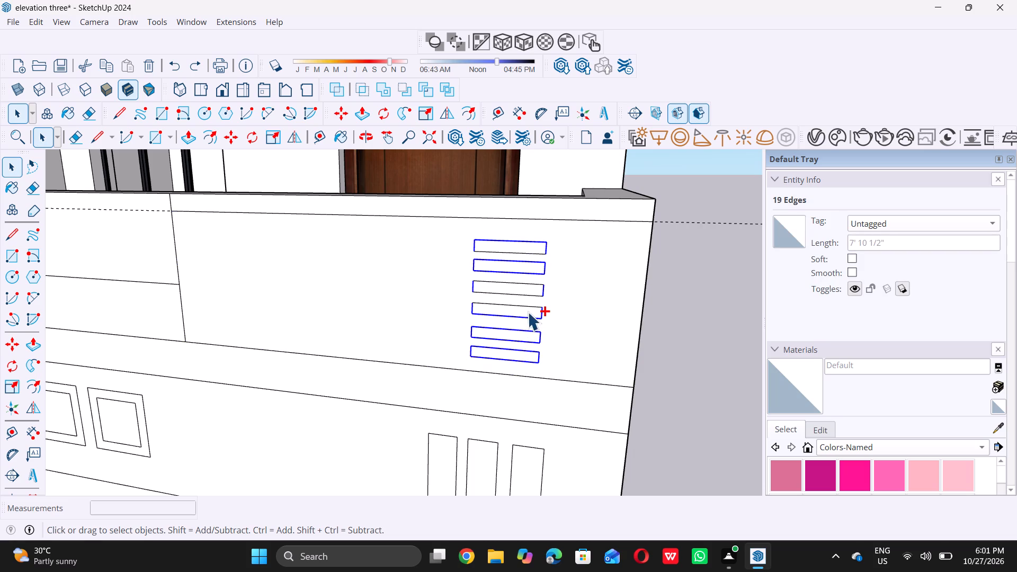
{"action": "left_click", "coordinate": [528, 307], "text": "ctrl"}
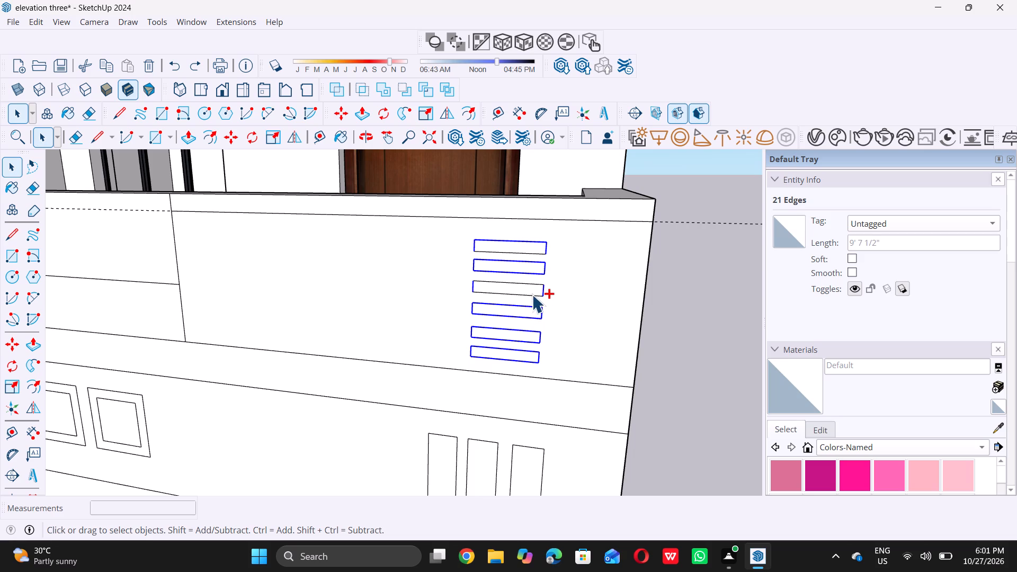
{"action": "left_click", "coordinate": [533, 296], "text": "ctrl"}
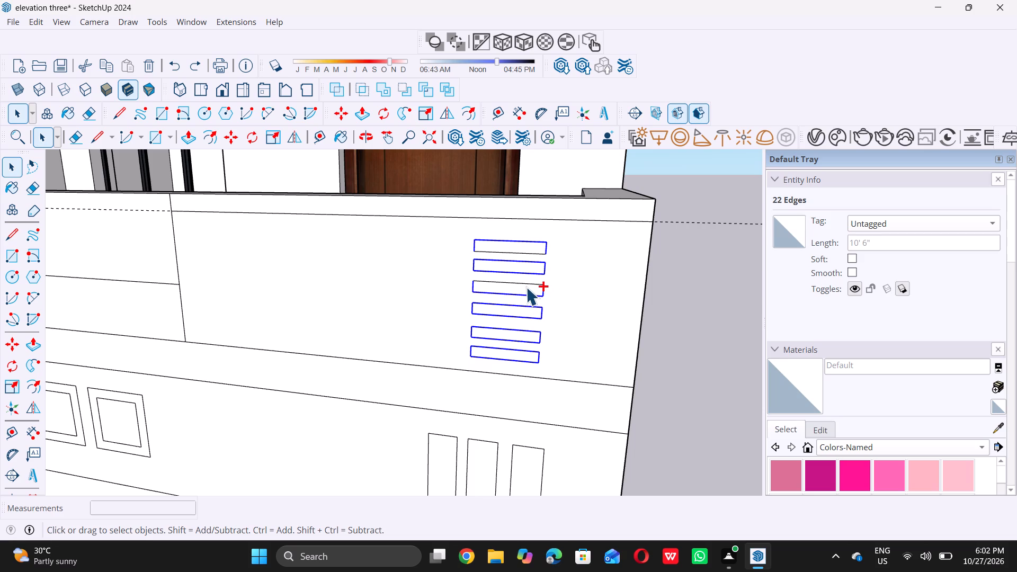
{"action": "left_click", "coordinate": [527, 285], "text": "ctrl"}
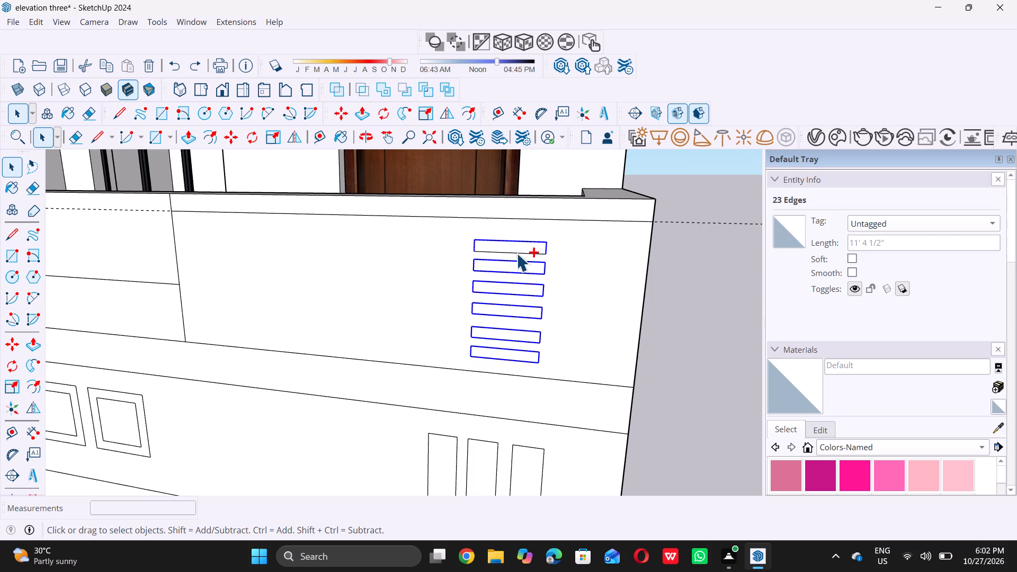
{"action": "left_click", "coordinate": [516, 252], "text": "ctrl"}
{"action": "left_click", "coordinate": [516, 253], "text": "ctrl"}
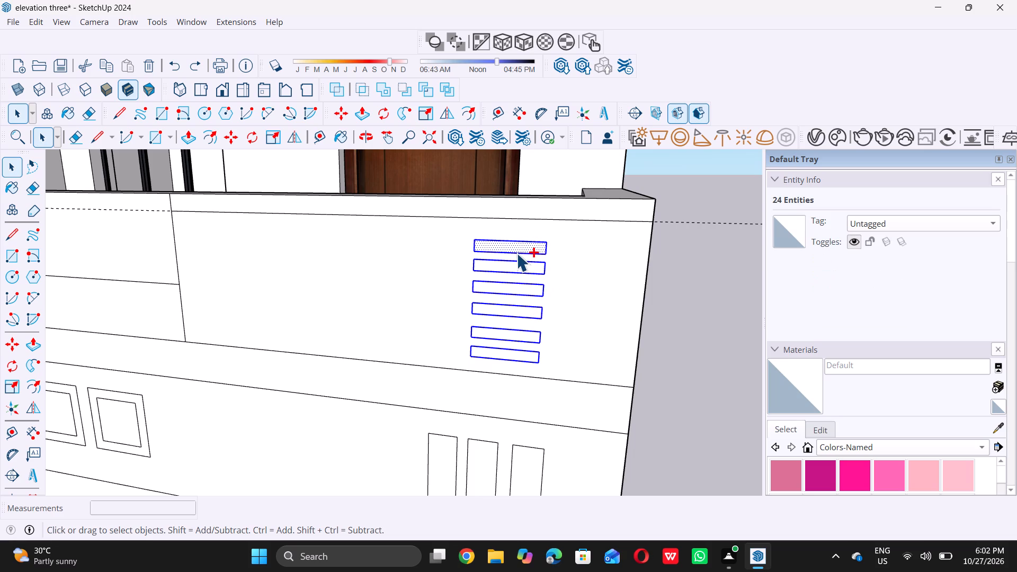
{"action": "left_click", "coordinate": [516, 248], "text": "shift"}
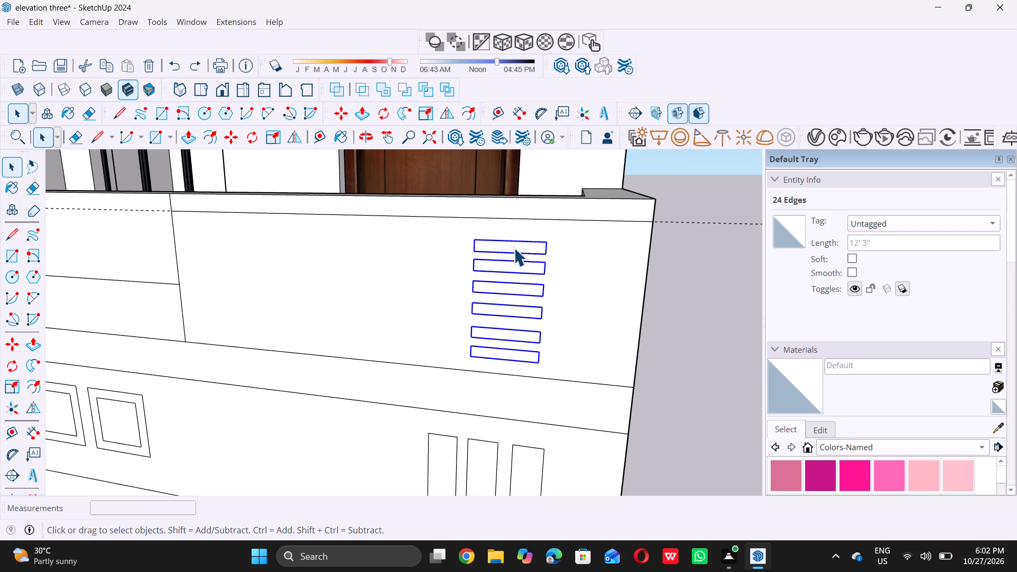
{"action": "key", "text": "m"}
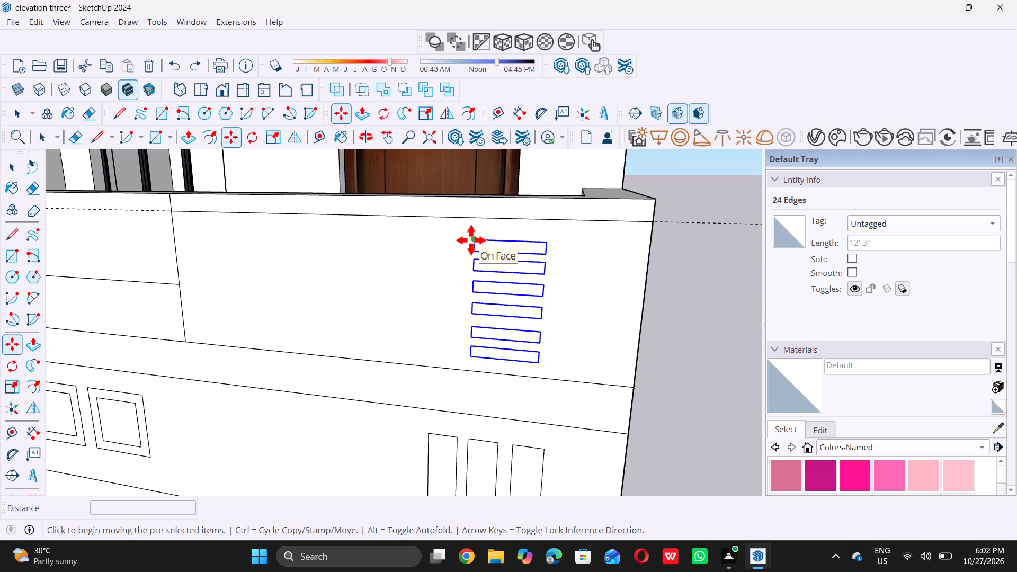
{"action": "left_click", "coordinate": [471, 240]}
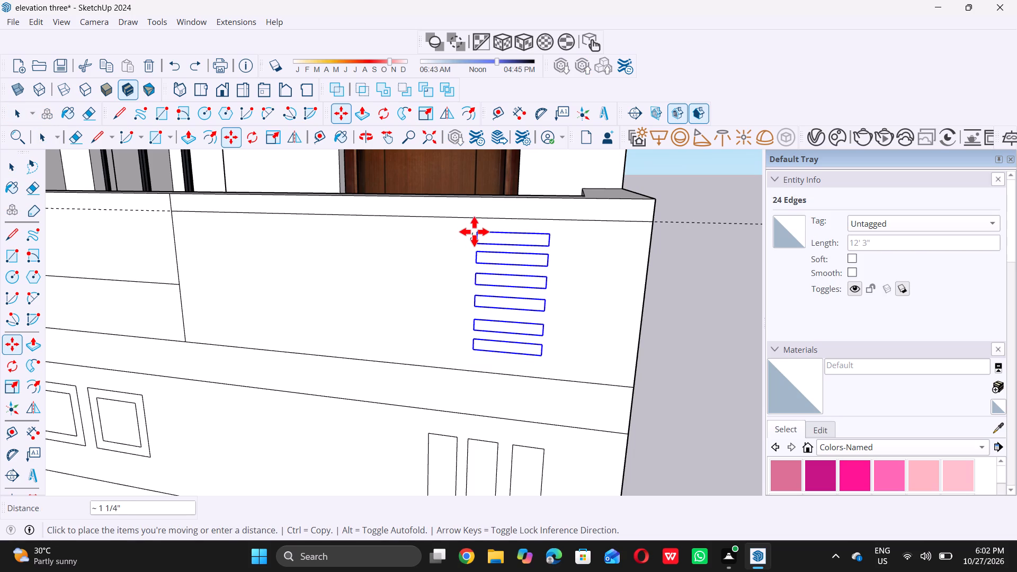
{"action": "left_click", "coordinate": [474, 230]}
{"action": "key", "text": "space"}
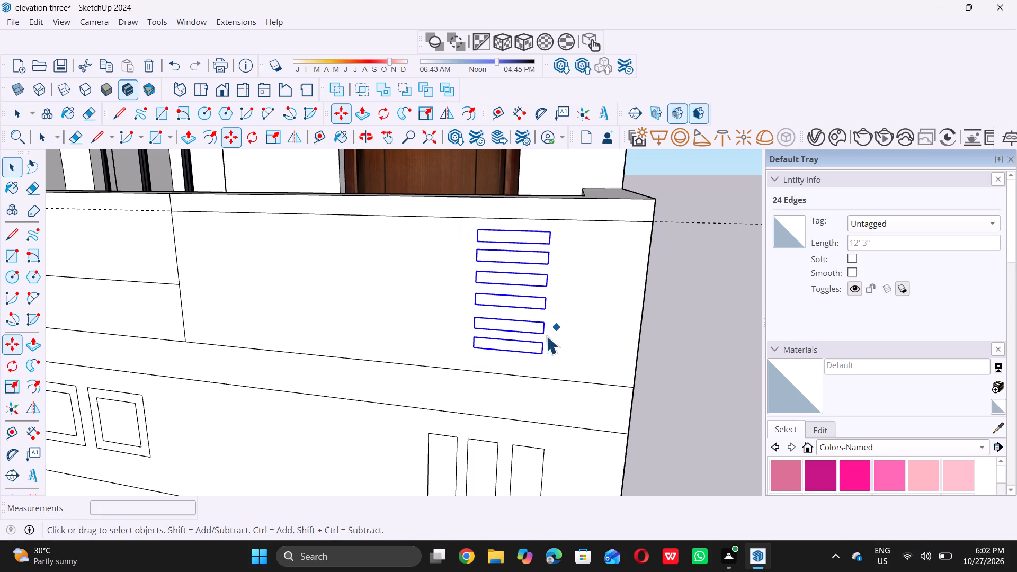
{"action": "scroll", "coordinate": [541, 345], "scroll_direction": "down", "scroll_amount": 4}
{"action": "left_click", "coordinate": [694, 317]}
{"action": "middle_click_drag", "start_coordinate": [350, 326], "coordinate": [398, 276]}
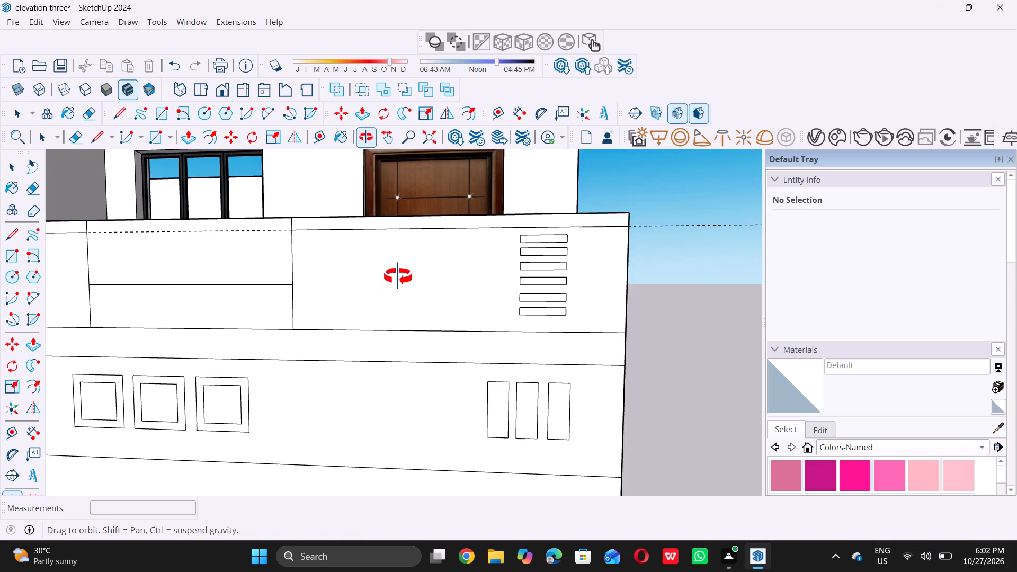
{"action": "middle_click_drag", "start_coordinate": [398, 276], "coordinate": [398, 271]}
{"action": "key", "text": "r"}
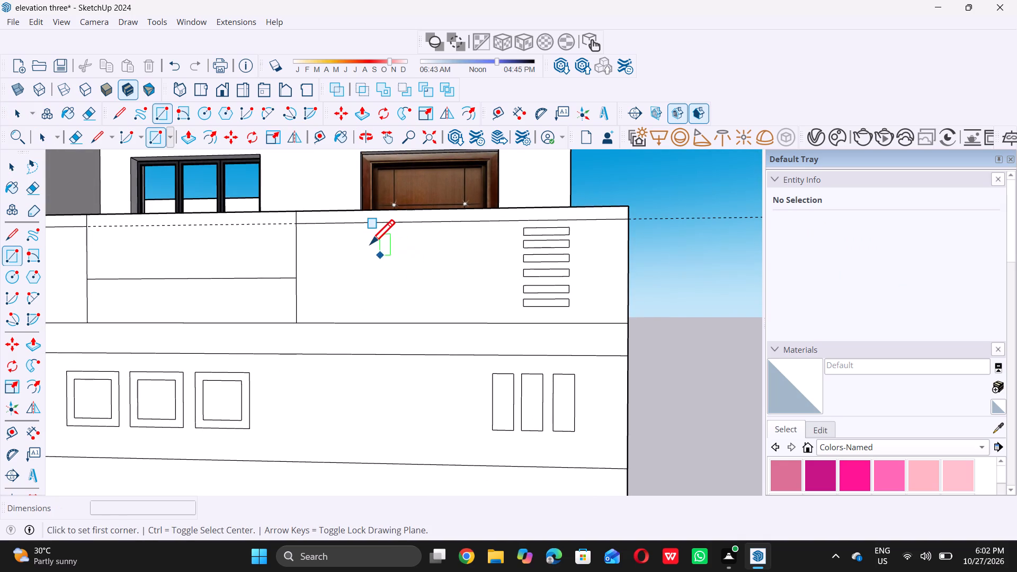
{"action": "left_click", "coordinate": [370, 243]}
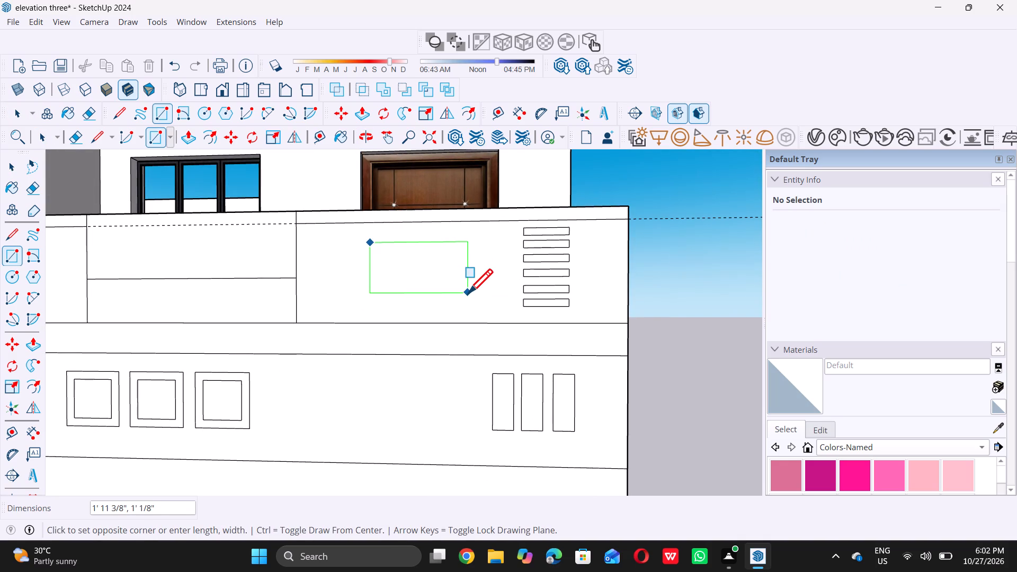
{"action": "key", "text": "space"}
Draw a rectangle about 1' 11 3/4" by 1' 3 1/4" on the parapet front, between the middle section's divider and the stacked bars.
{"action": "key", "text": "r"}
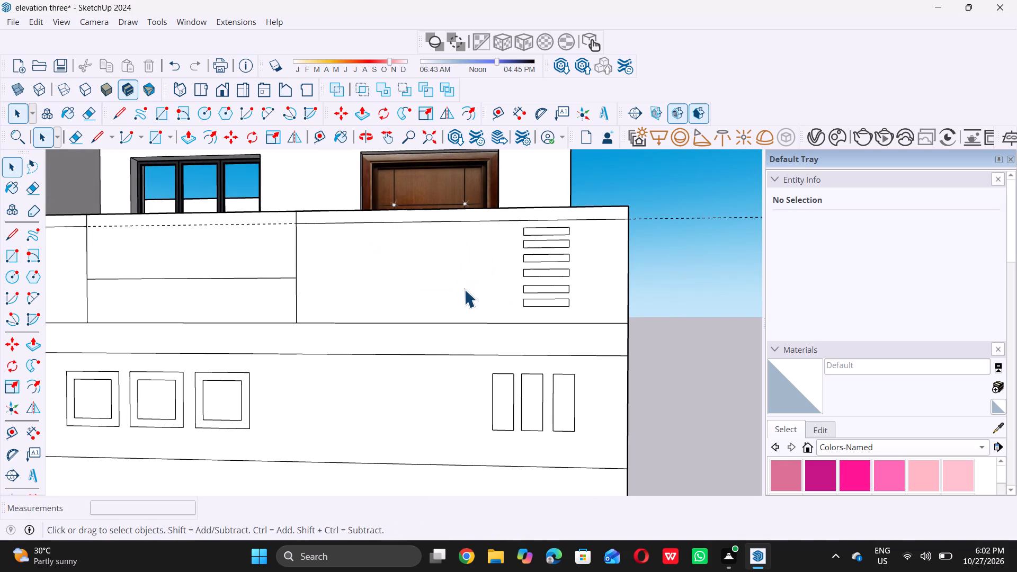
{"action": "left_click", "coordinate": [376, 233]}
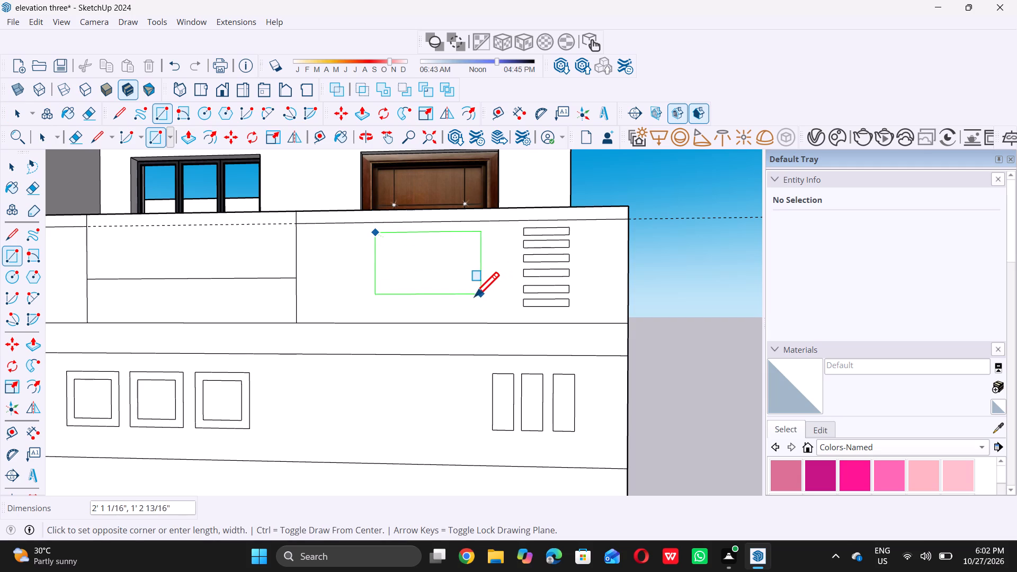
{"action": "left_click", "coordinate": [475, 296]}
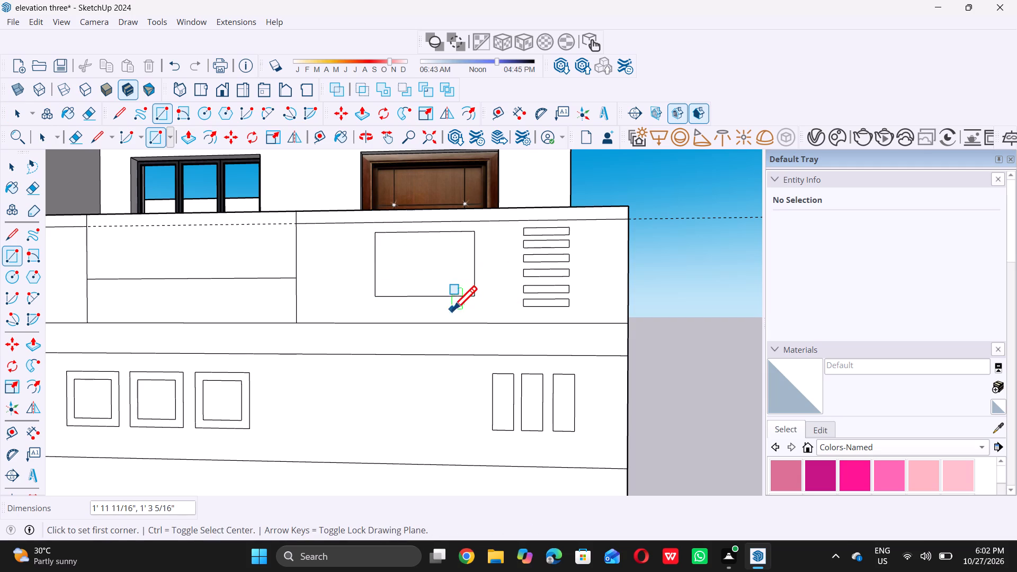
Offset the border of the new rectangle beside the stacked bars inward by 1" and clear the selection.
{"action": "key", "text": "space"}
{"action": "left_click", "coordinate": [435, 270]}
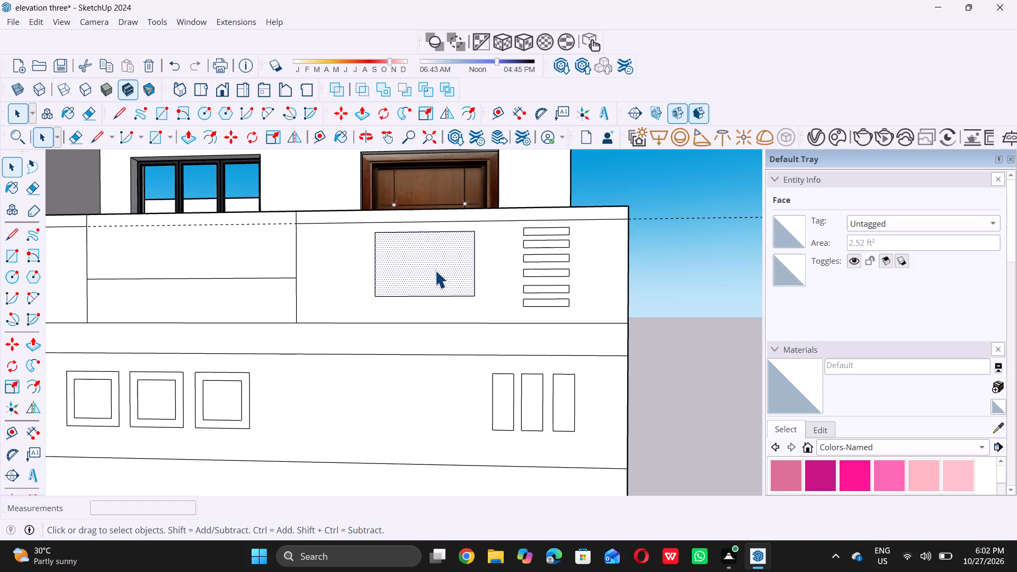
{"action": "key", "text": "f"}
{"action": "left_click", "coordinate": [433, 272]}
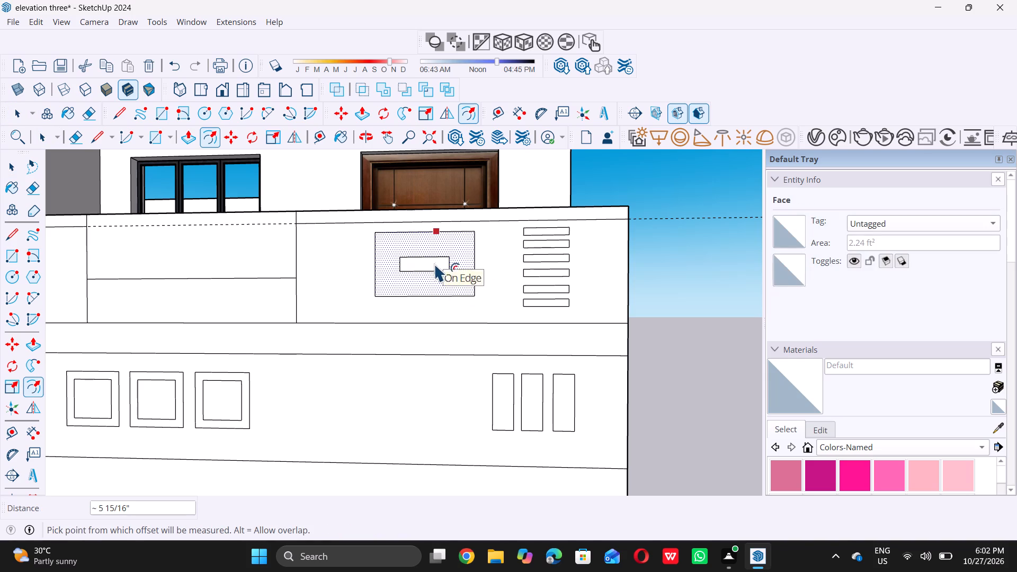
{"action": "key", "text": "ctrl+z"}
{"action": "left_click", "coordinate": [431, 278]}
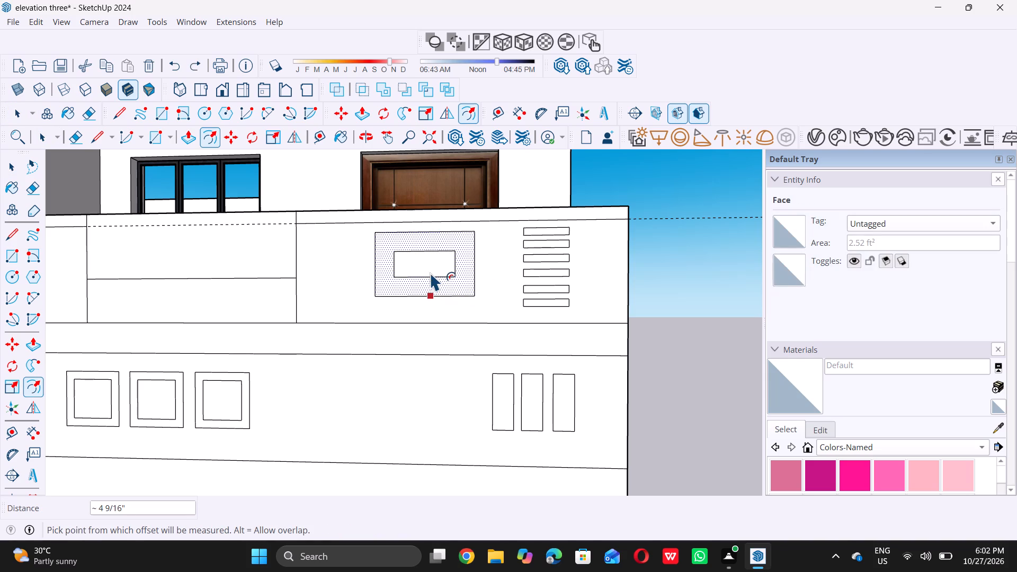
{"action": "key", "text": "ctrl+z"}
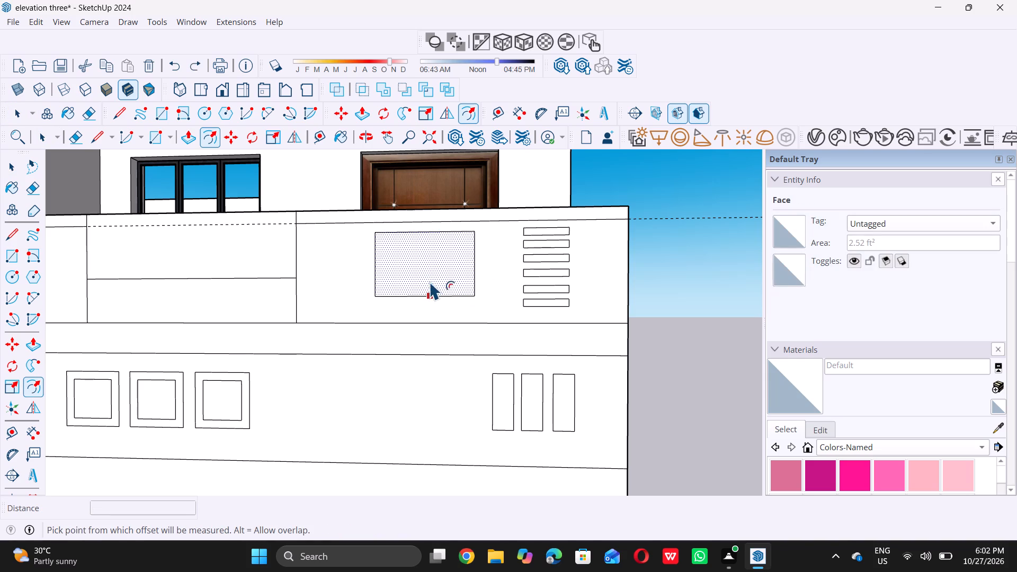
{"action": "left_click_drag", "start_coordinate": [431, 282], "coordinate": [432, 276]}
{"action": "key", "text": "1"}
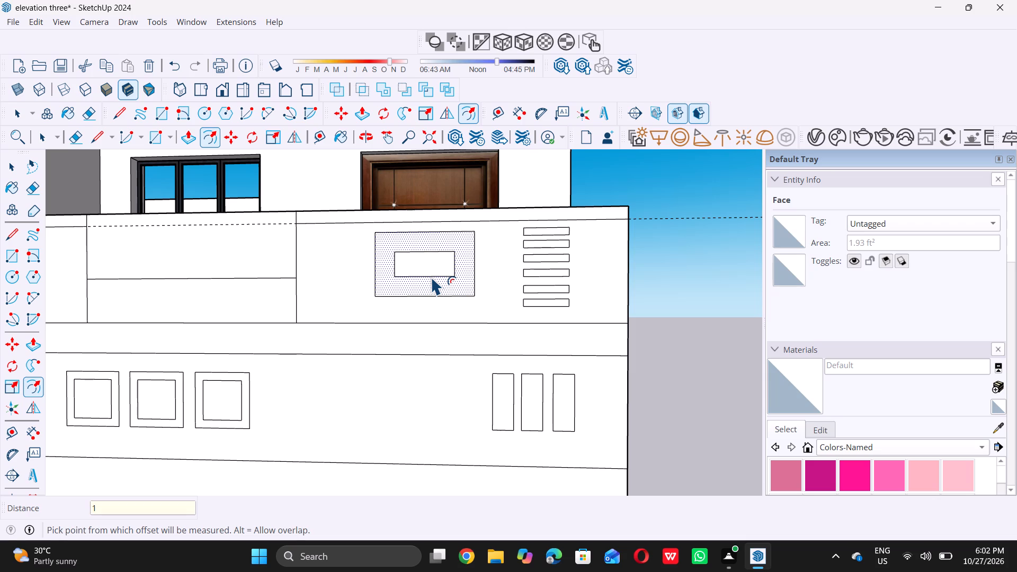
{"action": "key", "text": "shift+quotedbl"}
{"action": "key", "text": "Return"}
{"action": "key", "text": "space"}
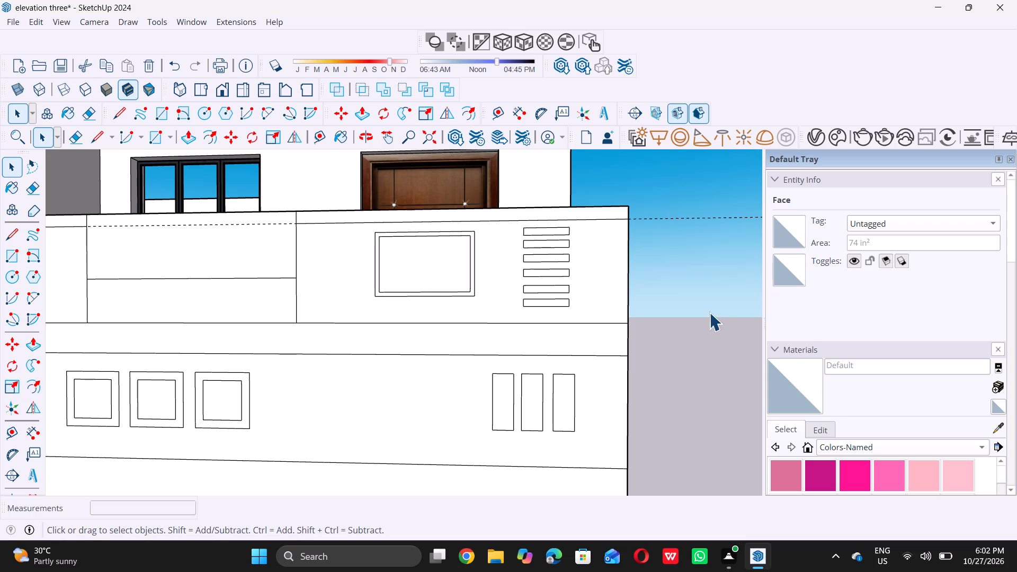
{"action": "left_click", "coordinate": [709, 312]}
Delete all guides from the model.
{"action": "scroll", "coordinate": [395, 271], "scroll_direction": "down", "scroll_amount": 3}
{"action": "middle_click_drag", "start_coordinate": [391, 257], "coordinate": [339, 347]}
{"action": "scroll", "coordinate": [339, 347], "scroll_direction": "down", "scroll_amount": 1}
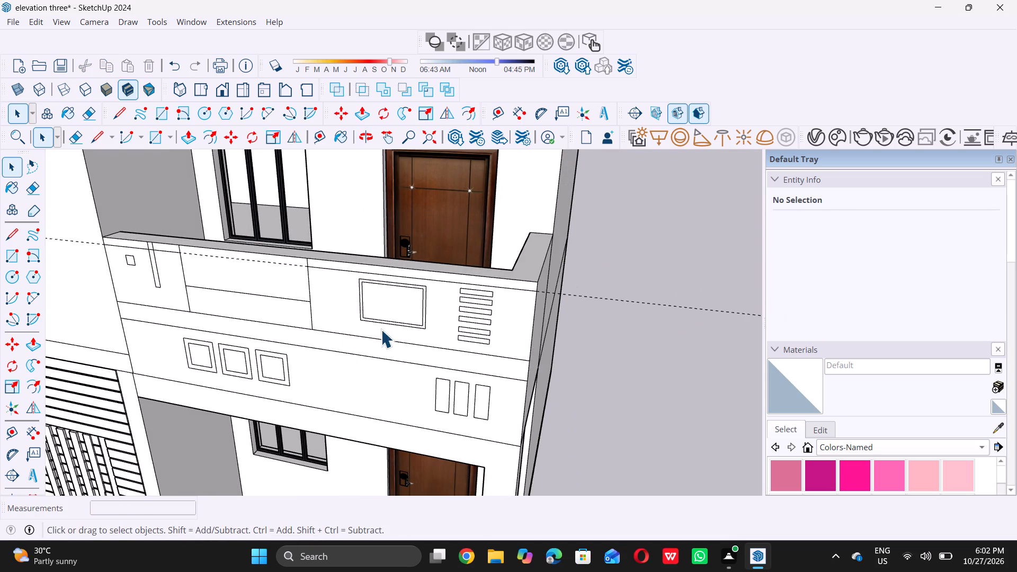
{"action": "left_click", "coordinate": [38, 24]}
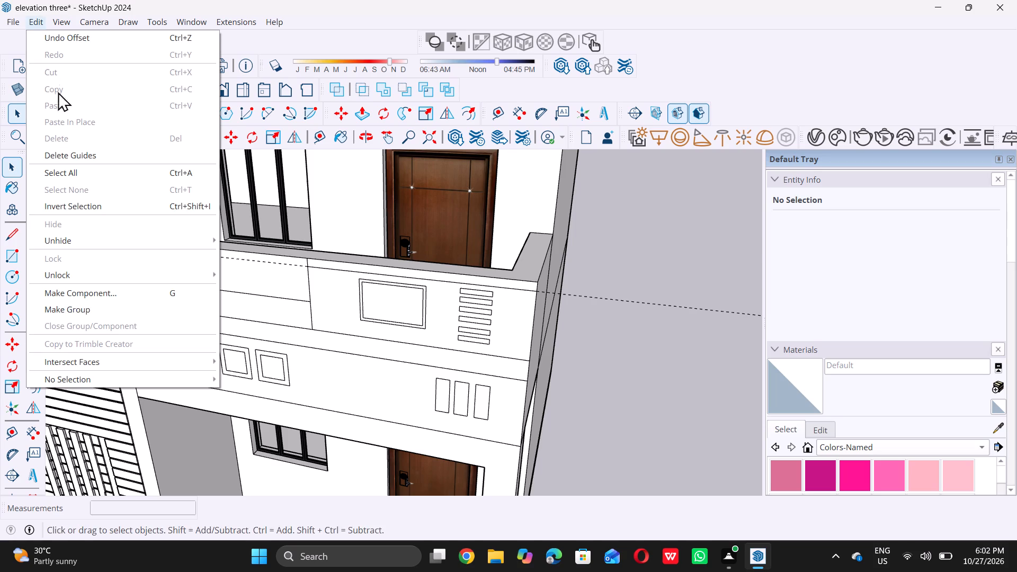
{"action": "left_click", "coordinate": [79, 157]}
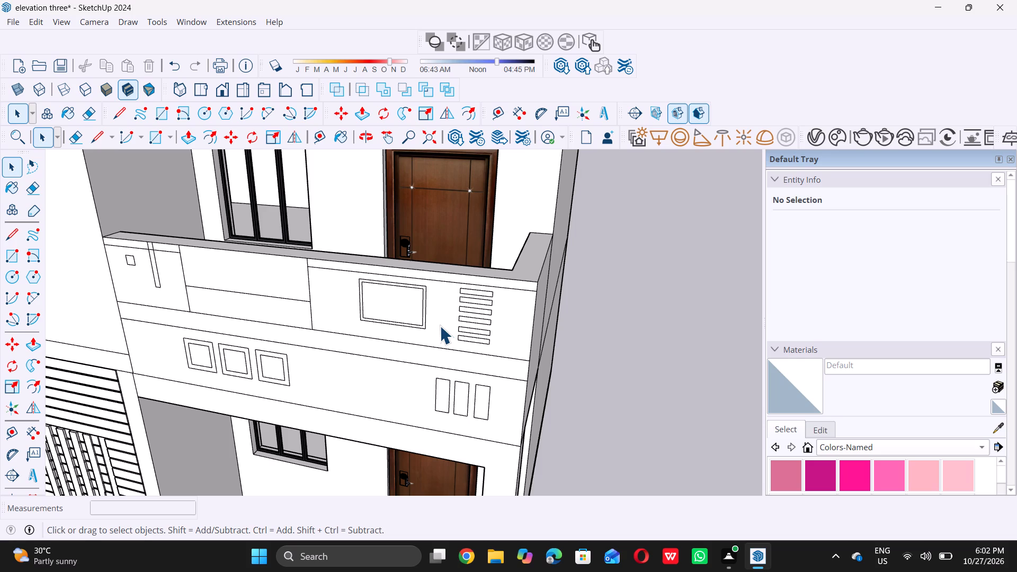
Draw two 9" lines across the parapet's top face, one from each divider bounding the middle section.
{"action": "middle_click_drag", "start_coordinate": [372, 336], "coordinate": [398, 297]}
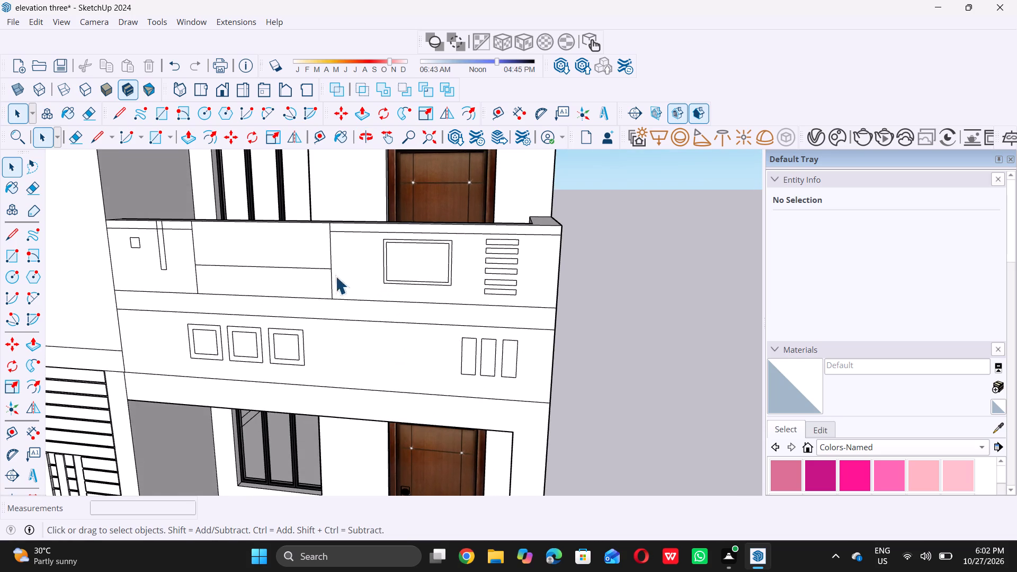
{"action": "scroll", "coordinate": [354, 275], "scroll_direction": "down", "scroll_amount": 5}
{"action": "middle_click_drag", "start_coordinate": [247, 263], "coordinate": [217, 352]}
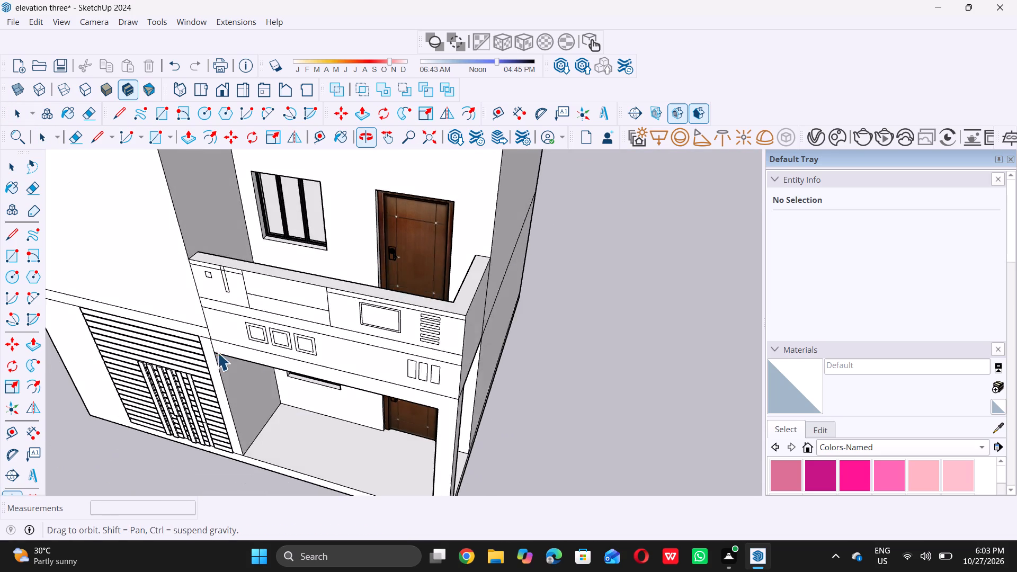
{"action": "middle_click_drag", "start_coordinate": [217, 352], "coordinate": [218, 357]}
{"action": "scroll", "coordinate": [216, 240], "scroll_direction": "up", "scroll_amount": 7}
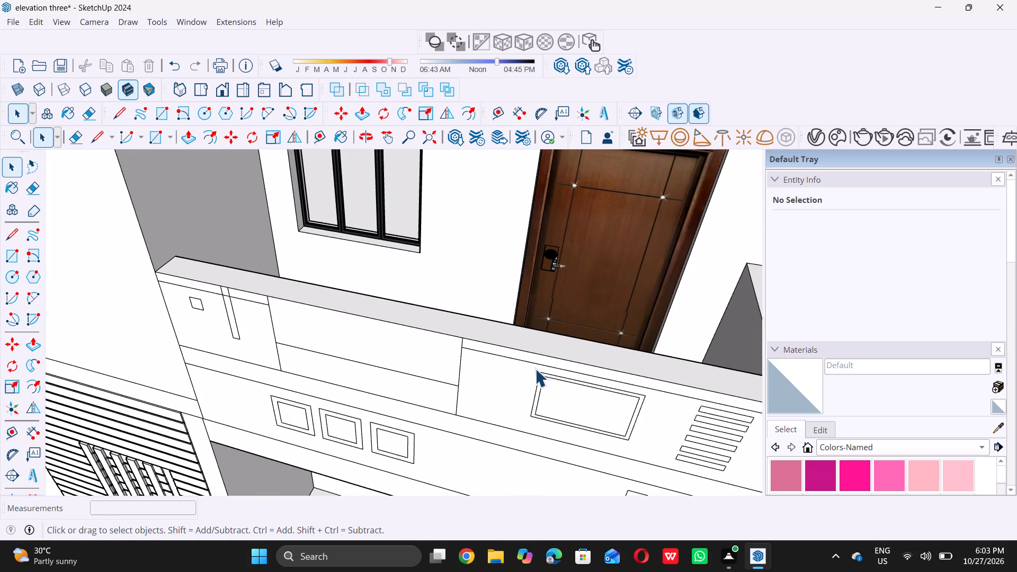
{"action": "key", "text": "l"}
{"action": "left_click", "coordinate": [464, 336]}
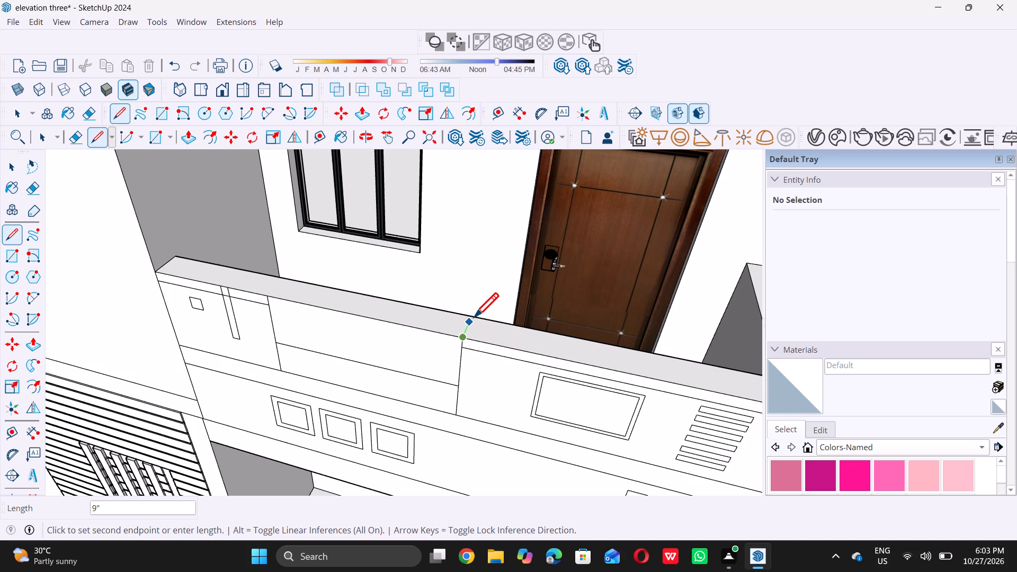
{"action": "left_click", "coordinate": [474, 317]}
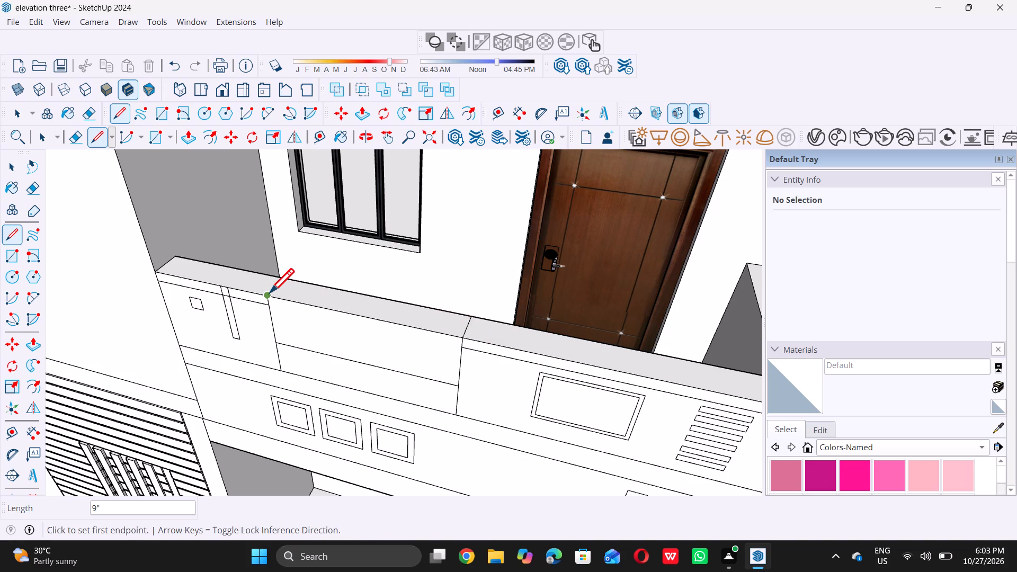
{"action": "left_click", "coordinate": [270, 292]}
{"action": "left_click", "coordinate": [278, 277]}
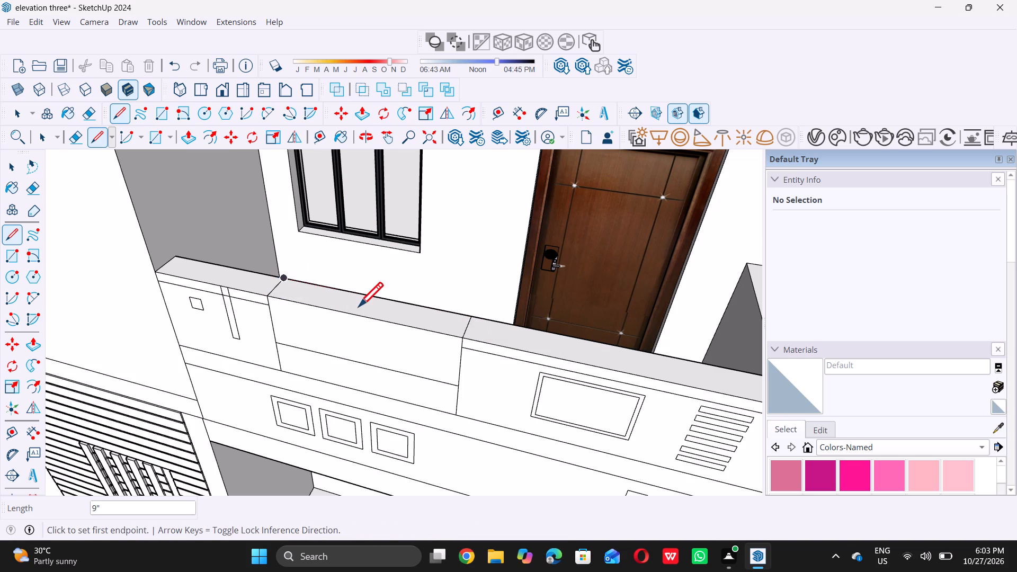
{"action": "key", "text": "space"}
Push the top face of the parapet's middle section down to the horizontal line across its front, and clear the selection.
{"action": "scroll", "coordinate": [329, 378], "scroll_direction": "down", "scroll_amount": 6}
{"action": "middle_click_drag", "start_coordinate": [352, 303], "coordinate": [345, 321]}
{"action": "scroll", "coordinate": [340, 340], "scroll_direction": "up", "scroll_amount": 3}
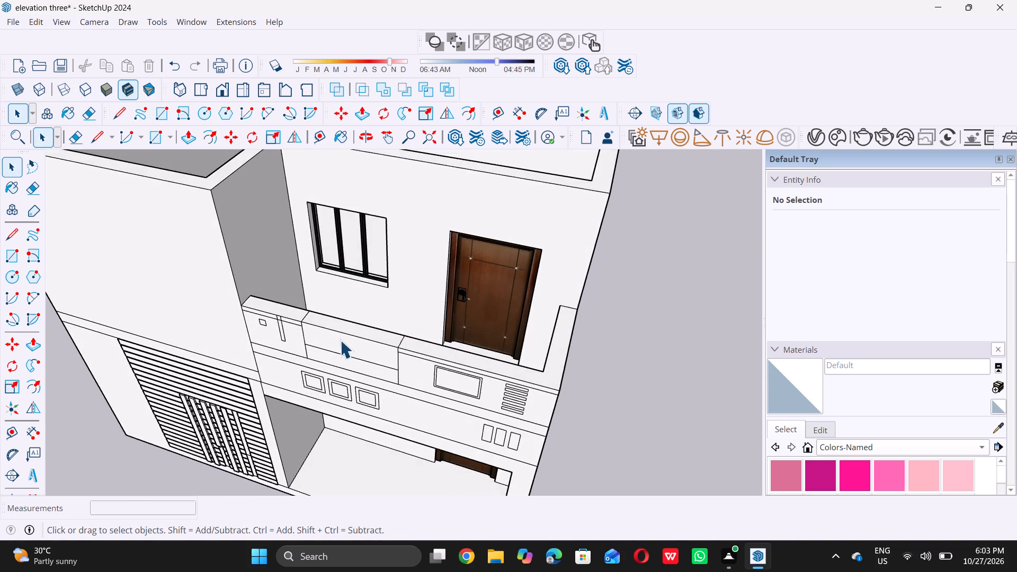
{"action": "scroll", "coordinate": [340, 340], "scroll_direction": "up", "scroll_amount": 7}
{"action": "left_click", "coordinate": [374, 307]}
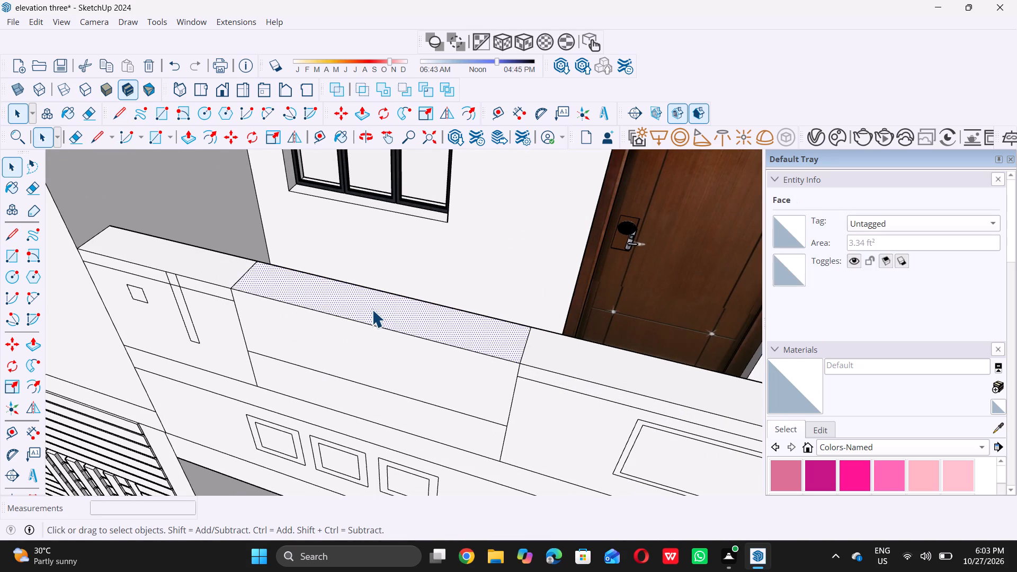
{"action": "key", "text": "p"}
{"action": "left_click", "coordinate": [372, 308]}
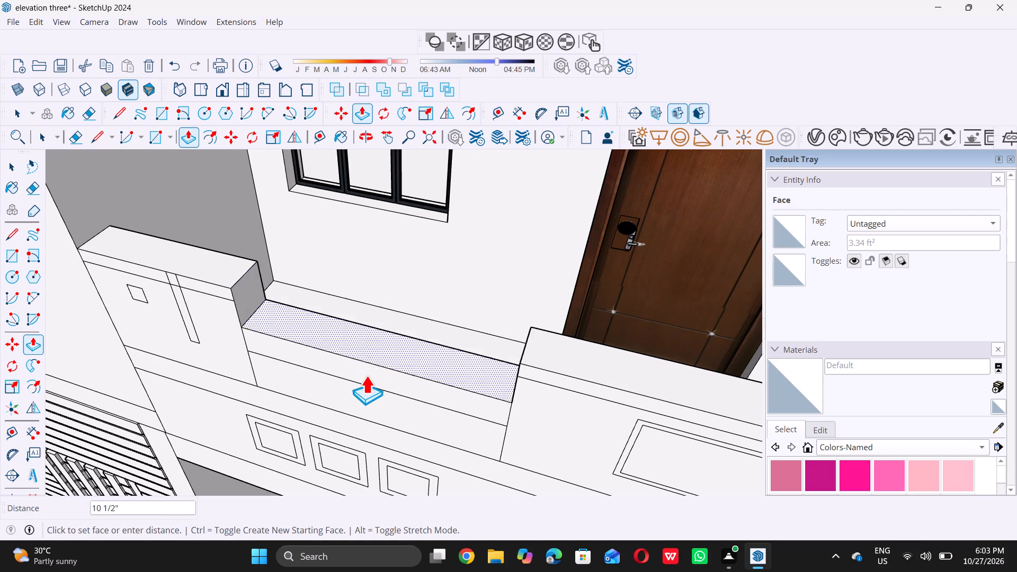
{"action": "left_click", "coordinate": [371, 383]}
{"action": "key", "text": "space"}
{"action": "scroll", "coordinate": [374, 381], "scroll_direction": "down", "scroll_amount": 4}
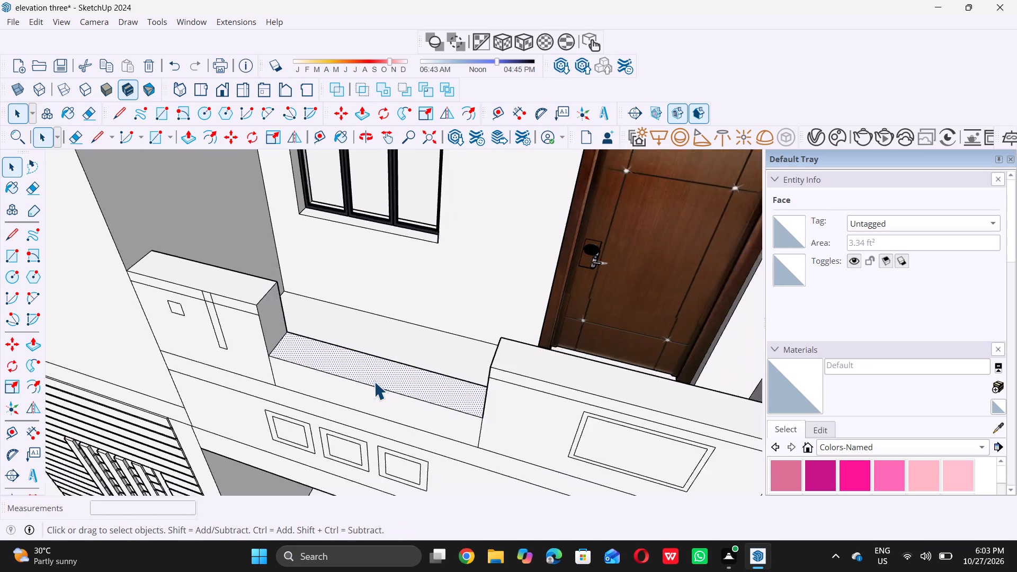
{"action": "scroll", "coordinate": [374, 381], "scroll_direction": "down", "scroll_amount": 7}
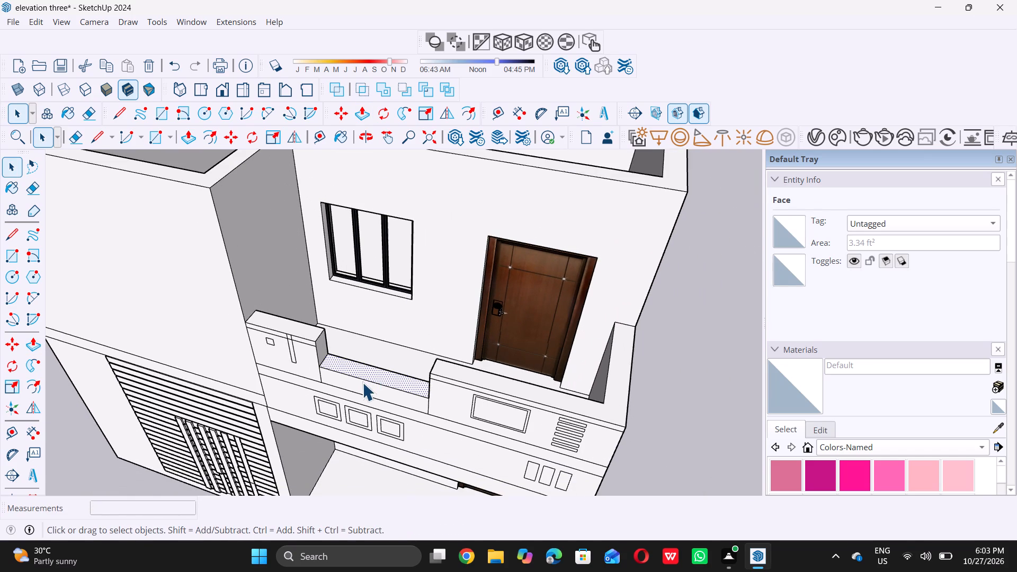
{"action": "middle_click_drag", "start_coordinate": [363, 379], "coordinate": [380, 365]}
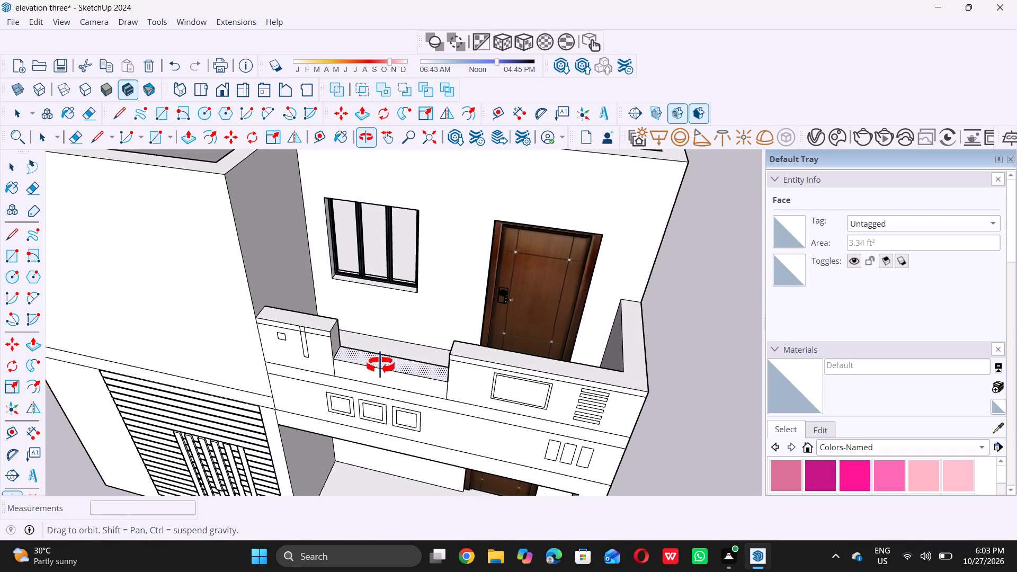
{"action": "middle_click_drag", "start_coordinate": [380, 365], "coordinate": [413, 317]}
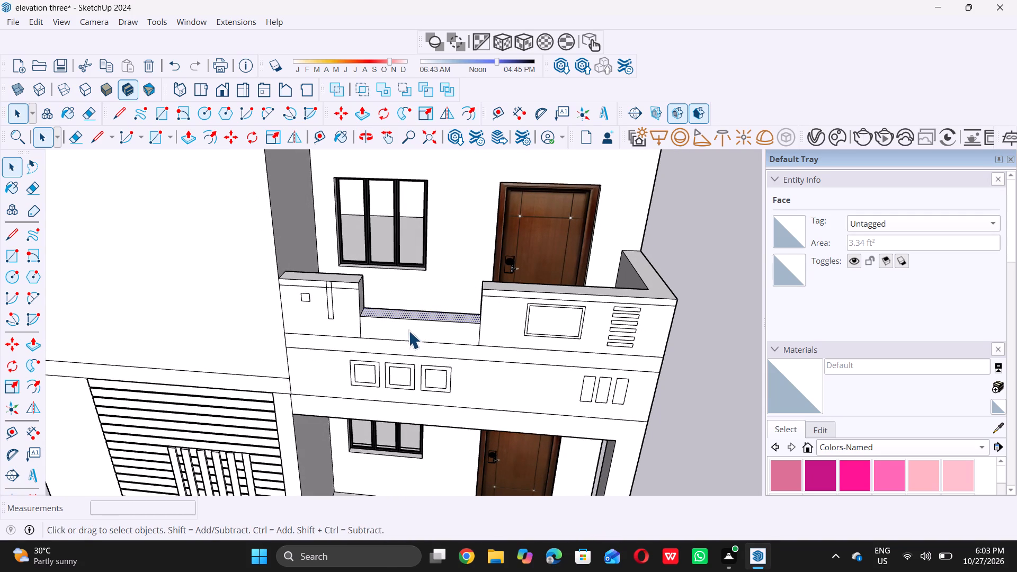
{"action": "middle_click_drag", "start_coordinate": [408, 327], "coordinate": [427, 258]}
{"action": "left_click", "coordinate": [735, 333]}
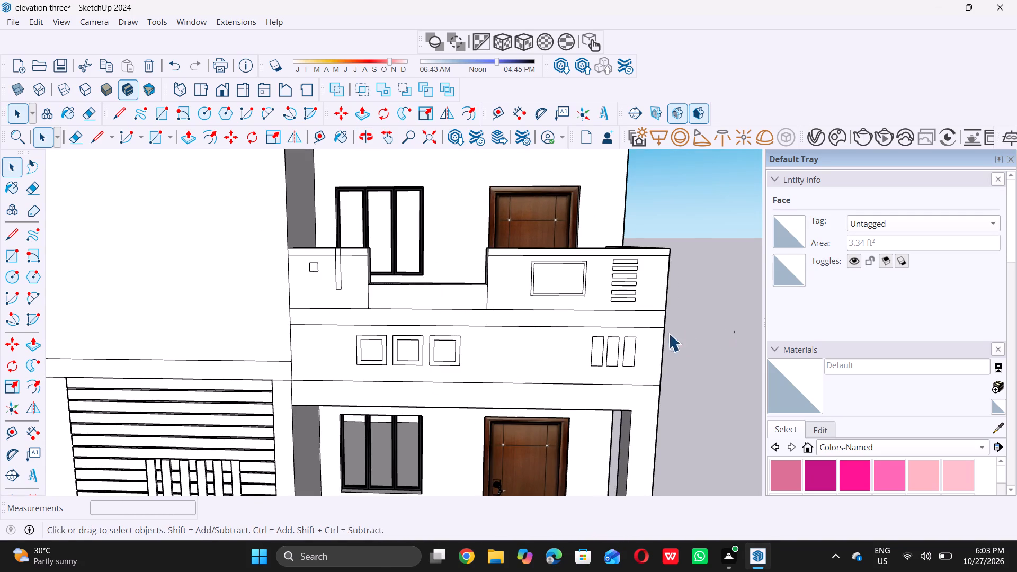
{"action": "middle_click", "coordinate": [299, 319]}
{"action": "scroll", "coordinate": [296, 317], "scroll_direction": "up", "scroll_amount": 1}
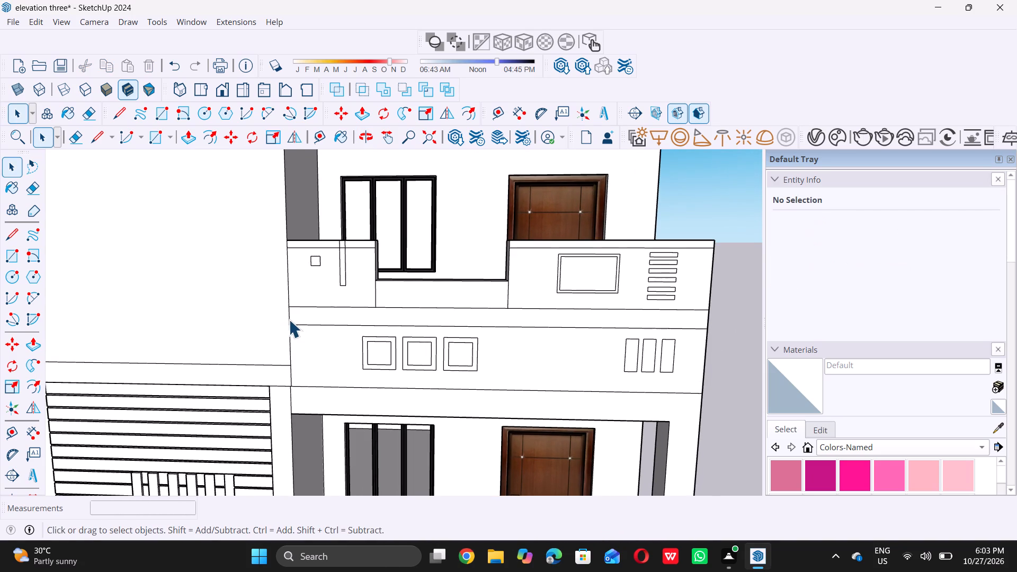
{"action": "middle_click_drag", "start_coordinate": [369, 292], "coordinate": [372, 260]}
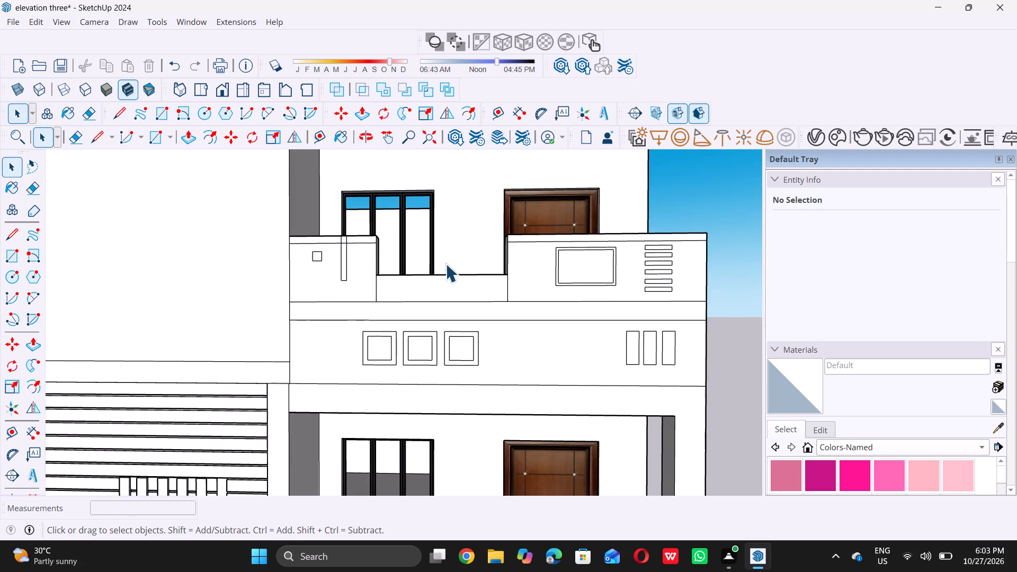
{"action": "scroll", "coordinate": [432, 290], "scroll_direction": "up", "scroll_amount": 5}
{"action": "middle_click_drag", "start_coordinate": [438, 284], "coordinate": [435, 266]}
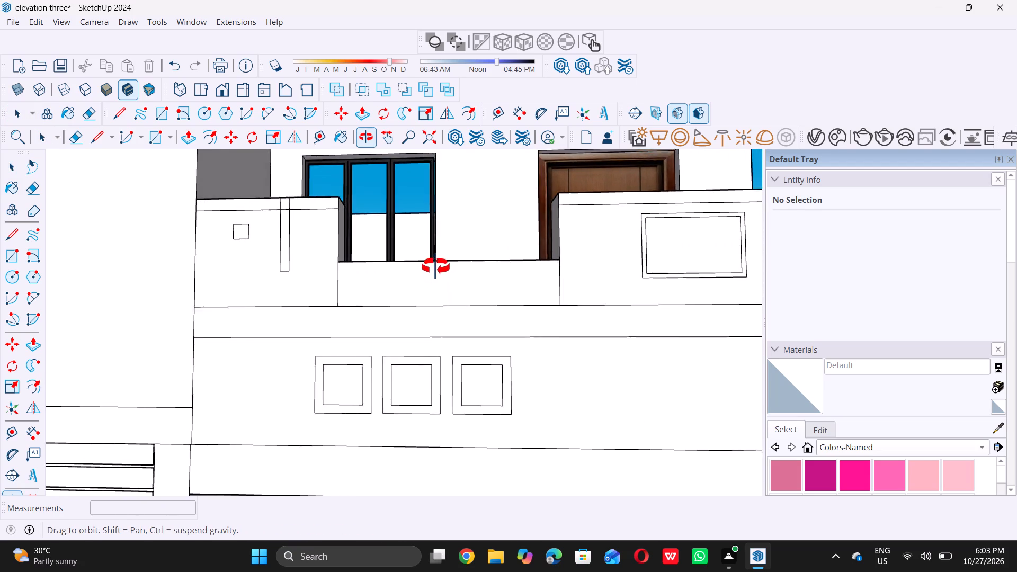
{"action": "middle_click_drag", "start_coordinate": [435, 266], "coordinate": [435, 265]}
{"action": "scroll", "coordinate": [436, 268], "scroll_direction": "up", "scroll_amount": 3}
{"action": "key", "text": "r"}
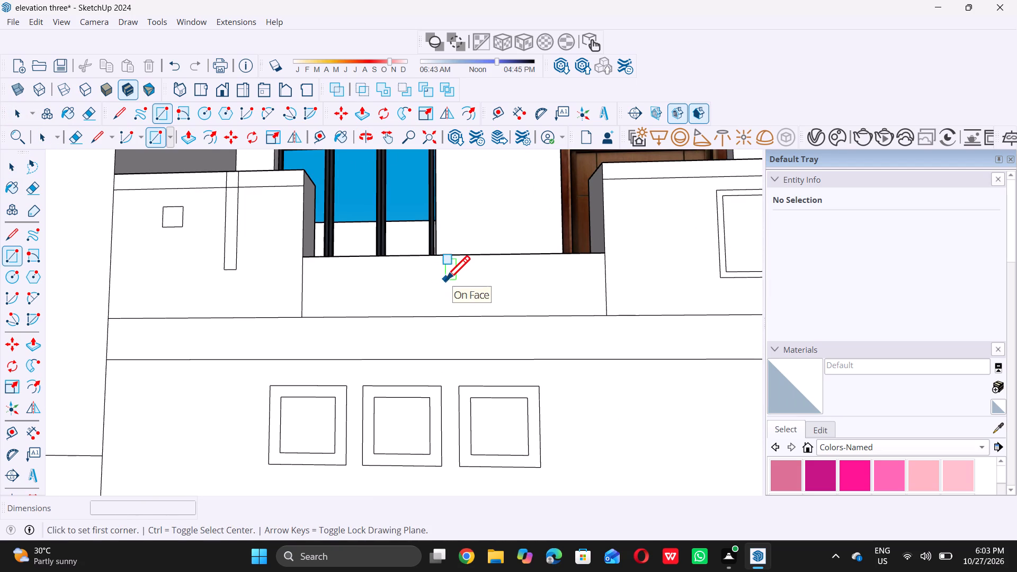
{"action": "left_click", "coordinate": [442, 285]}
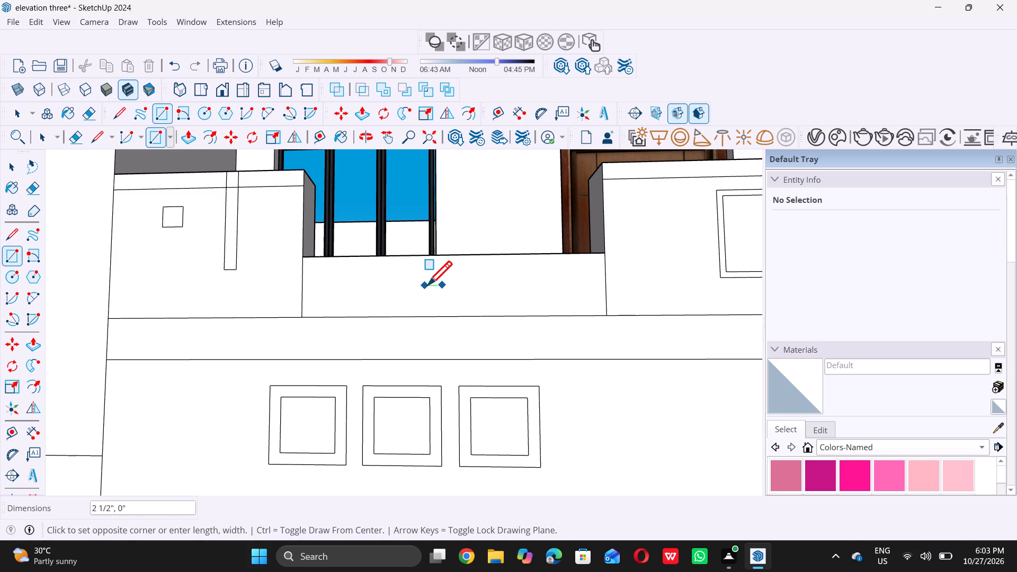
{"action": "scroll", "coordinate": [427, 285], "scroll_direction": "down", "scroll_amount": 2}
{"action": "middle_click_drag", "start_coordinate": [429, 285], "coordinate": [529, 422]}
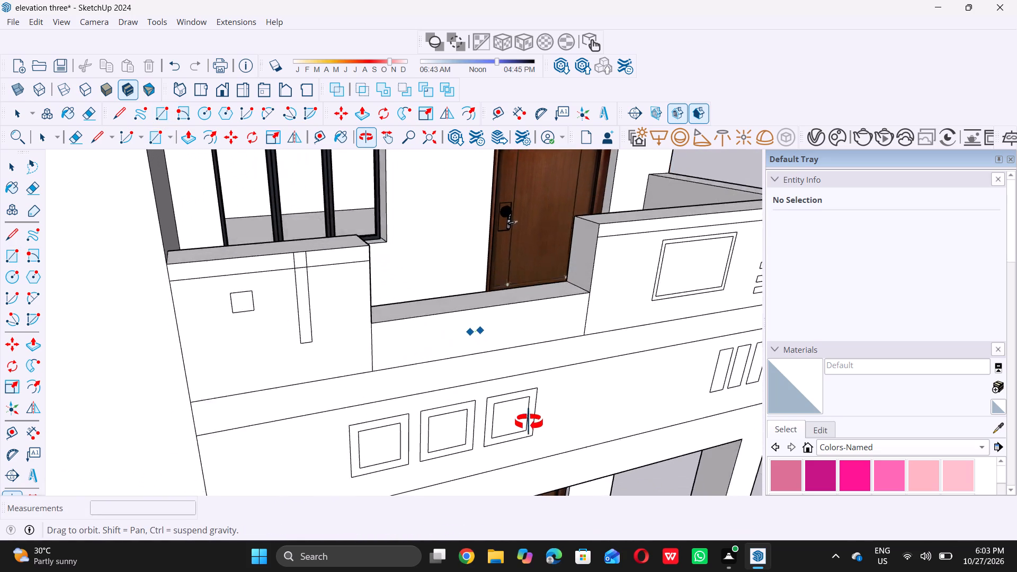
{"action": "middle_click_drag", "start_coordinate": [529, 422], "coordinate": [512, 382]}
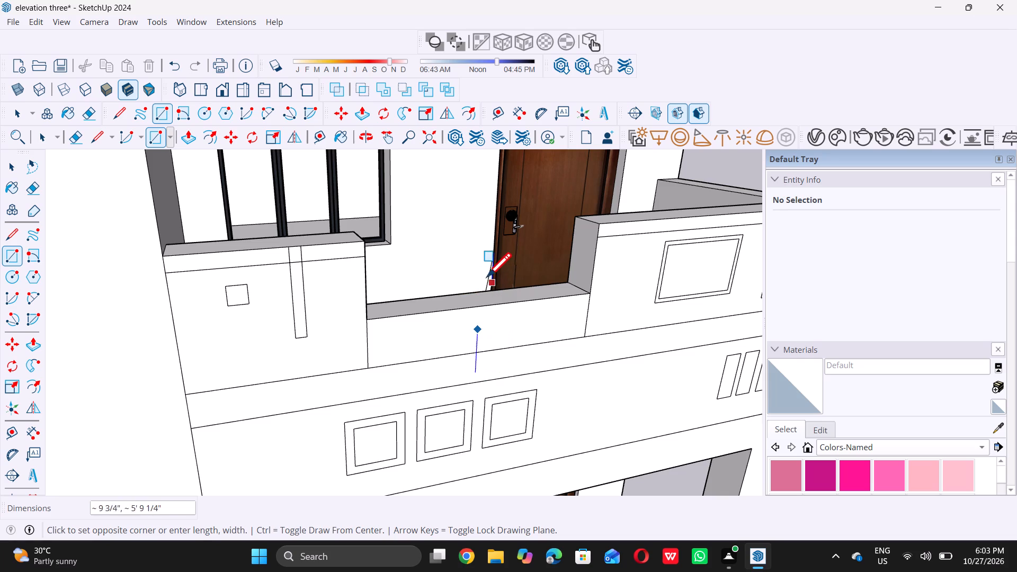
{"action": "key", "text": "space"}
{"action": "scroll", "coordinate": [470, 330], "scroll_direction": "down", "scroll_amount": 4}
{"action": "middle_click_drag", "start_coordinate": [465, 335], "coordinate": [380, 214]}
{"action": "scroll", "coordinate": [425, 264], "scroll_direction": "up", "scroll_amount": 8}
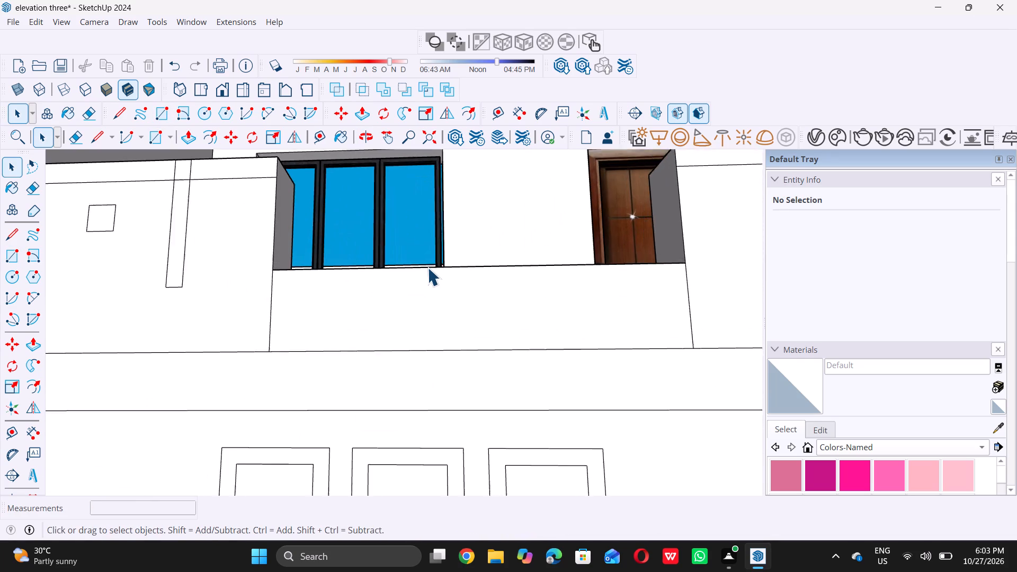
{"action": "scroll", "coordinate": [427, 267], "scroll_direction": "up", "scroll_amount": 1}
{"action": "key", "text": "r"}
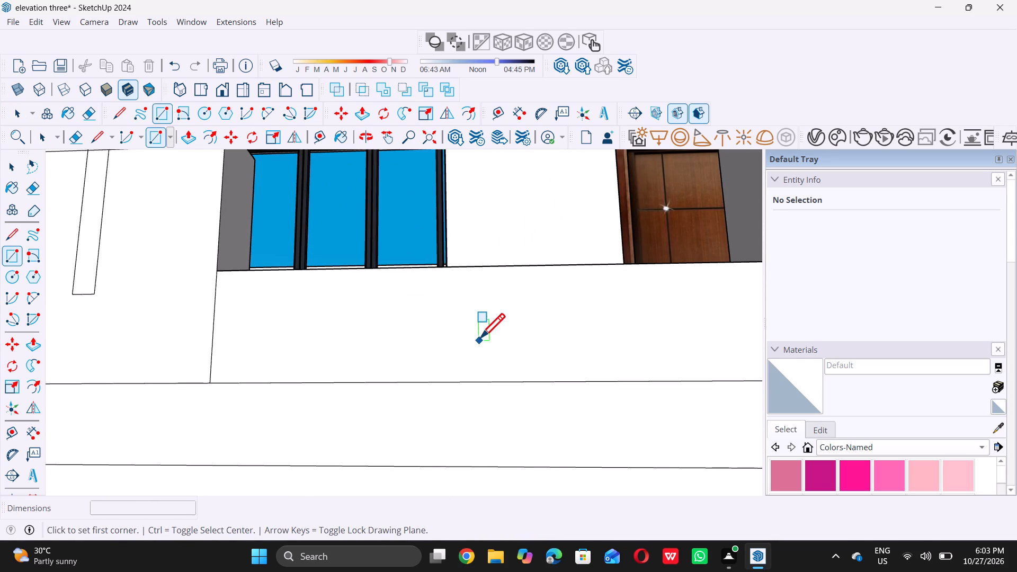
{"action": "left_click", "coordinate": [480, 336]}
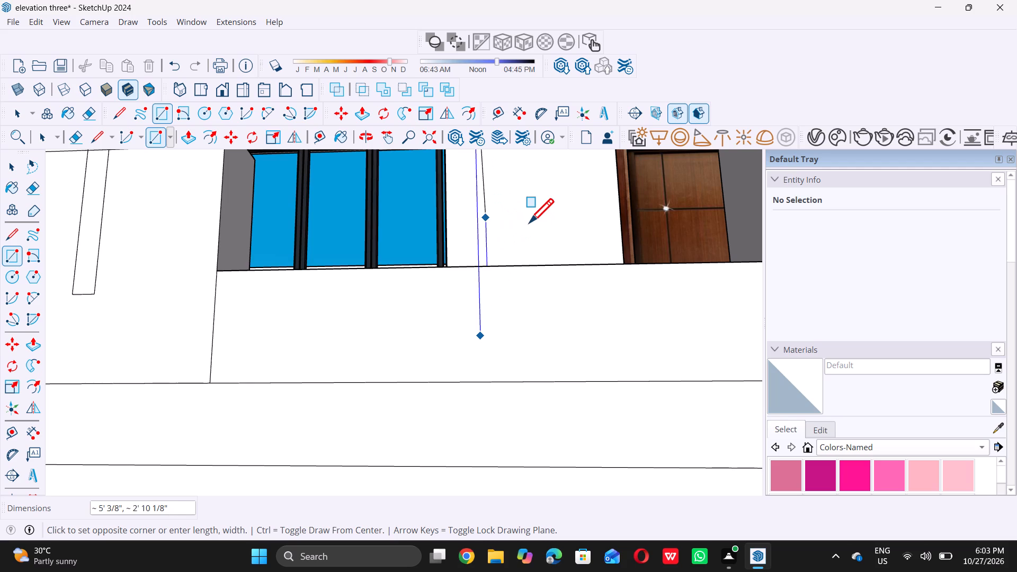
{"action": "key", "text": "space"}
Draw an upright rectangle with lines across the top edge of the parapet's lowered middle section, about 6 7/16" wide and just over 1' 1 3/4" tall.
{"action": "scroll", "coordinate": [481, 300], "scroll_direction": "down", "scroll_amount": 6}
{"action": "key", "text": "l"}
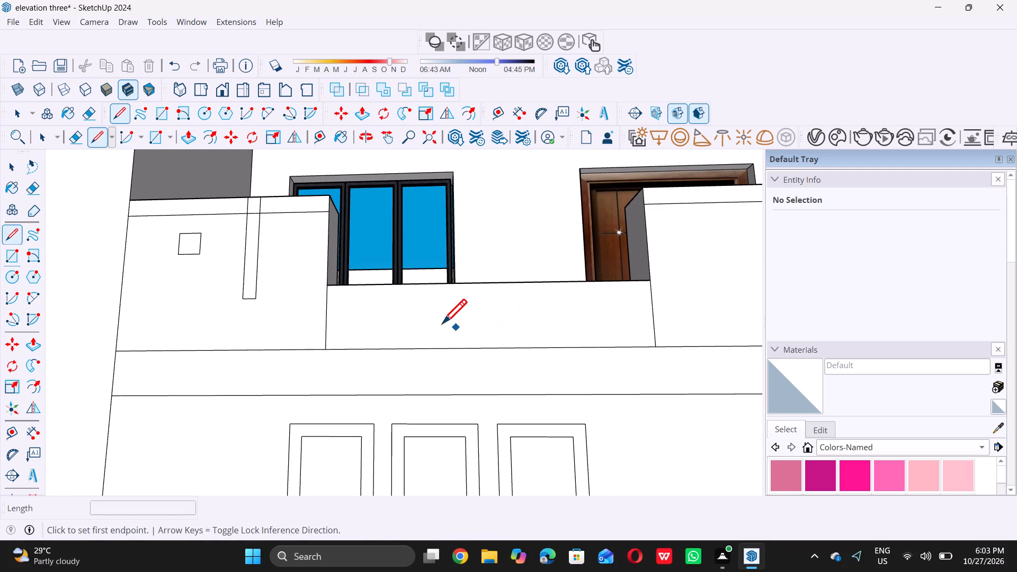
{"action": "left_click", "coordinate": [444, 315]}
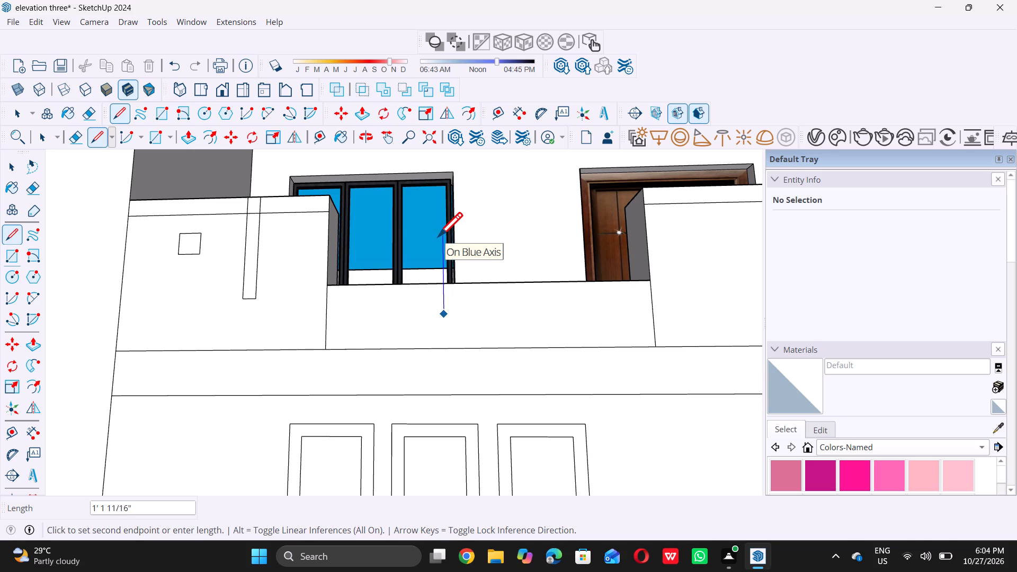
{"action": "left_click", "coordinate": [438, 235]}
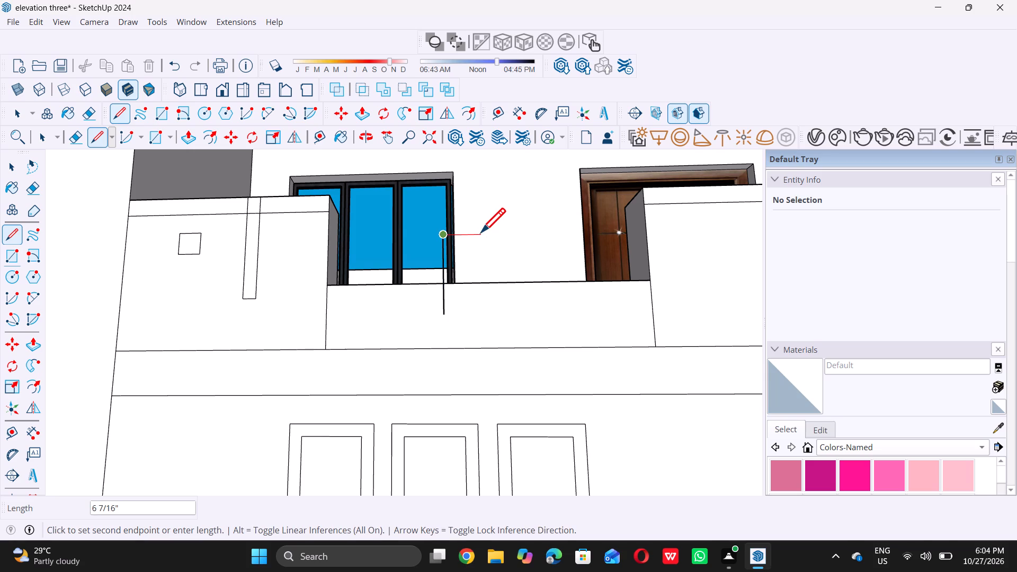
{"action": "left_click", "coordinate": [480, 231]}
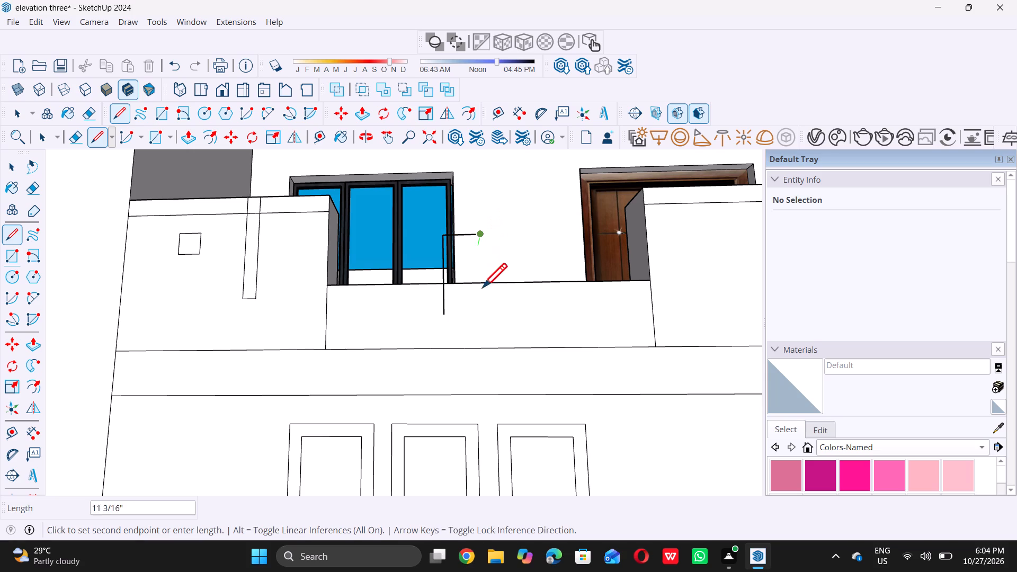
{"action": "left_click", "coordinate": [480, 323]}
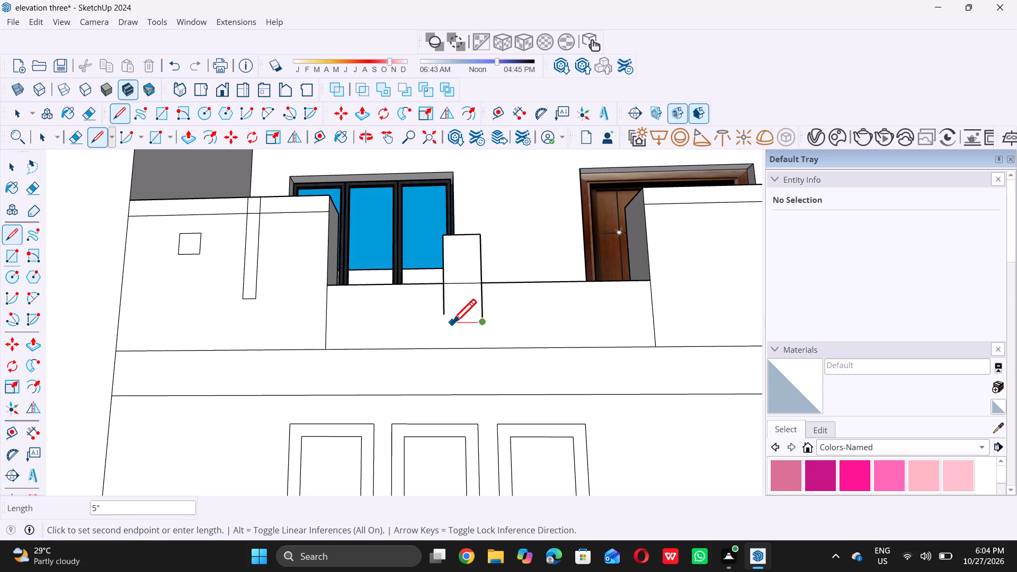
{"action": "left_click", "coordinate": [445, 323]}
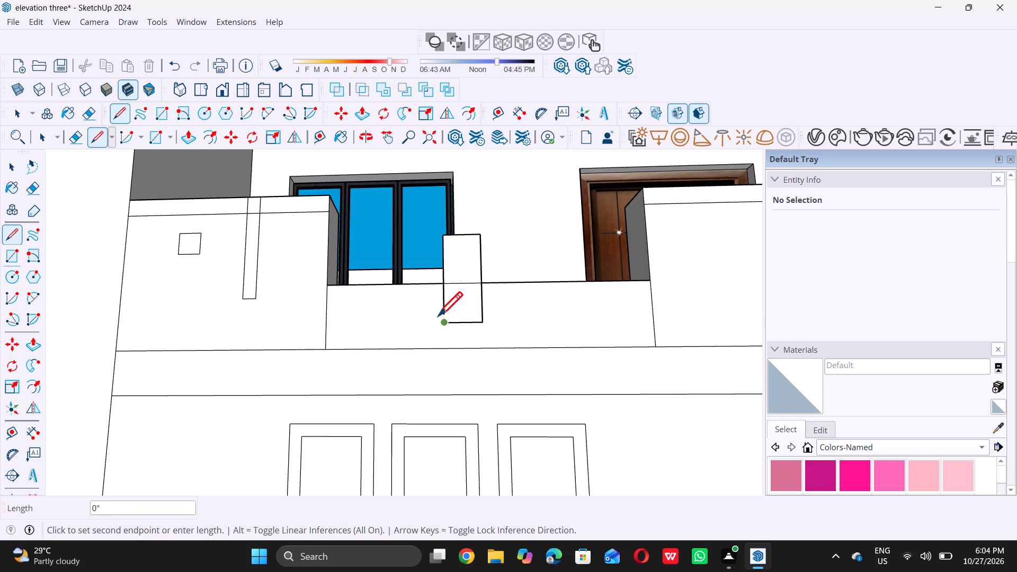
{"action": "left_click", "coordinate": [444, 308]}
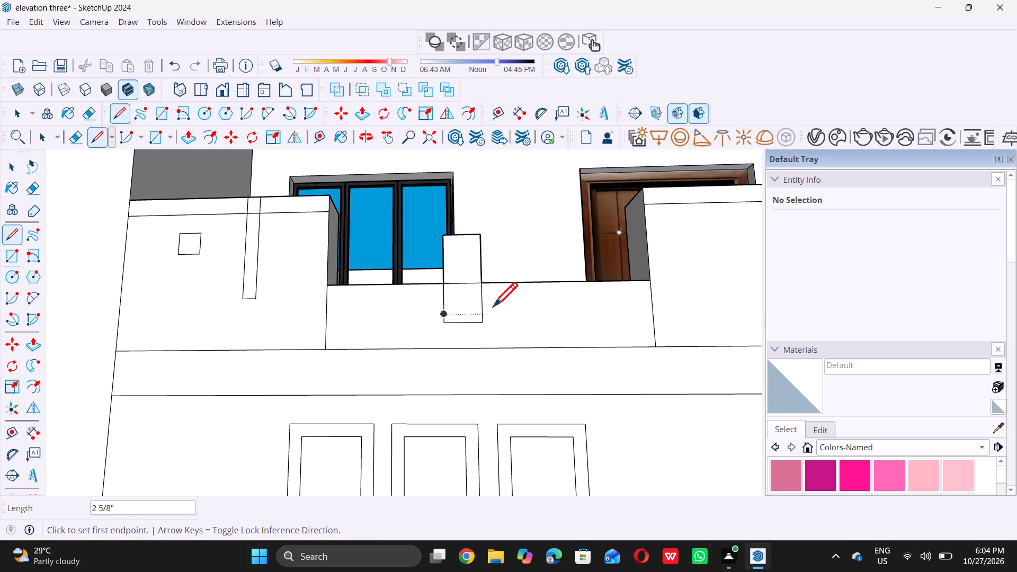
{"action": "key", "text": "space"}
Copy the upright rectangle twice along the parapet's middle section toward its larger panel, spaced about 8" apart, and clear the selection.
{"action": "scroll", "coordinate": [367, 281], "scroll_direction": "down", "scroll_amount": 2}
{"action": "middle_click_drag", "start_coordinate": [370, 289], "coordinate": [450, 354]}
{"action": "scroll", "coordinate": [491, 325], "scroll_direction": "up", "scroll_amount": 4}
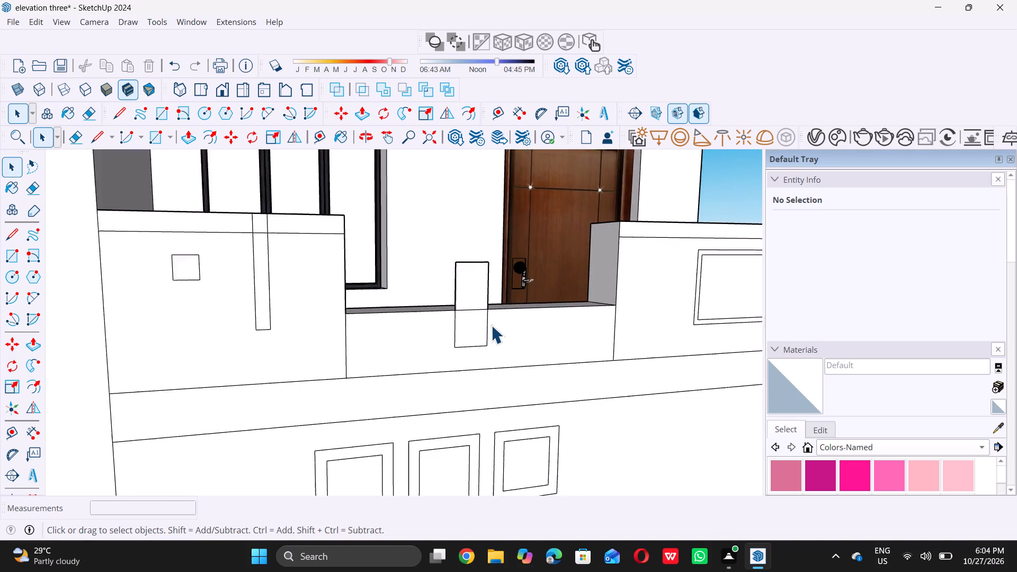
{"action": "scroll", "coordinate": [491, 325], "scroll_direction": "up", "scroll_amount": 2}
{"action": "left_click_drag", "start_coordinate": [433, 216], "coordinate": [490, 367]}
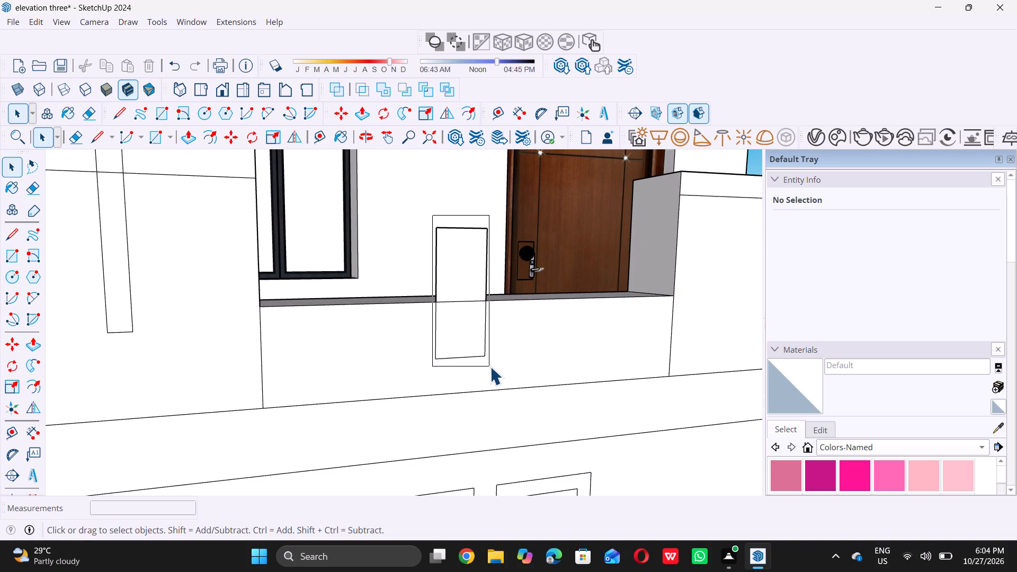
{"action": "key", "text": "m"}
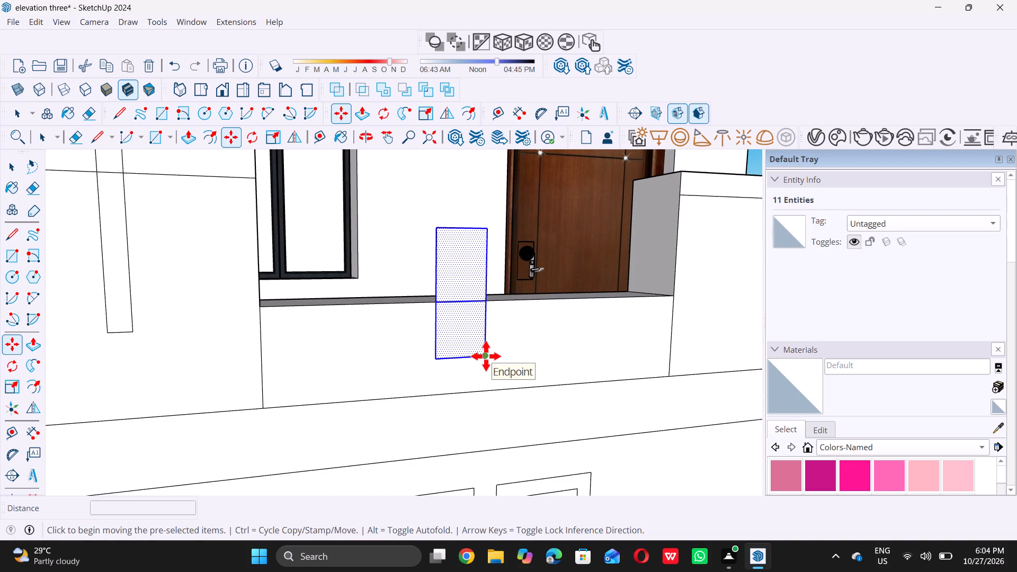
{"action": "left_click", "coordinate": [486, 356]}
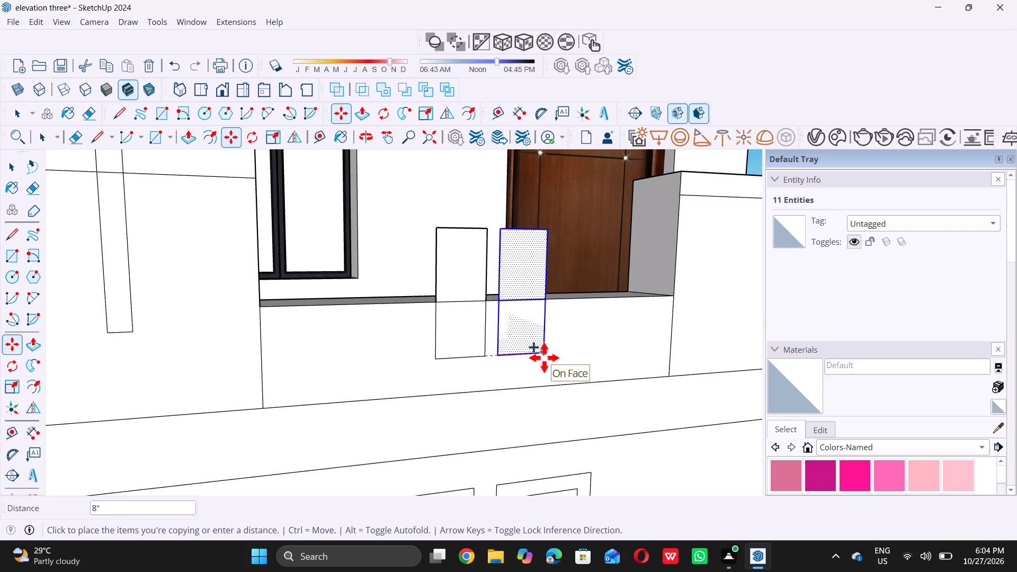
{"action": "left_click", "coordinate": [542, 358]}
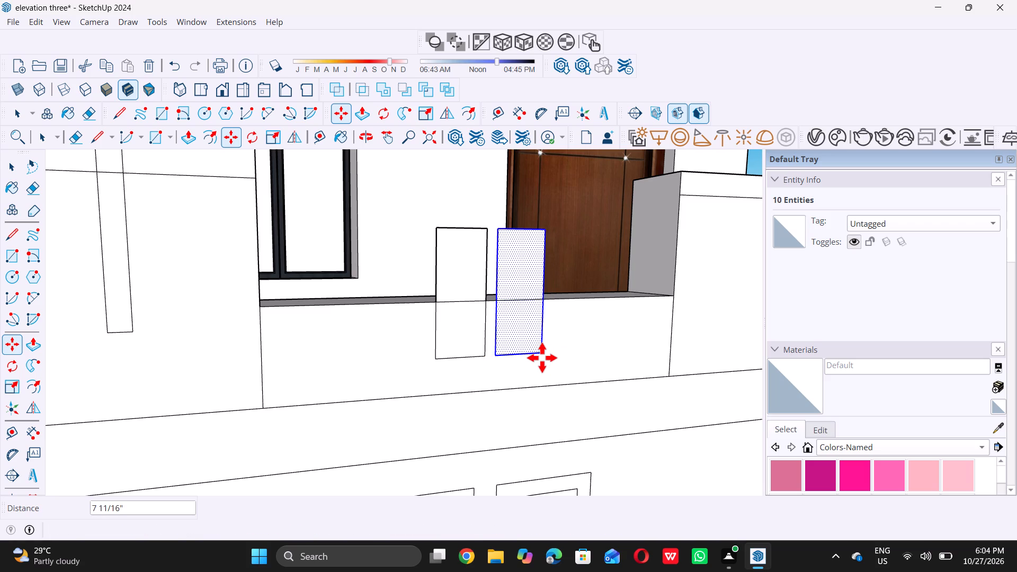
{"action": "left_click", "coordinate": [542, 358]}
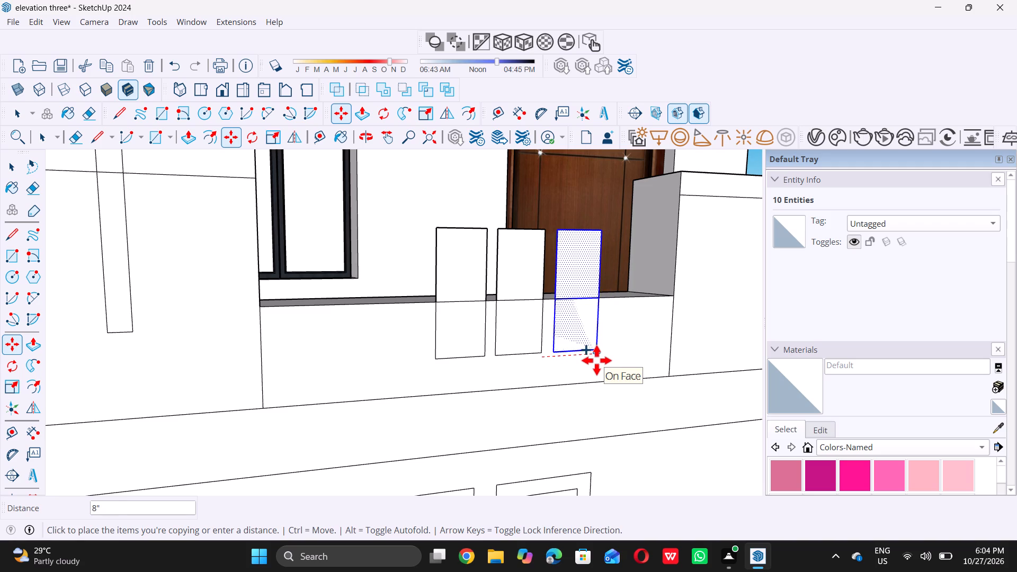
{"action": "left_click", "coordinate": [596, 360]}
{"action": "key", "text": "space"}
{"action": "scroll", "coordinate": [487, 389], "scroll_direction": "down", "scroll_amount": 6}
{"action": "scroll", "coordinate": [473, 382], "scroll_direction": "up", "scroll_amount": 1}
{"action": "scroll", "coordinate": [473, 382], "scroll_direction": "down", "scroll_amount": 2}
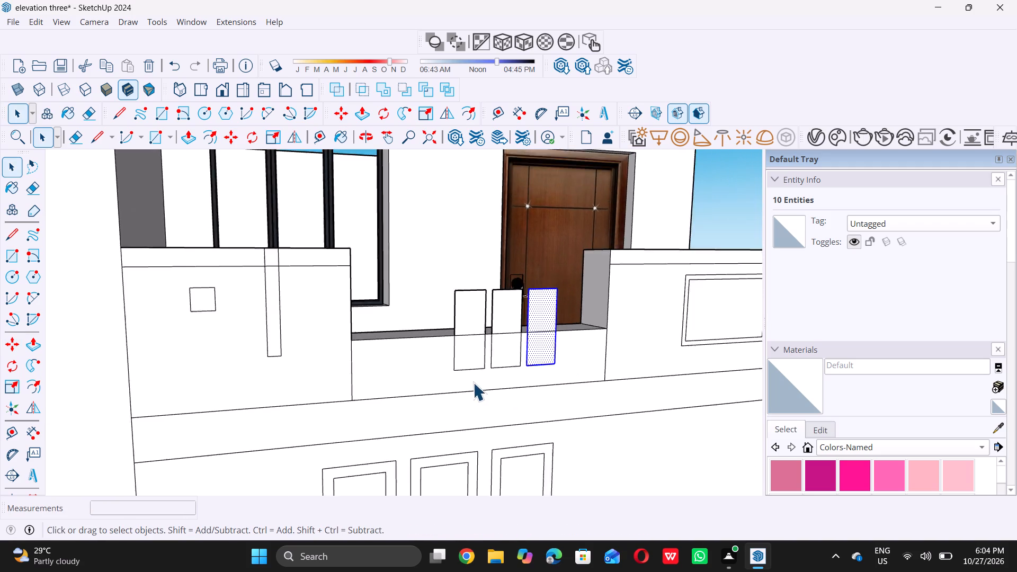
{"action": "scroll", "coordinate": [473, 382], "scroll_direction": "down", "scroll_amount": 7}
{"action": "left_click", "coordinate": [704, 239]}
Push/Pull the lower and upper faces of the first upright rectangle outward by 1".
{"action": "scroll", "coordinate": [696, 242], "scroll_direction": "down", "scroll_amount": 5}
{"action": "middle_click_drag", "start_coordinate": [513, 358], "coordinate": [538, 372]}
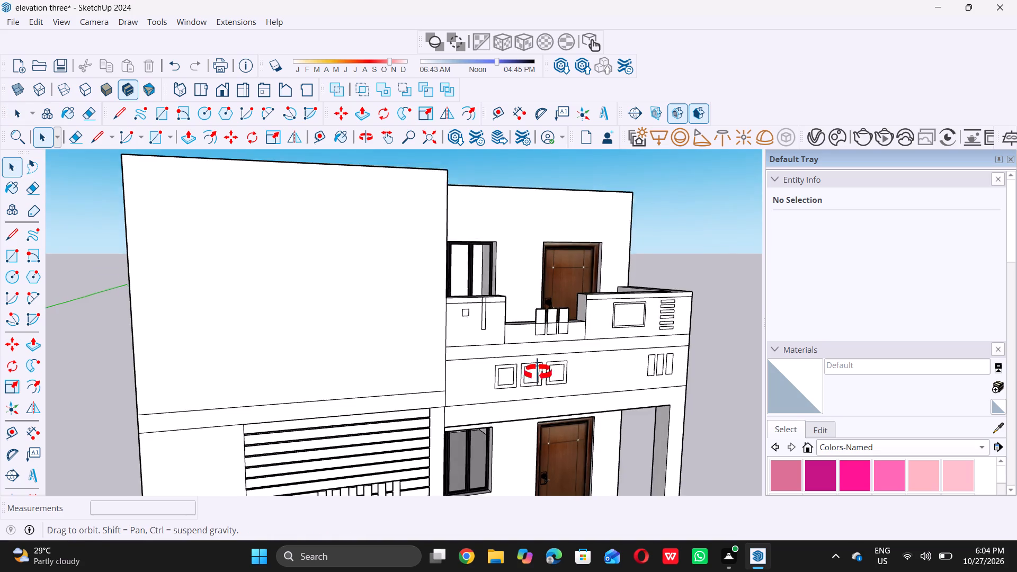
{"action": "middle_click_drag", "start_coordinate": [538, 372], "coordinate": [571, 381]}
{"action": "scroll", "coordinate": [541, 330], "scroll_direction": "up", "scroll_amount": 15}
{"action": "left_click", "coordinate": [528, 311]}
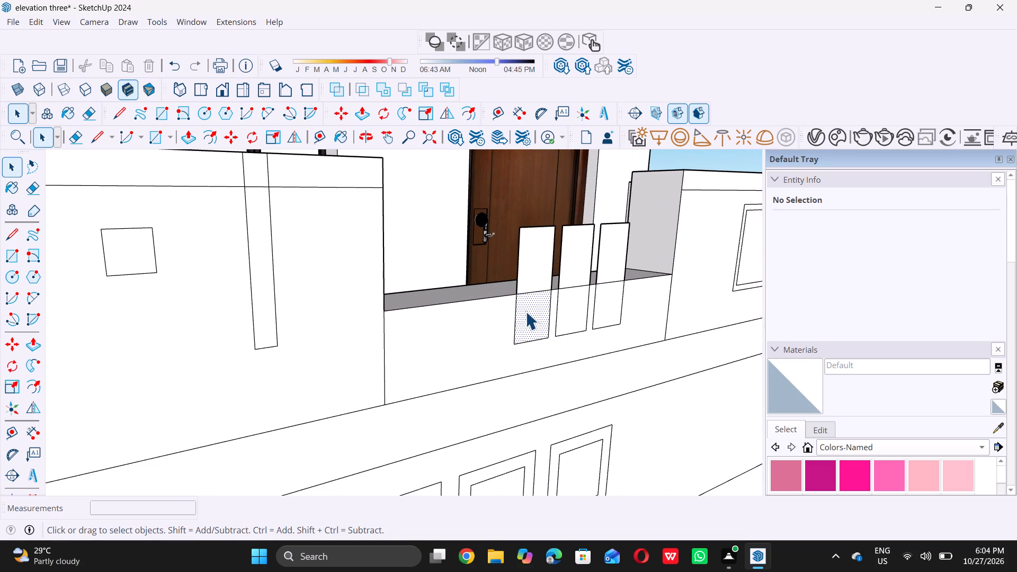
{"action": "key", "text": "p"}
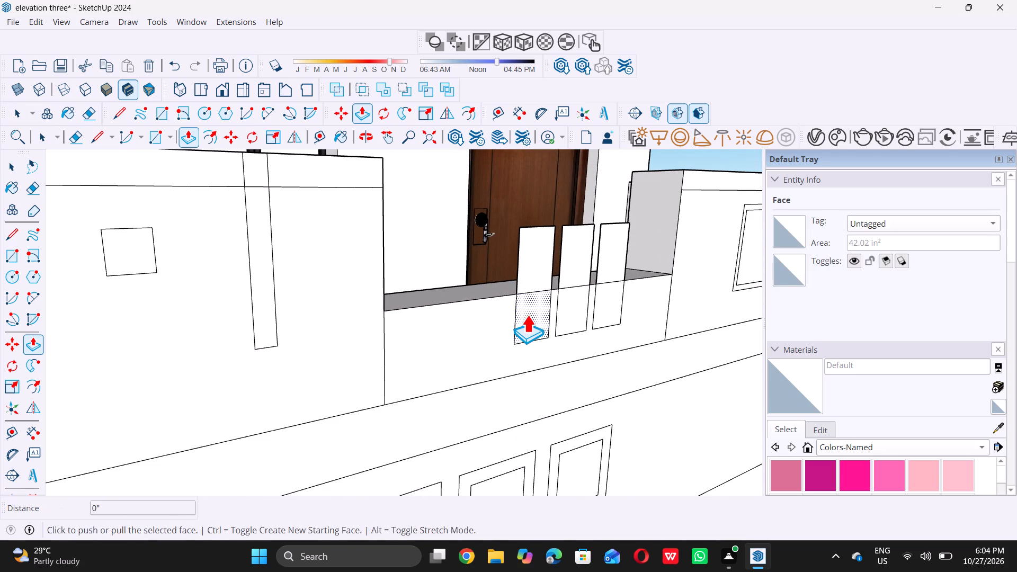
{"action": "left_click", "coordinate": [528, 315]}
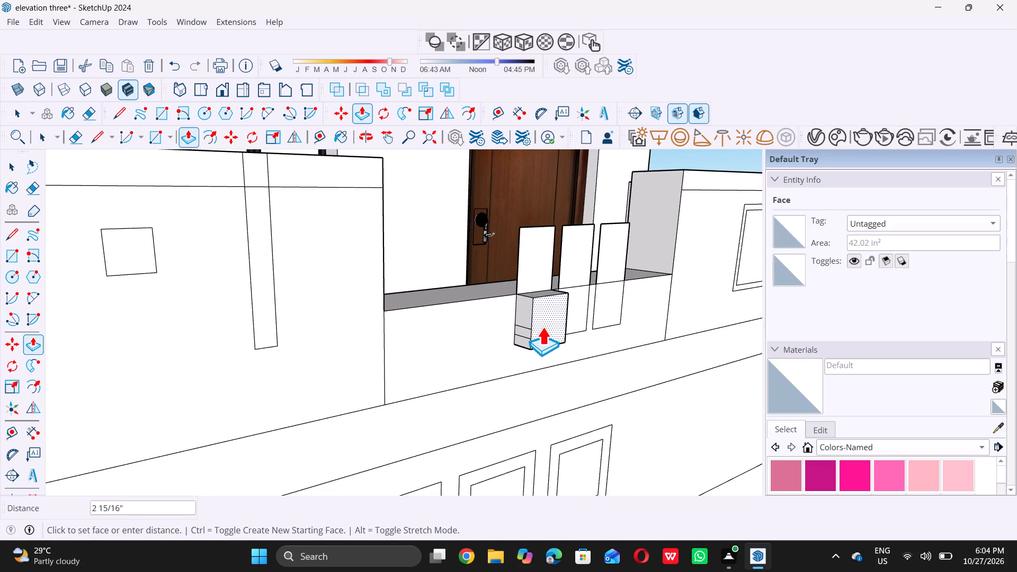
{"action": "key", "text": "1"}
{"action": "key", "text": "shift+quotedbl"}
{"action": "key", "text": "Return"}
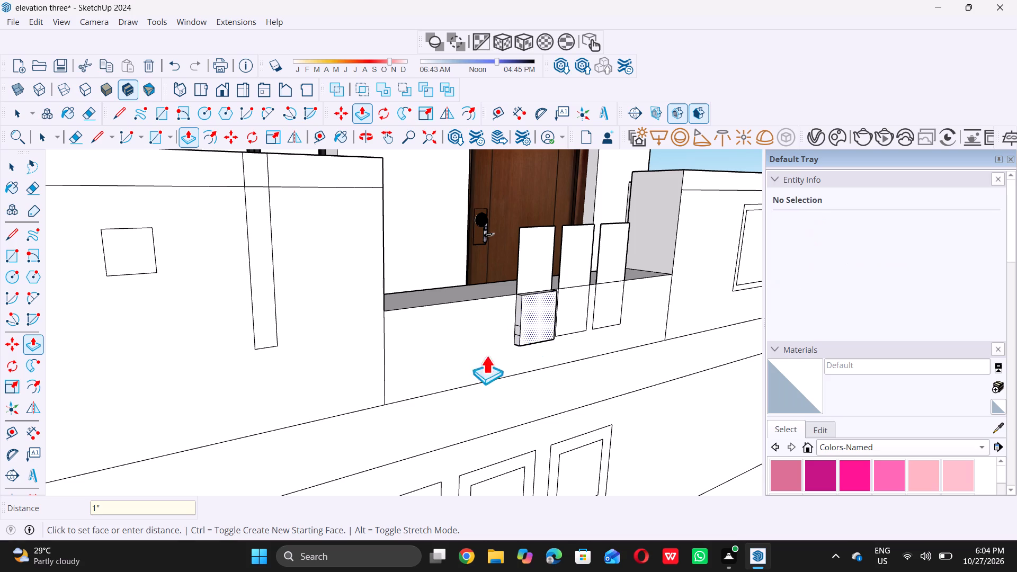
{"action": "scroll", "coordinate": [535, 285], "scroll_direction": "up", "scroll_amount": 7}
{"action": "left_click", "coordinate": [528, 263]}
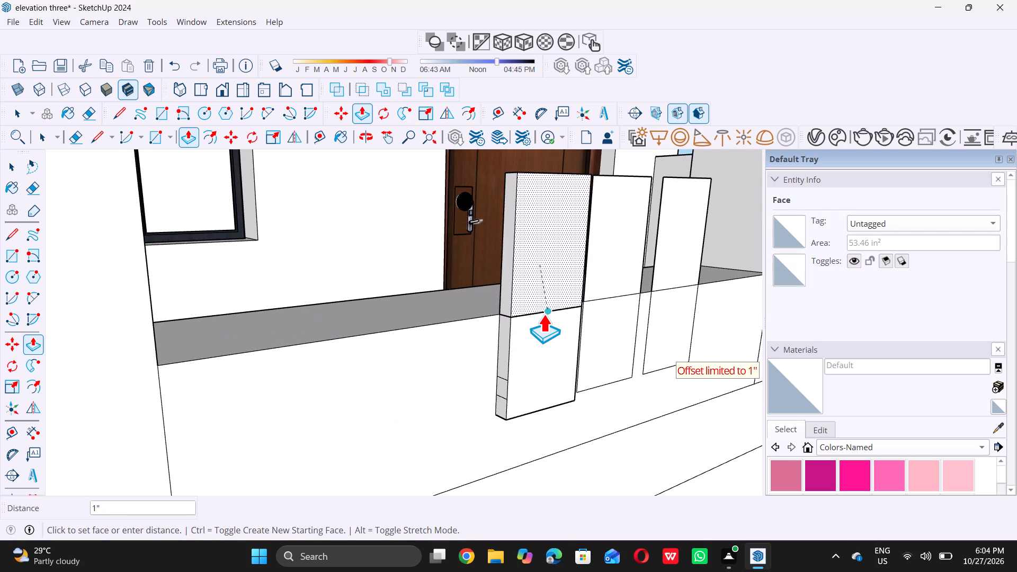
{"action": "left_click", "coordinate": [539, 326]}
Push/Pull both faces of the second and third upright rectangles outward to 1", flush with the first.
{"action": "scroll", "coordinate": [631, 271], "scroll_direction": "up", "scroll_amount": 5}
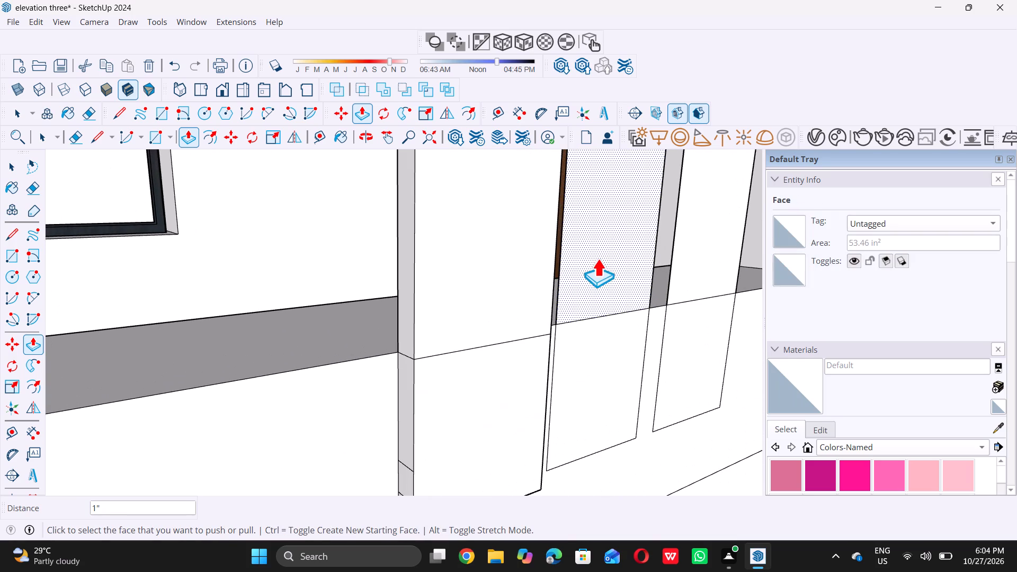
{"action": "left_click", "coordinate": [590, 257]}
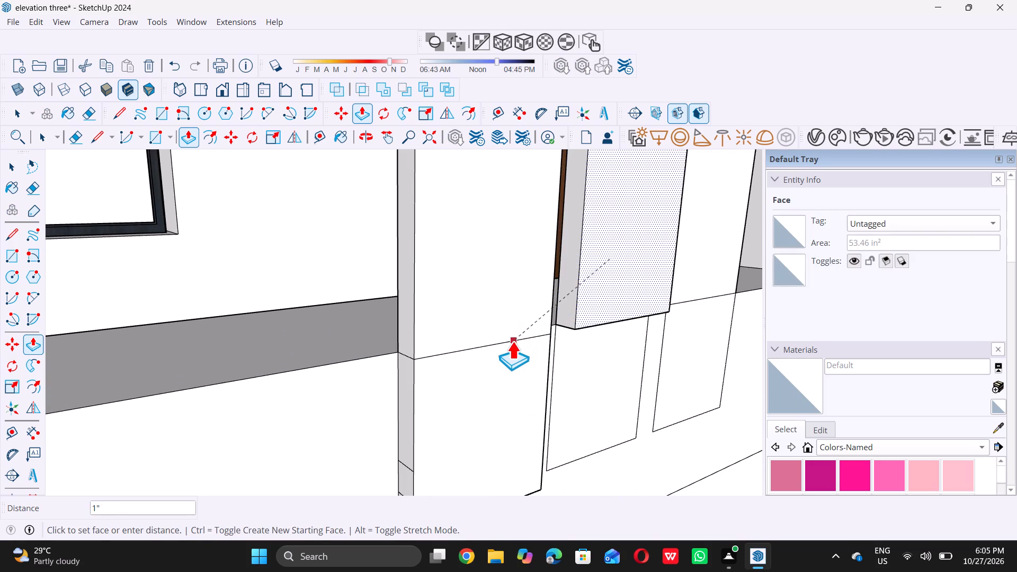
{"action": "left_click", "coordinate": [512, 341]}
{"action": "left_click", "coordinate": [583, 353]}
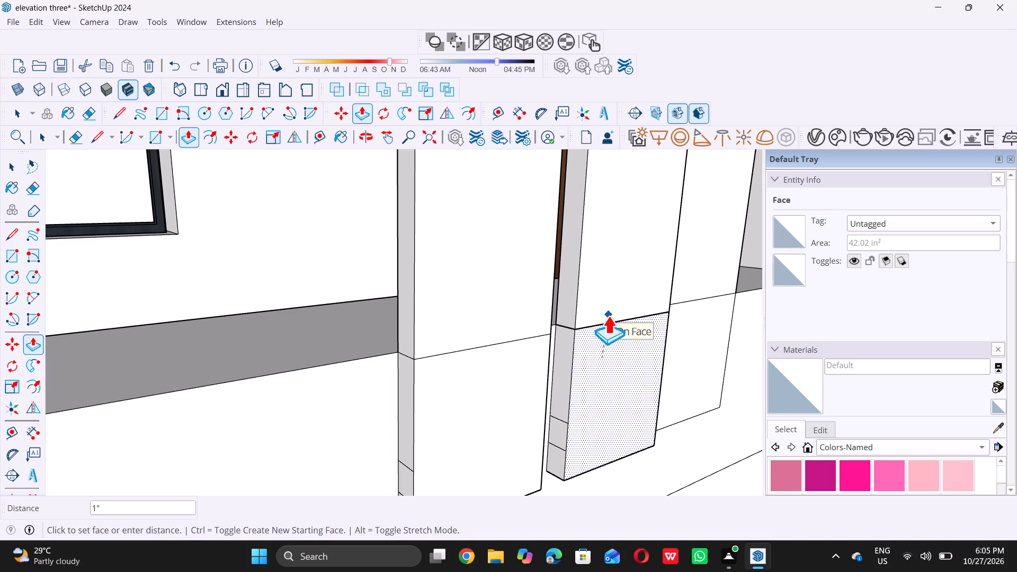
{"action": "left_click", "coordinate": [609, 315]}
{"action": "scroll", "coordinate": [515, 361], "scroll_direction": "down", "scroll_amount": 11}
{"action": "scroll", "coordinate": [616, 334], "scroll_direction": "up", "scroll_amount": 9}
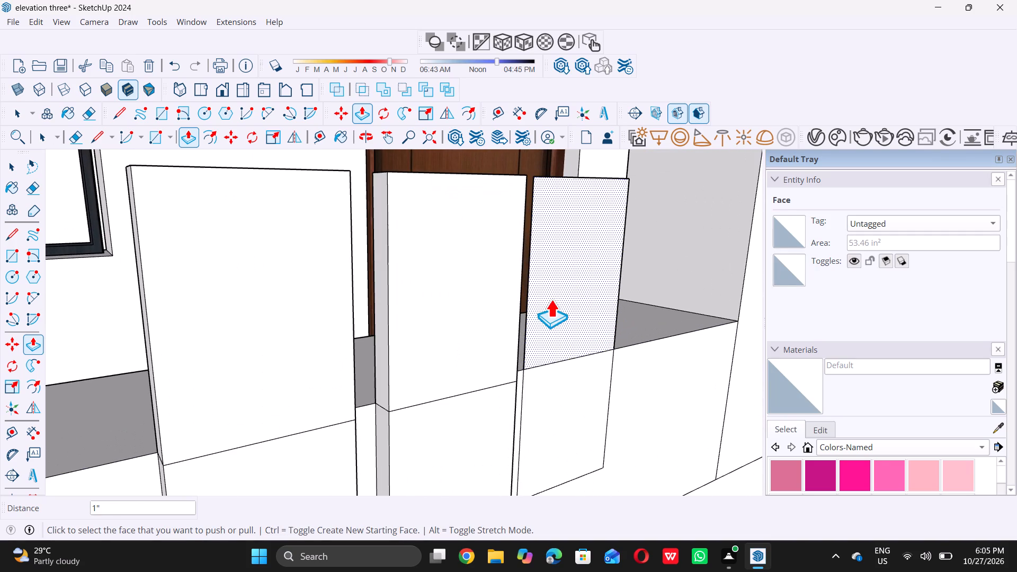
{"action": "left_click", "coordinate": [556, 298]}
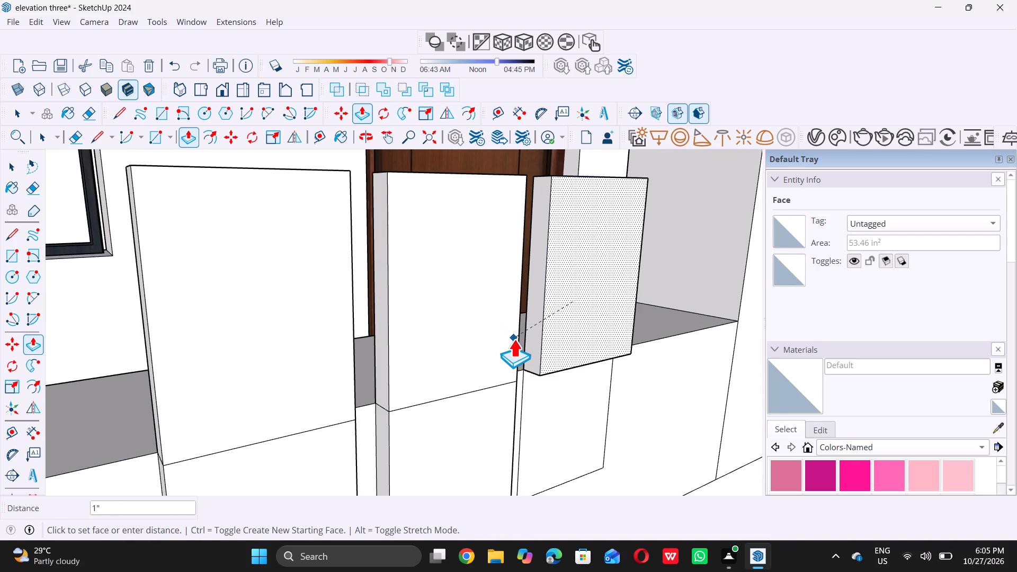
{"action": "left_click", "coordinate": [515, 340]}
{"action": "left_click", "coordinate": [563, 413]}
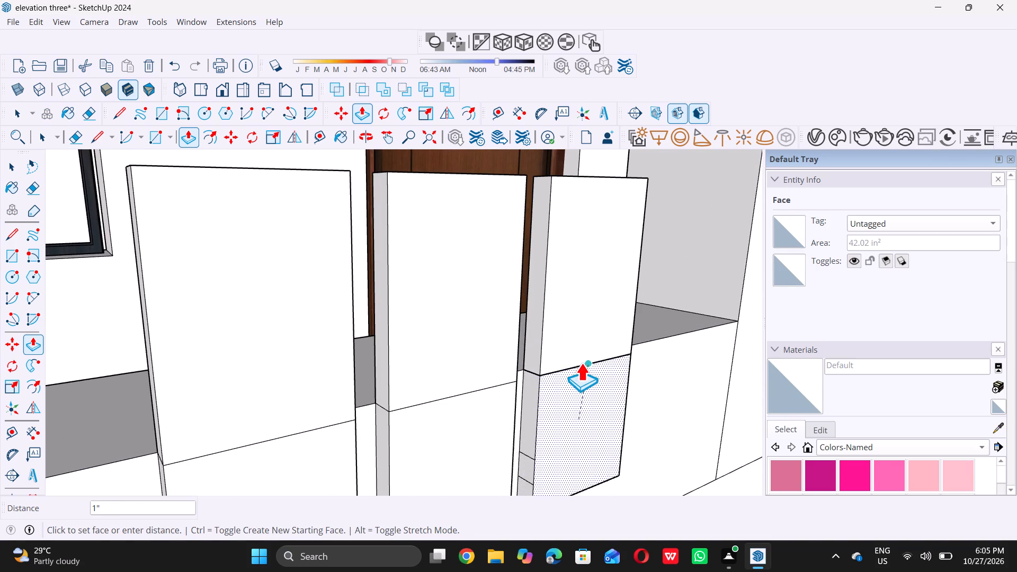
{"action": "left_click", "coordinate": [596, 363]}
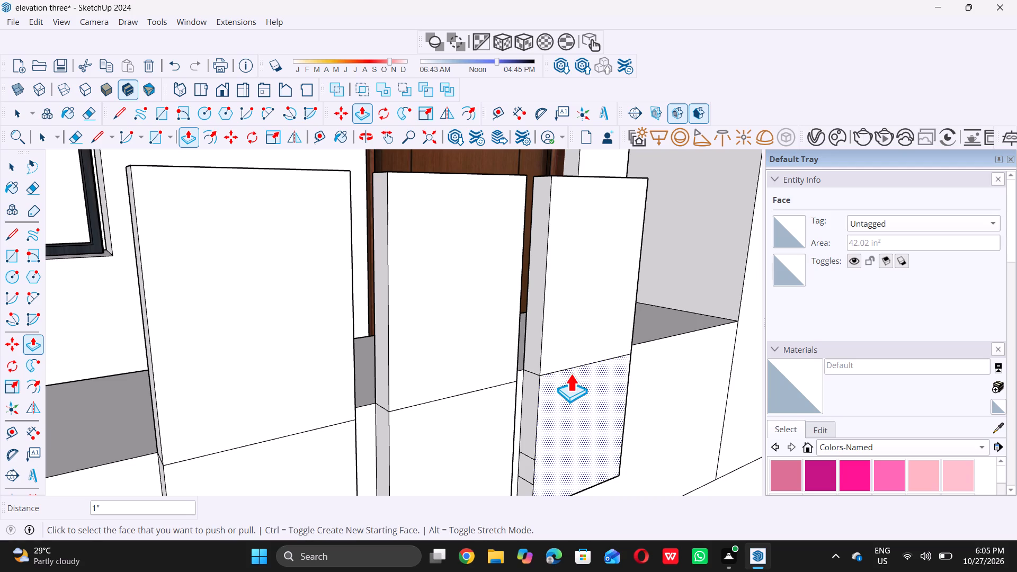
{"action": "key", "text": "space"}
Examine the three raised upright bars on the parapet and the overall house front from several angles and distances.
{"action": "scroll", "coordinate": [510, 422], "scroll_direction": "down", "scroll_amount": 17}
{"action": "middle_click_drag", "start_coordinate": [541, 366], "coordinate": [412, 288]}
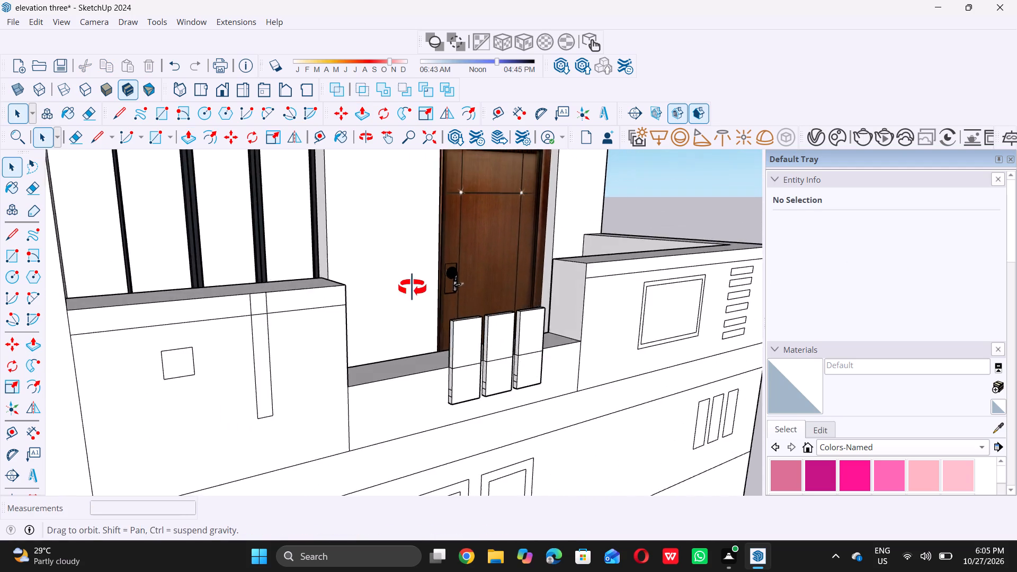
{"action": "middle_click_drag", "start_coordinate": [412, 288], "coordinate": [400, 261]}
{"action": "scroll", "coordinate": [400, 261], "scroll_direction": "up", "scroll_amount": 1}
{"action": "scroll", "coordinate": [407, 270], "scroll_direction": "down", "scroll_amount": 12}
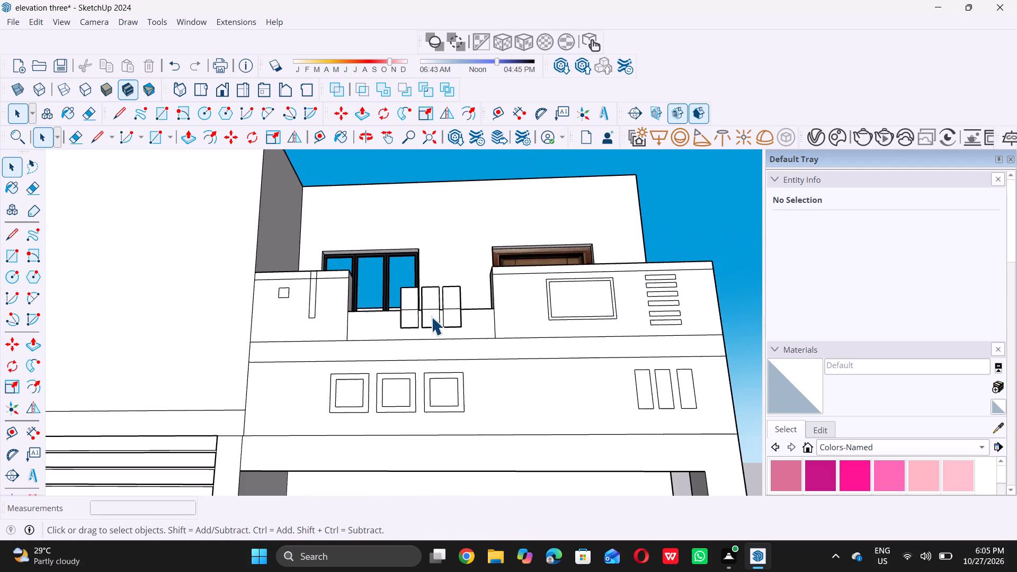
{"action": "scroll", "coordinate": [430, 316], "scroll_direction": "down", "scroll_amount": 6}
{"action": "middle_click_drag", "start_coordinate": [393, 289], "coordinate": [427, 337]}
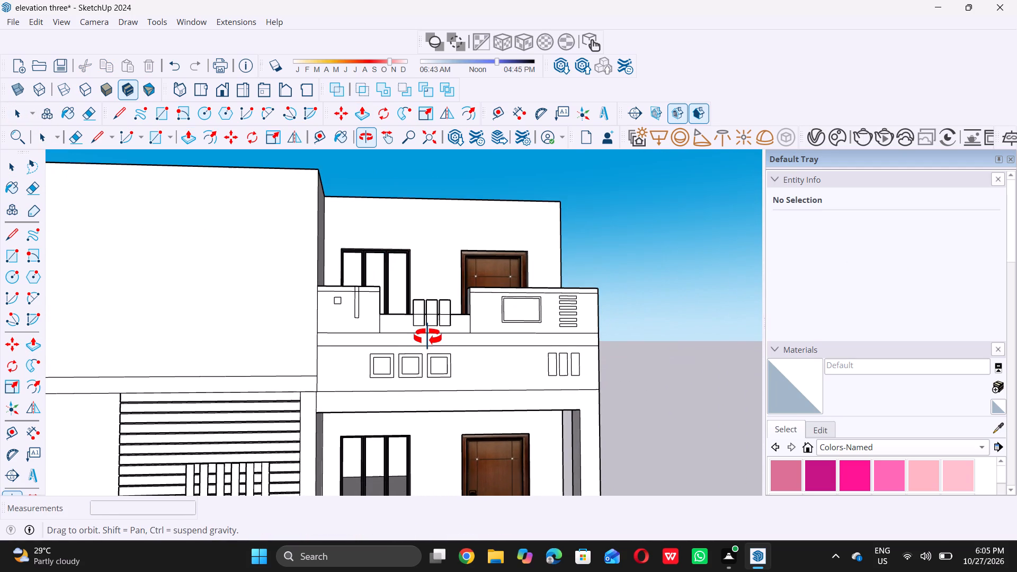
{"action": "middle_click_drag", "start_coordinate": [427, 337], "coordinate": [429, 337]}
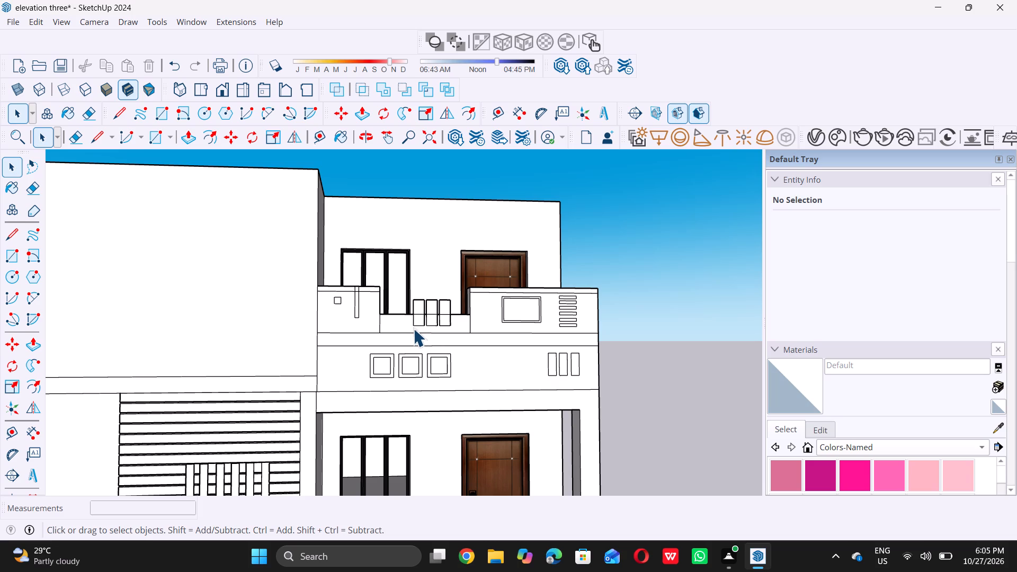
{"action": "middle_click", "coordinate": [408, 315]}
{"action": "scroll", "coordinate": [409, 314], "scroll_direction": "down", "scroll_amount": 3}
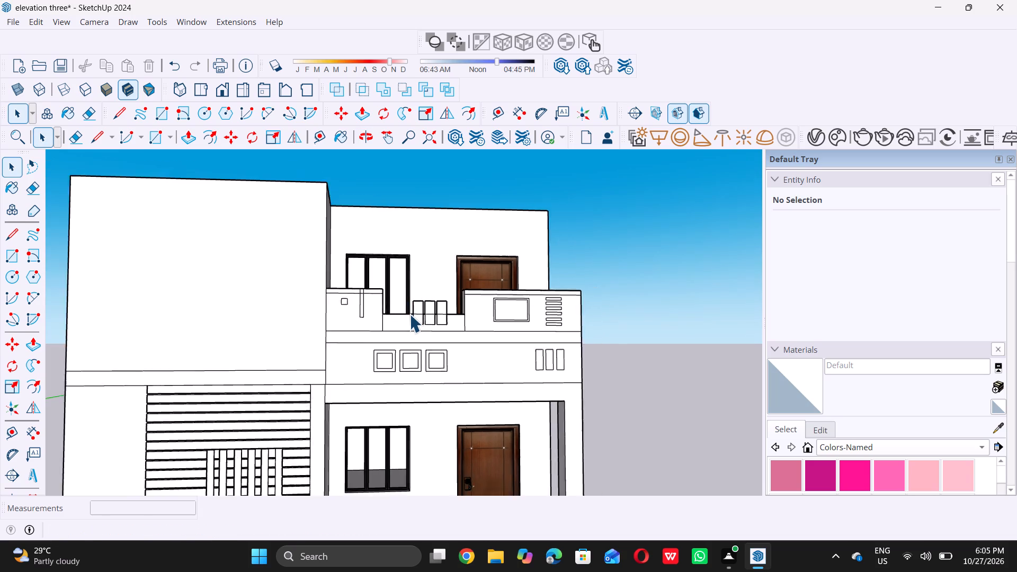
{"action": "scroll", "coordinate": [409, 314], "scroll_direction": "down", "scroll_amount": 7}
{"action": "middle_click_drag", "start_coordinate": [417, 306], "coordinate": [409, 329]}
{"action": "scroll", "coordinate": [406, 329], "scroll_direction": "up", "scroll_amount": 1}
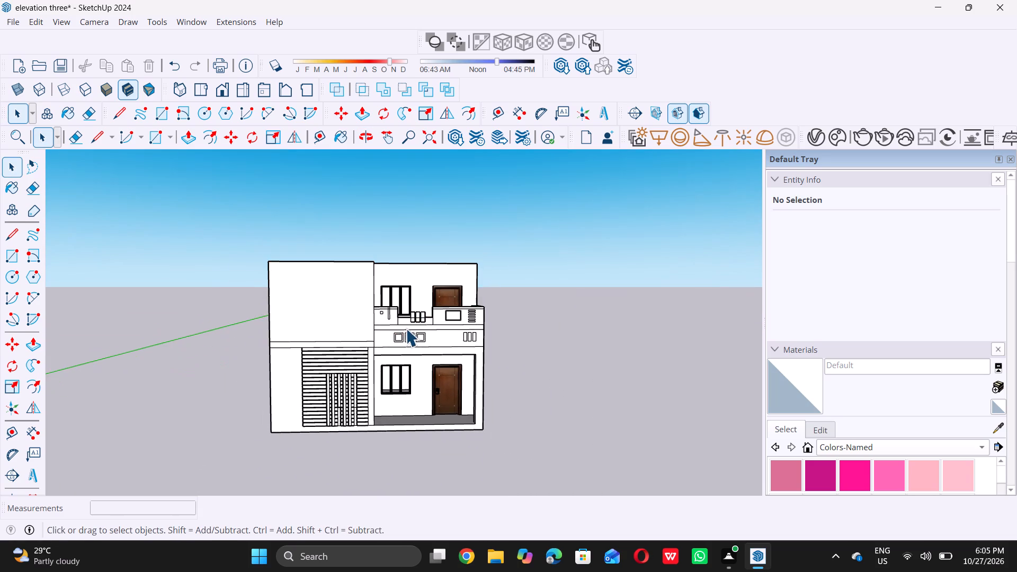
{"action": "scroll", "coordinate": [406, 328], "scroll_direction": "up", "scroll_amount": 3}
{"action": "scroll", "coordinate": [406, 328], "scroll_direction": "down", "scroll_amount": 1}
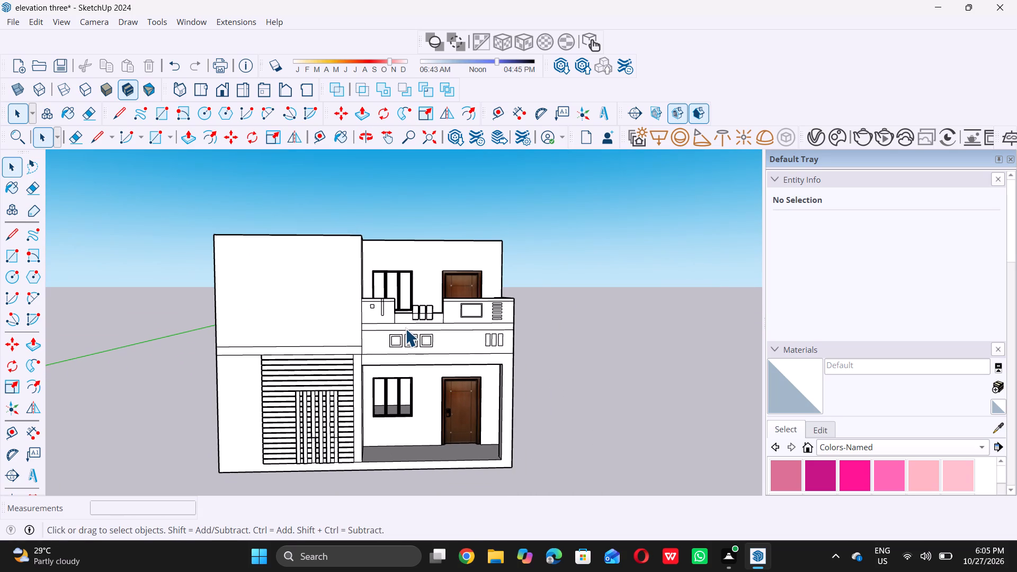
Extend the narrow upright strip on the smaller parapet panel above the panel's top edge, outlining a closed extension about 2 1/4" wide.
{"action": "middle_click_drag", "start_coordinate": [402, 307], "coordinate": [338, 312]}
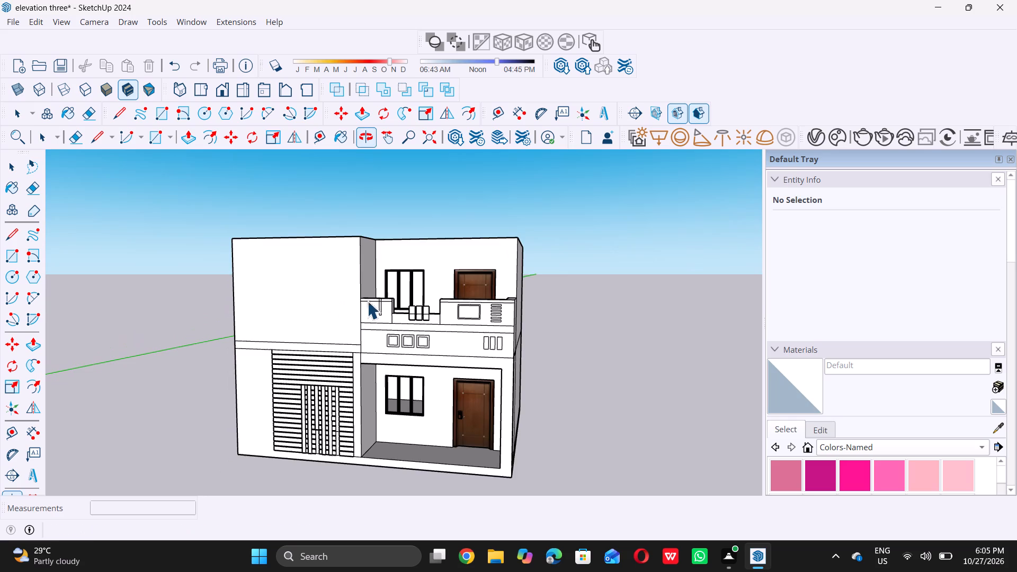
{"action": "scroll", "coordinate": [373, 300], "scroll_direction": "up", "scroll_amount": 7}
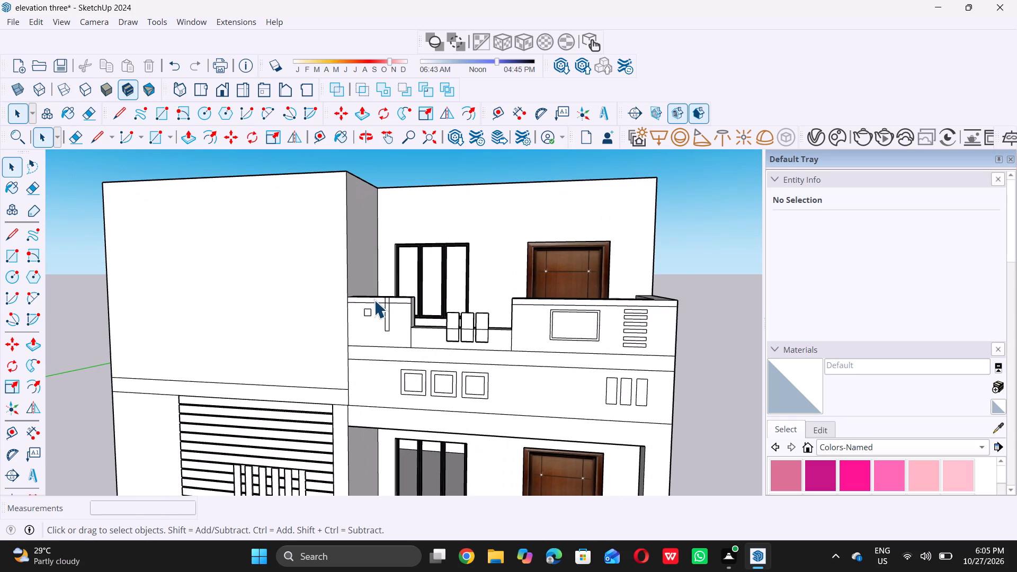
{"action": "middle_click_drag", "start_coordinate": [375, 302], "coordinate": [430, 306]}
{"action": "scroll", "coordinate": [407, 306], "scroll_direction": "up", "scroll_amount": 9}
{"action": "key", "text": "l"}
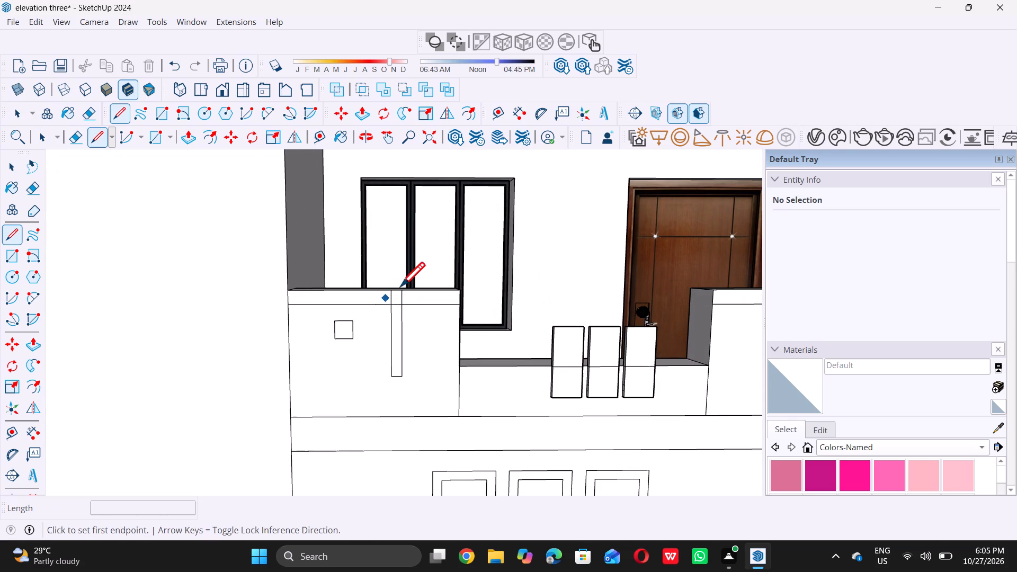
{"action": "left_click", "coordinate": [399, 293]}
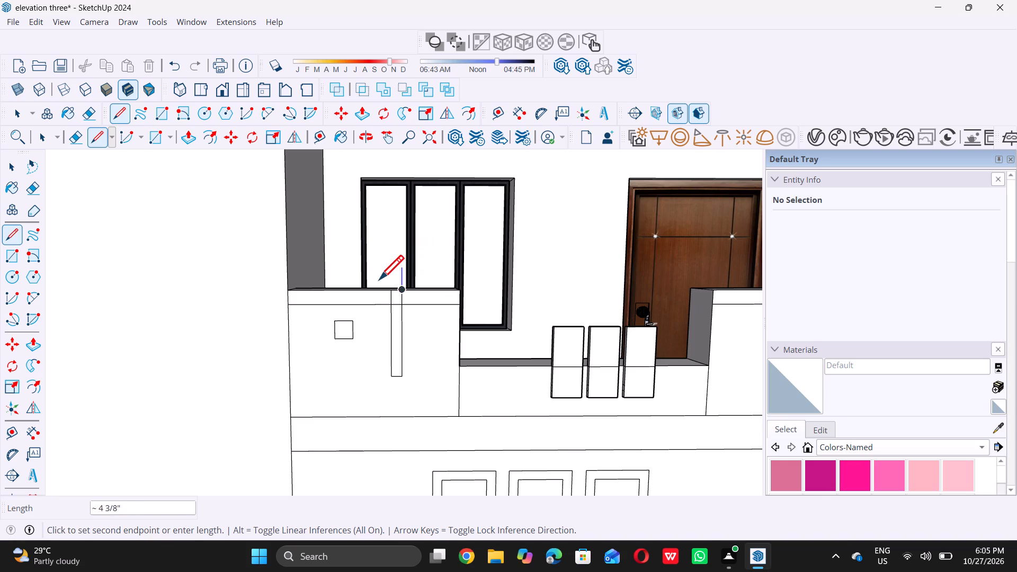
{"action": "middle_click_drag", "start_coordinate": [381, 276], "coordinate": [479, 307]}
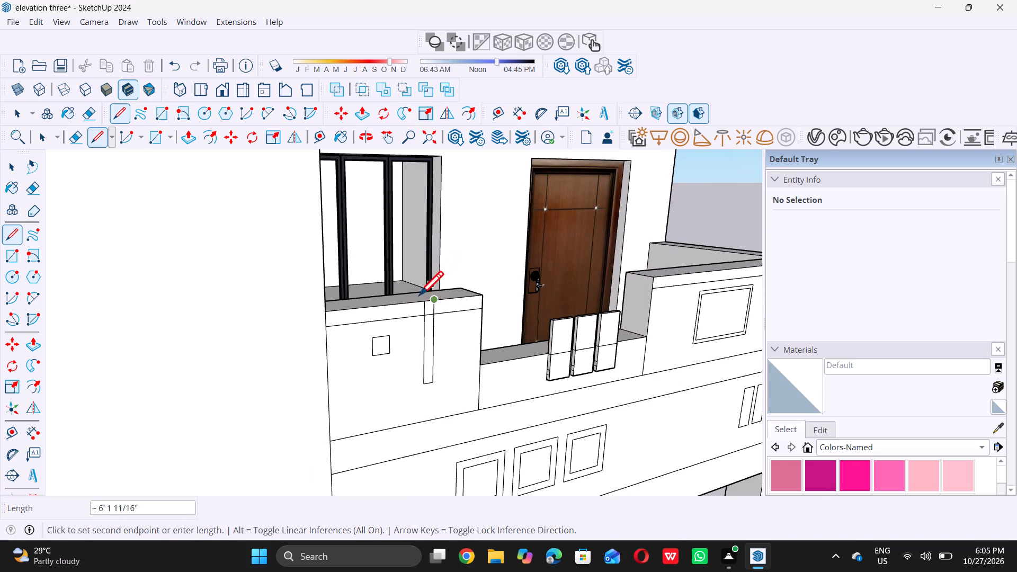
{"action": "middle_click_drag", "start_coordinate": [418, 295], "coordinate": [471, 335]}
{"action": "scroll", "coordinate": [477, 324], "scroll_direction": "up", "scroll_amount": 5}
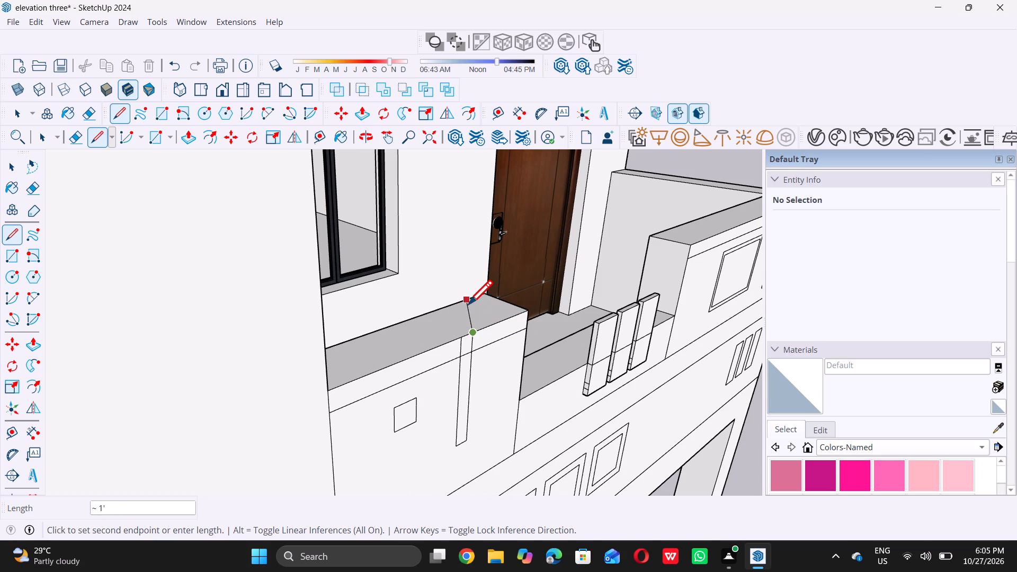
{"action": "left_click", "coordinate": [472, 308]}
{"action": "left_click", "coordinate": [460, 311]}
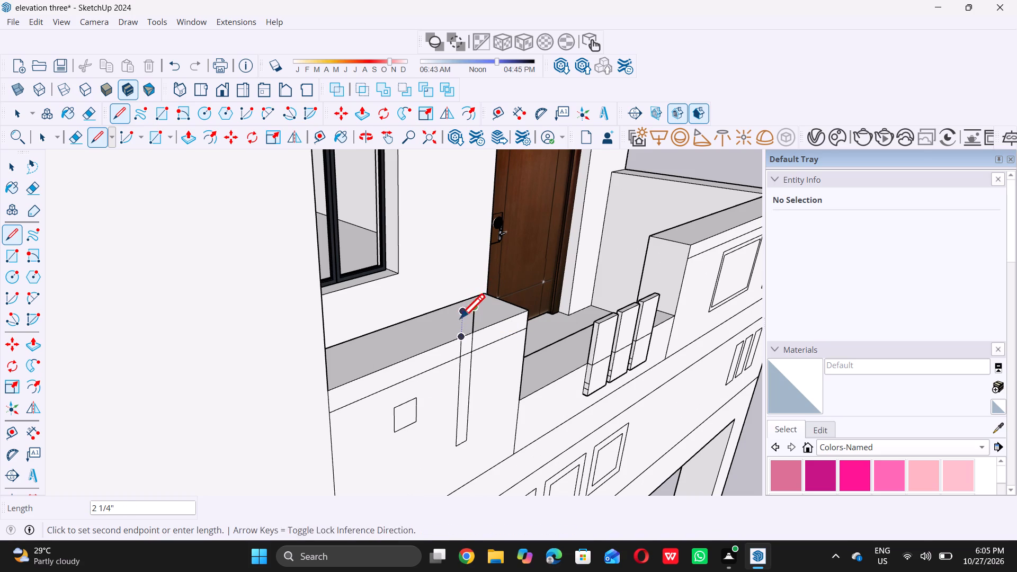
{"action": "left_click", "coordinate": [460, 335]}
{"action": "key", "text": "space"}
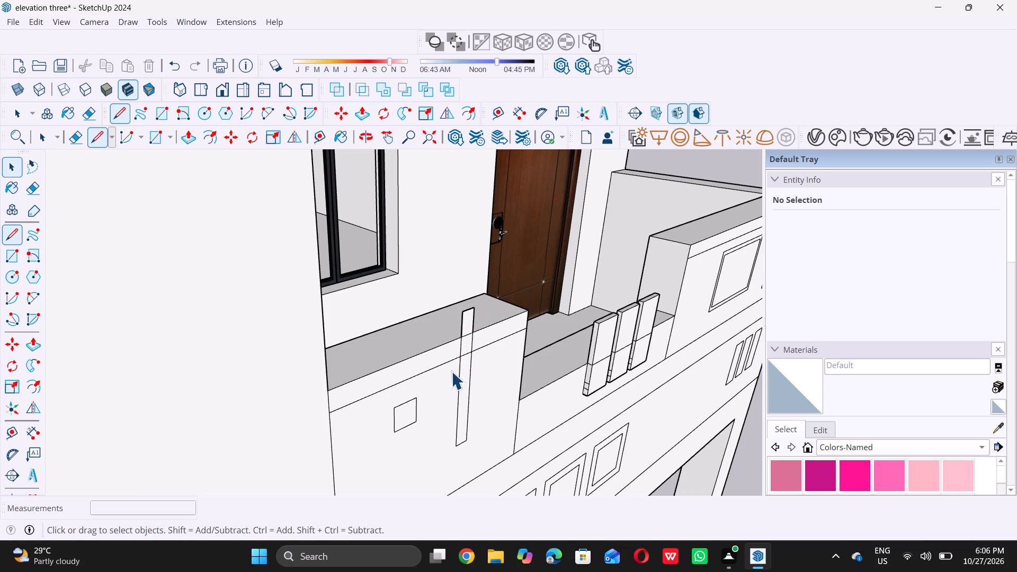
Push/Pull the longer section of the smaller panel's top band, between the tall wall and the upright strip, outward by 1".
{"action": "scroll", "coordinate": [451, 371], "scroll_direction": "down", "scroll_amount": 18}
{"action": "middle_click_drag", "start_coordinate": [477, 390], "coordinate": [445, 330]}
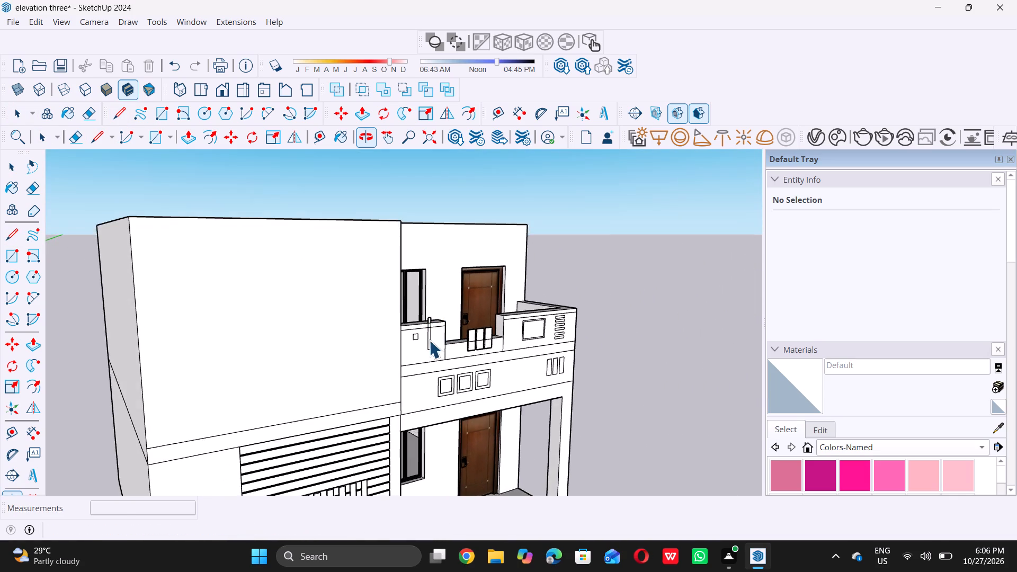
{"action": "scroll", "coordinate": [427, 339], "scroll_direction": "up", "scroll_amount": 16}
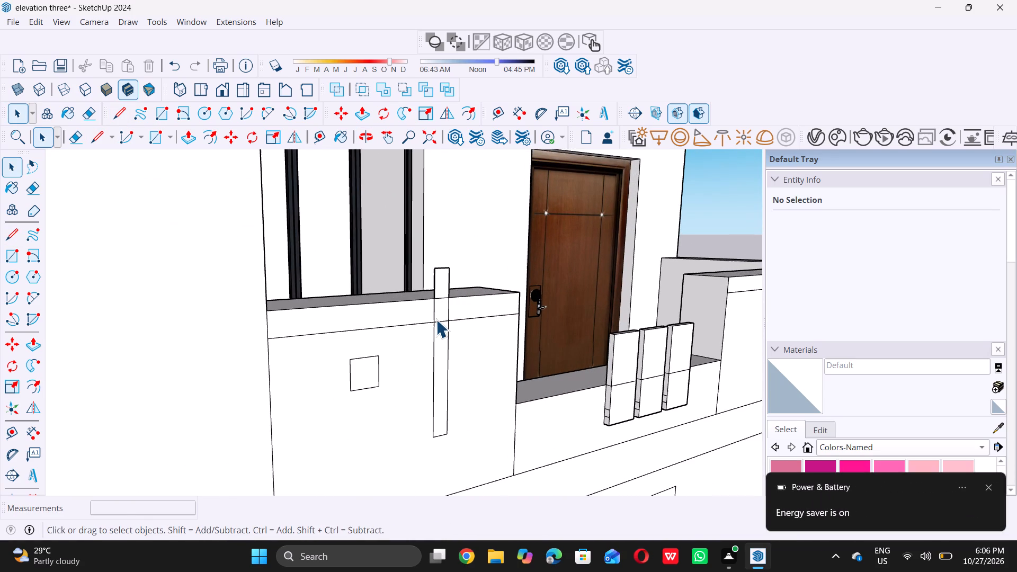
{"action": "scroll", "coordinate": [383, 330], "scroll_direction": "up", "scroll_amount": 5}
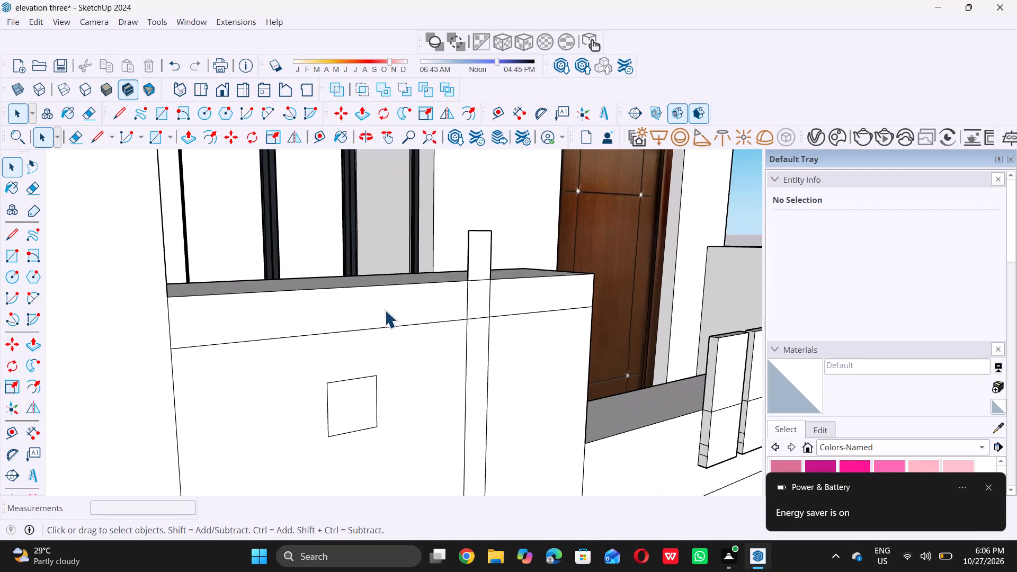
{"action": "left_click", "coordinate": [385, 310]}
{"action": "key", "text": "p"}
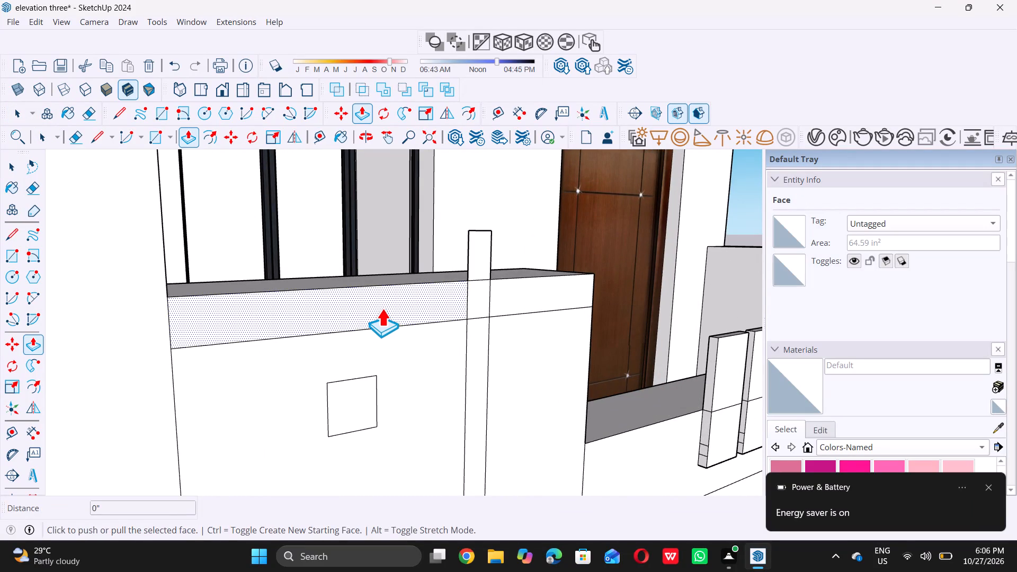
{"action": "left_click", "coordinate": [382, 308]}
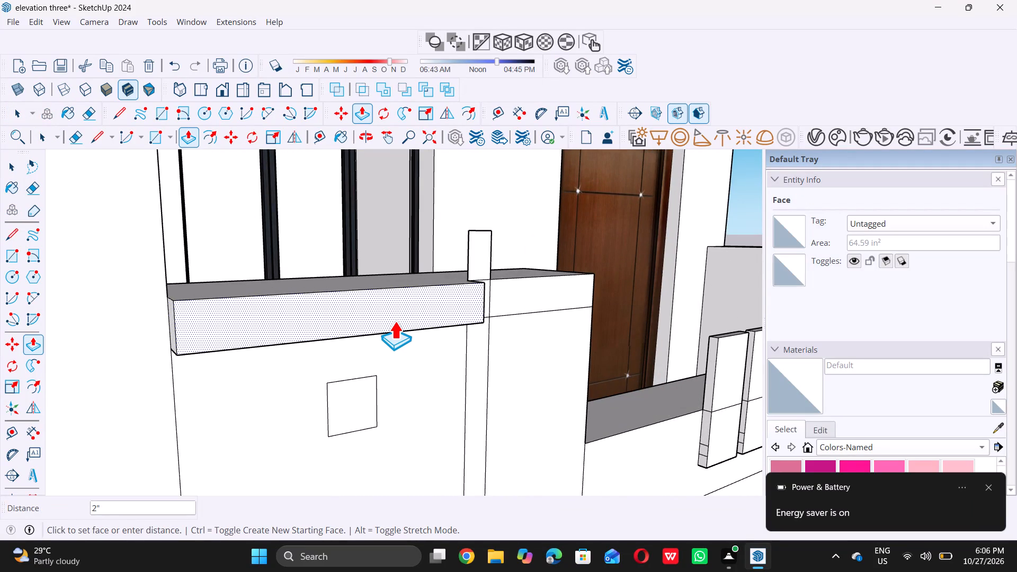
{"action": "key", "text": "1"}
{"action": "key", "text": "shift+quotedbl"}
{"action": "key", "text": "Return"}
Push/Pull the rest of the smaller panel's top band and the strip's raised extension outward 1", flush with the first section.
{"action": "middle_click_drag", "start_coordinate": [525, 307], "coordinate": [376, 312]}
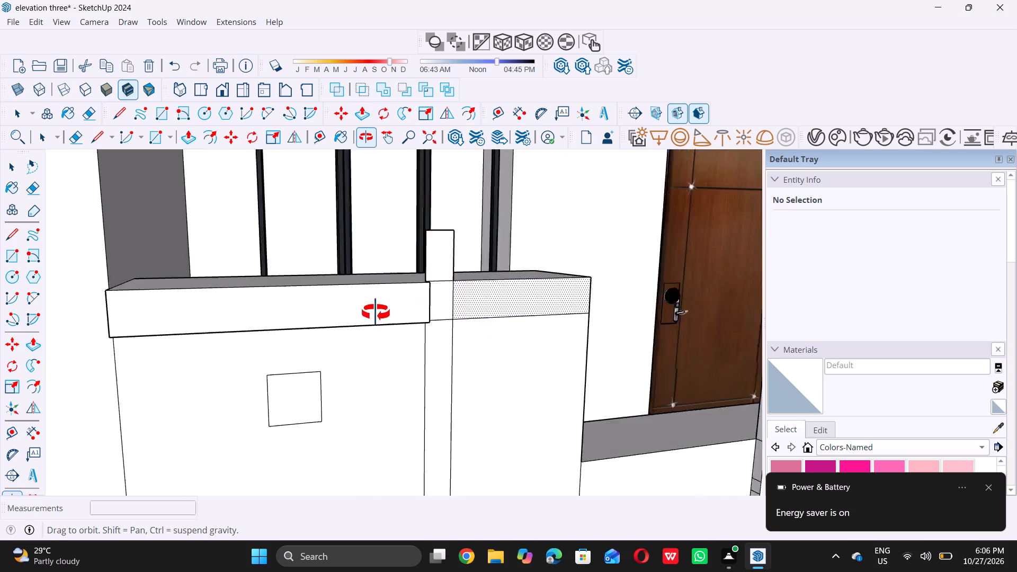
{"action": "middle_click_drag", "start_coordinate": [376, 312], "coordinate": [340, 312]}
{"action": "scroll", "coordinate": [341, 314], "scroll_direction": "up", "scroll_amount": 6}
{"action": "left_click", "coordinate": [337, 294]}
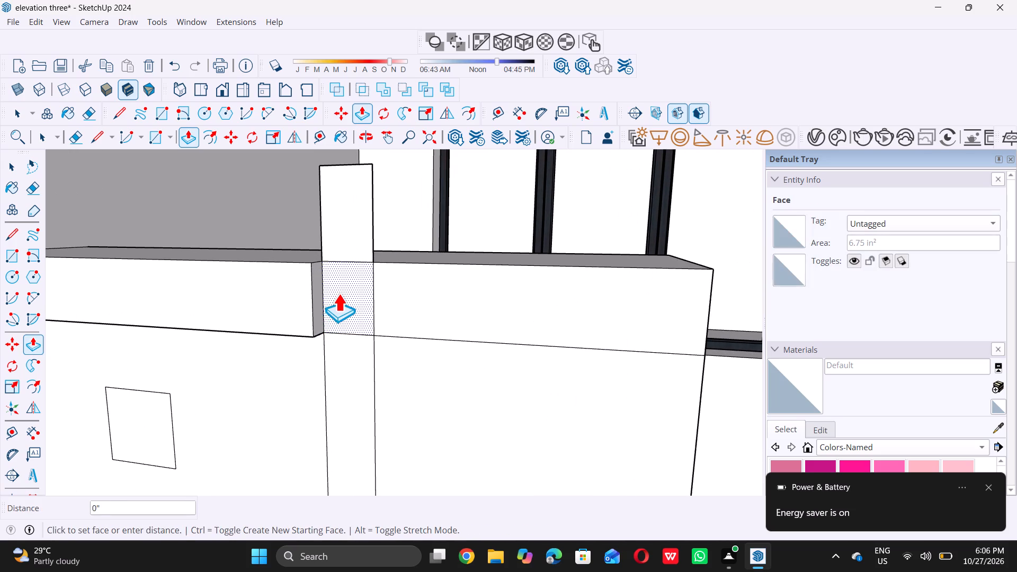
{"action": "left_click", "coordinate": [307, 293]}
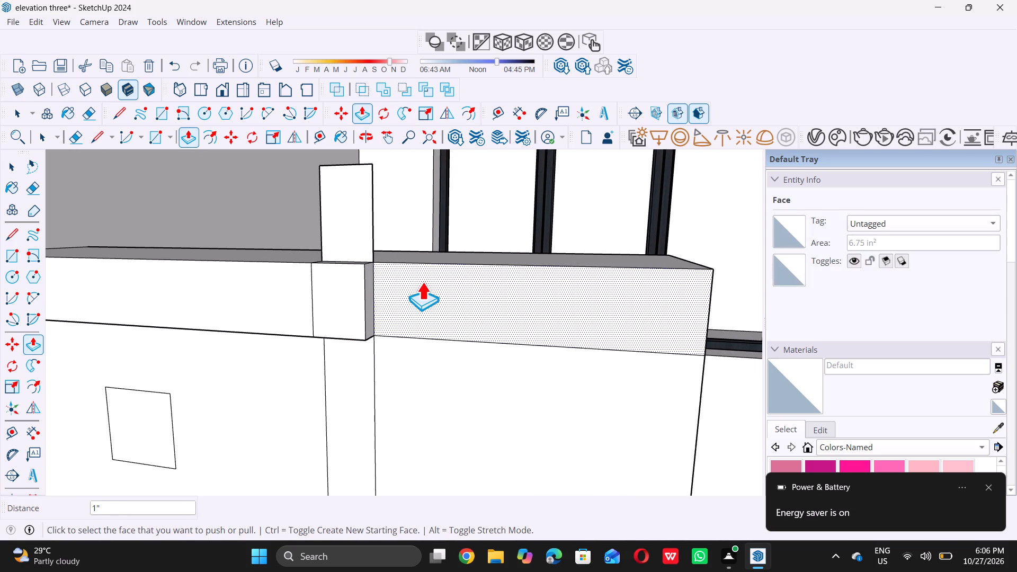
{"action": "left_click", "coordinate": [422, 281]}
{"action": "left_click", "coordinate": [359, 288]}
{"action": "left_click", "coordinate": [341, 224]}
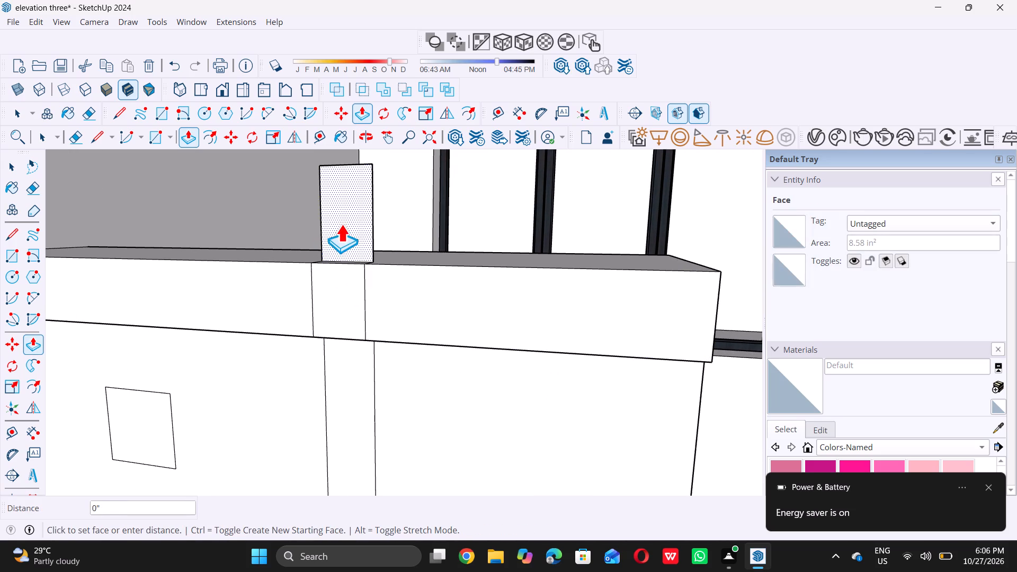
{"action": "left_click", "coordinate": [337, 282]}
Push/Pull the upright strip's lower part beneath the top band outward until it is flush with the band.
{"action": "scroll", "coordinate": [342, 282], "scroll_direction": "down", "scroll_amount": 4}
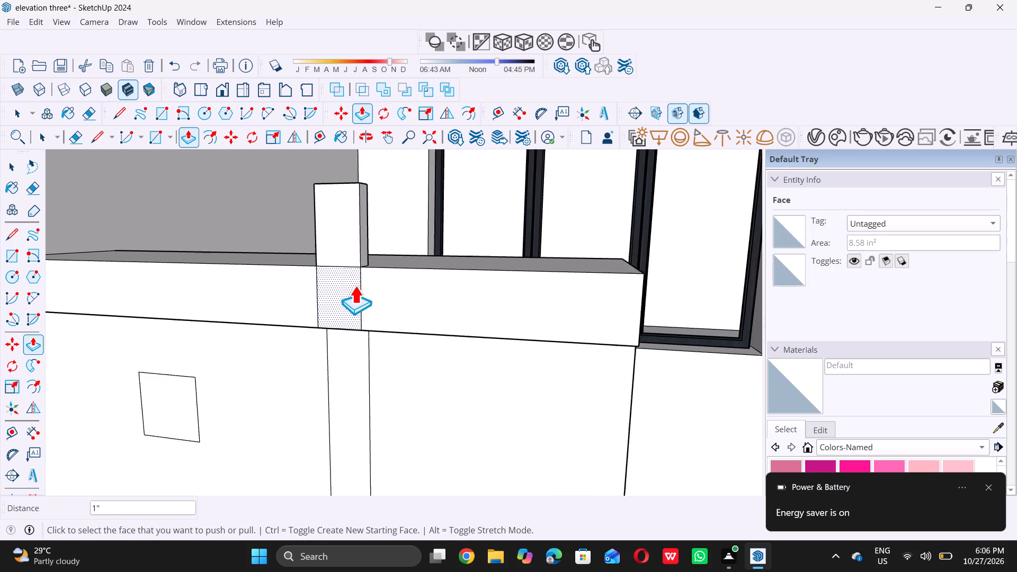
{"action": "scroll", "coordinate": [355, 285], "scroll_direction": "down", "scroll_amount": 4}
{"action": "scroll", "coordinate": [351, 344], "scroll_direction": "down", "scroll_amount": 8}
{"action": "middle_click_drag", "start_coordinate": [355, 328], "coordinate": [379, 264]}
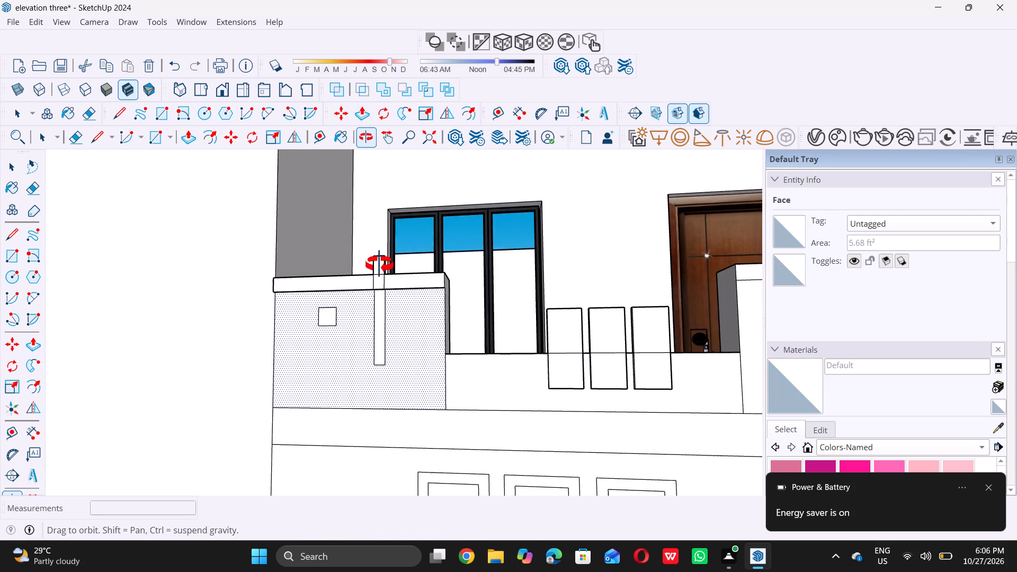
{"action": "middle_click_drag", "start_coordinate": [379, 264], "coordinate": [379, 265]}
{"action": "scroll", "coordinate": [381, 290], "scroll_direction": "up", "scroll_amount": 17}
{"action": "left_click", "coordinate": [378, 306]}
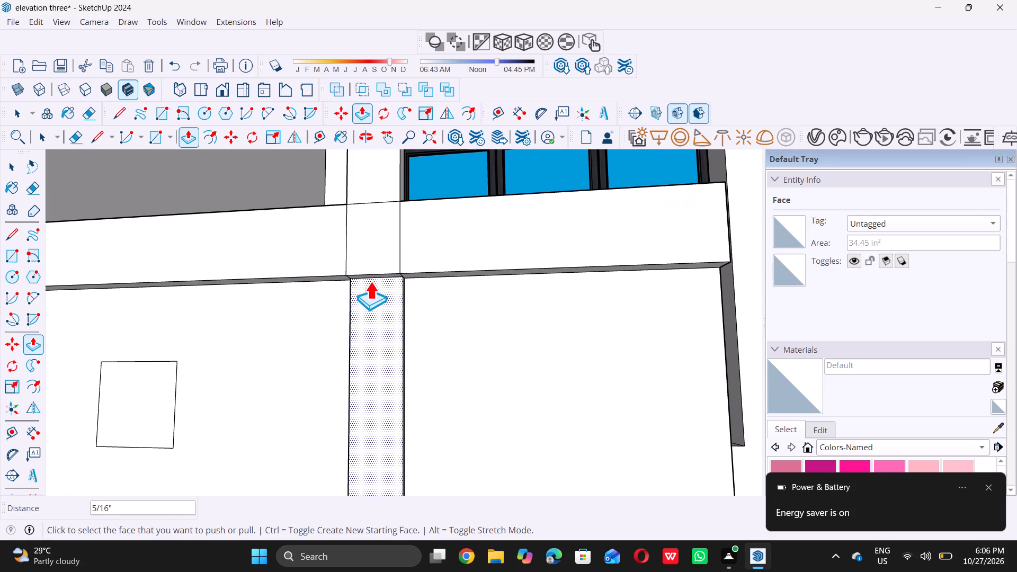
{"action": "left_click", "coordinate": [362, 293]}
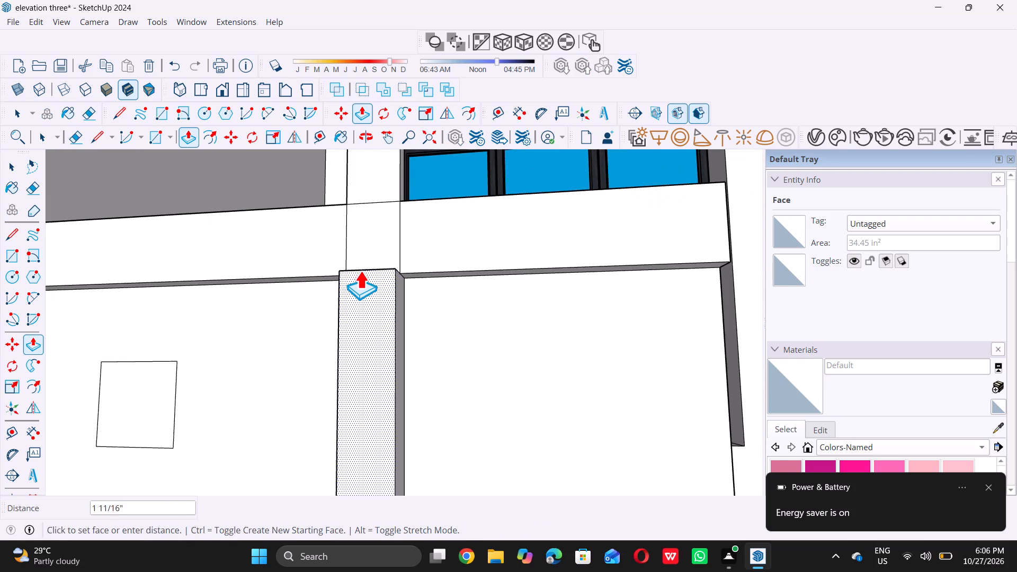
{"action": "left_click", "coordinate": [400, 245]}
Push/Pull the top band of the larger parapet panel outward by 1".
{"action": "scroll", "coordinate": [385, 303], "scroll_direction": "down", "scroll_amount": 20}
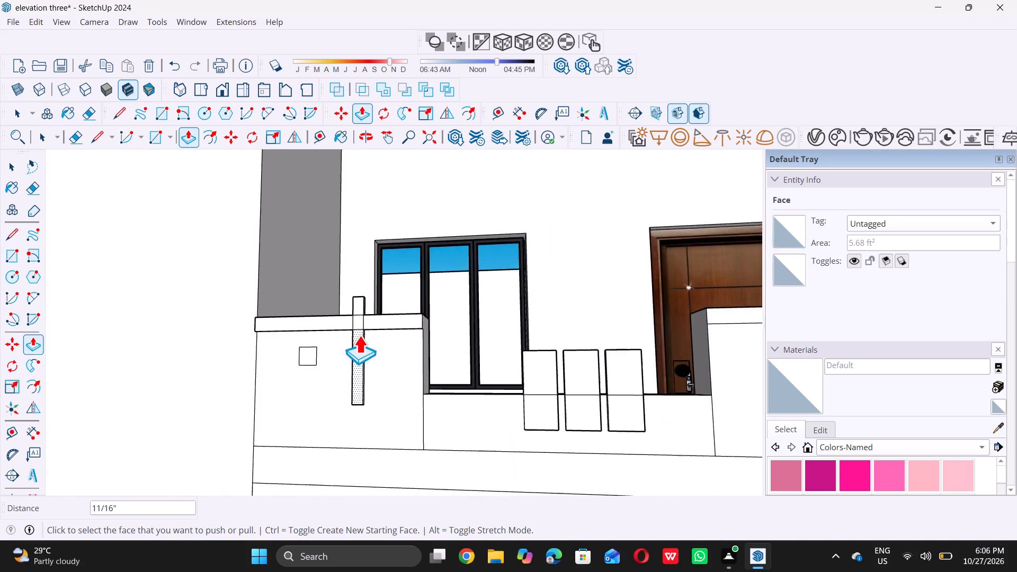
{"action": "scroll", "coordinate": [360, 317], "scroll_direction": "down", "scroll_amount": 5}
{"action": "middle_click_drag", "start_coordinate": [356, 330], "coordinate": [334, 365]}
{"action": "scroll", "coordinate": [586, 330], "scroll_direction": "up", "scroll_amount": 3}
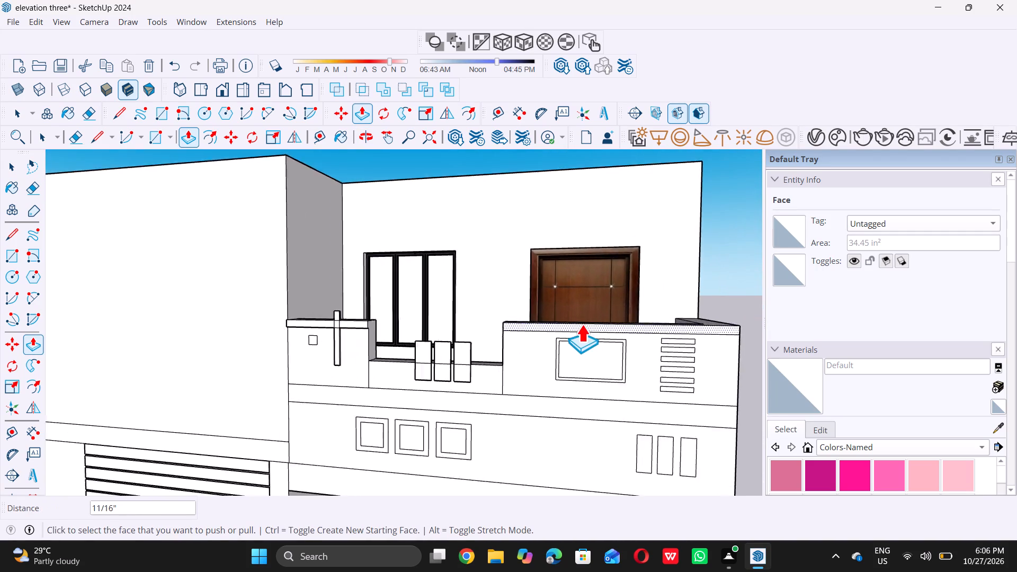
{"action": "scroll", "coordinate": [582, 324], "scroll_direction": "up", "scroll_amount": 8}
{"action": "scroll", "coordinate": [487, 318], "scroll_direction": "up", "scroll_amount": 4}
{"action": "left_click", "coordinate": [479, 326]}
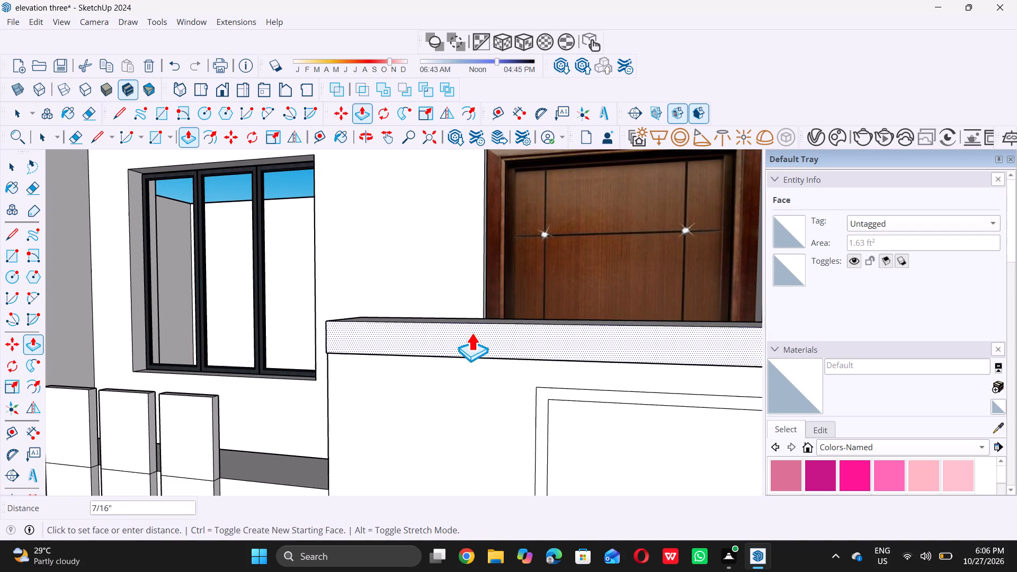
{"action": "key", "text": "1"}
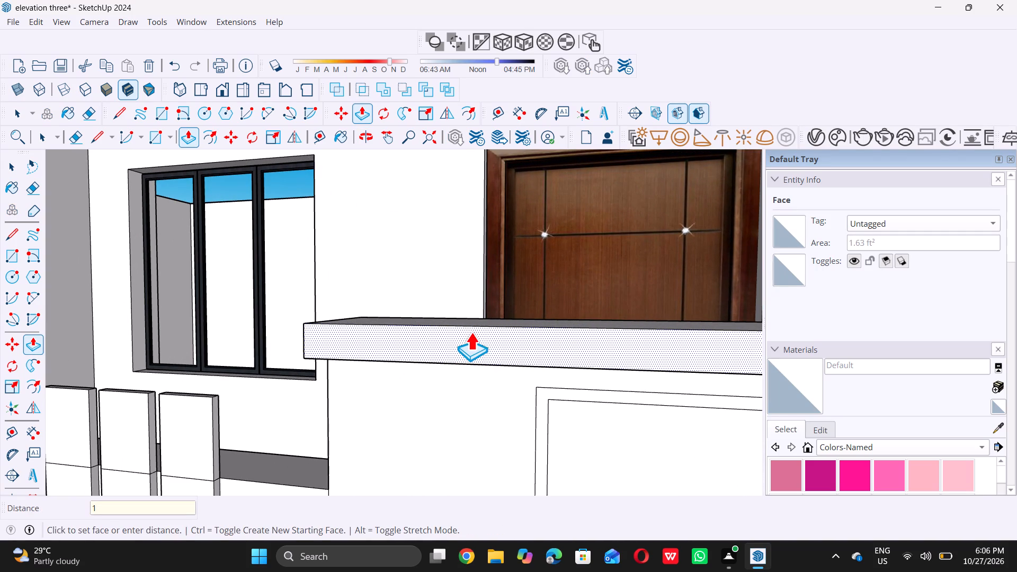
{"action": "key", "text": "shift+quotedbl"}
{"action": "key", "text": "Return"}
{"action": "scroll", "coordinate": [468, 333], "scroll_direction": "down", "scroll_amount": 6}
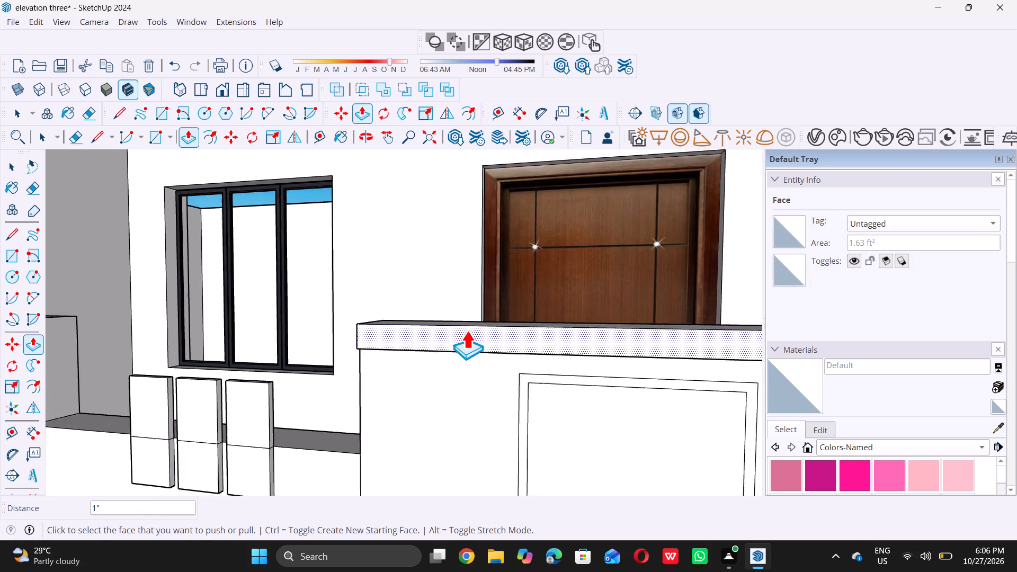
{"action": "scroll", "coordinate": [467, 330], "scroll_direction": "down", "scroll_amount": 13}
{"action": "key", "text": "space"}
Examine the framed rectangle and the stacked horizontal strips on the larger parapet panel up close.
{"action": "middle_click_drag", "start_coordinate": [539, 360], "coordinate": [495, 345]}
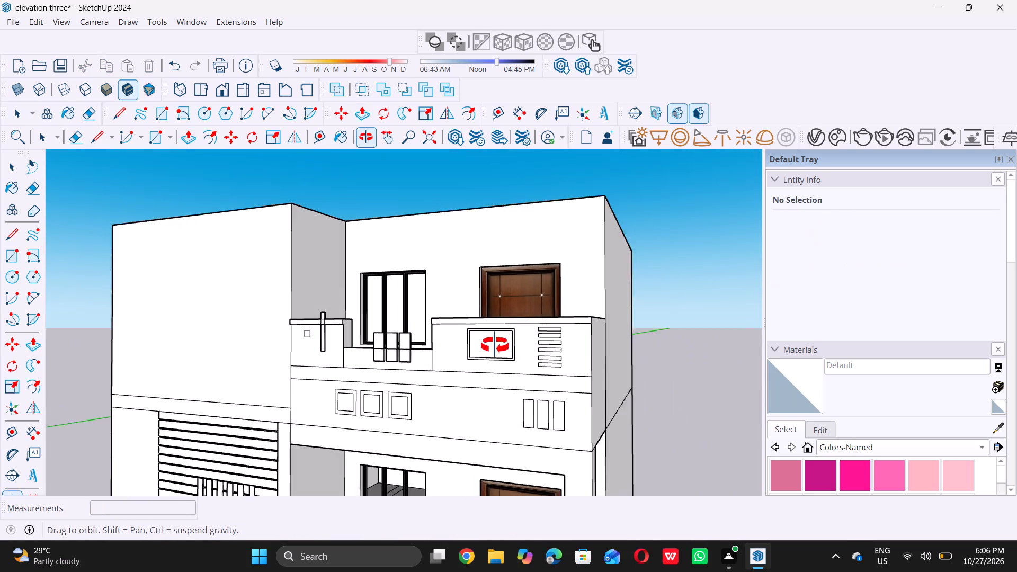
{"action": "middle_click_drag", "start_coordinate": [495, 345], "coordinate": [494, 345]}
{"action": "scroll", "coordinate": [527, 332], "scroll_direction": "up", "scroll_amount": 11}
{"action": "scroll", "coordinate": [442, 338], "scroll_direction": "up", "scroll_amount": 3}
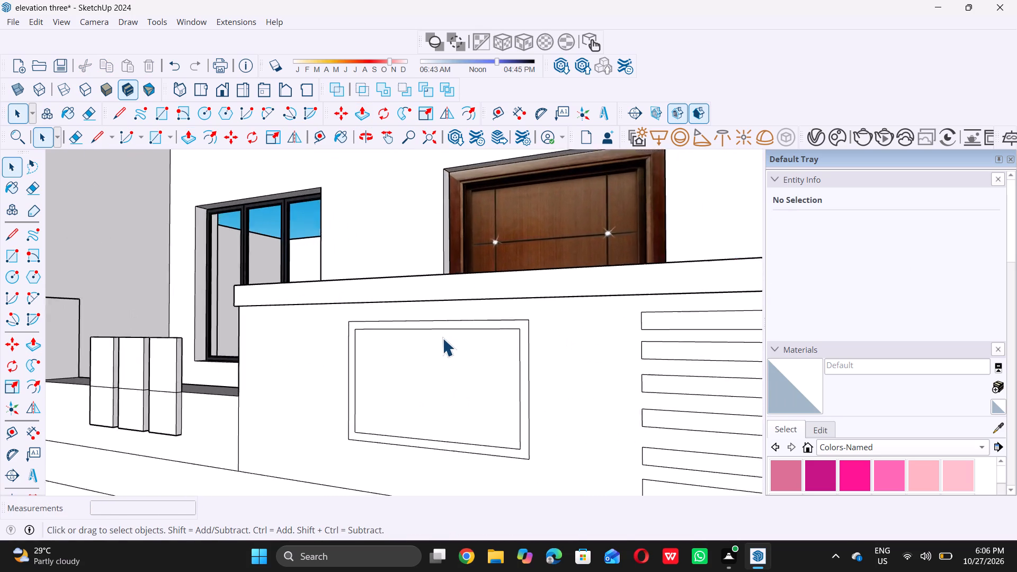
{"action": "scroll", "coordinate": [442, 338], "scroll_direction": "up", "scroll_amount": 13}
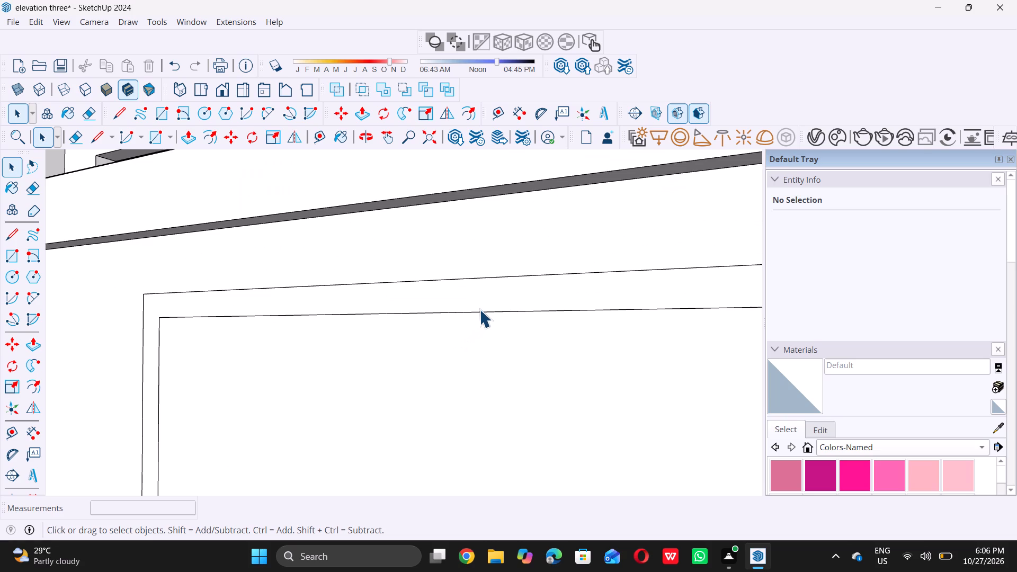
{"action": "scroll", "coordinate": [480, 302], "scroll_direction": "down", "scroll_amount": 5}
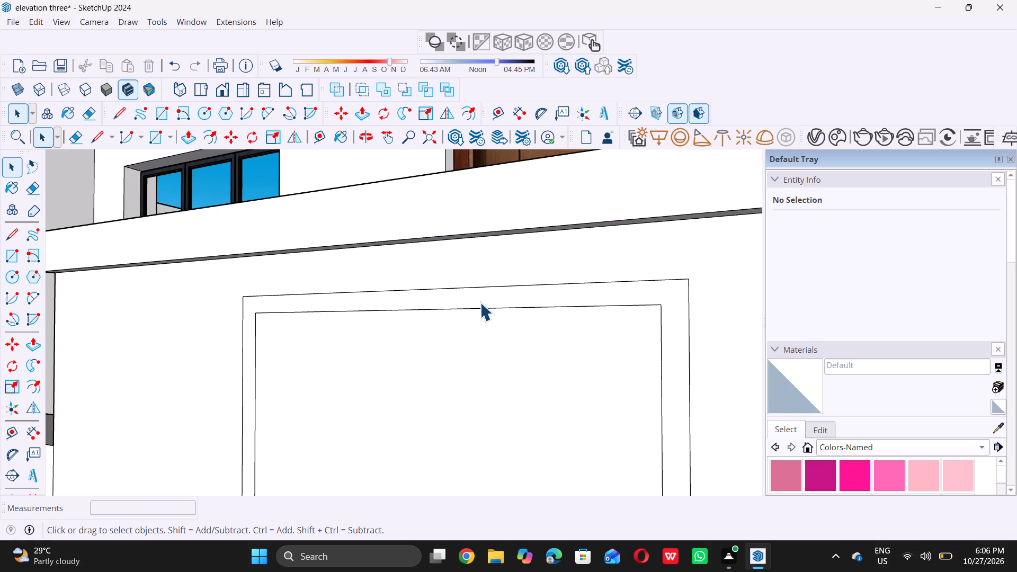
{"action": "scroll", "coordinate": [480, 301], "scroll_direction": "down", "scroll_amount": 13}
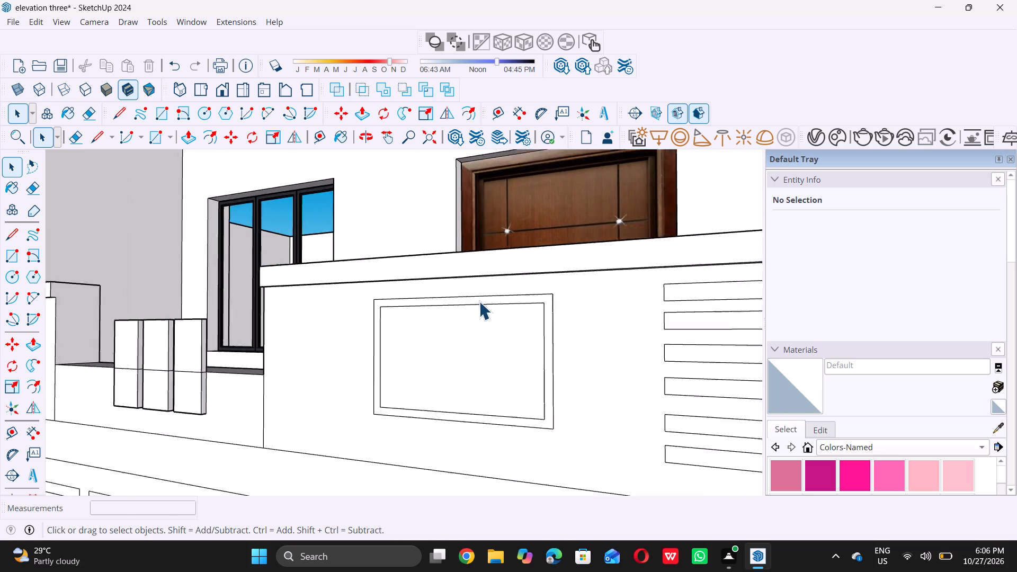
{"action": "scroll", "coordinate": [479, 301], "scroll_direction": "down", "scroll_amount": 4}
{"action": "scroll", "coordinate": [608, 308], "scroll_direction": "up", "scroll_amount": 18}
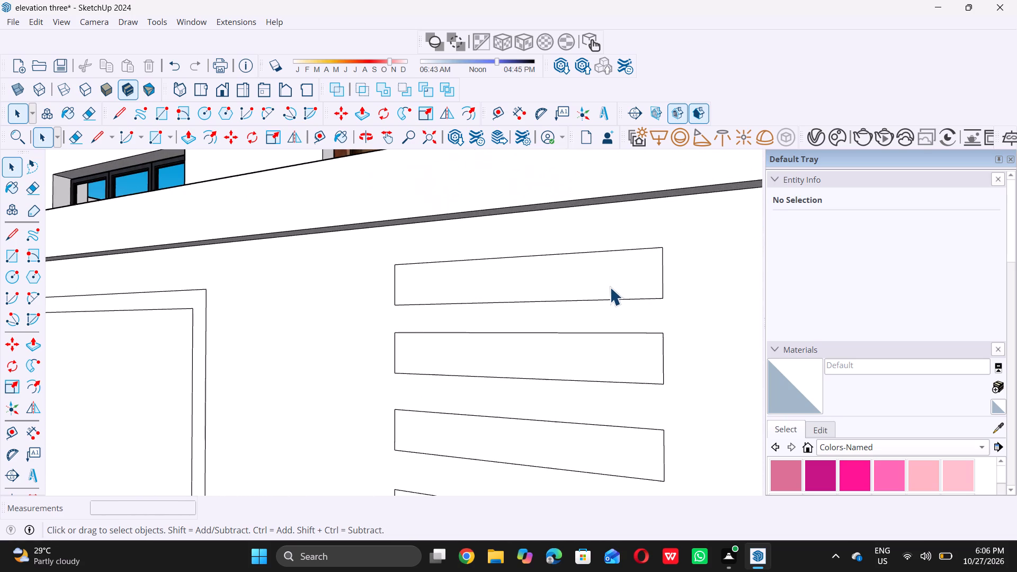
Push/Pull the top two of the six stacked horizontal strips on the larger parapet panel outward by 1".
{"action": "left_click", "coordinate": [609, 284]}
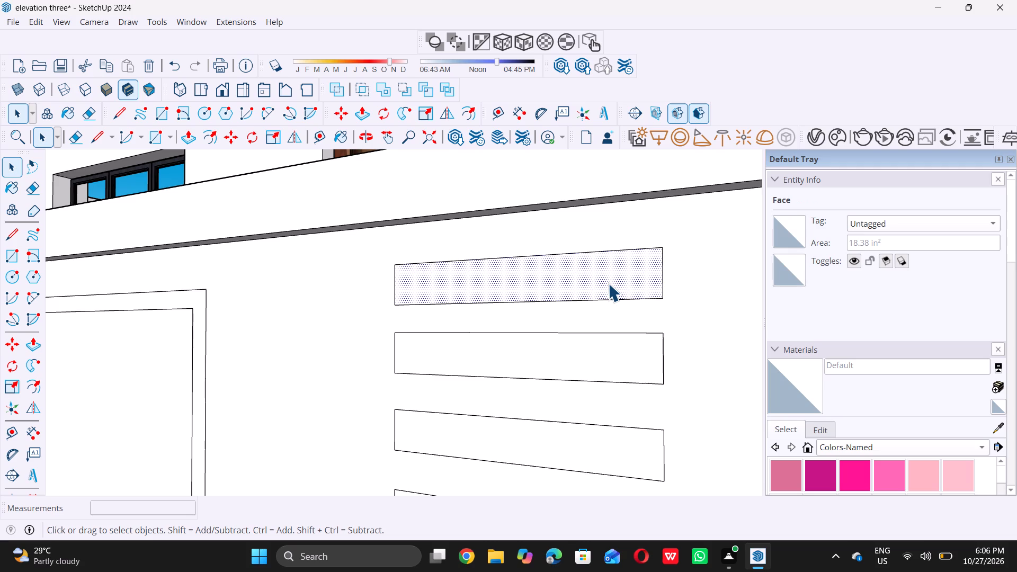
{"action": "scroll", "coordinate": [608, 283], "scroll_direction": "down", "scroll_amount": 10}
{"action": "left_click", "coordinate": [608, 309], "text": "ctrl"}
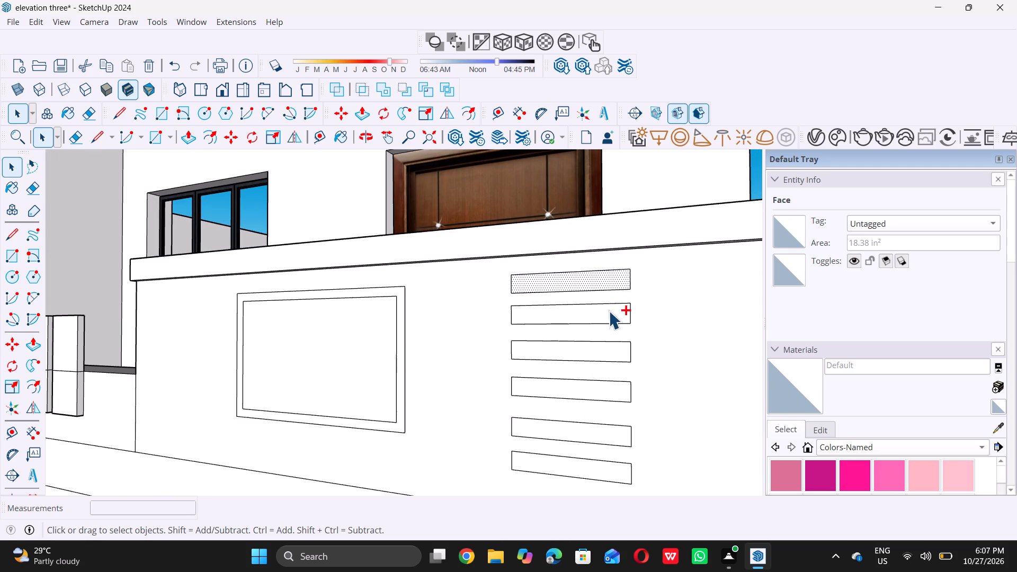
{"action": "left_click", "coordinate": [610, 348], "text": "ctrl"}
{"action": "left_click", "coordinate": [604, 388], "text": "ctrl"}
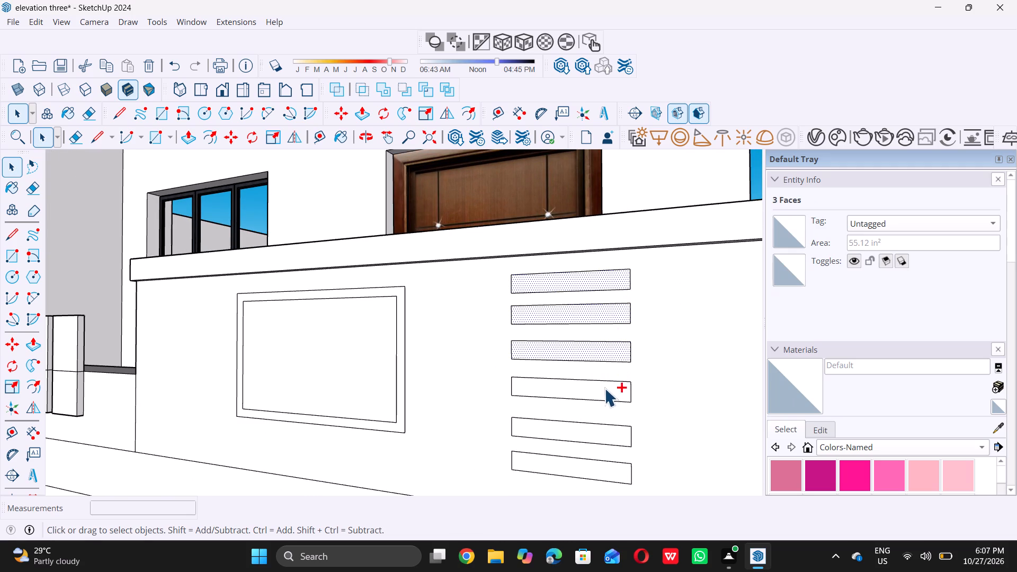
{"action": "left_click", "coordinate": [600, 435], "text": "ctrl"}
{"action": "left_click", "coordinate": [598, 473], "text": "ctrl"}
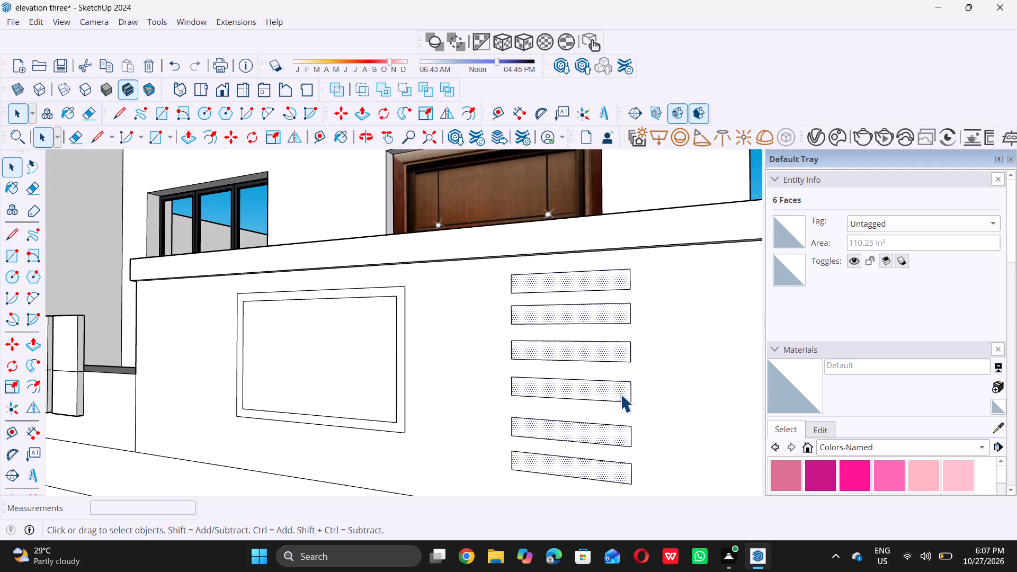
{"action": "key", "text": "p"}
{"action": "left_click", "coordinate": [608, 273]}
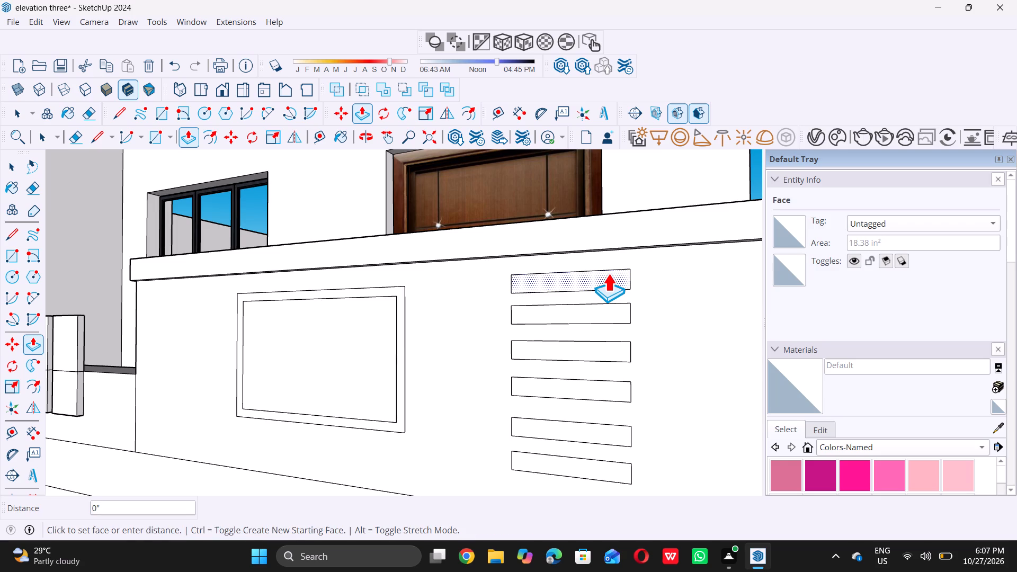
{"action": "left_click", "coordinate": [605, 246]}
{"action": "left_click", "coordinate": [600, 305]}
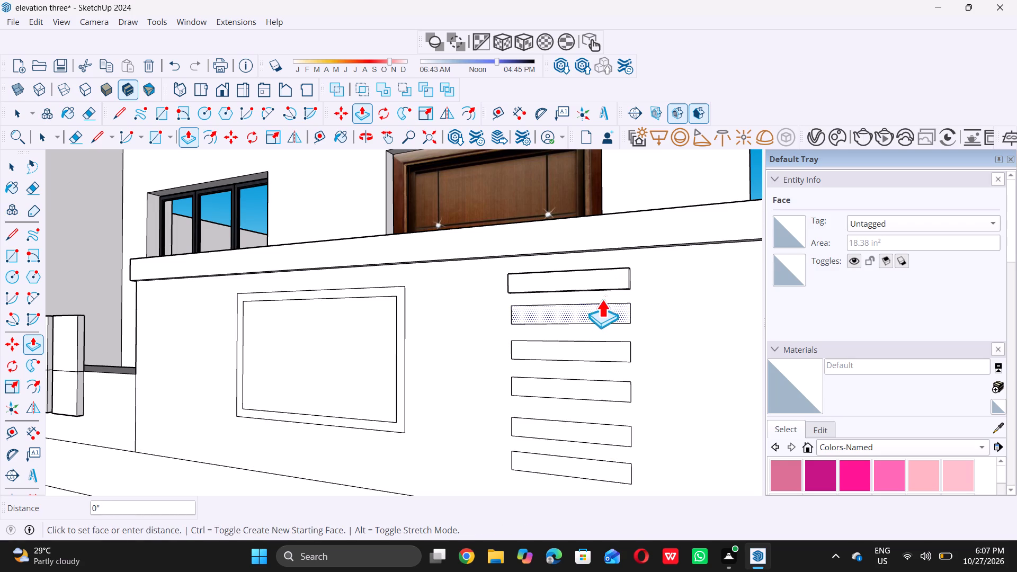
{"action": "left_click", "coordinate": [606, 287]}
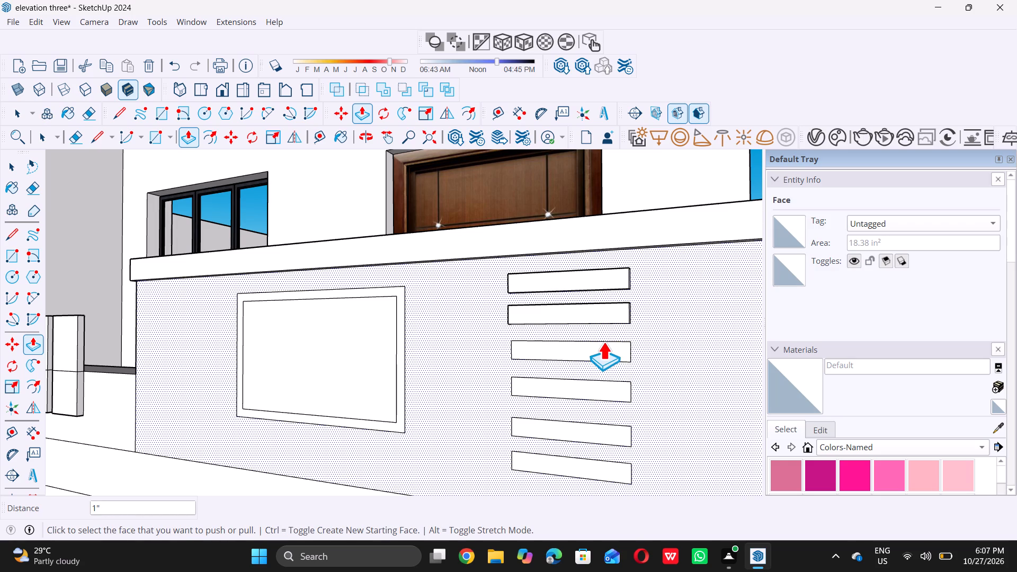
Push/Pull the larger parapet panel's wall face around the framed rectangle and horizontal strips inward by about 1 3/4".
{"action": "left_click", "coordinate": [604, 339]}
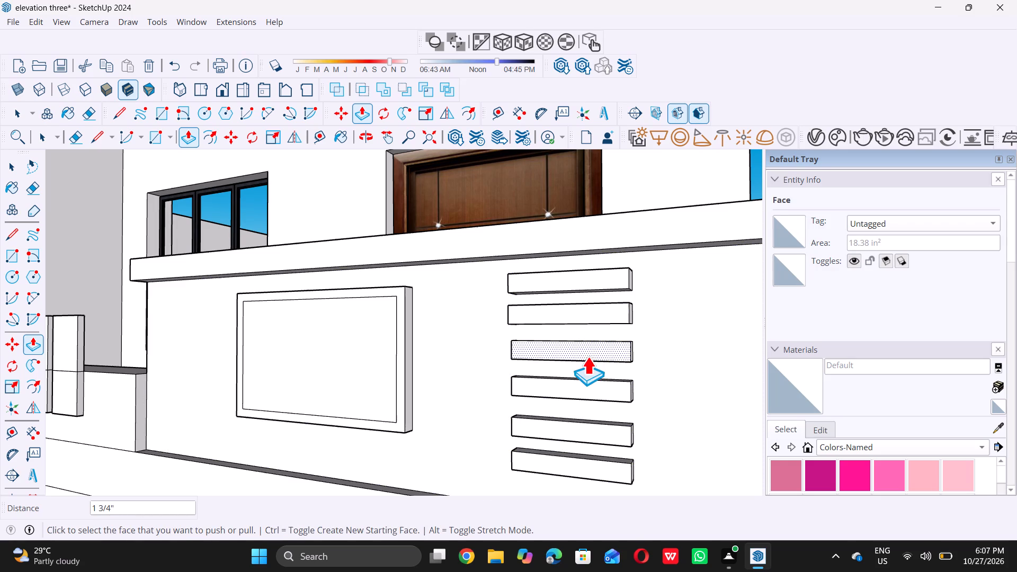
{"action": "key", "text": "space"}
Push/Pull the vertical strip nearest the building corner, on the wall below the larger parapet panel, outward by 1".
{"action": "scroll", "coordinate": [583, 357], "scroll_direction": "down", "scroll_amount": 14}
{"action": "middle_click_drag", "start_coordinate": [473, 381], "coordinate": [479, 382]}
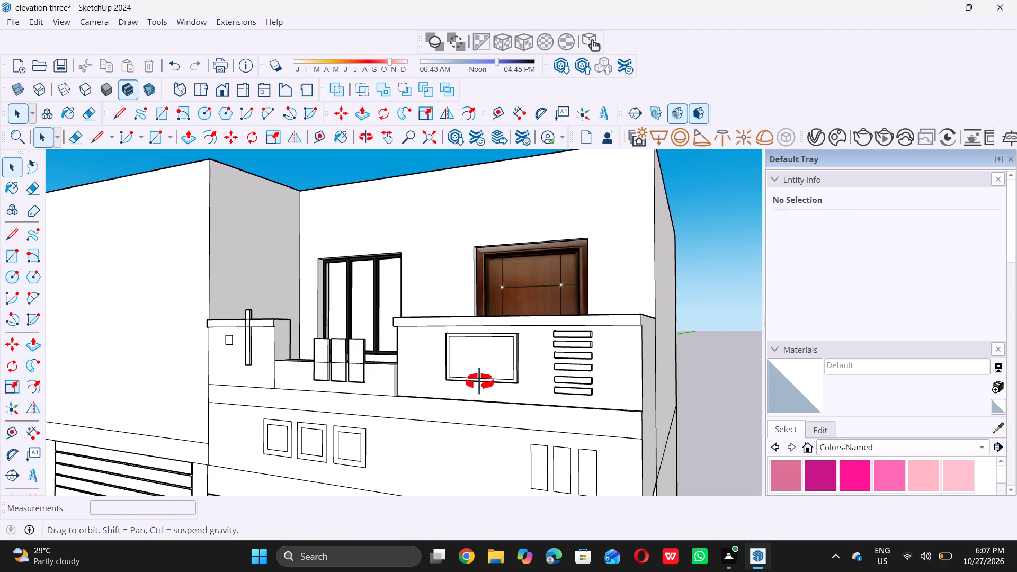
{"action": "middle_click_drag", "start_coordinate": [479, 382], "coordinate": [563, 401]}
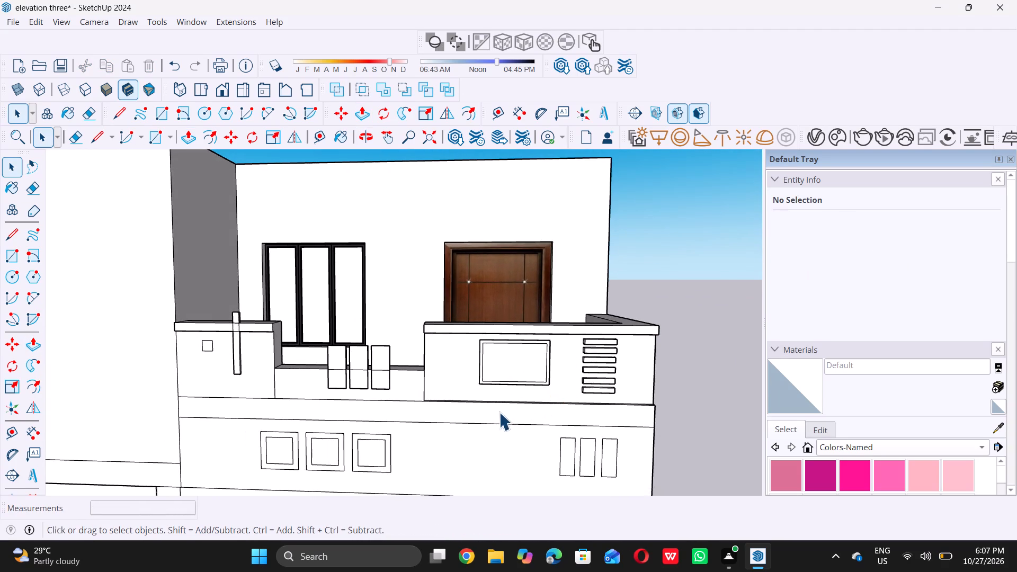
{"action": "scroll", "coordinate": [497, 410], "scroll_direction": "down", "scroll_amount": 6}
{"action": "middle_click_drag", "start_coordinate": [539, 451], "coordinate": [426, 408]}
{"action": "scroll", "coordinate": [426, 408], "scroll_direction": "down", "scroll_amount": 6}
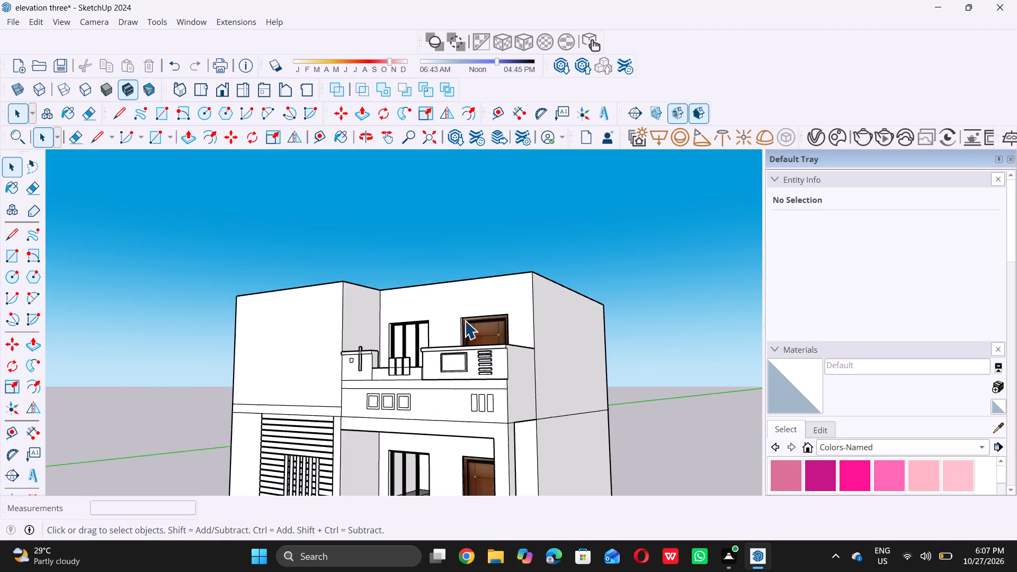
{"action": "scroll", "coordinate": [465, 320], "scroll_direction": "down", "scroll_amount": 3}
{"action": "middle_click_drag", "start_coordinate": [451, 395], "coordinate": [453, 381]}
{"action": "scroll", "coordinate": [471, 369], "scroll_direction": "up", "scroll_amount": 15}
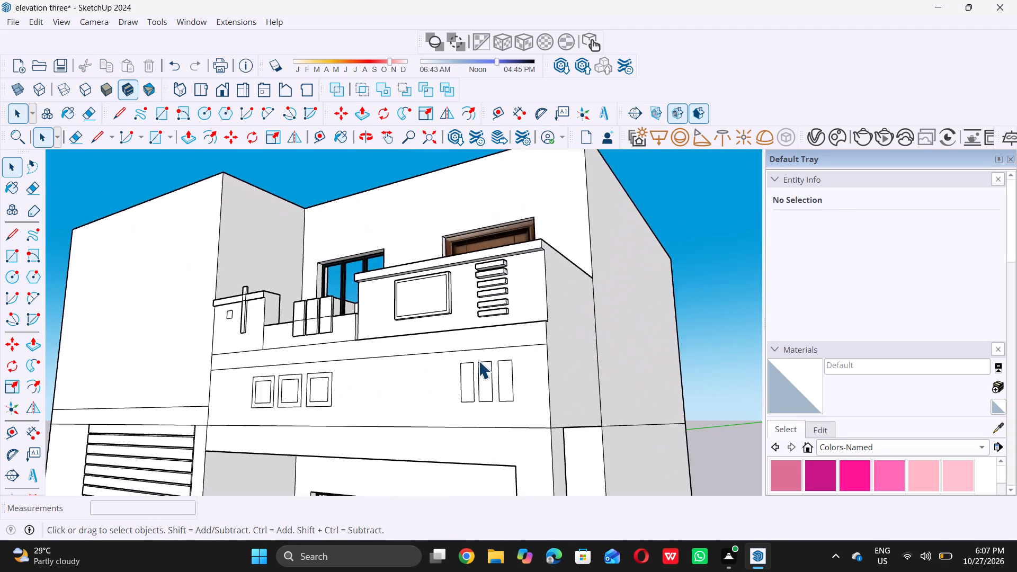
{"action": "scroll", "coordinate": [478, 361], "scroll_direction": "up", "scroll_amount": 5}
{"action": "left_click", "coordinate": [532, 386]}
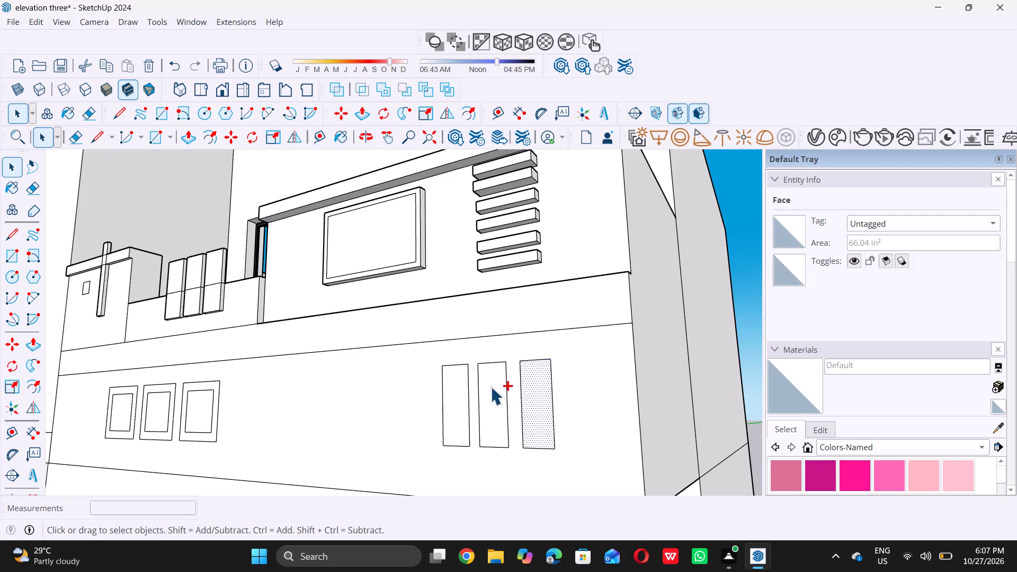
{"action": "left_click", "coordinate": [490, 387], "text": "ctrl"}
{"action": "left_click", "coordinate": [450, 387], "text": "ctrl"}
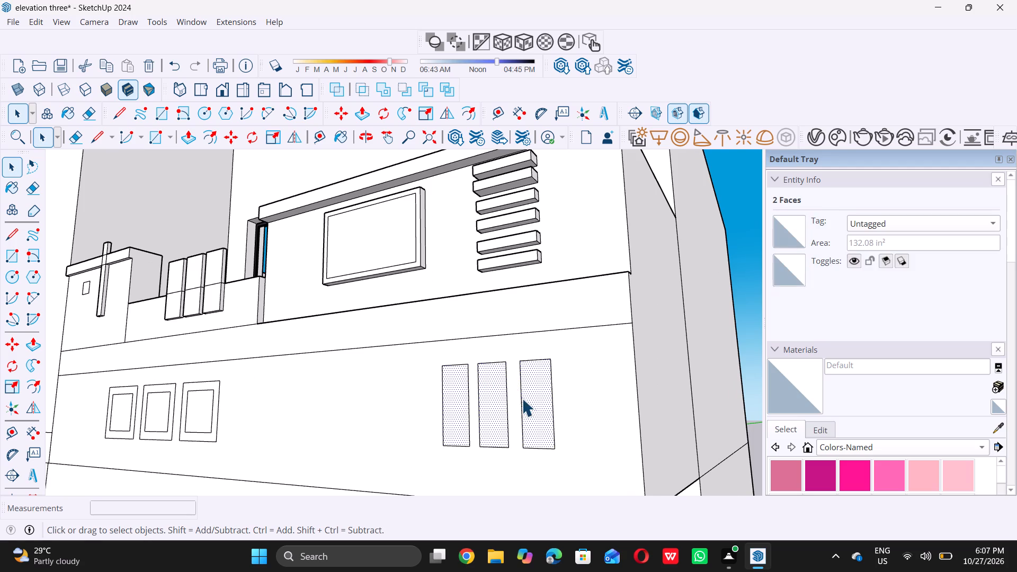
{"action": "key", "text": "p"}
{"action": "left_click", "coordinate": [542, 377]}
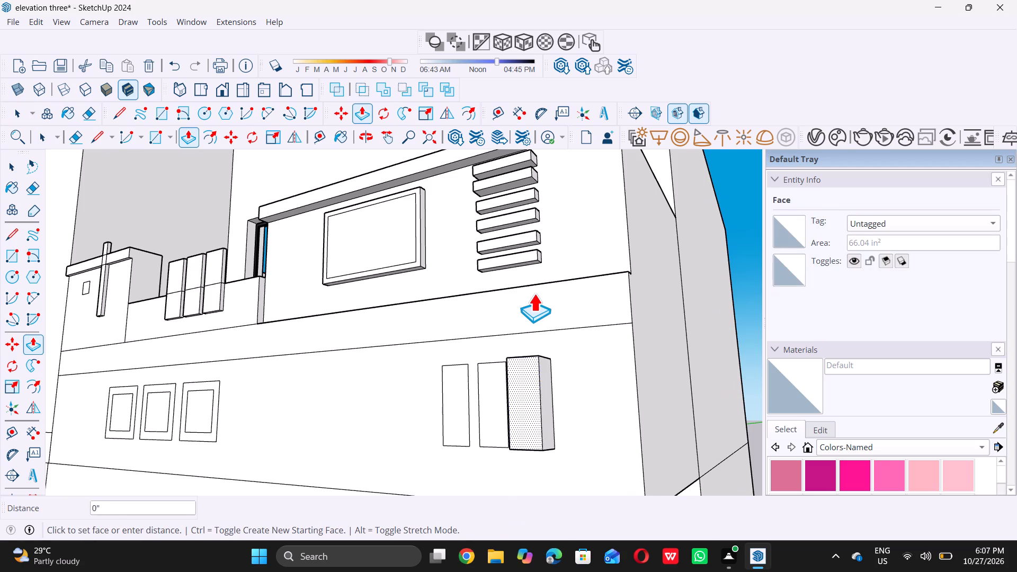
{"action": "left_click", "coordinate": [529, 262]}
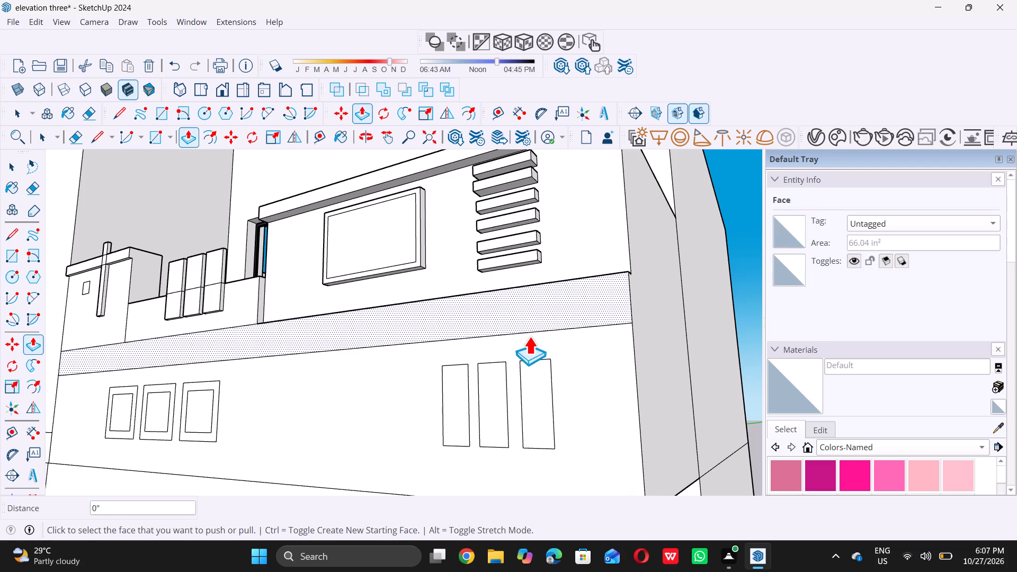
{"action": "scroll", "coordinate": [536, 338], "scroll_direction": "up", "scroll_amount": 6}
{"action": "left_click", "coordinate": [528, 400]}
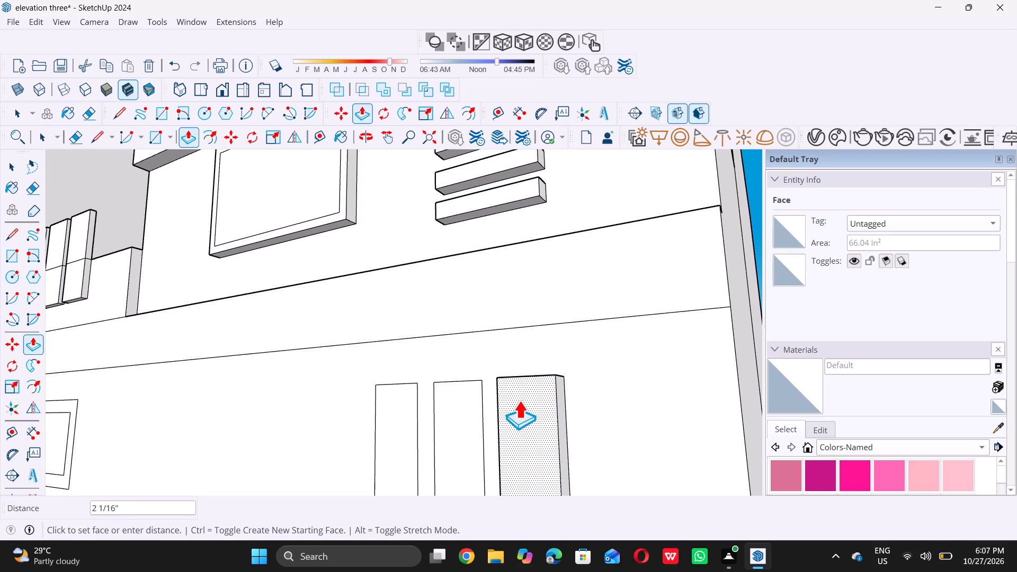
{"action": "key", "text": "1"}
{"action": "key", "text": "shift+quotedbl"}
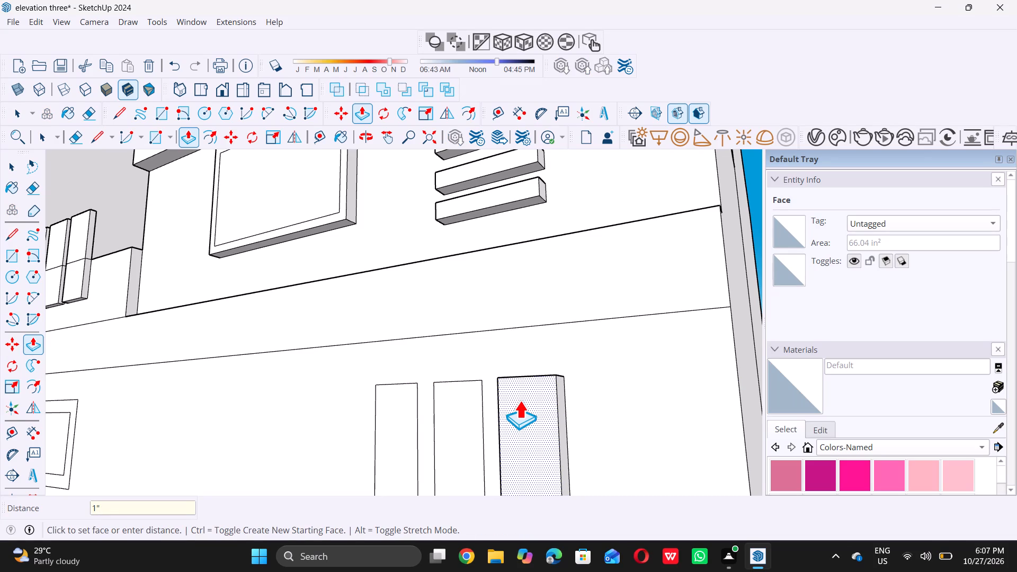
{"action": "key", "text": "Return"}
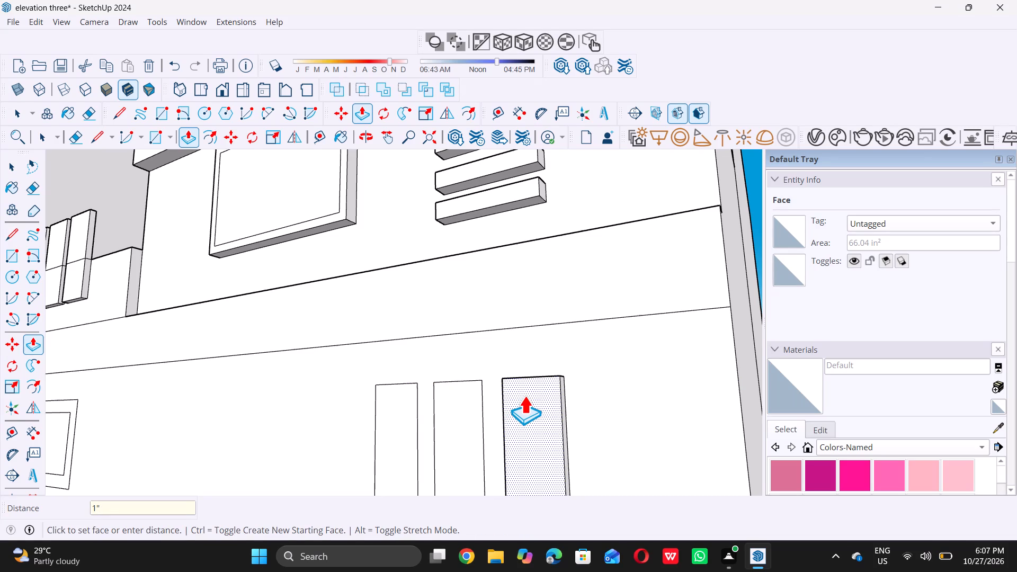
{"action": "key", "text": "space"}
Push/Pull the middle of the three vertical strips below the larger parapet panel outward by 1".
{"action": "scroll", "coordinate": [517, 356], "scroll_direction": "down", "scroll_amount": 5}
{"action": "middle_click_drag", "start_coordinate": [541, 249], "coordinate": [473, 318]}
{"action": "scroll", "coordinate": [472, 312], "scroll_direction": "down", "scroll_amount": 13}
{"action": "middle_click_drag", "start_coordinate": [404, 342], "coordinate": [399, 338]}
{"action": "scroll", "coordinate": [399, 338], "scroll_direction": "up", "scroll_amount": 5}
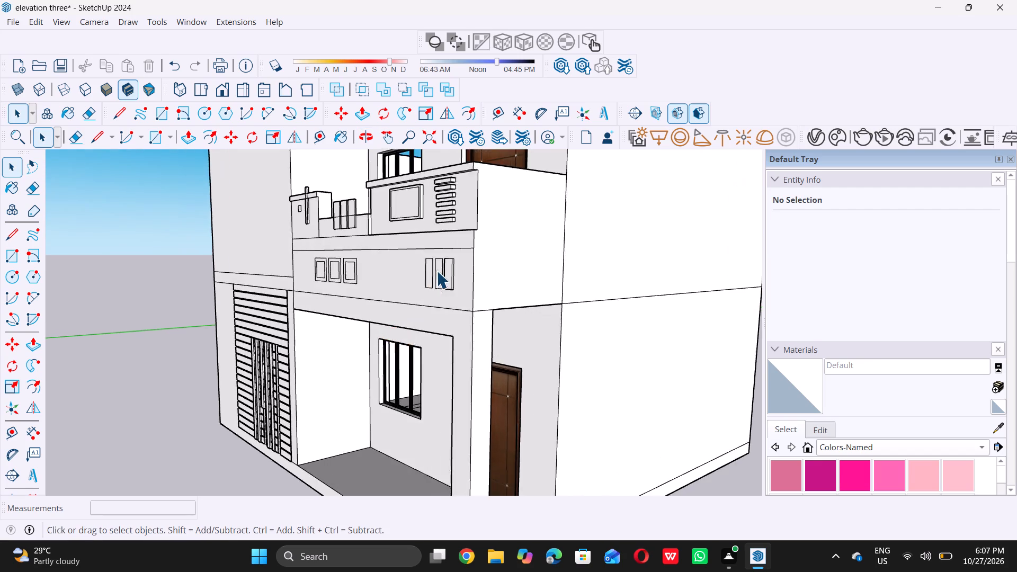
{"action": "scroll", "coordinate": [436, 271], "scroll_direction": "up", "scroll_amount": 12}
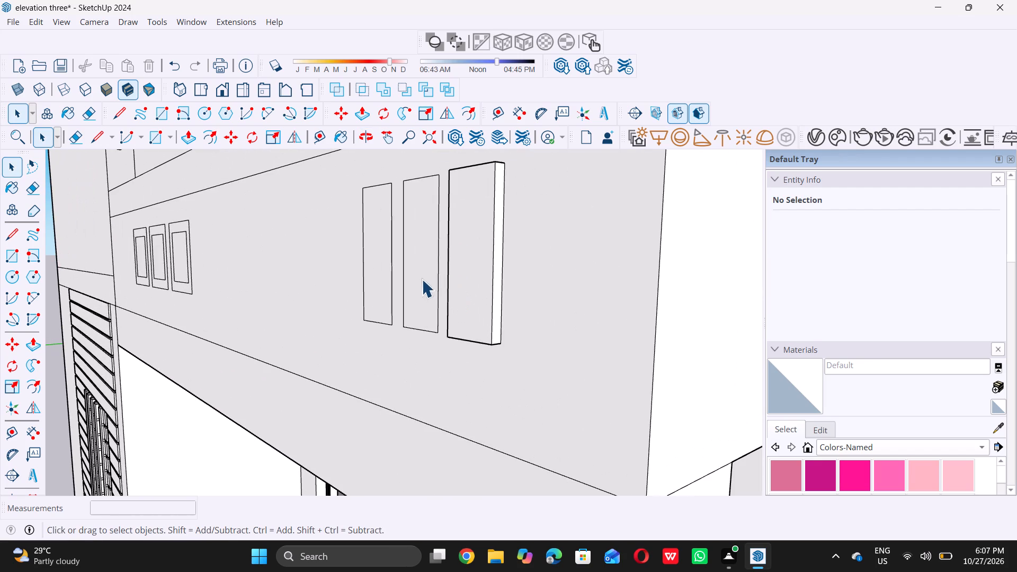
{"action": "left_click", "coordinate": [425, 280]}
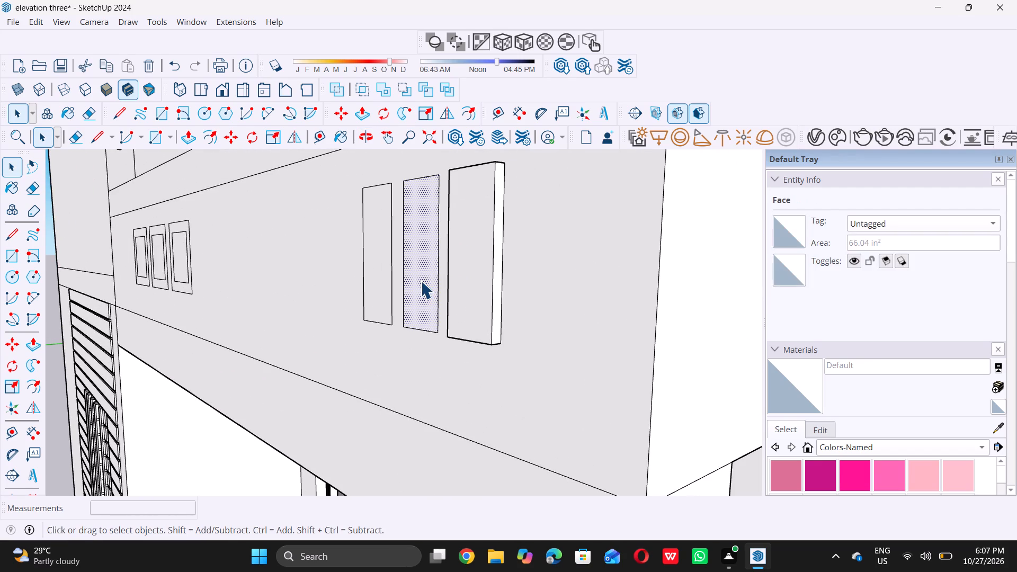
{"action": "key", "text": "p"}
{"action": "left_click", "coordinate": [421, 279]}
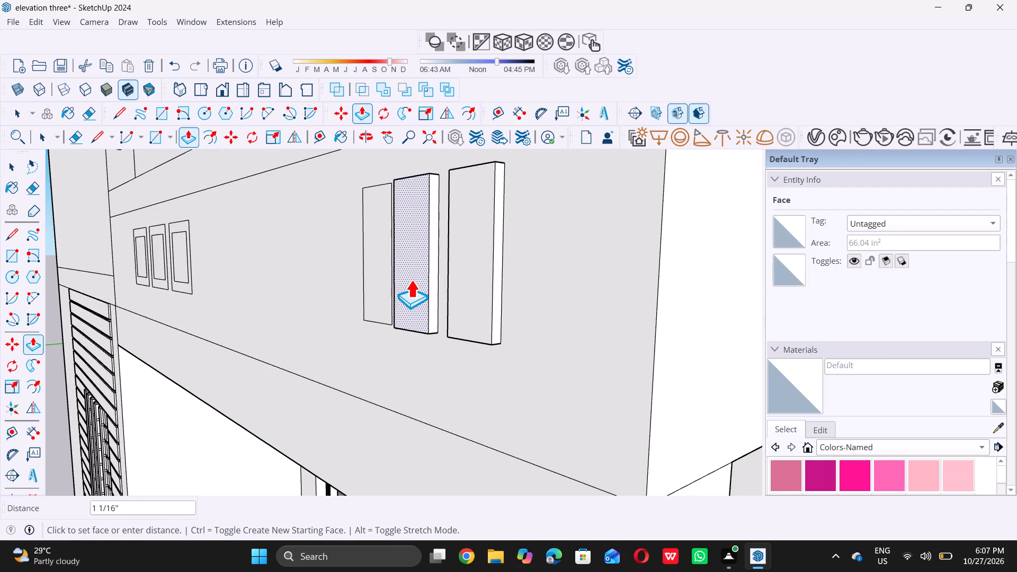
{"action": "key", "text": "1"}
{"action": "key", "text": "shift+quotedbl"}
{"action": "key", "text": "Return"}
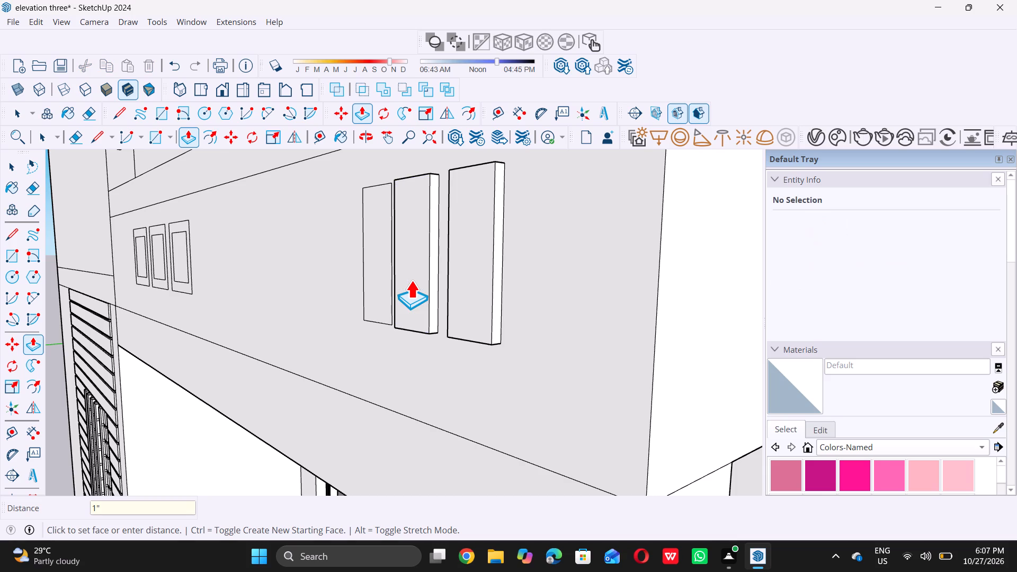
Push/Pull the remaining flat vertical strip of the group of three outward by 1", flush with its neighbours.
{"action": "scroll", "coordinate": [464, 299], "scroll_direction": "down", "scroll_amount": 6}
{"action": "middle_click_drag", "start_coordinate": [412, 301], "coordinate": [443, 311]}
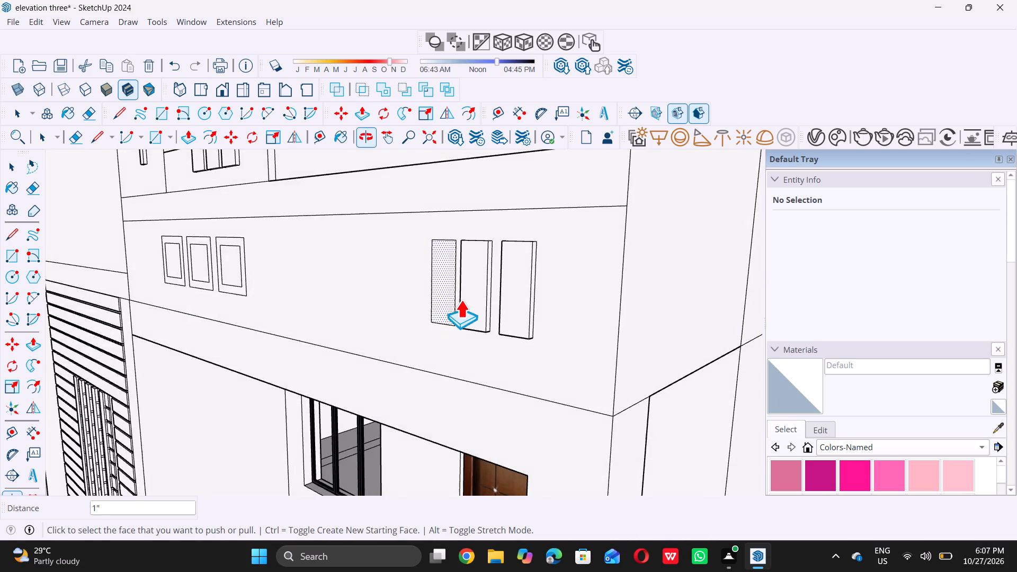
{"action": "scroll", "coordinate": [462, 300], "scroll_direction": "up", "scroll_amount": 4}
{"action": "left_click", "coordinate": [441, 281]}
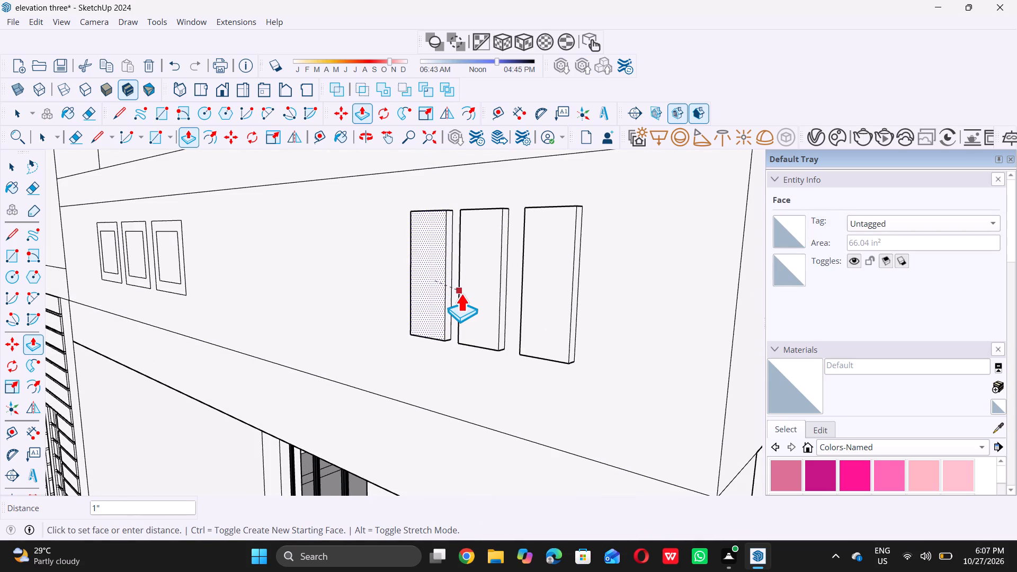
{"action": "left_click", "coordinate": [462, 293]}
{"action": "key", "text": "space"}
Push/Pull the border of the square frame farthest from the vertical strips inward by about 9/16", leaving its inner square in place.
{"action": "scroll", "coordinate": [467, 341], "scroll_direction": "down", "scroll_amount": 11}
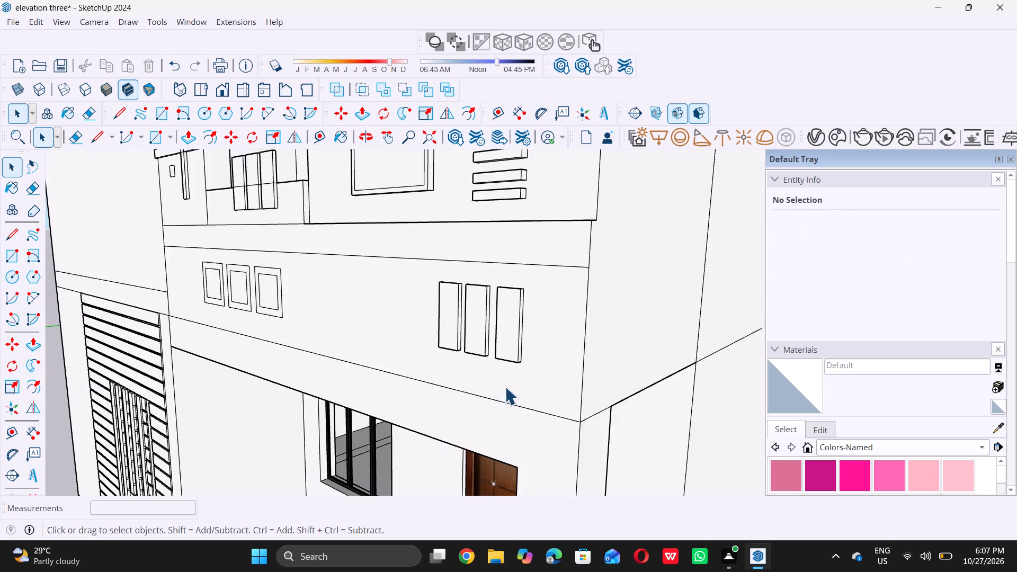
{"action": "scroll", "coordinate": [505, 387], "scroll_direction": "down", "scroll_amount": 15}
{"action": "middle_click_drag", "start_coordinate": [404, 350], "coordinate": [516, 332]}
{"action": "scroll", "coordinate": [473, 344], "scroll_direction": "up", "scroll_amount": 12}
{"action": "scroll", "coordinate": [471, 337], "scroll_direction": "down", "scroll_amount": 13}
{"action": "scroll", "coordinate": [420, 409], "scroll_direction": "up", "scroll_amount": 1}
{"action": "middle_click_drag", "start_coordinate": [421, 408], "coordinate": [451, 377]}
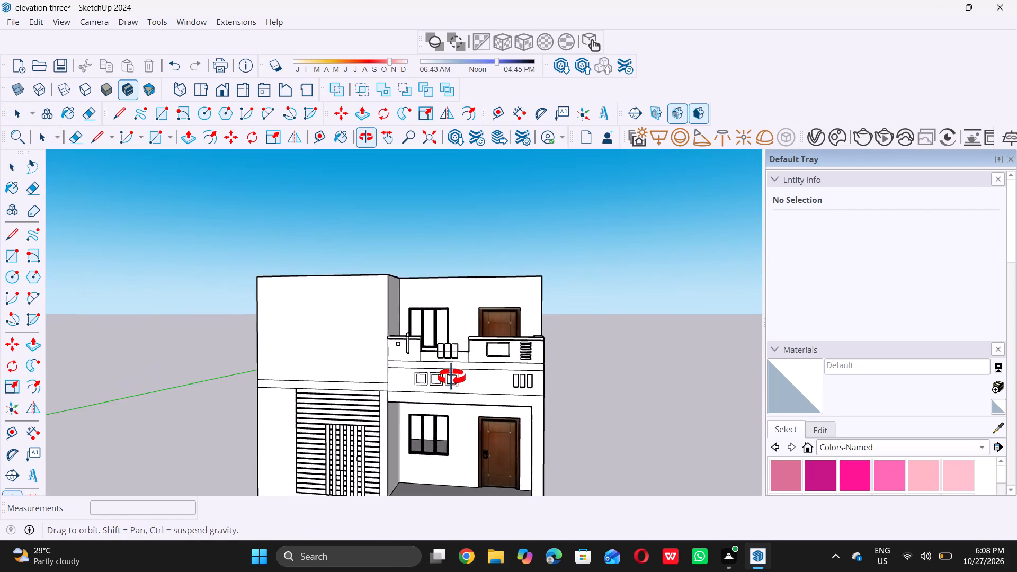
{"action": "middle_click_drag", "start_coordinate": [451, 377], "coordinate": [451, 370]}
{"action": "scroll", "coordinate": [450, 365], "scroll_direction": "up", "scroll_amount": 9}
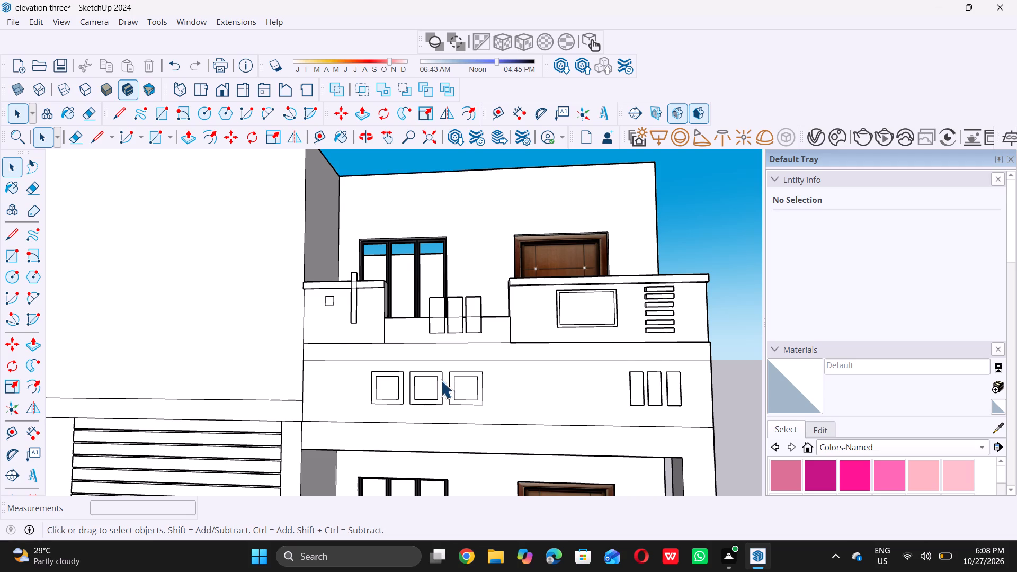
{"action": "middle_click_drag", "start_coordinate": [440, 382], "coordinate": [390, 391]}
{"action": "scroll", "coordinate": [389, 391], "scroll_direction": "up", "scroll_amount": 11}
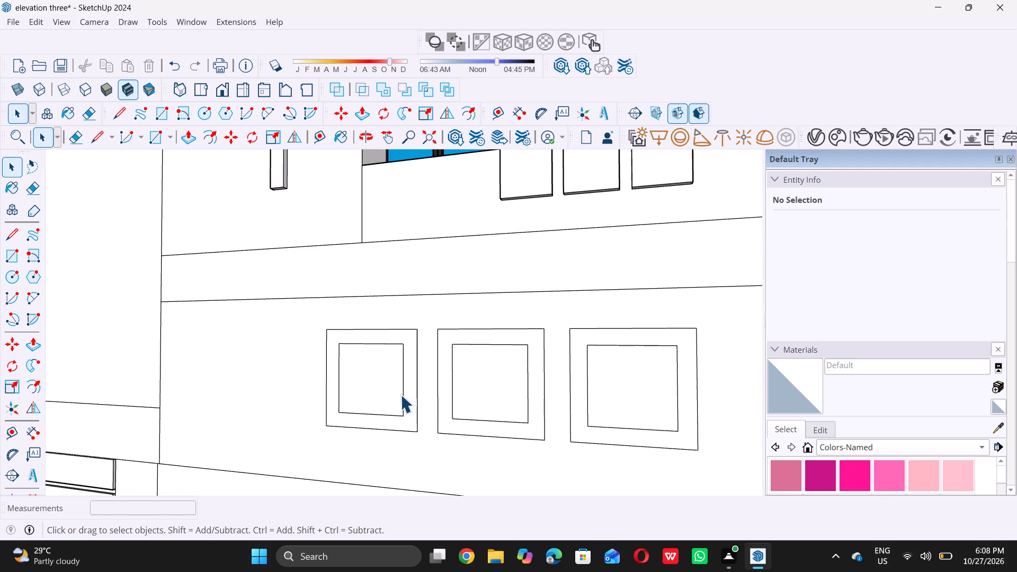
{"action": "left_click", "coordinate": [408, 398]}
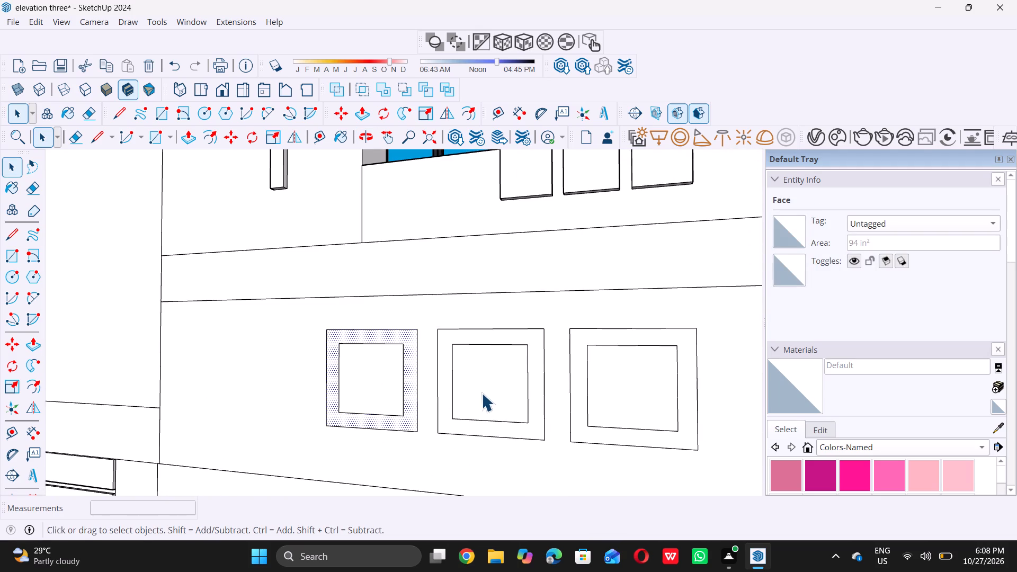
{"action": "left_click", "coordinate": [532, 390], "text": "ctrl"}
{"action": "left_click", "coordinate": [574, 396], "text": "ctrl"}
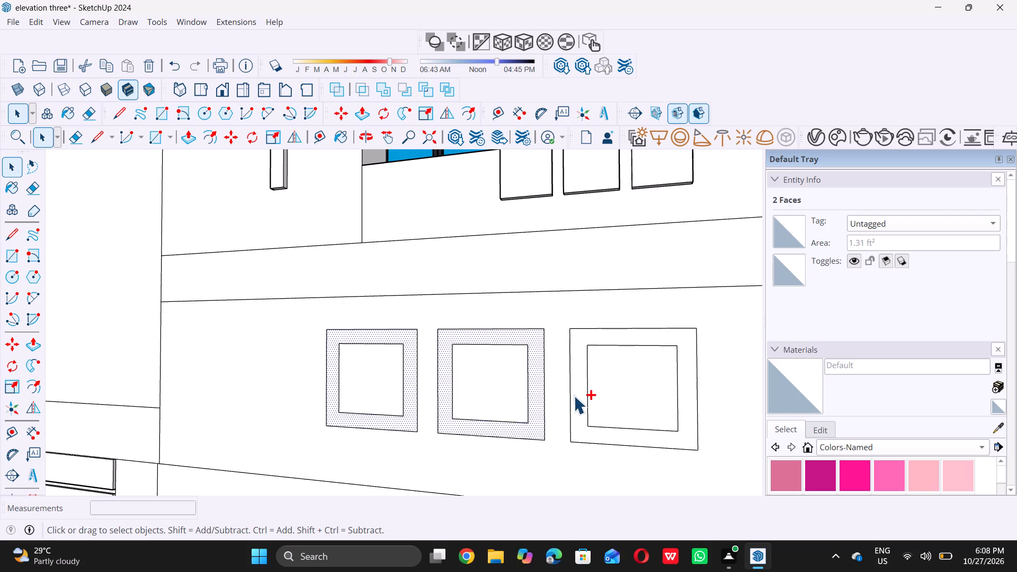
{"action": "key", "text": "p"}
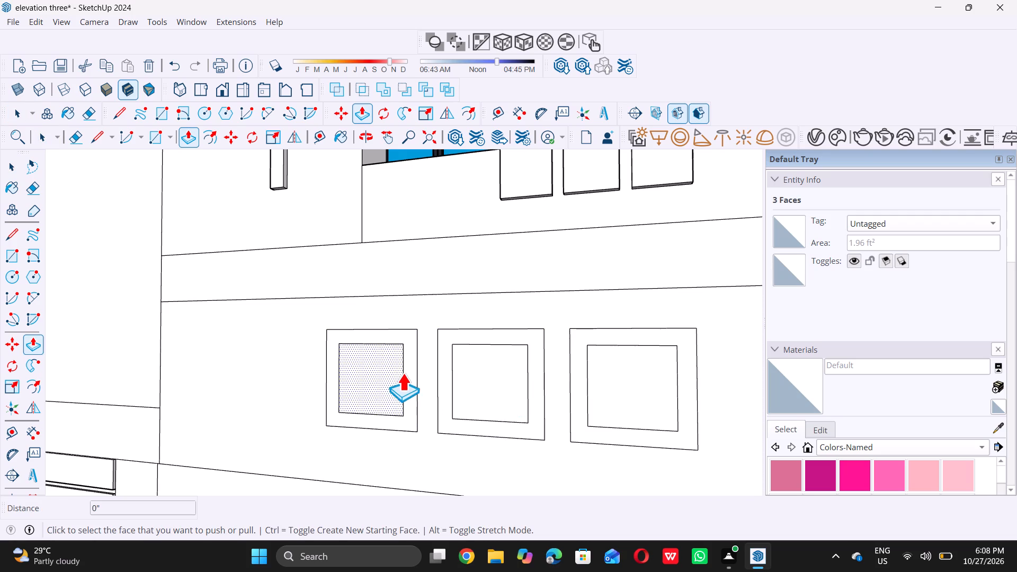
{"action": "left_click", "coordinate": [411, 371]}
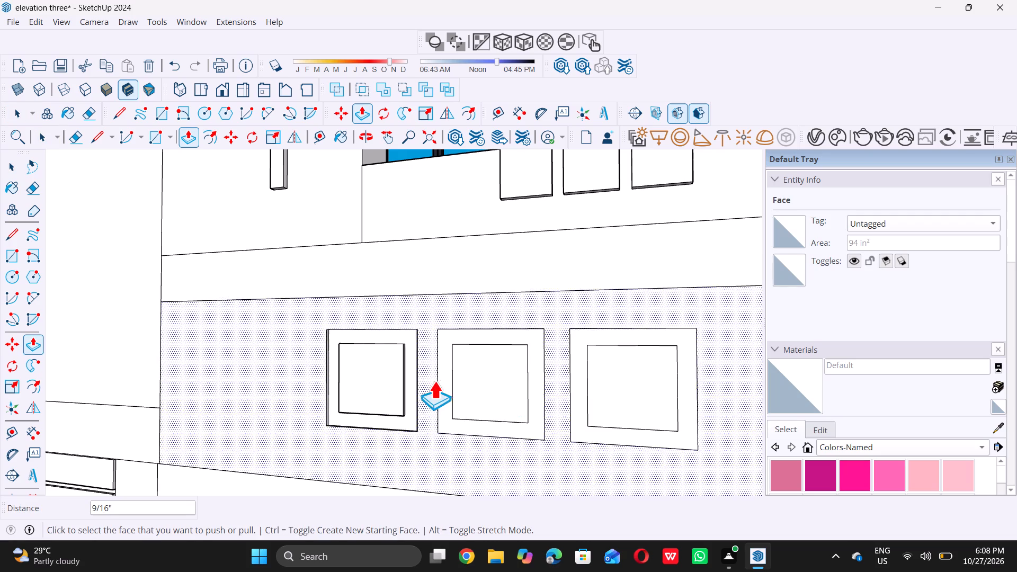
Push/Pull the border of the middle square frame outward by 1", leaving its inner square in place.
{"action": "left_click", "coordinate": [445, 382]}
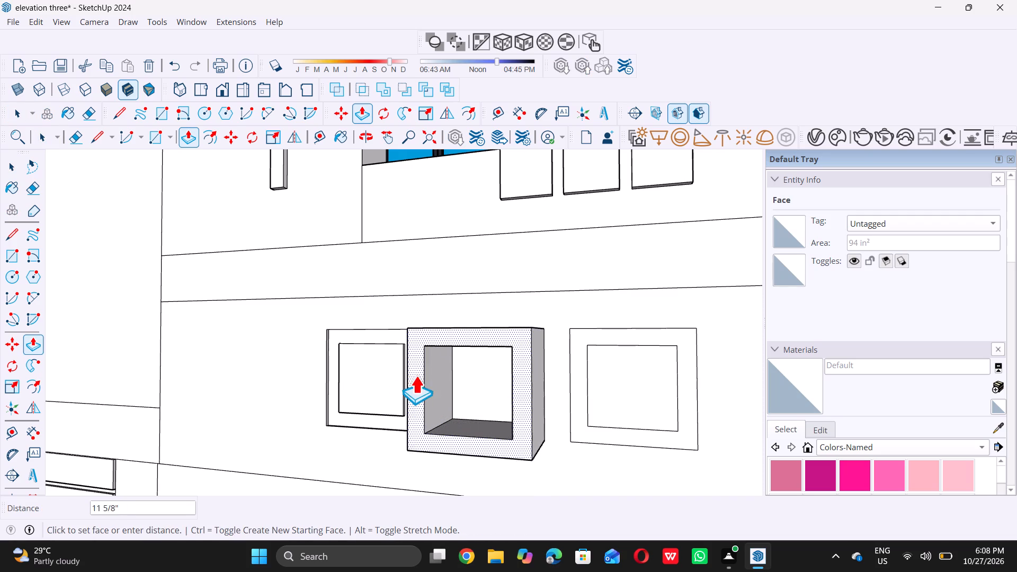
{"action": "middle_click_drag", "start_coordinate": [448, 367], "coordinate": [352, 369]}
{"action": "scroll", "coordinate": [368, 374], "scroll_direction": "up", "scroll_amount": 4}
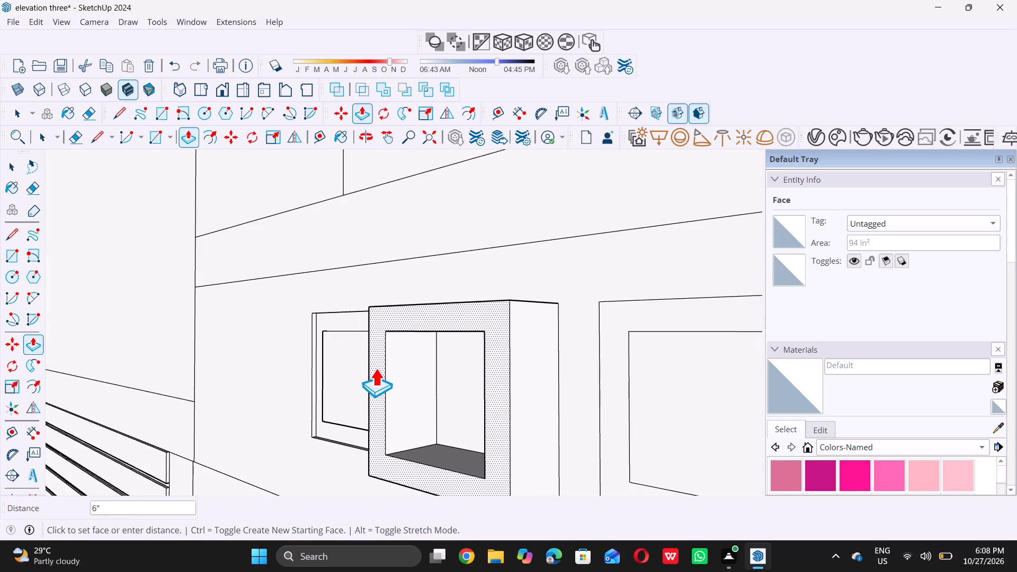
{"action": "key", "text": "1"}
{"action": "key", "text": "shift+quotedbl"}
{"action": "key", "text": "Return"}
Push/Pull the recessed border of the square frame nearest the slatted wall outward by about 1 9/16", flush with the middle frame.
{"action": "middle_click_drag", "start_coordinate": [400, 399], "coordinate": [322, 379]}
{"action": "scroll", "coordinate": [300, 364], "scroll_direction": "up", "scroll_amount": 6}
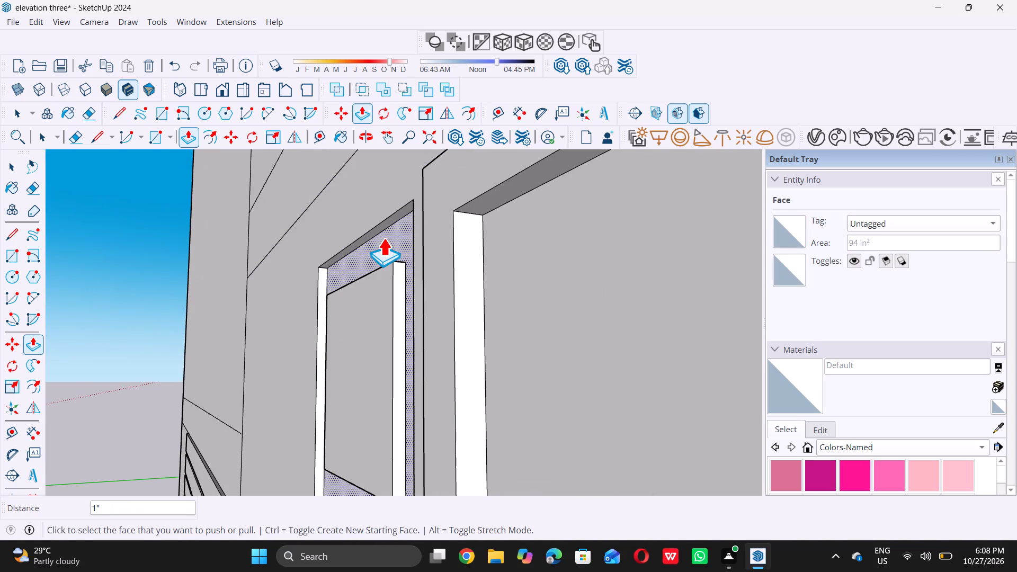
{"action": "left_click", "coordinate": [383, 238]}
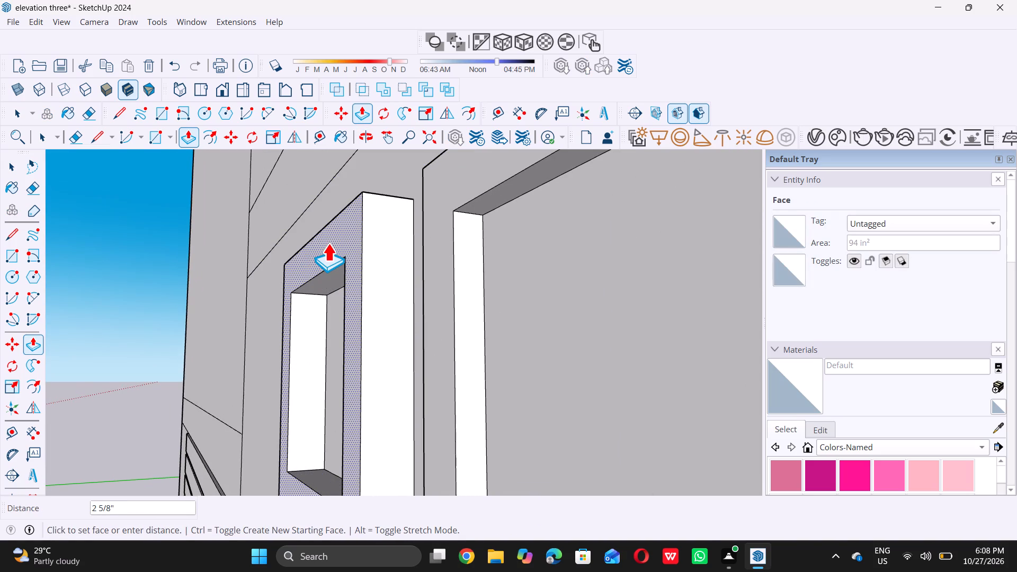
{"action": "left_click", "coordinate": [421, 249]}
Push/Pull the border of the remaining flat square frame outward by 1", flush with the middle frame.
{"action": "scroll", "coordinate": [421, 249], "scroll_direction": "down", "scroll_amount": 16}
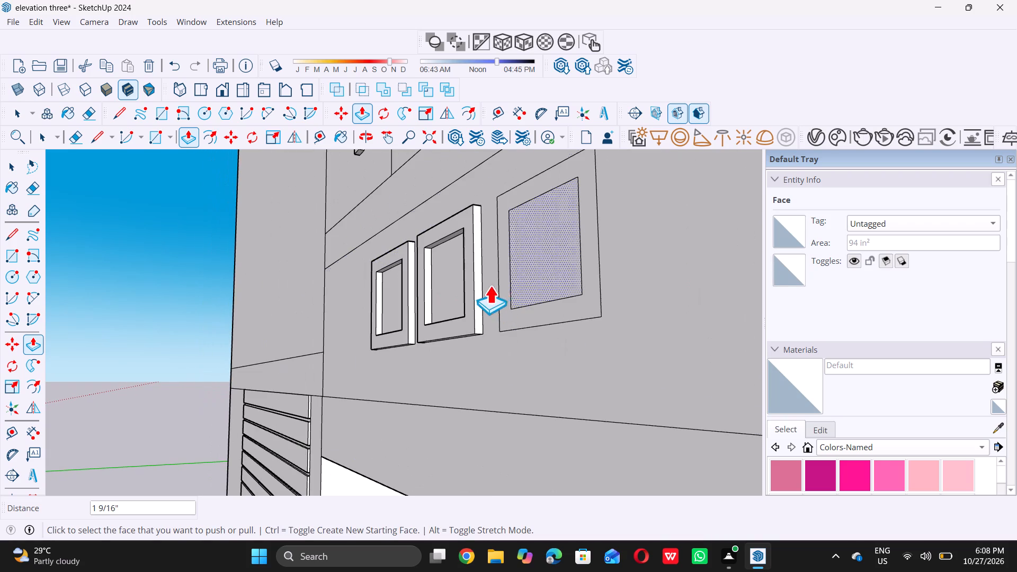
{"action": "left_click", "coordinate": [503, 285]}
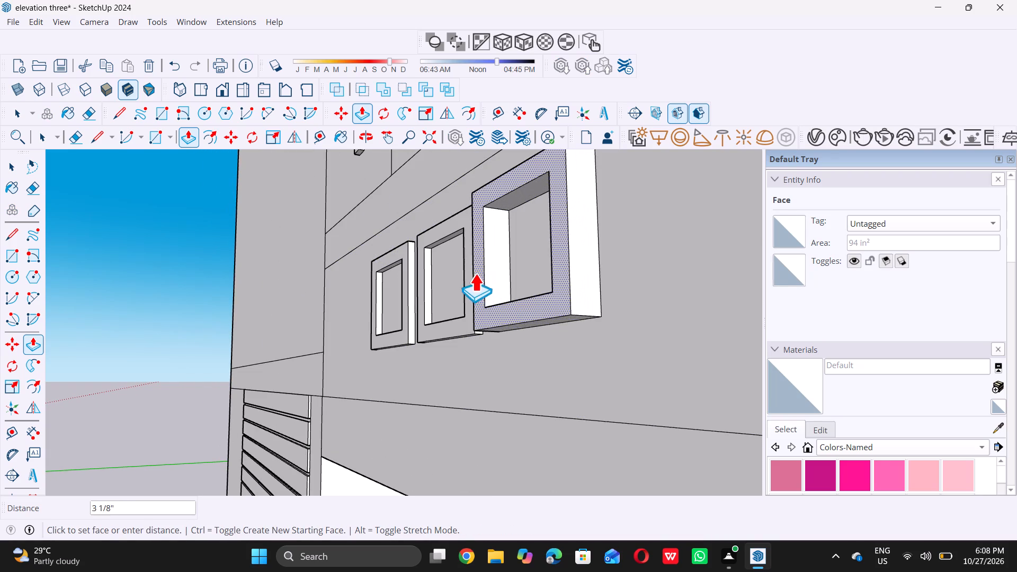
{"action": "middle_click_drag", "start_coordinate": [483, 284], "coordinate": [588, 351]}
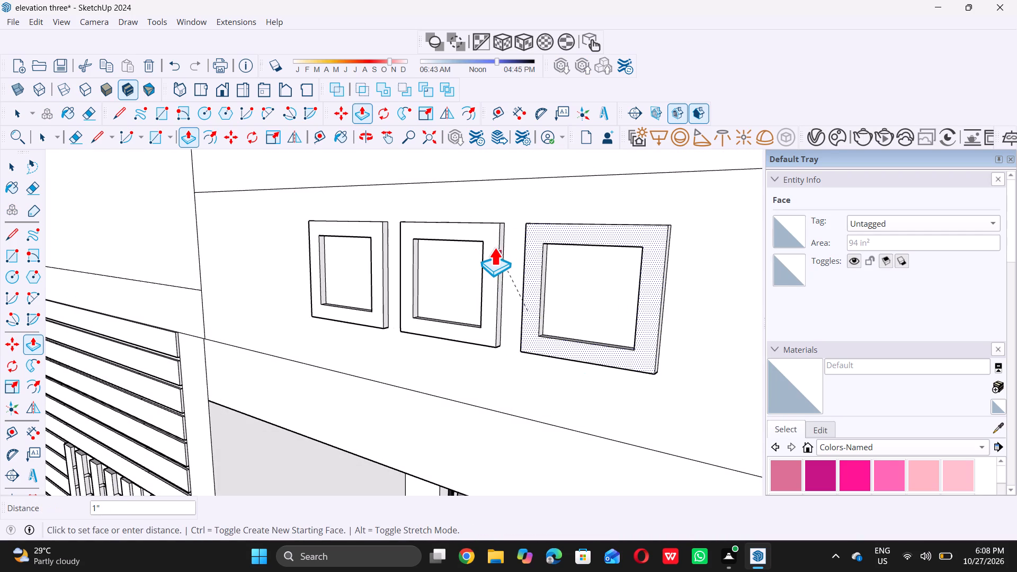
{"action": "left_click", "coordinate": [499, 248]}
{"action": "key", "text": "space"}
Push/Pull the small square beside the tall vertical strip on the smaller parapet panel outward by 1".
{"action": "scroll", "coordinate": [496, 304], "scroll_direction": "down", "scroll_amount": 4}
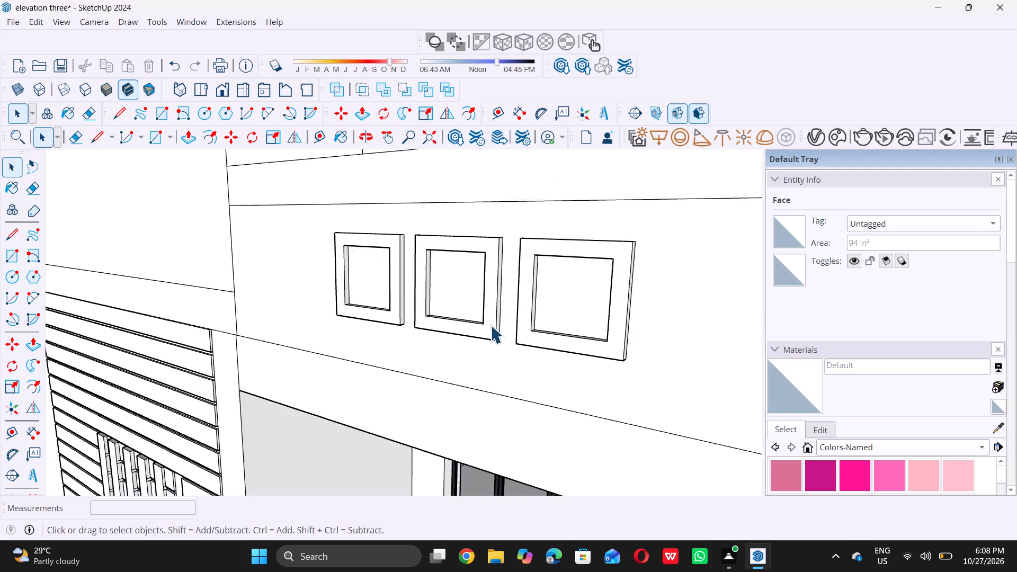
{"action": "scroll", "coordinate": [491, 323], "scroll_direction": "up", "scroll_amount": 1}
{"action": "scroll", "coordinate": [491, 323], "scroll_direction": "down", "scroll_amount": 20}
{"action": "scroll", "coordinate": [491, 323], "scroll_direction": "down", "scroll_amount": 4}
{"action": "middle_click", "coordinate": [504, 331]}
{"action": "middle_click_drag", "start_coordinate": [465, 368], "coordinate": [459, 377]}
{"action": "middle_click_drag", "start_coordinate": [447, 406], "coordinate": [545, 347]}
{"action": "scroll", "coordinate": [546, 328], "scroll_direction": "up", "scroll_amount": 17}
{"action": "scroll", "coordinate": [504, 317], "scroll_direction": "up", "scroll_amount": 5}
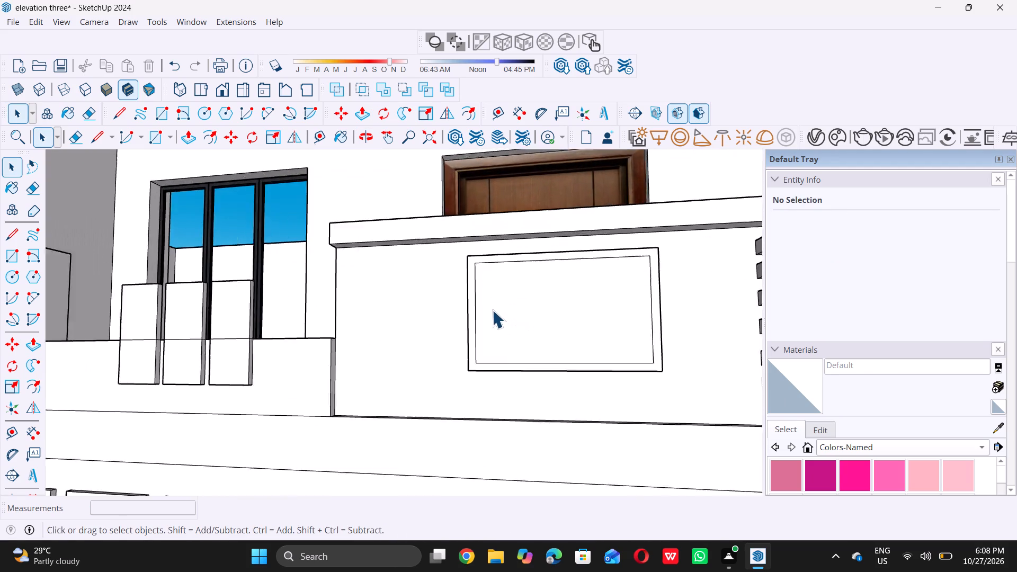
{"action": "scroll", "coordinate": [492, 310], "scroll_direction": "up", "scroll_amount": 2}
{"action": "scroll", "coordinate": [492, 309], "scroll_direction": "down", "scroll_amount": 20}
{"action": "scroll", "coordinate": [492, 309], "scroll_direction": "down", "scroll_amount": 3}
{"action": "middle_click_drag", "start_coordinate": [395, 329], "coordinate": [394, 329]}
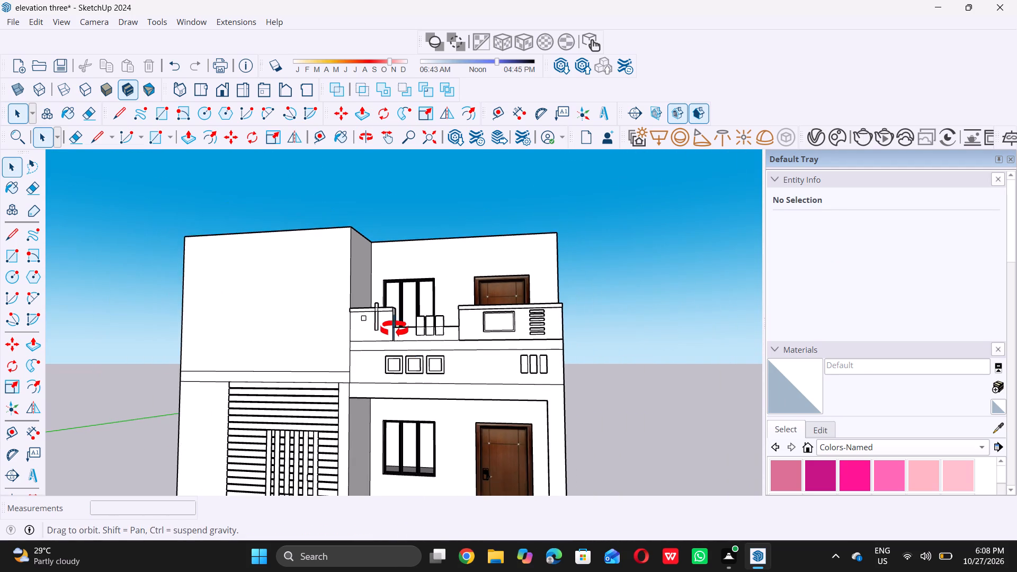
{"action": "middle_click_drag", "start_coordinate": [394, 329], "coordinate": [370, 342]}
{"action": "scroll", "coordinate": [370, 342], "scroll_direction": "up", "scroll_amount": 20}
{"action": "scroll", "coordinate": [370, 342], "scroll_direction": "up", "scroll_amount": 5}
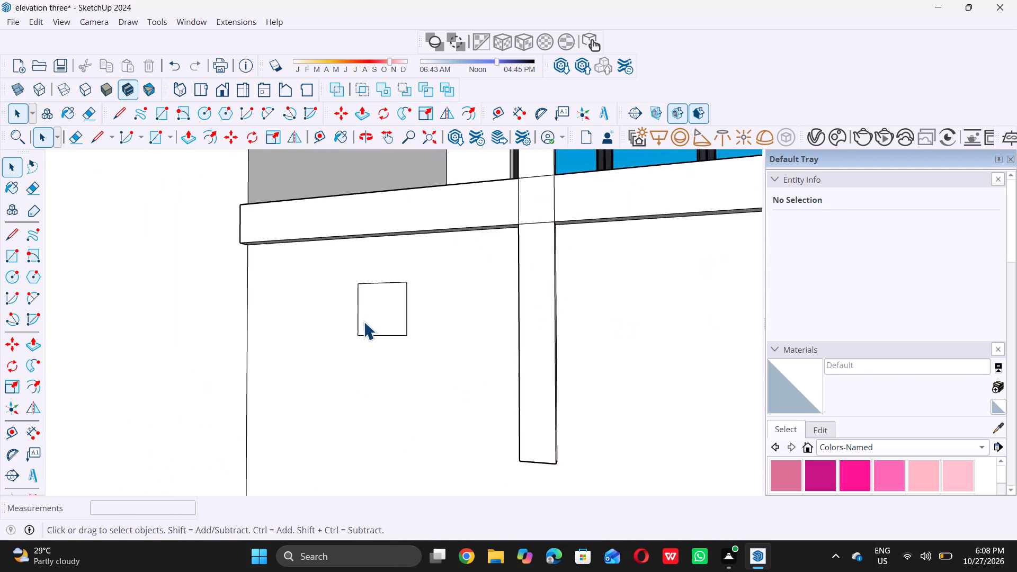
{"action": "scroll", "coordinate": [363, 321], "scroll_direction": "up", "scroll_amount": 5}
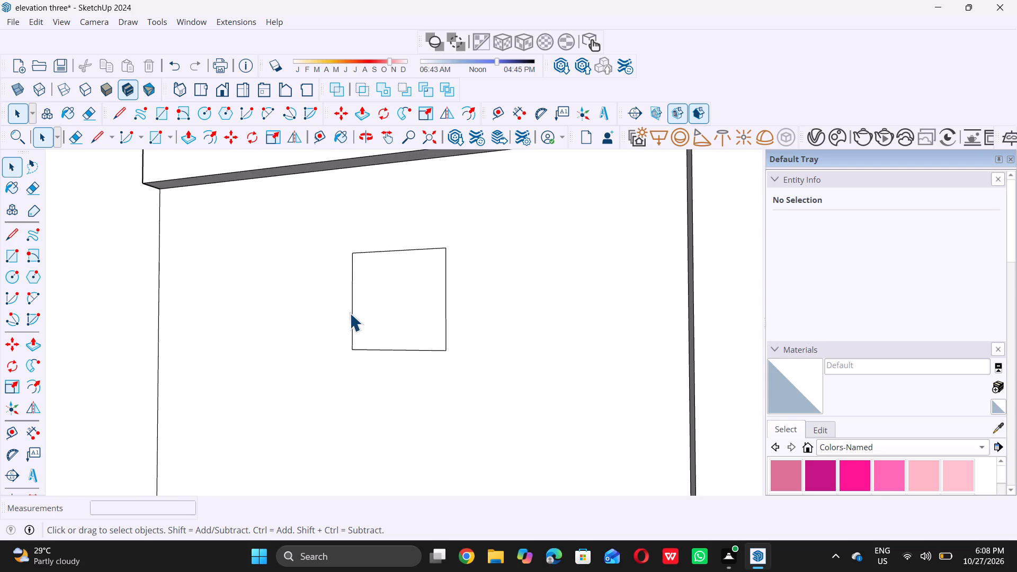
{"action": "left_click", "coordinate": [378, 312]}
{"action": "scroll", "coordinate": [381, 310], "scroll_direction": "down", "scroll_amount": 11}
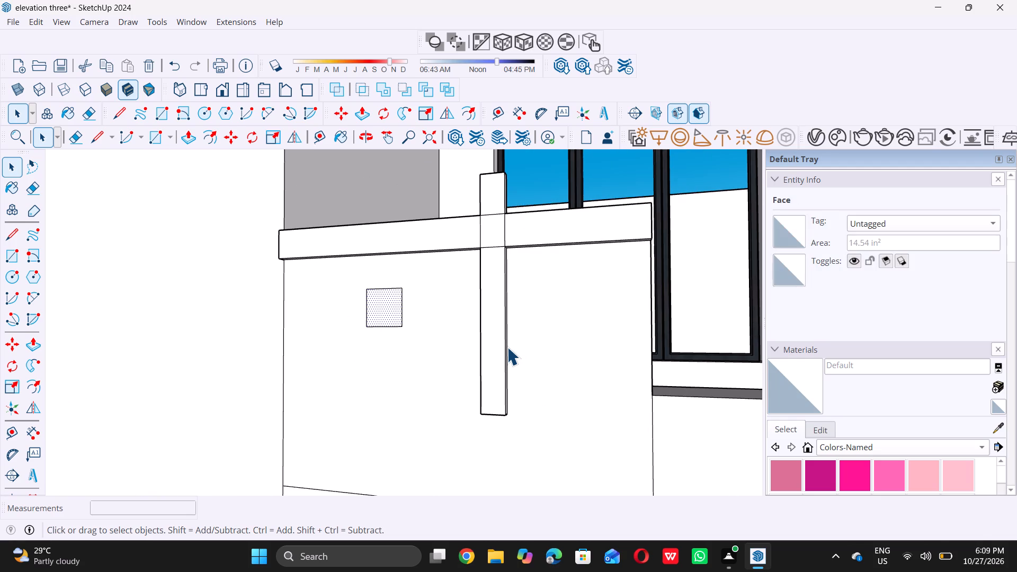
{"action": "key", "text": "p"}
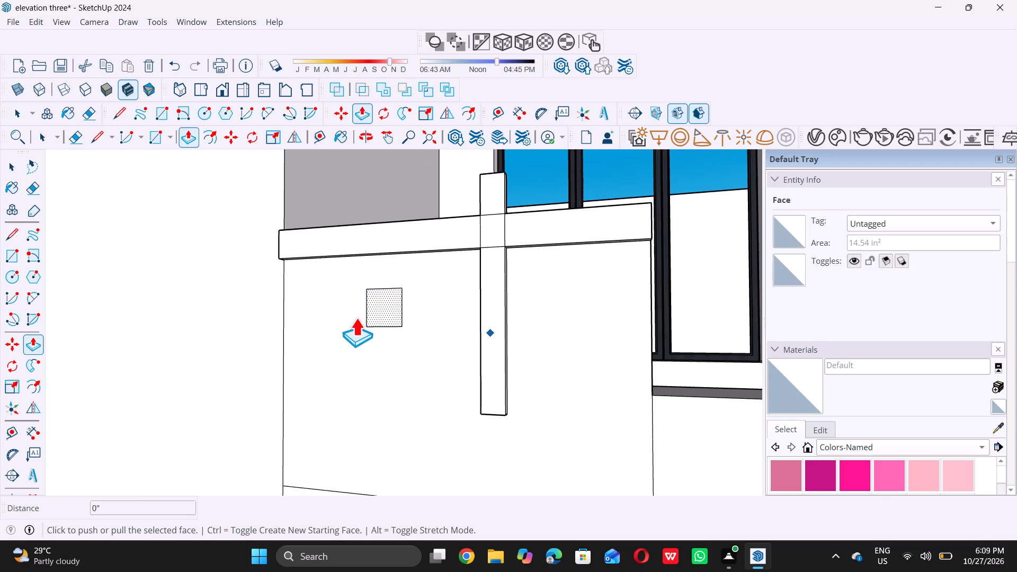
{"action": "left_click", "coordinate": [379, 303]}
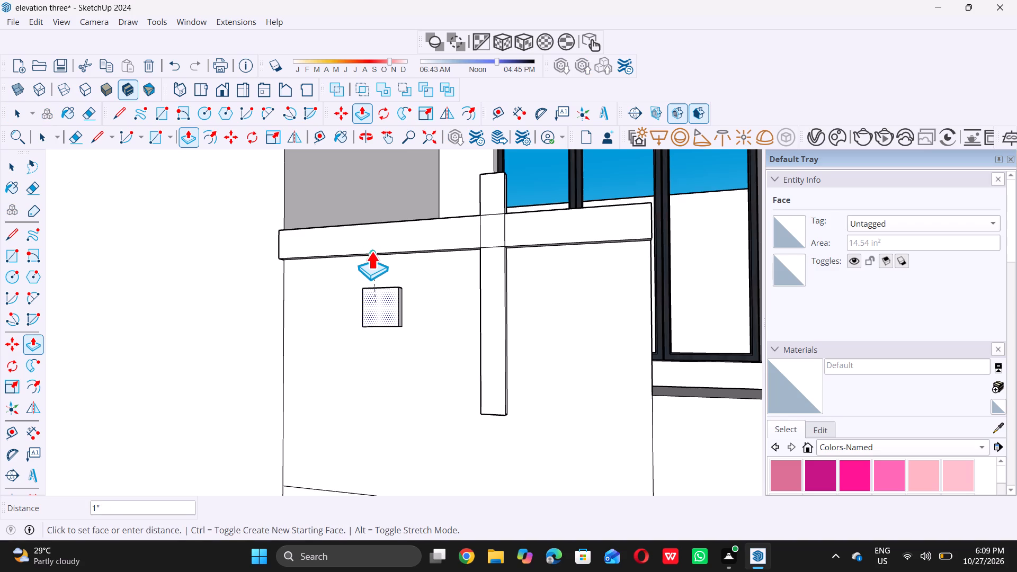
{"action": "left_click", "coordinate": [371, 252]}
{"action": "key", "text": "space"}
Place a vertical guide about 9 3/8" in from the corner edge of the tall blank wall, aligned with the slats' end.
{"action": "scroll", "coordinate": [367, 305], "scroll_direction": "down", "scroll_amount": 11}
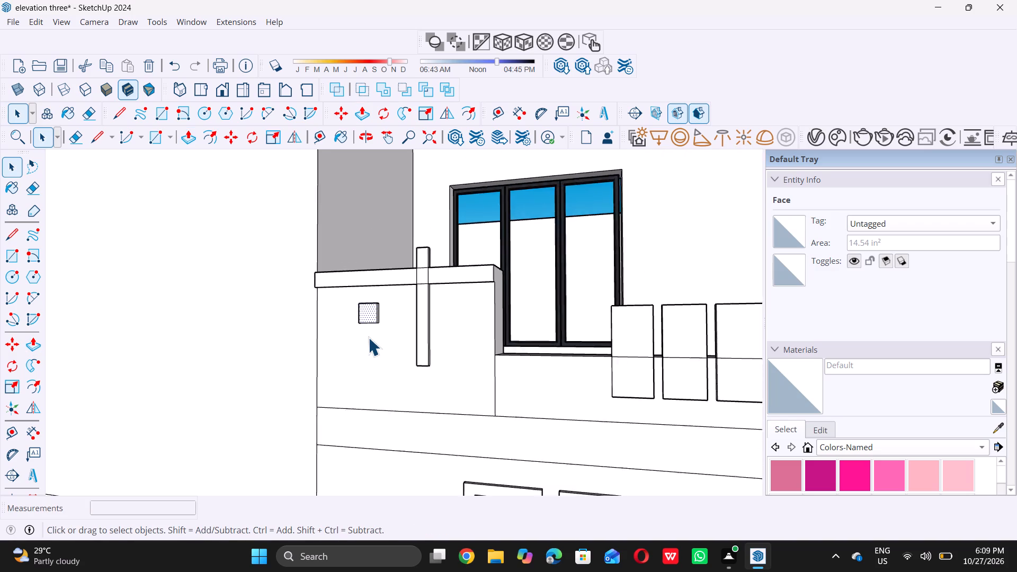
{"action": "scroll", "coordinate": [368, 337], "scroll_direction": "down", "scroll_amount": 6}
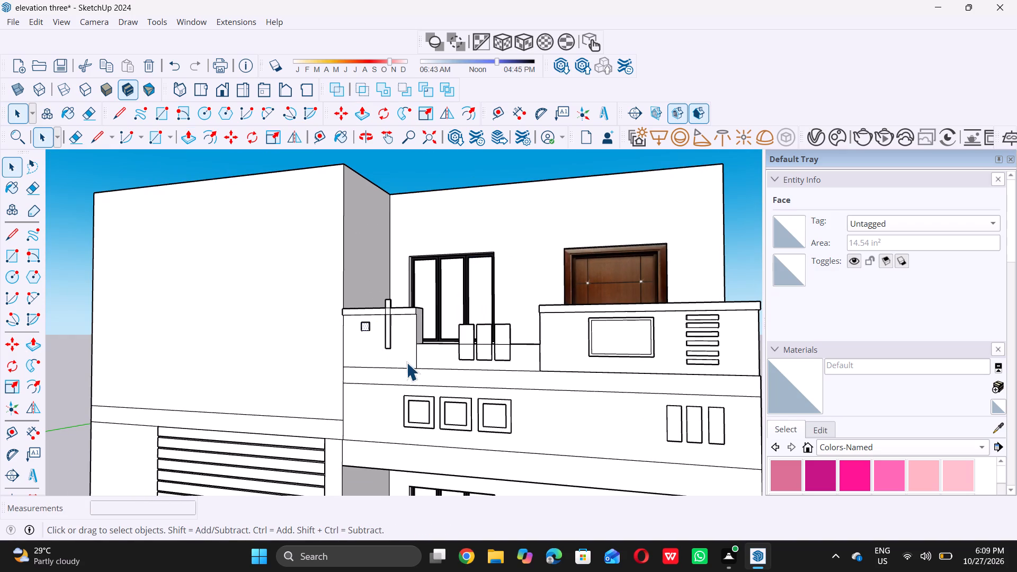
{"action": "scroll", "coordinate": [415, 364], "scroll_direction": "down", "scroll_amount": 4}
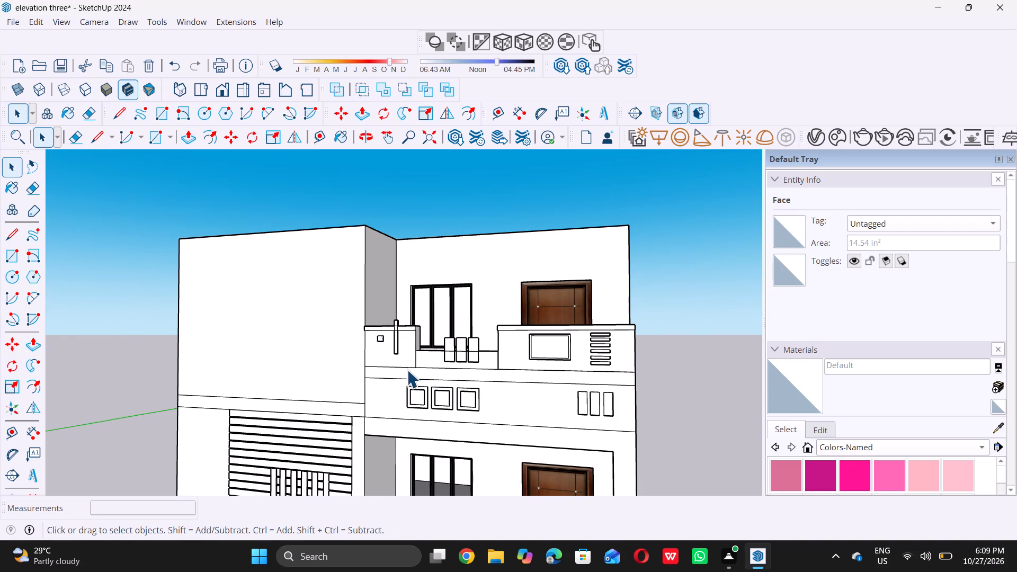
{"action": "middle_click_drag", "start_coordinate": [354, 379], "coordinate": [470, 378]}
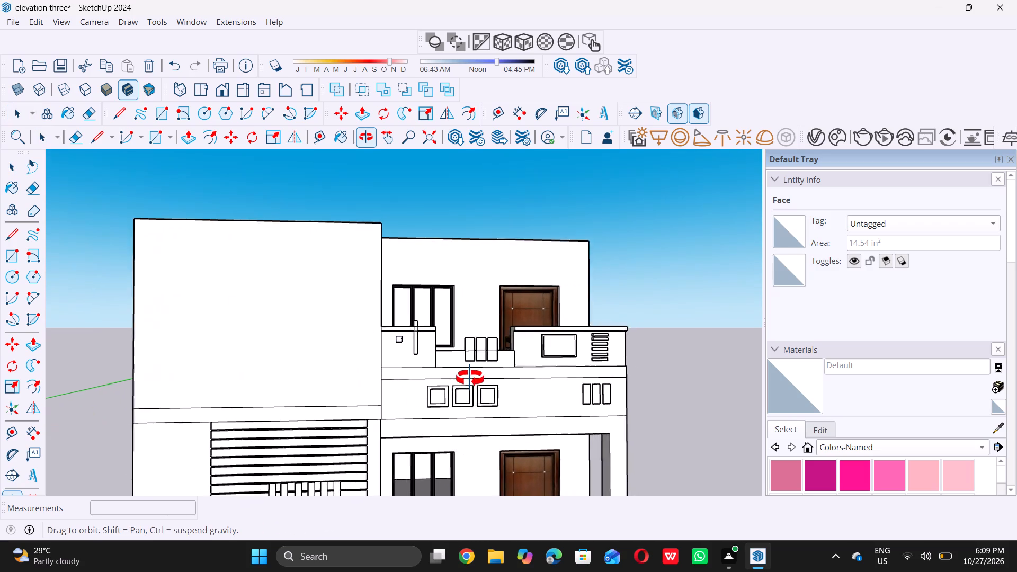
{"action": "middle_click_drag", "start_coordinate": [470, 378], "coordinate": [432, 377]}
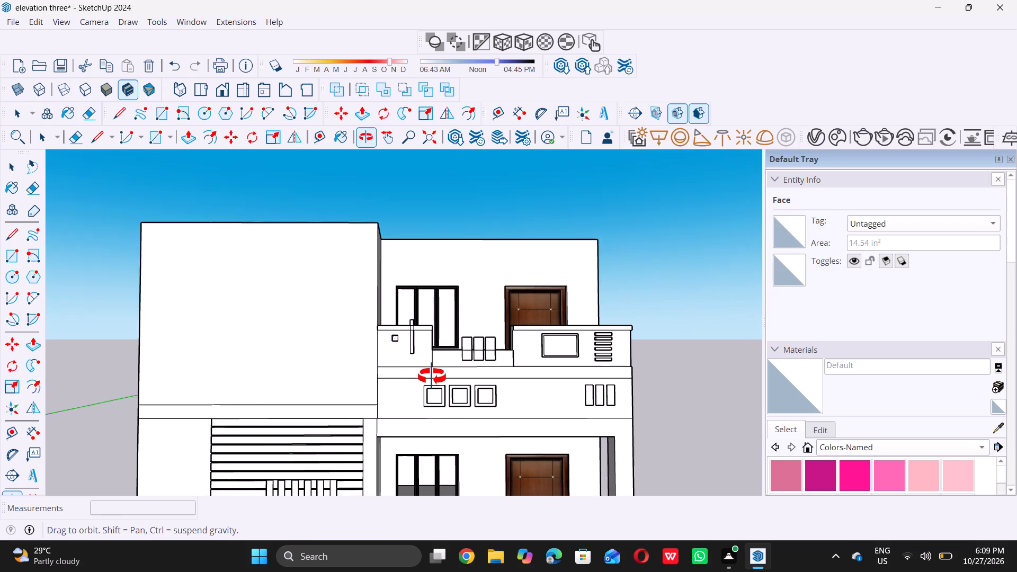
{"action": "middle_click_drag", "start_coordinate": [432, 377], "coordinate": [434, 376]}
{"action": "middle_click_drag", "start_coordinate": [374, 399], "coordinate": [379, 380]}
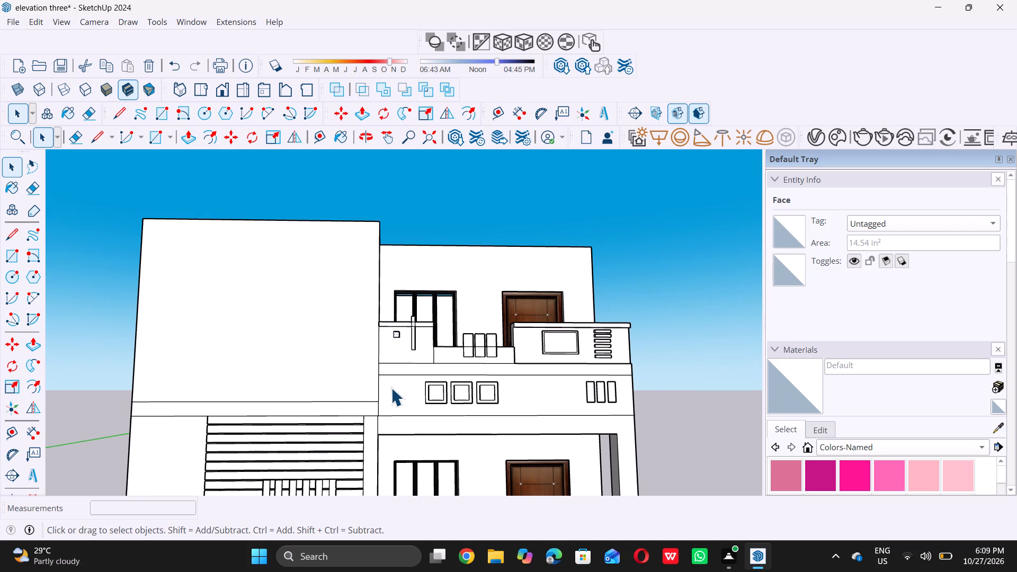
{"action": "key", "text": "t"}
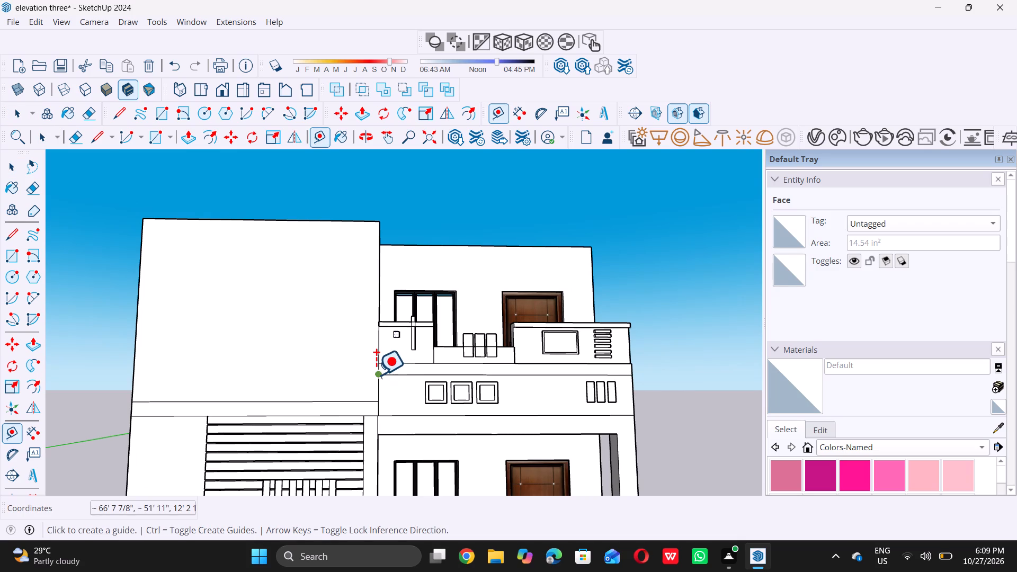
{"action": "left_click", "coordinate": [376, 374]}
{"action": "key", "text": "space"}
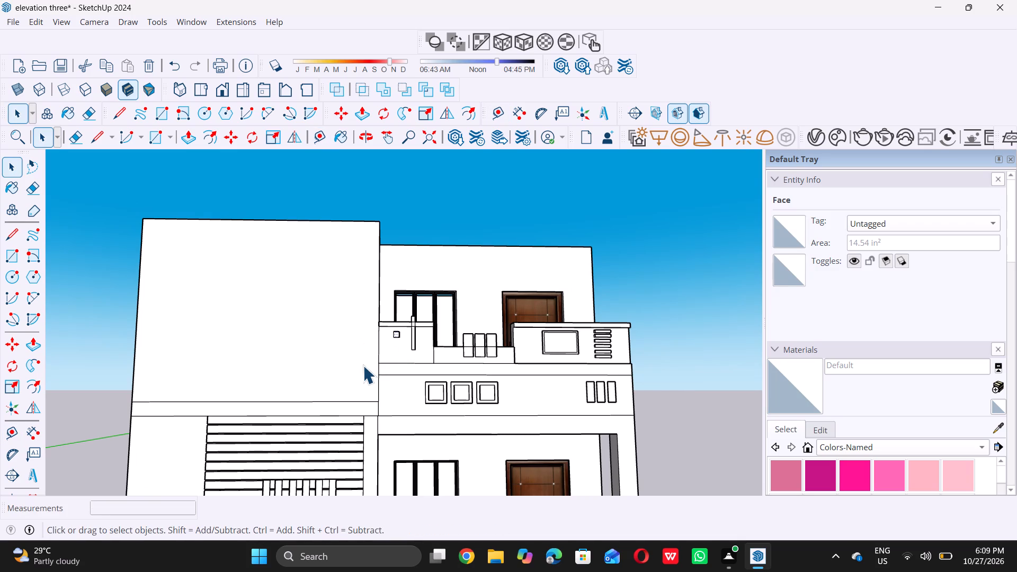
{"action": "key", "text": "t"}
{"action": "left_click", "coordinate": [381, 353]}
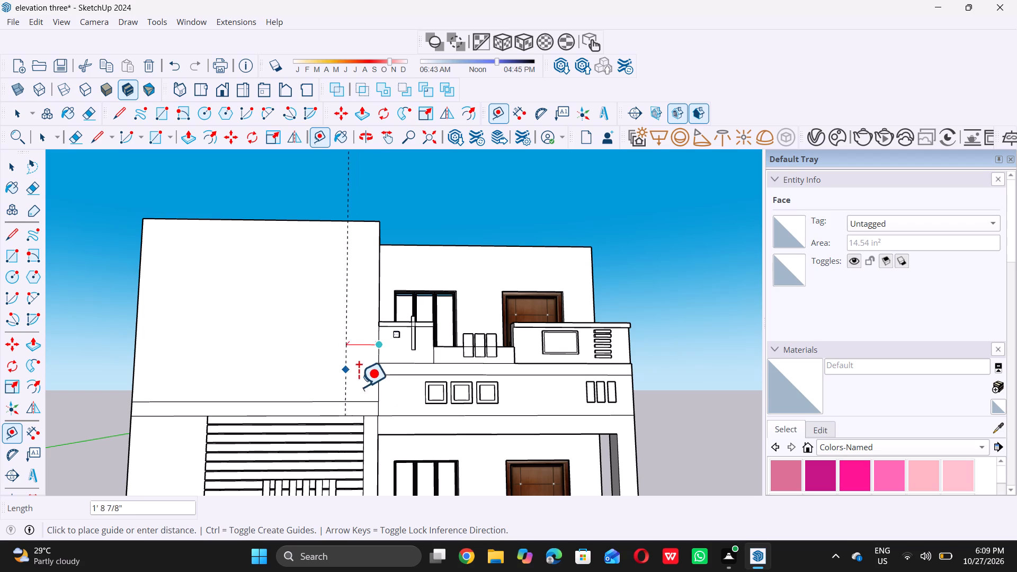
{"action": "left_click", "coordinate": [364, 416]}
{"action": "key", "text": "space"}
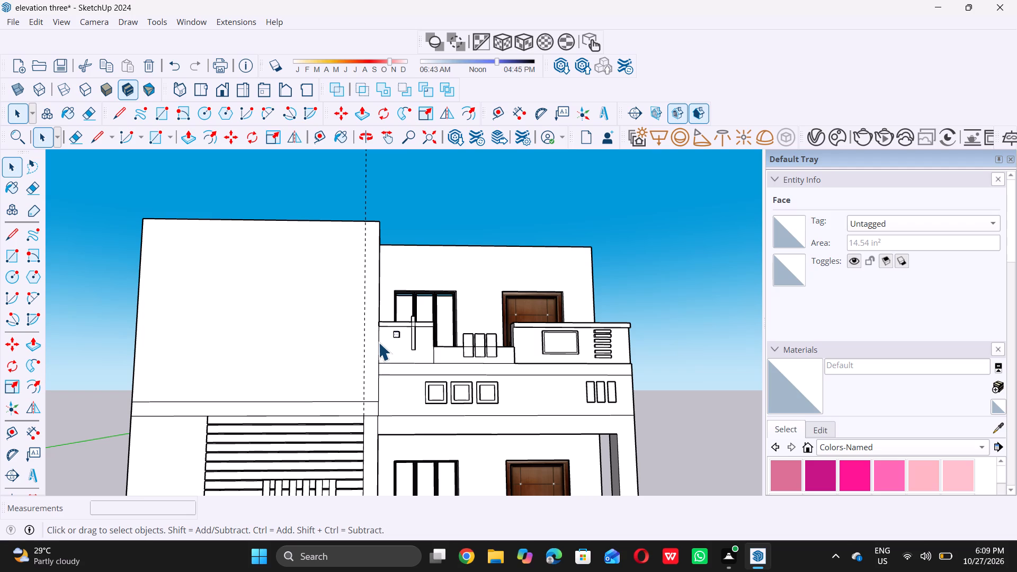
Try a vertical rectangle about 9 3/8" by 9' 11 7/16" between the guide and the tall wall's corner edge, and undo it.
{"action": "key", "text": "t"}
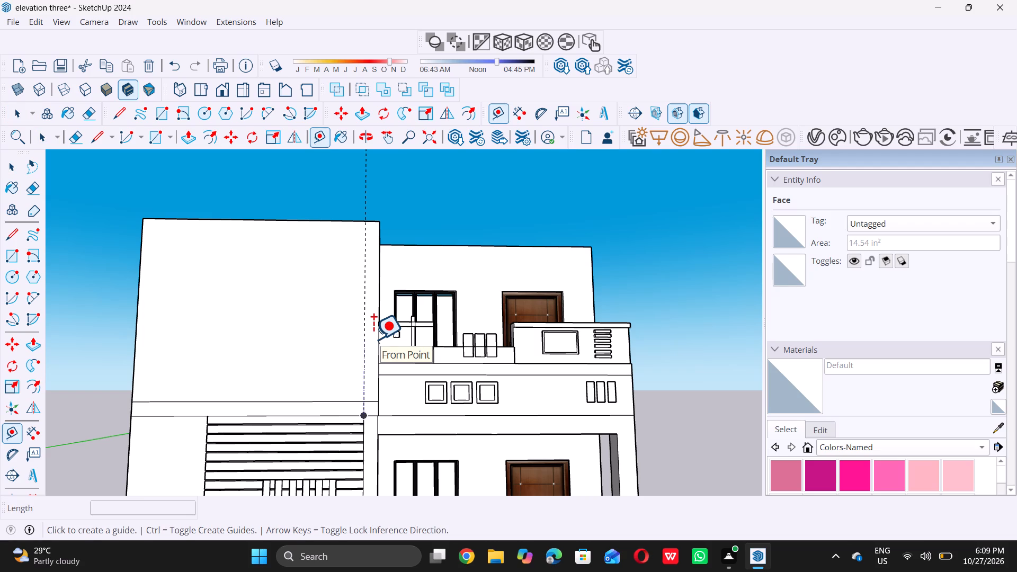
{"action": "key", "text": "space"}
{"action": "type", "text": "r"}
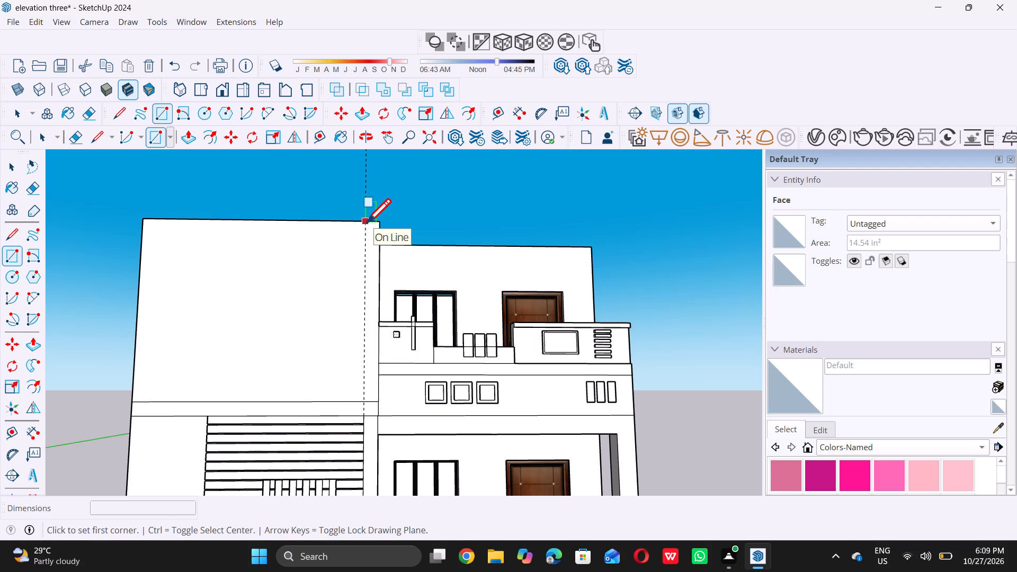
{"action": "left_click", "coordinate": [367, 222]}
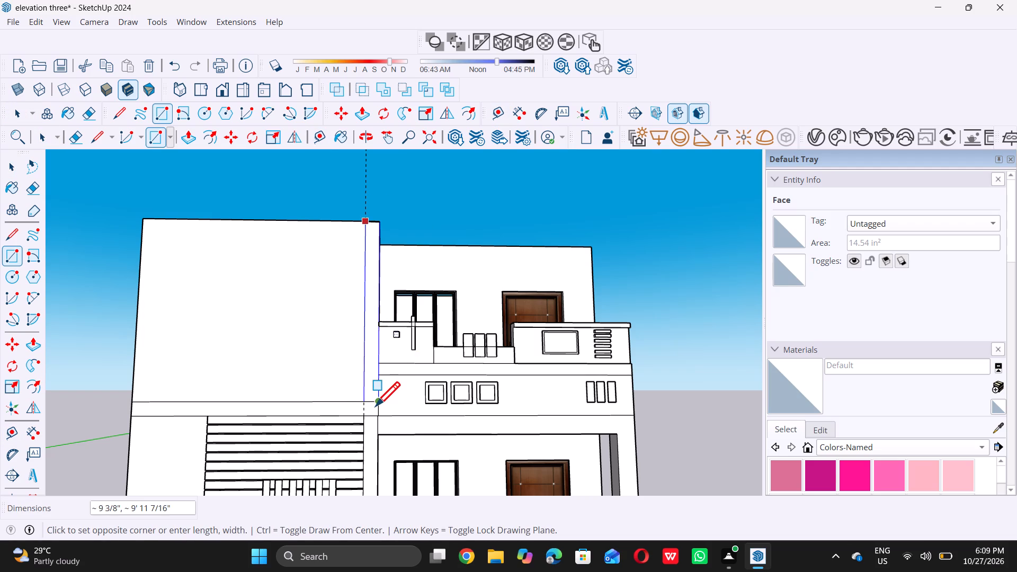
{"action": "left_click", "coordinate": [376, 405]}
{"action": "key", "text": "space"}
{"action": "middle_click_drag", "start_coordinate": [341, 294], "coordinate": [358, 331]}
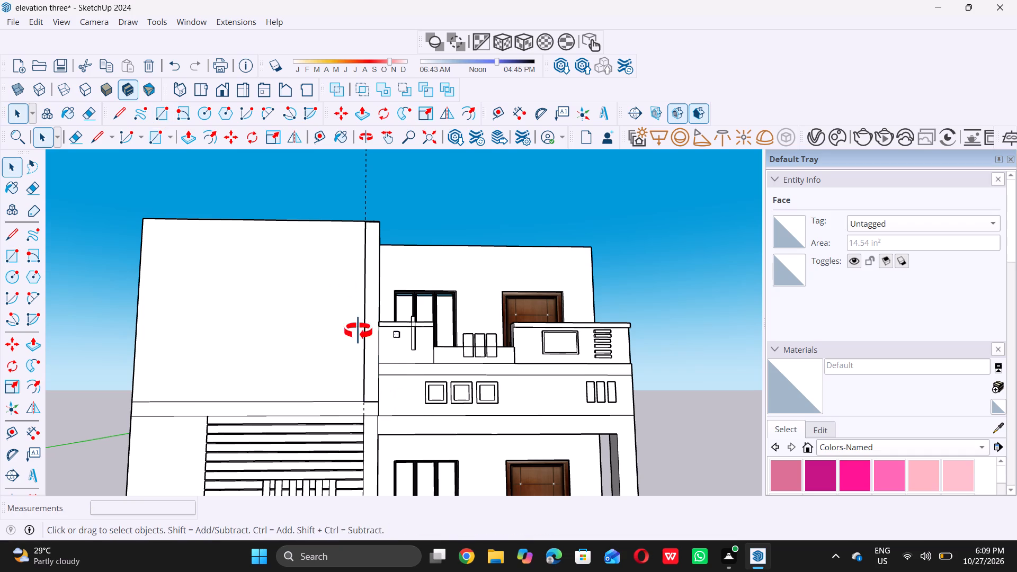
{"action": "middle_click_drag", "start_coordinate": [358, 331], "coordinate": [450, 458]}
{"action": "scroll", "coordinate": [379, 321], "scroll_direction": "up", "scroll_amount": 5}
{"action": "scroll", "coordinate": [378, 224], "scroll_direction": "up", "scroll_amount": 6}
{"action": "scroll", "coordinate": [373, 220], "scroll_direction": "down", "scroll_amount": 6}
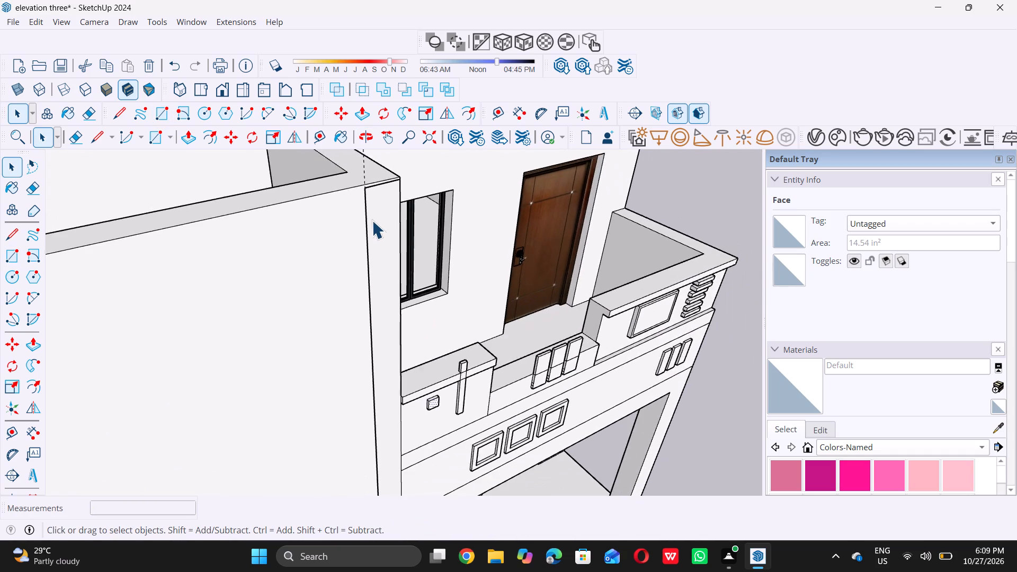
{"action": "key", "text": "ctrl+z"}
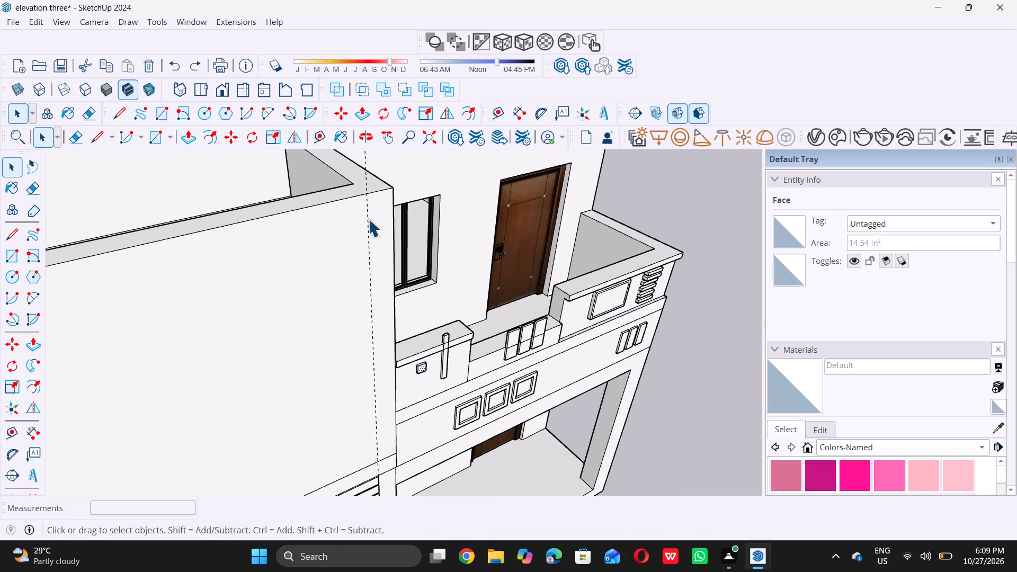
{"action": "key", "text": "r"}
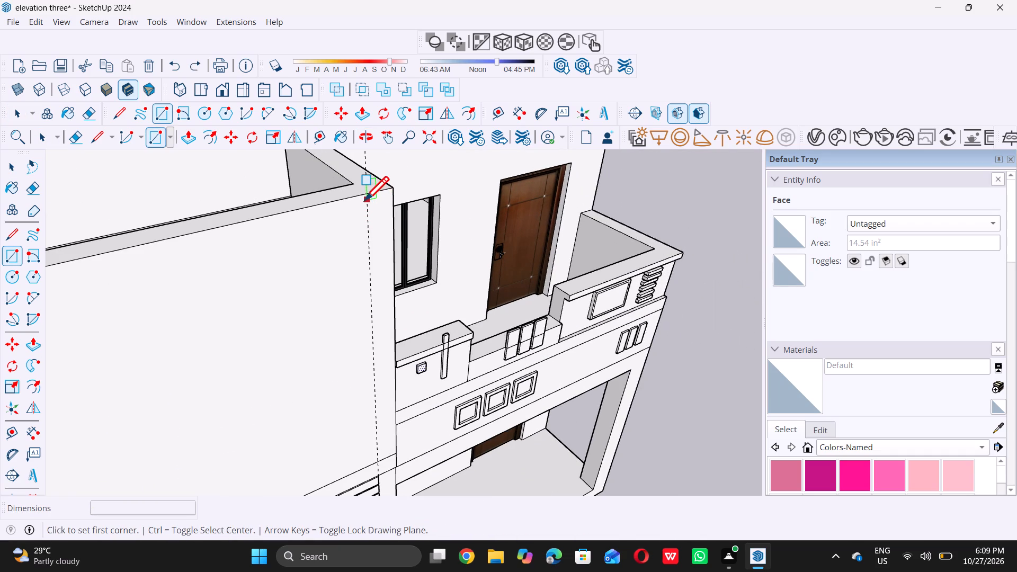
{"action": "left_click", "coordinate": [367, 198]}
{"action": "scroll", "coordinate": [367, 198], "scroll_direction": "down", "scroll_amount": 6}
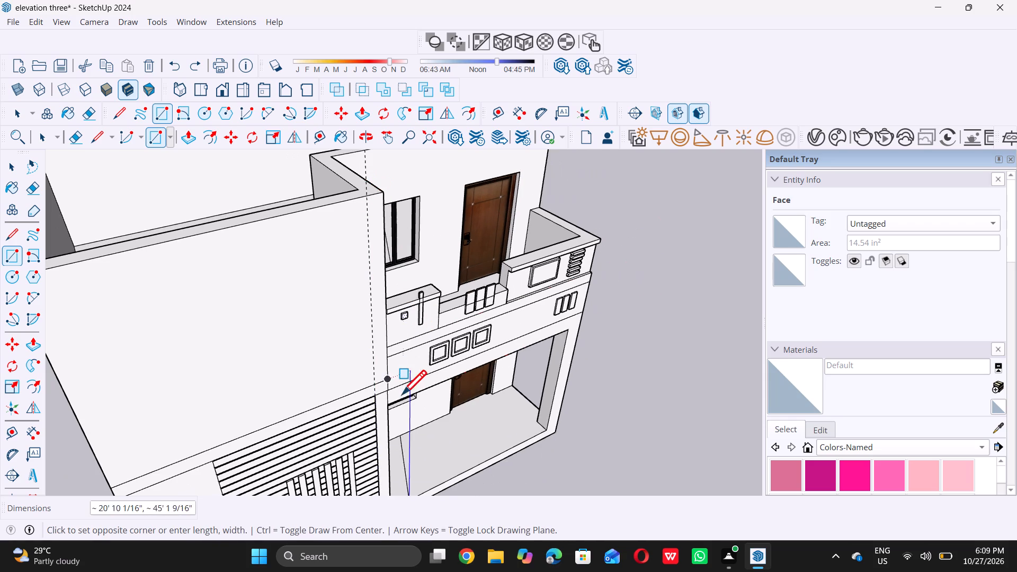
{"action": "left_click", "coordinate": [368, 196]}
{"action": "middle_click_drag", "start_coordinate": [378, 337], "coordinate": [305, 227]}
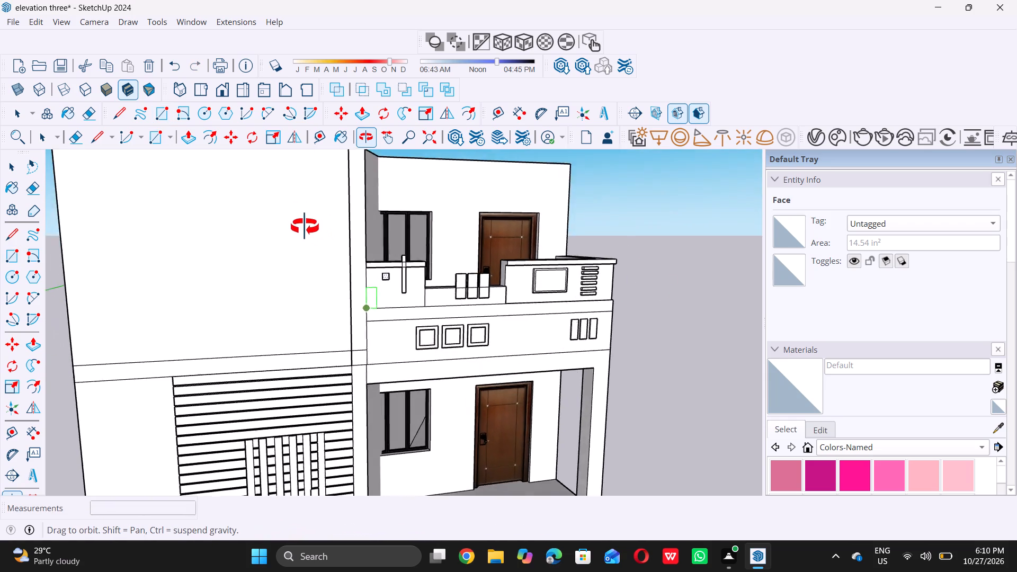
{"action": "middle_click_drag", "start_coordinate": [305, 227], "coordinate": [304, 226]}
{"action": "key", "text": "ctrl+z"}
Draw a 10' 9" by 9 3/8" rectangle from the topmost slat's end at the guide to the tall wall's top corner.
{"action": "scroll", "coordinate": [378, 345], "scroll_direction": "up", "scroll_amount": 10}
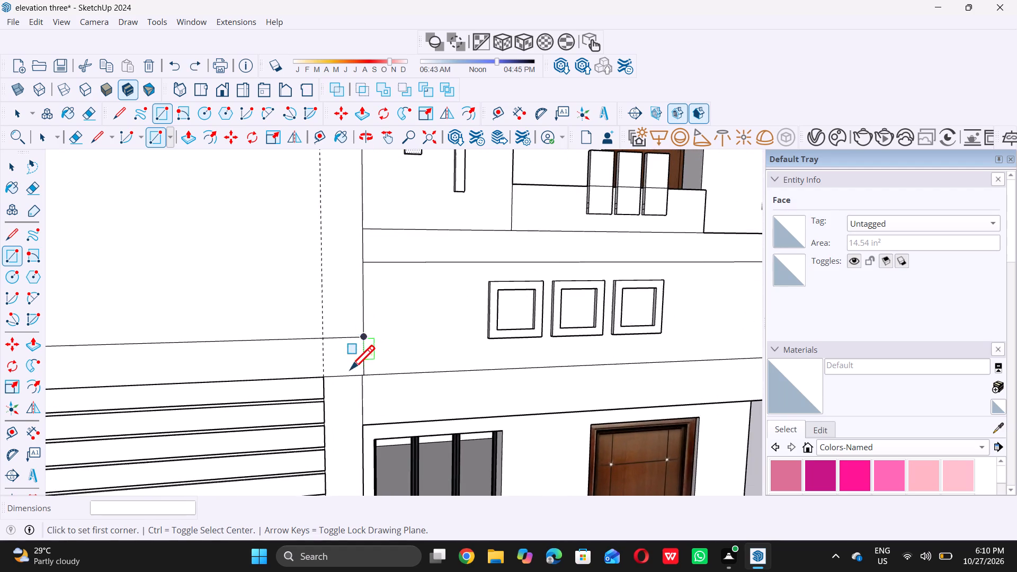
{"action": "scroll", "coordinate": [350, 369], "scroll_direction": "up", "scroll_amount": 15}
{"action": "scroll", "coordinate": [292, 385], "scroll_direction": "up", "scroll_amount": 13}
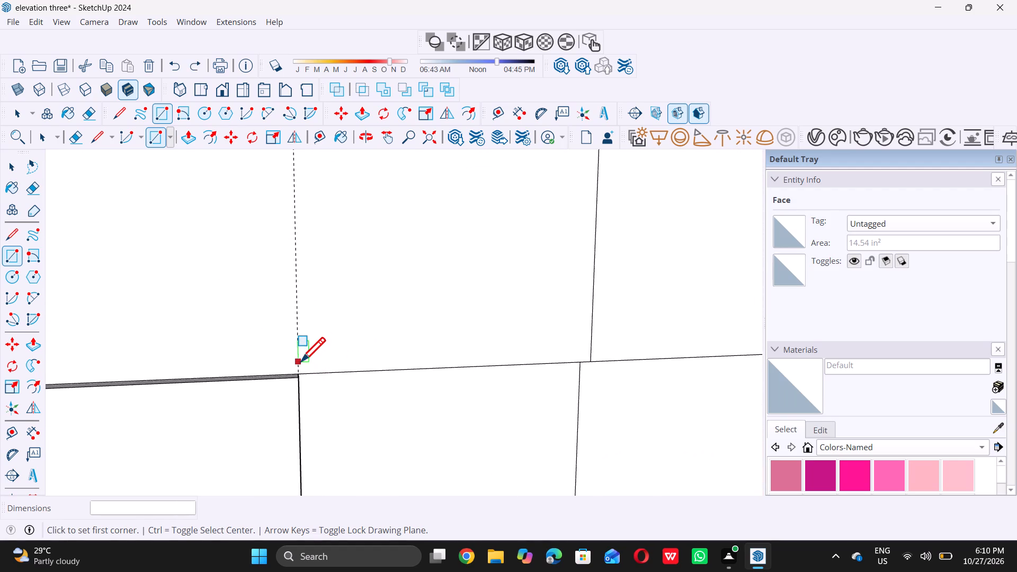
{"action": "scroll", "coordinate": [301, 361], "scroll_direction": "up", "scroll_amount": 14}
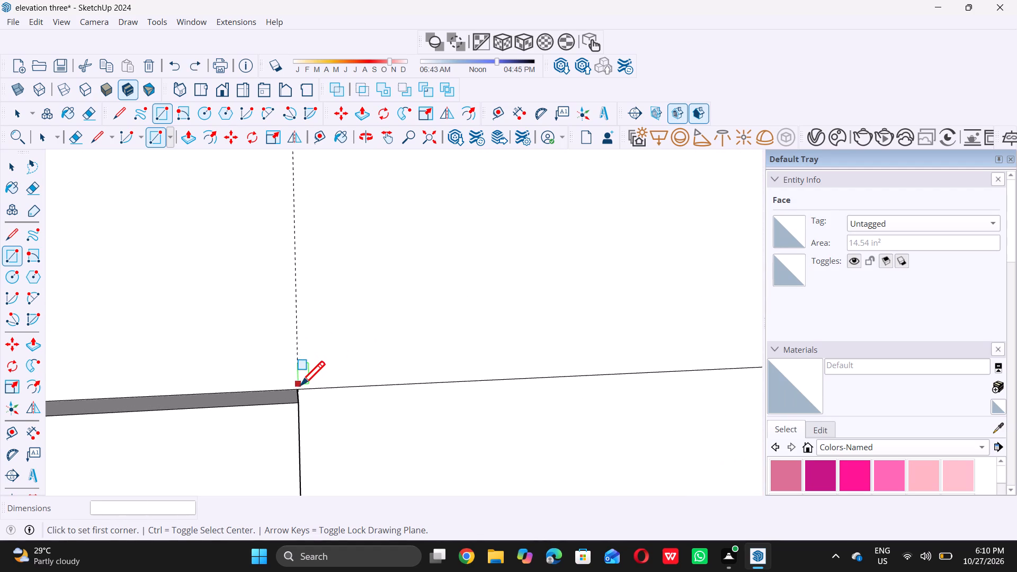
{"action": "left_click", "coordinate": [301, 386]}
{"action": "scroll", "coordinate": [300, 386], "scroll_direction": "down", "scroll_amount": 18}
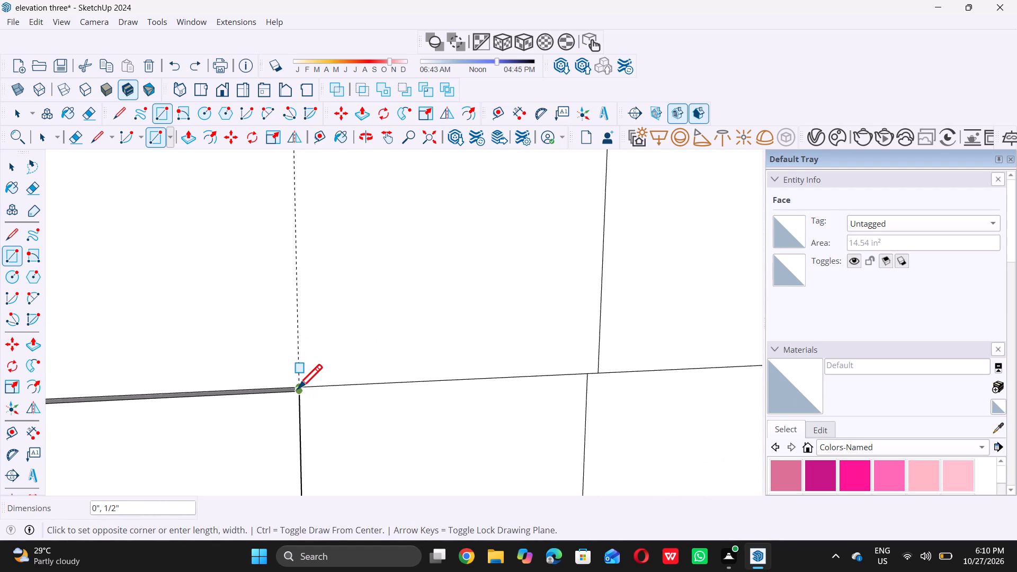
{"action": "scroll", "coordinate": [298, 388], "scroll_direction": "up", "scroll_amount": 1}
{"action": "scroll", "coordinate": [298, 388], "scroll_direction": "down", "scroll_amount": 20}
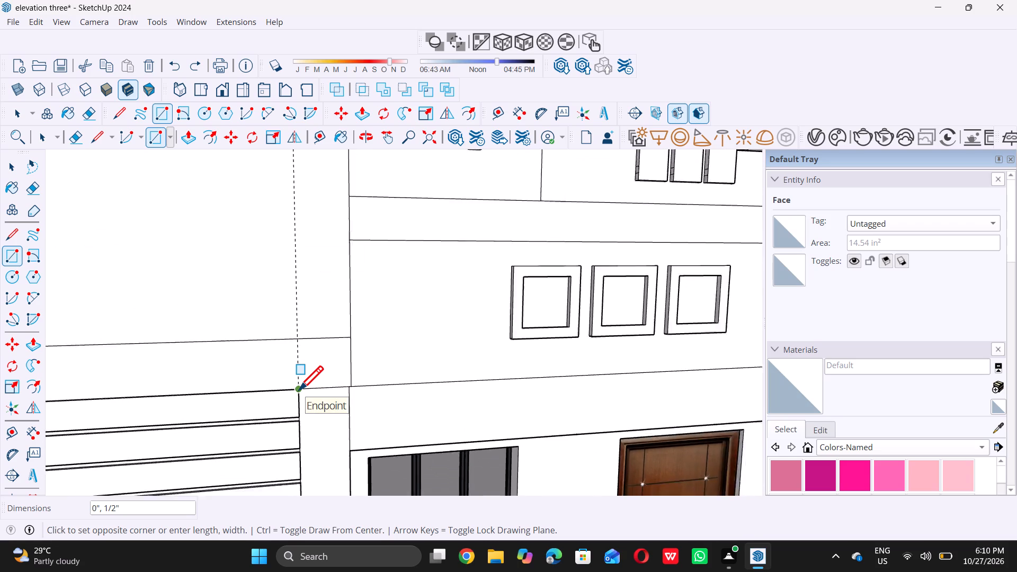
{"action": "scroll", "coordinate": [299, 390], "scroll_direction": "down", "scroll_amount": 20}
{"action": "scroll", "coordinate": [299, 390], "scroll_direction": "down", "scroll_amount": 2}
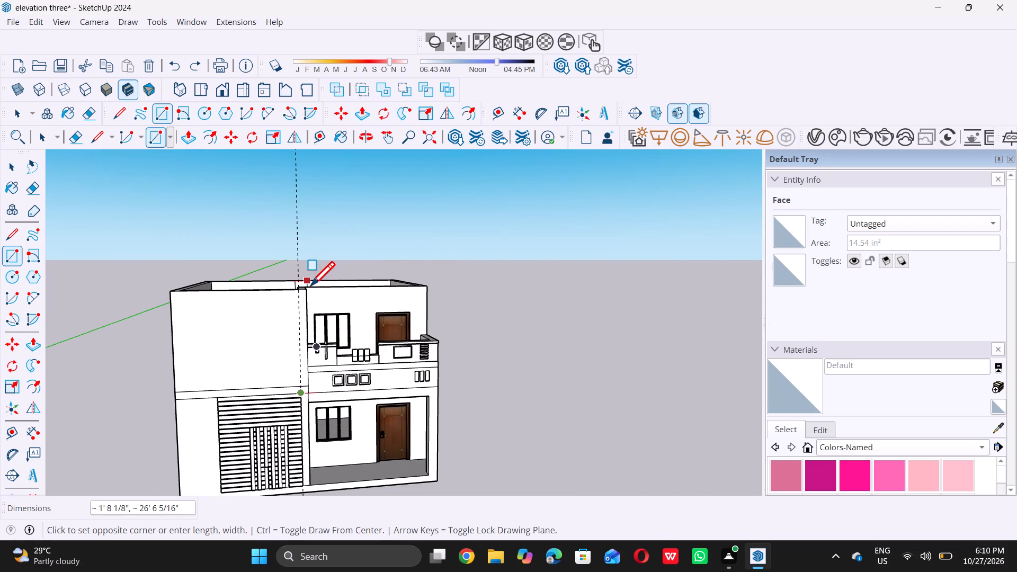
{"action": "scroll", "coordinate": [309, 287], "scroll_direction": "up", "scroll_amount": 8}
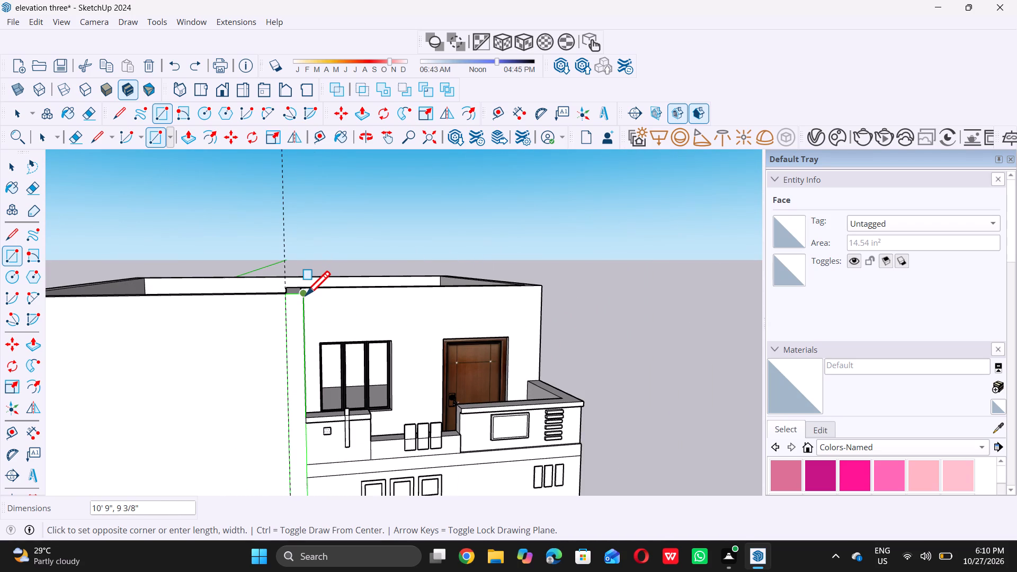
{"action": "left_click", "coordinate": [306, 295]}
{"action": "key", "text": "space"}
Examine the new vertical corner strip and where it meets the balcony band and the ground-floor wall.
{"action": "scroll", "coordinate": [328, 325], "scroll_direction": "down", "scroll_amount": 5}
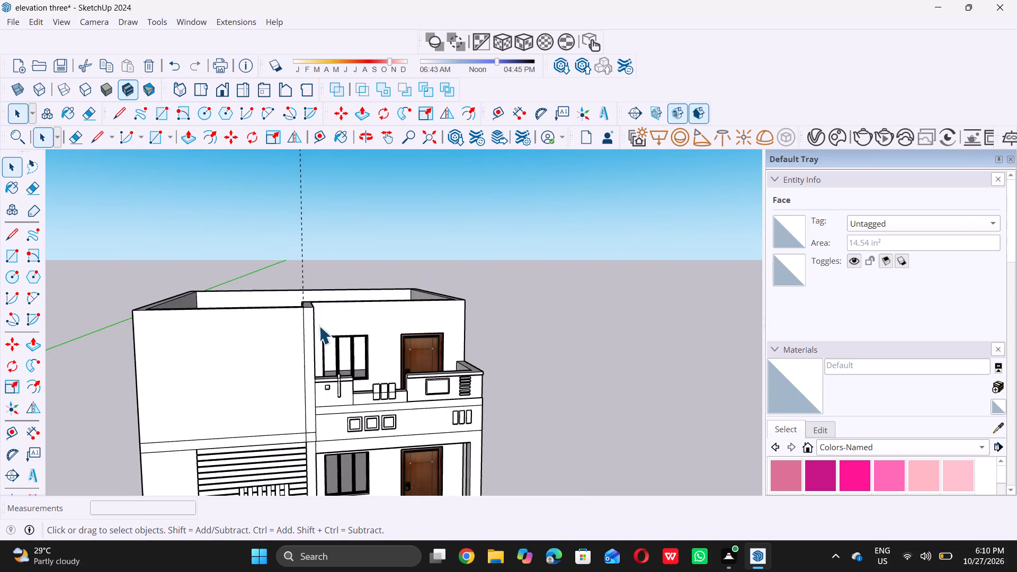
{"action": "middle_click_drag", "start_coordinate": [305, 326], "coordinate": [299, 297]}
{"action": "scroll", "coordinate": [300, 295], "scroll_direction": "down", "scroll_amount": 8}
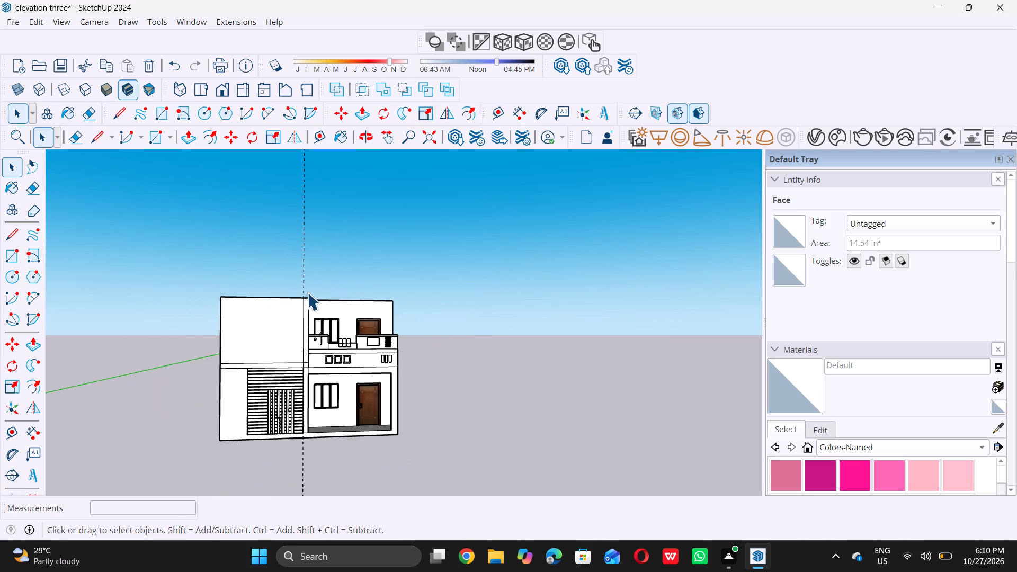
{"action": "middle_click_drag", "start_coordinate": [297, 335], "coordinate": [273, 336]}
{"action": "scroll", "coordinate": [315, 380], "scroll_direction": "up", "scroll_amount": 4}
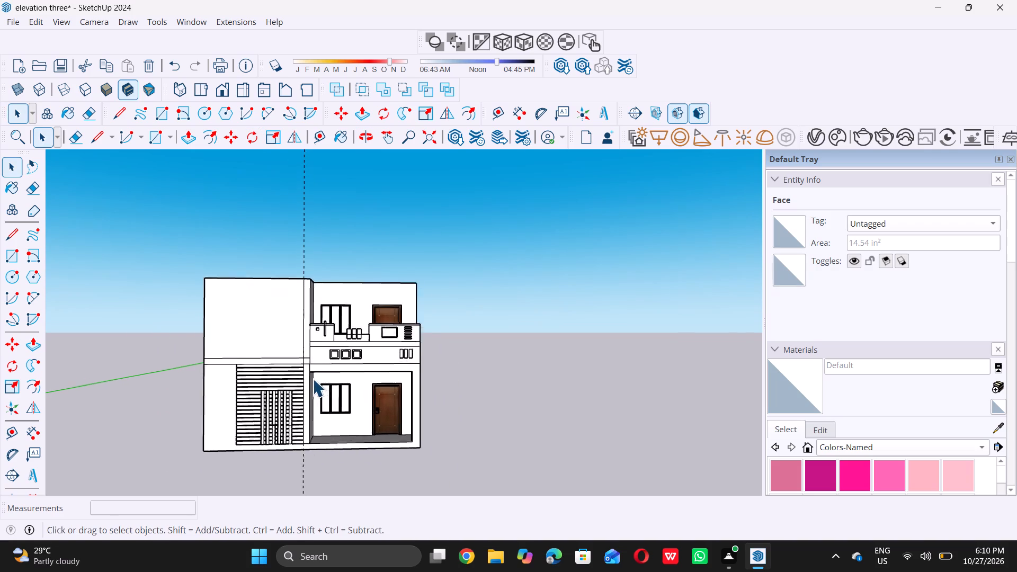
{"action": "scroll", "coordinate": [303, 352], "scroll_direction": "up", "scroll_amount": 12}
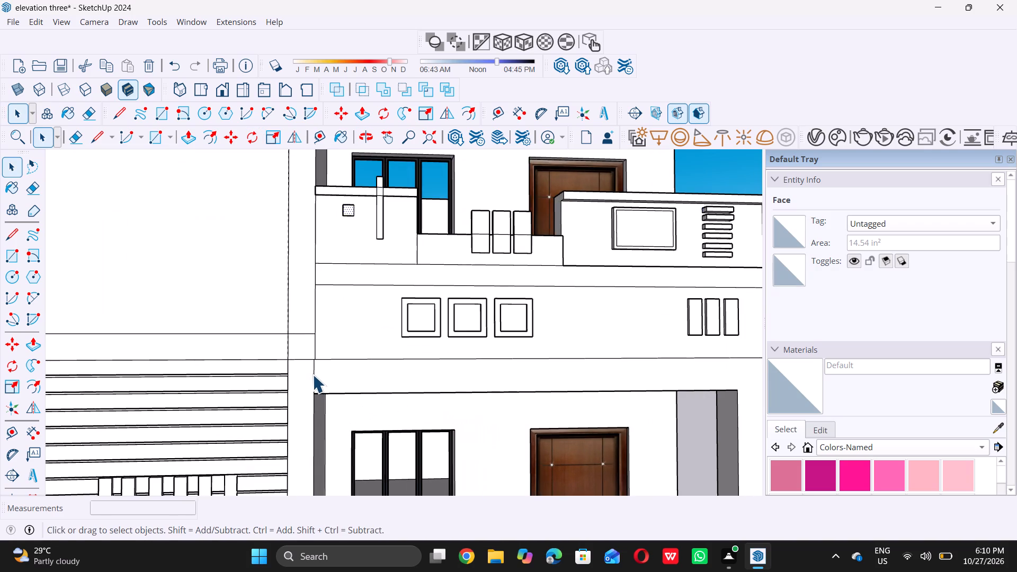
{"action": "scroll", "coordinate": [313, 374], "scroll_direction": "up", "scroll_amount": 11}
{"action": "scroll", "coordinate": [308, 378], "scroll_direction": "down", "scroll_amount": 6}
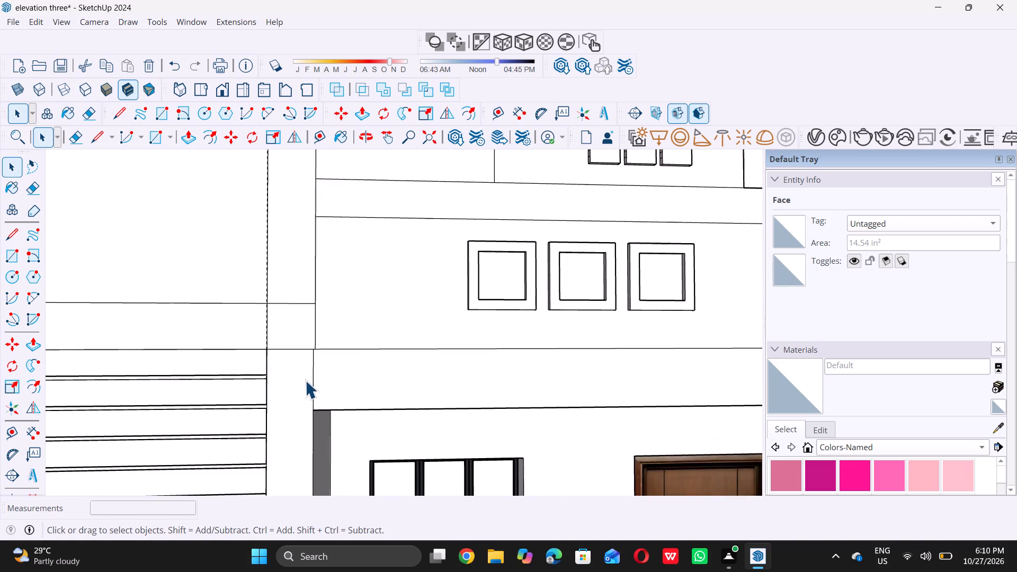
{"action": "scroll", "coordinate": [305, 380], "scroll_direction": "down", "scroll_amount": 5}
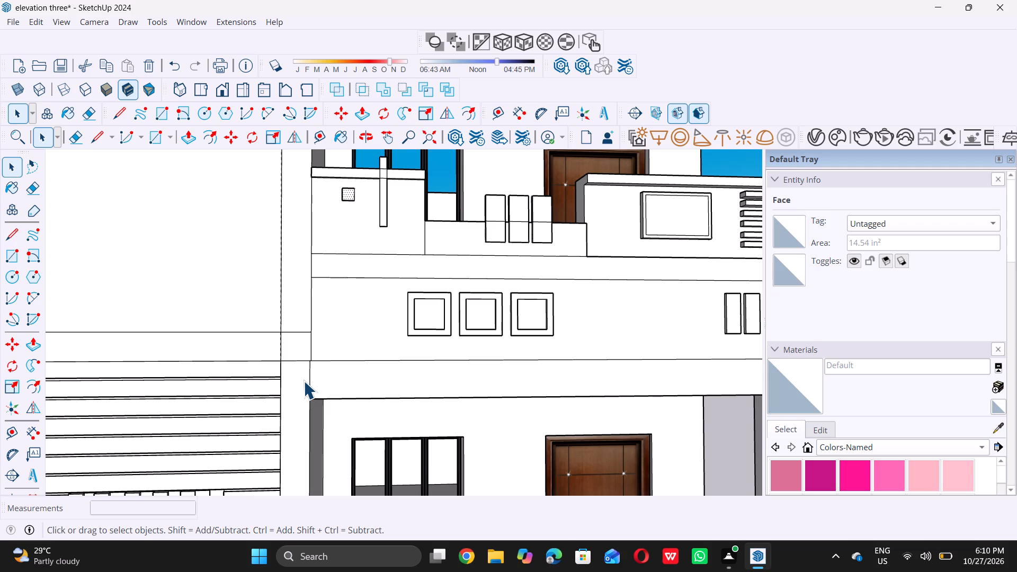
{"action": "scroll", "coordinate": [294, 412], "scroll_direction": "down", "scroll_amount": 4}
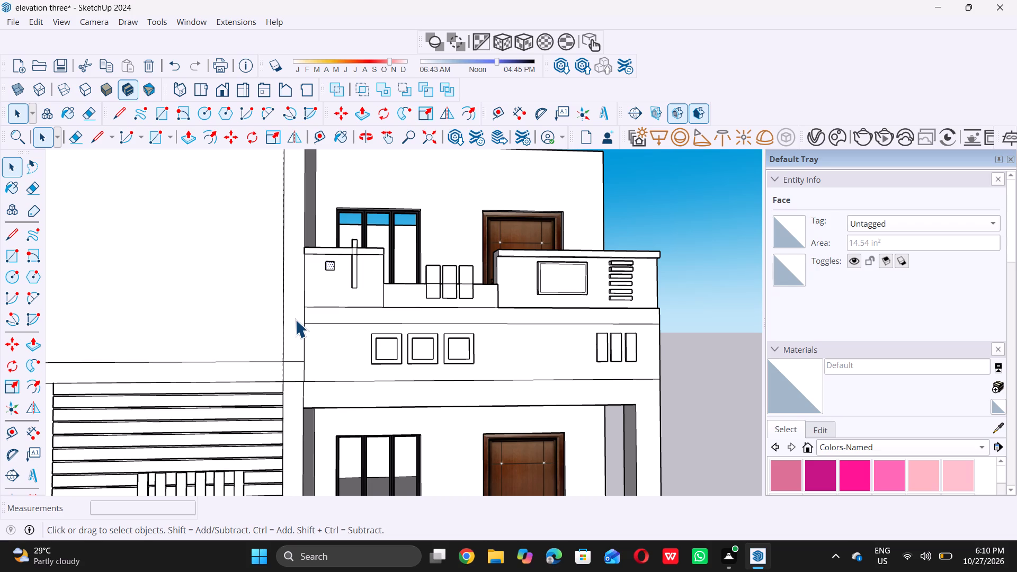
{"action": "scroll", "coordinate": [303, 318], "scroll_direction": "down", "scroll_amount": 6}
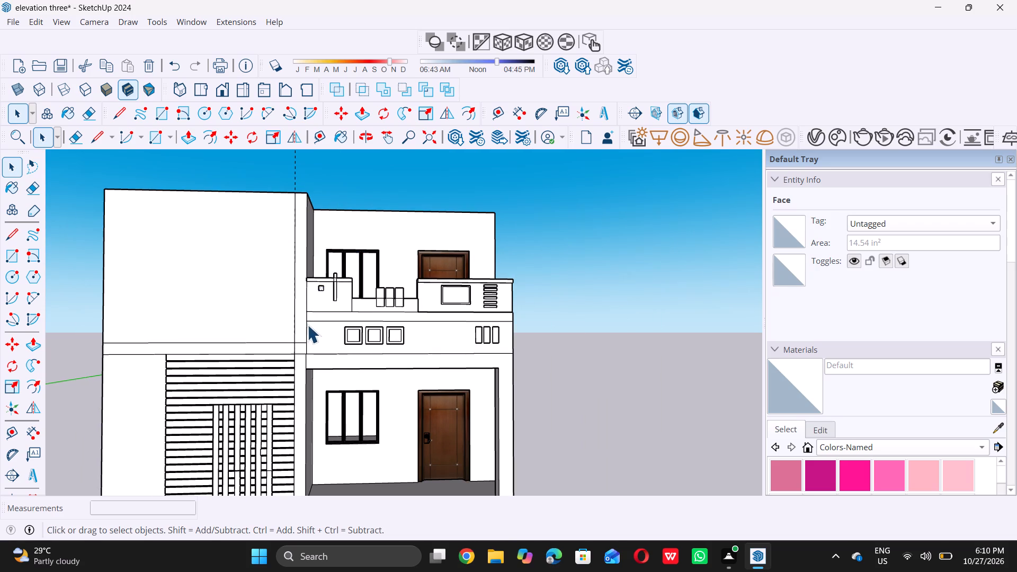
{"action": "middle_click_drag", "start_coordinate": [306, 321], "coordinate": [306, 314]}
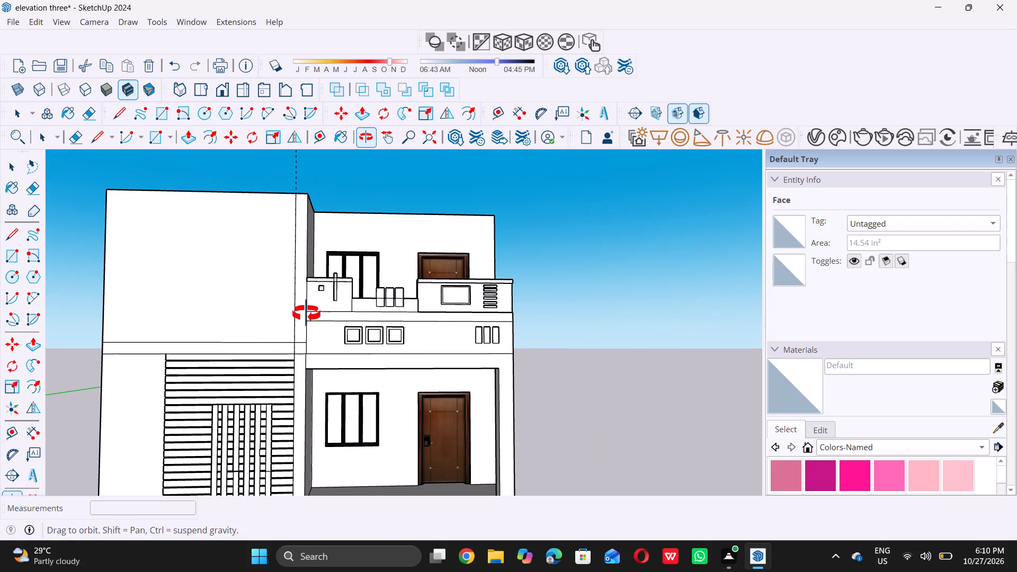
{"action": "middle_click_drag", "start_coordinate": [306, 314], "coordinate": [312, 305]}
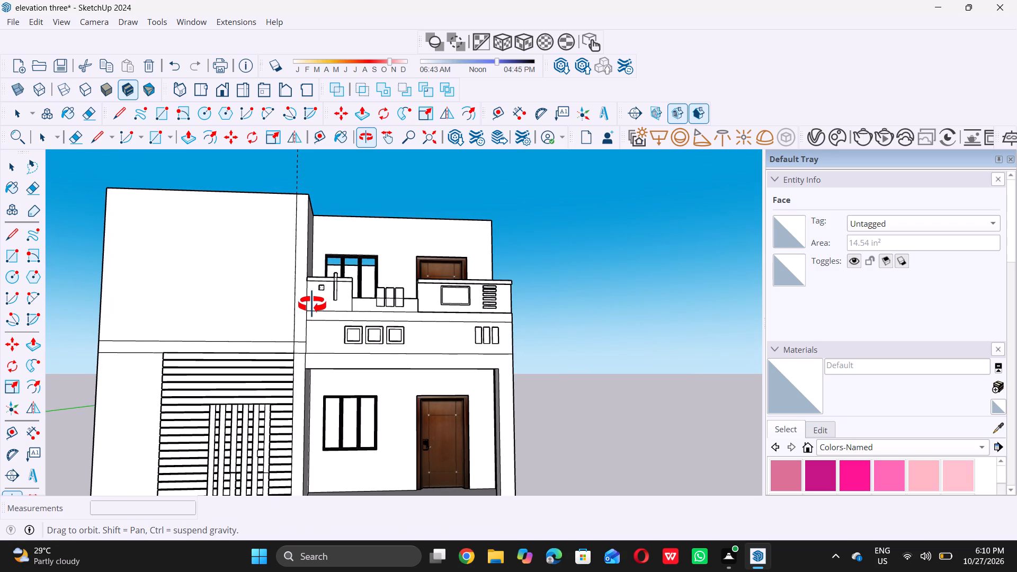
{"action": "middle_click_drag", "start_coordinate": [312, 305], "coordinate": [315, 307]}
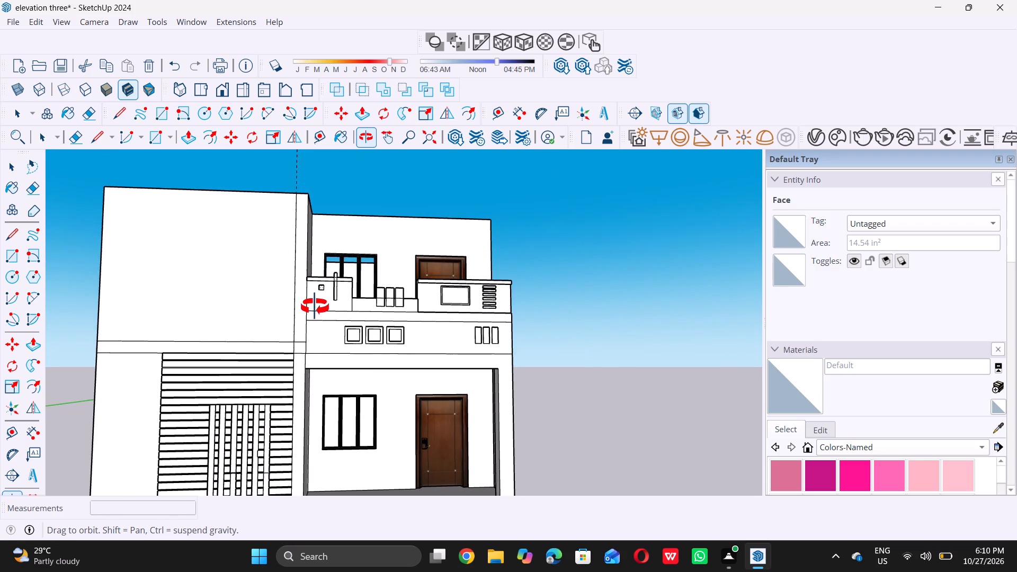
{"action": "middle_click_drag", "start_coordinate": [315, 307], "coordinate": [316, 310]}
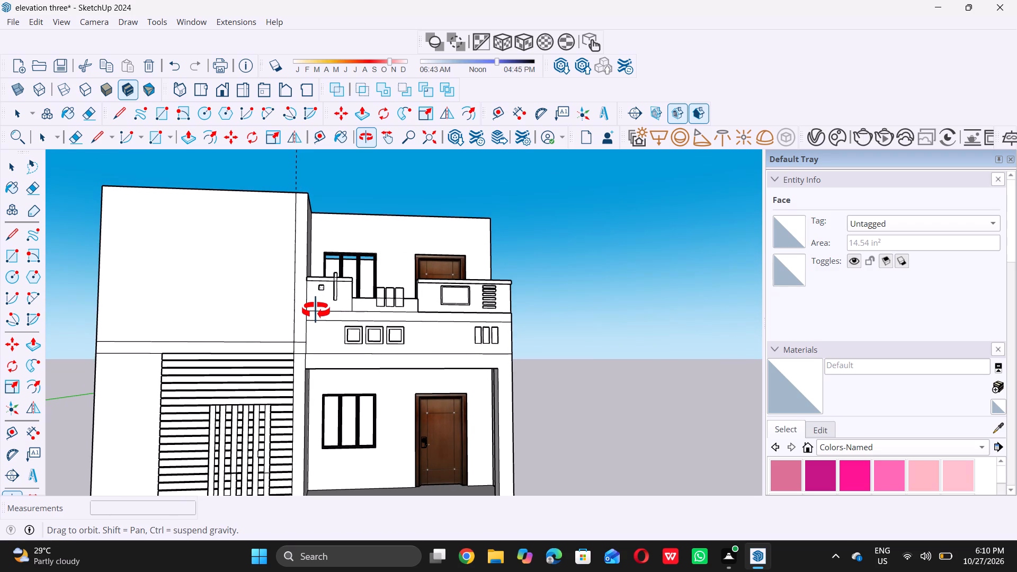
{"action": "middle_click_drag", "start_coordinate": [316, 310], "coordinate": [320, 309]}
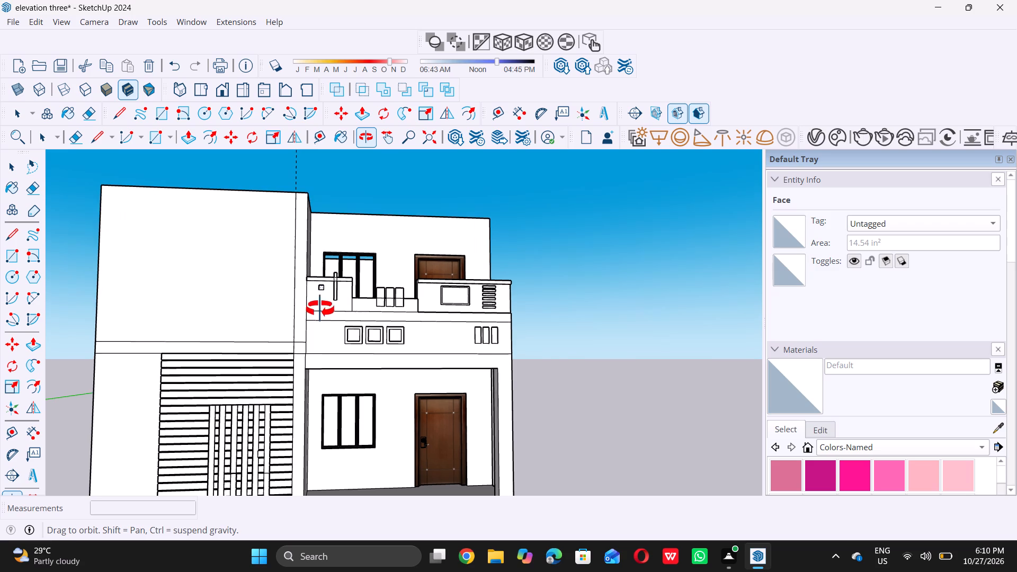
{"action": "middle_click_drag", "start_coordinate": [320, 309], "coordinate": [323, 302]}
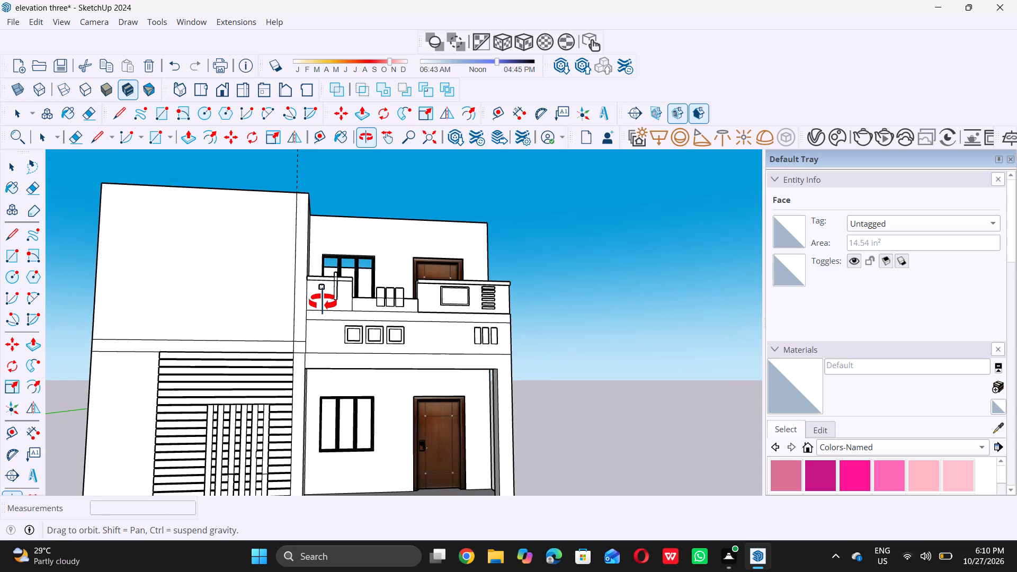
{"action": "middle_click_drag", "start_coordinate": [323, 302], "coordinate": [323, 300]}
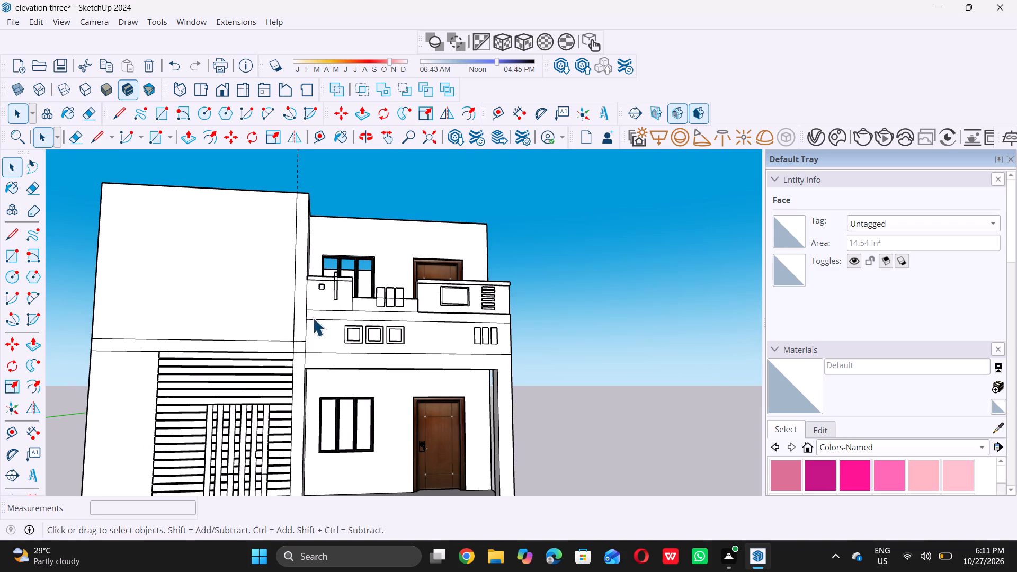
Delete the two vertical corner edge segments beside the square frames' band and the short horizontal edge crossing the strip.
{"action": "scroll", "coordinate": [307, 327], "scroll_direction": "up", "scroll_amount": 6}
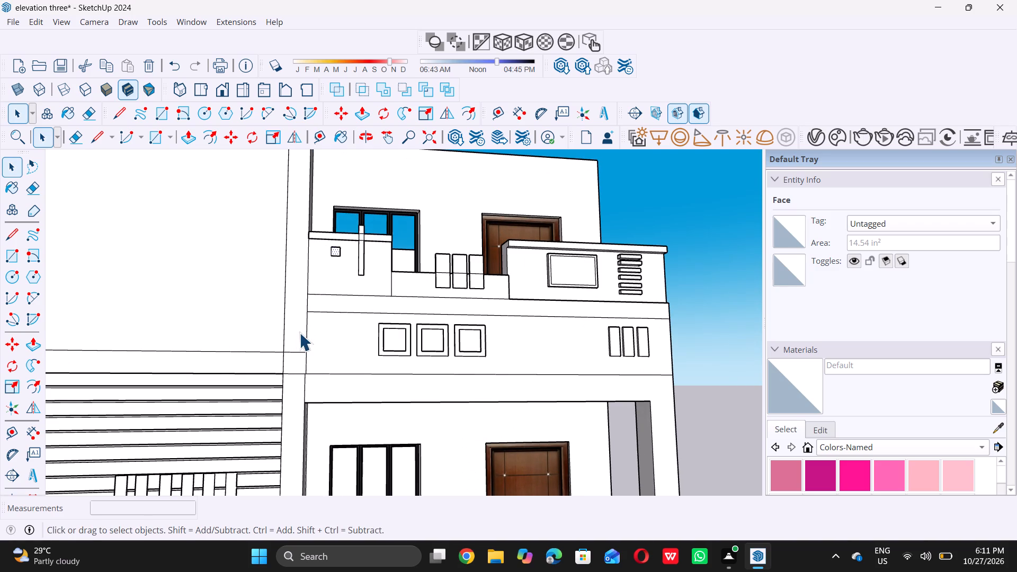
{"action": "scroll", "coordinate": [301, 333], "scroll_direction": "up", "scroll_amount": 5}
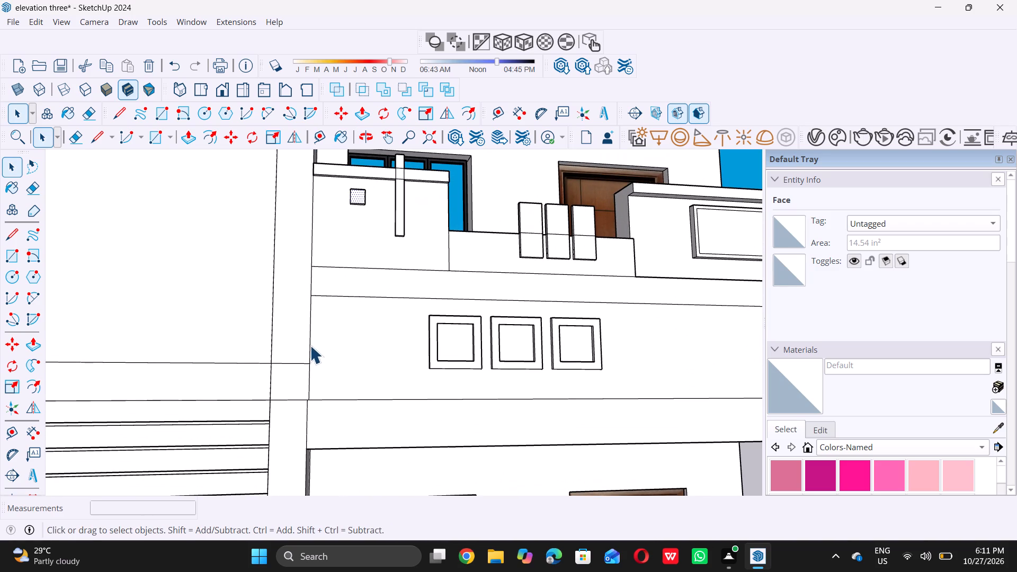
{"action": "left_click", "coordinate": [310, 345]}
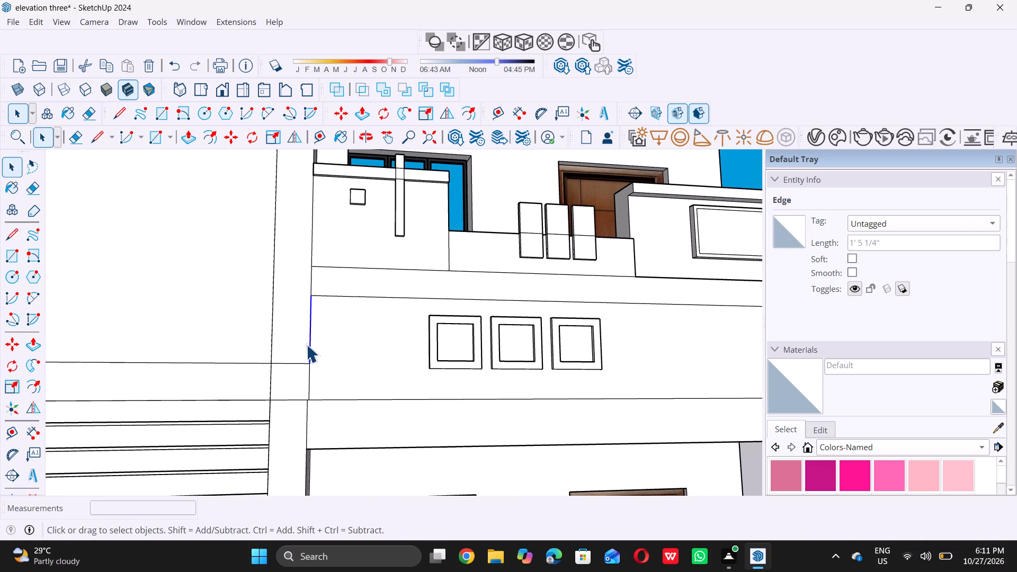
{"action": "key", "text": "Delete"}
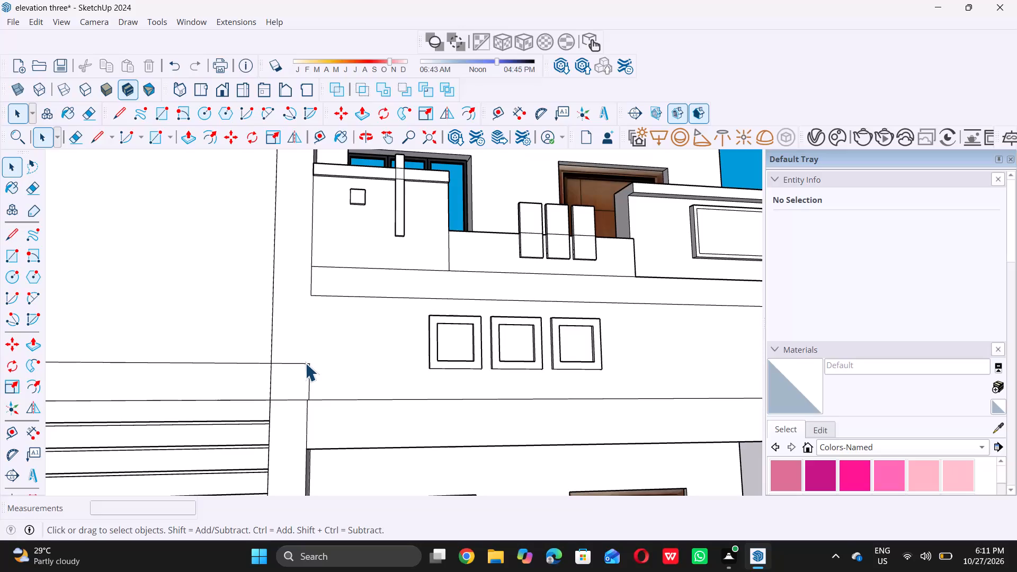
{"action": "left_click", "coordinate": [305, 363]}
{"action": "key", "text": "Delete"}
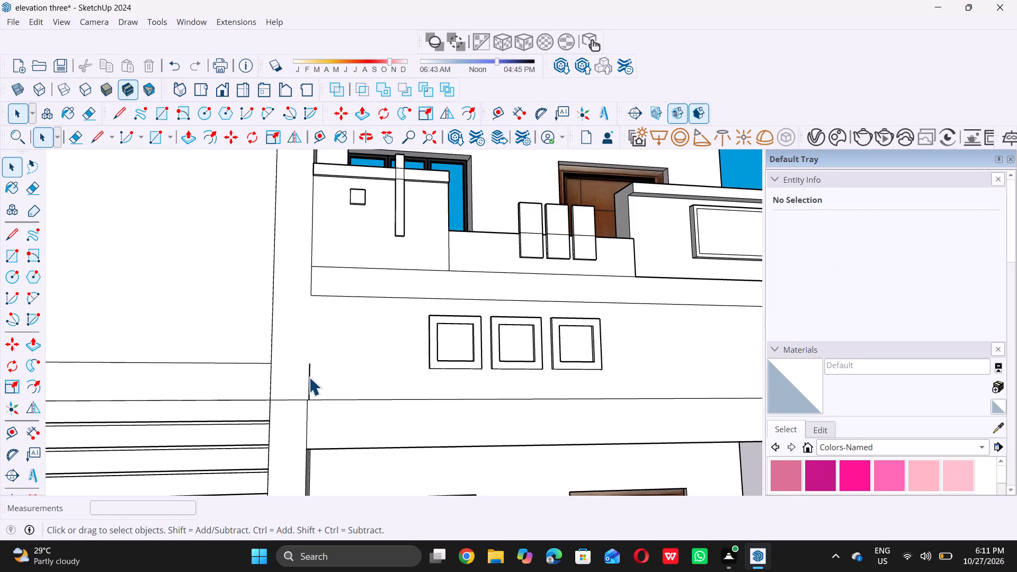
{"action": "left_click", "coordinate": [309, 377]}
{"action": "key", "text": "Delete"}
Draw a 9 3/8" horizontal line across the corner strip, extending the line above the three square frames to the strip's far edge.
{"action": "scroll", "coordinate": [297, 394], "scroll_direction": "down", "scroll_amount": 15}
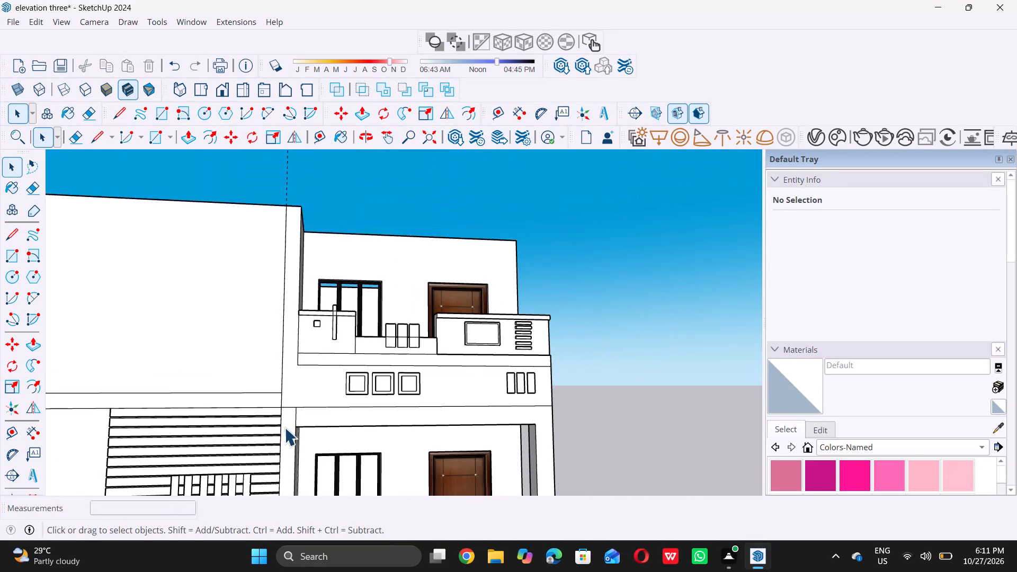
{"action": "scroll", "coordinate": [284, 427], "scroll_direction": "down", "scroll_amount": 3}
{"action": "middle_click_drag", "start_coordinate": [338, 365], "coordinate": [323, 368]}
{"action": "middle_click_drag", "start_coordinate": [313, 374], "coordinate": [316, 368]}
{"action": "scroll", "coordinate": [304, 383], "scroll_direction": "up", "scroll_amount": 5}
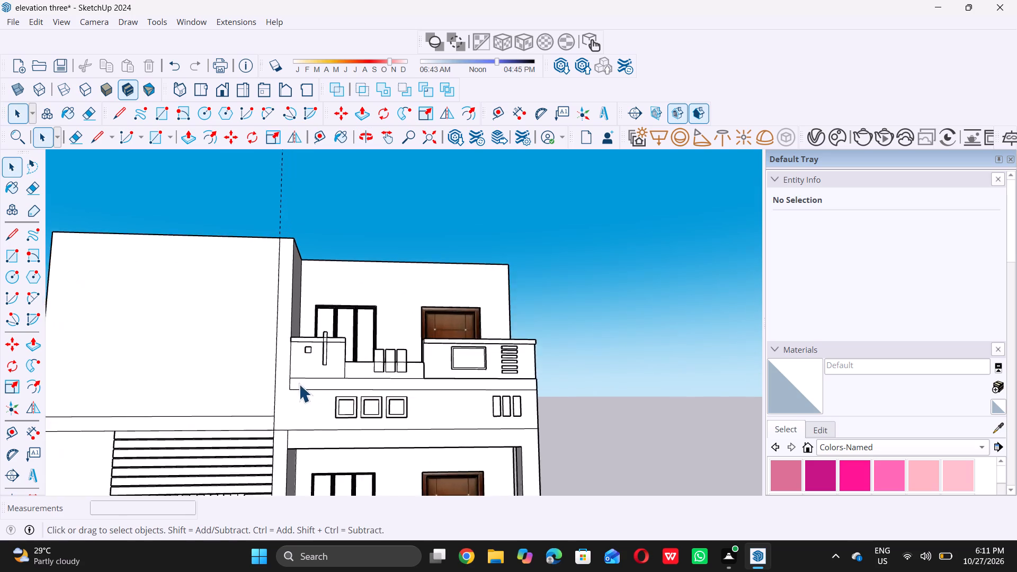
{"action": "scroll", "coordinate": [274, 376], "scroll_direction": "up", "scroll_amount": 4}
{"action": "key", "text": "l"}
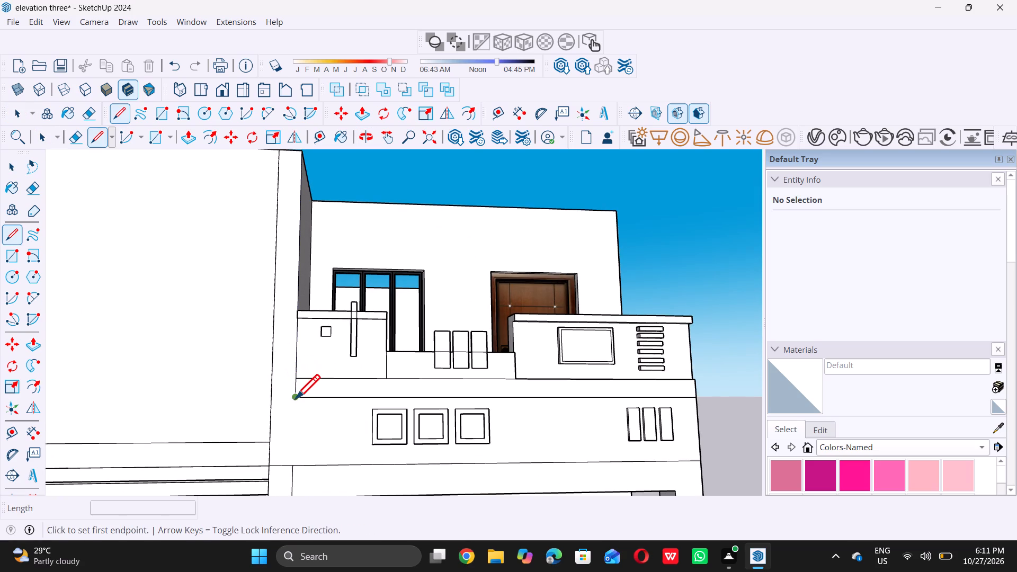
{"action": "left_click", "coordinate": [296, 398]}
{"action": "left_click", "coordinate": [275, 397]}
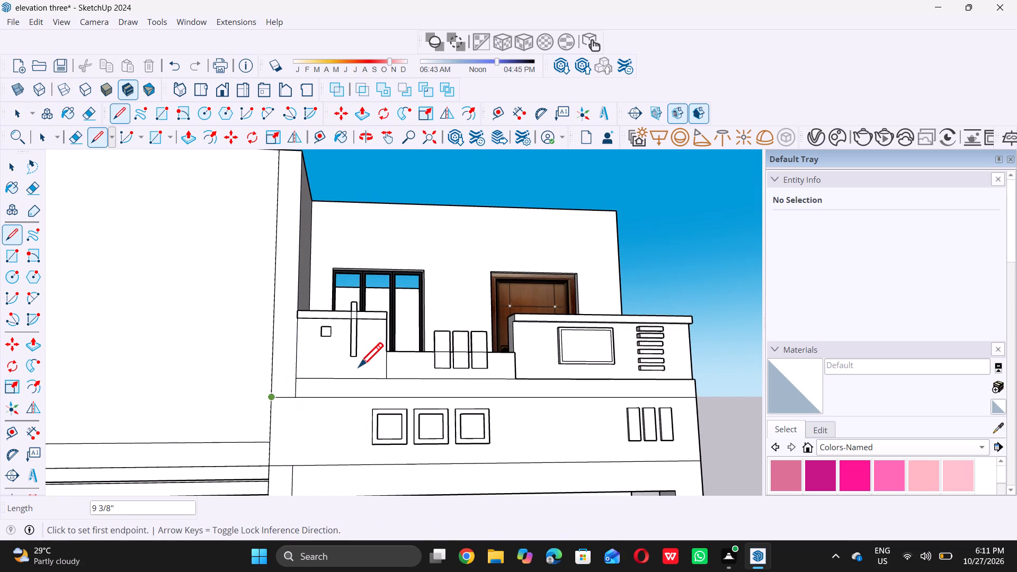
{"action": "key", "text": "space"}
{"action": "scroll", "coordinate": [351, 372], "scroll_direction": "down", "scroll_amount": 5}
{"action": "middle_click_drag", "start_coordinate": [321, 358], "coordinate": [333, 360]}
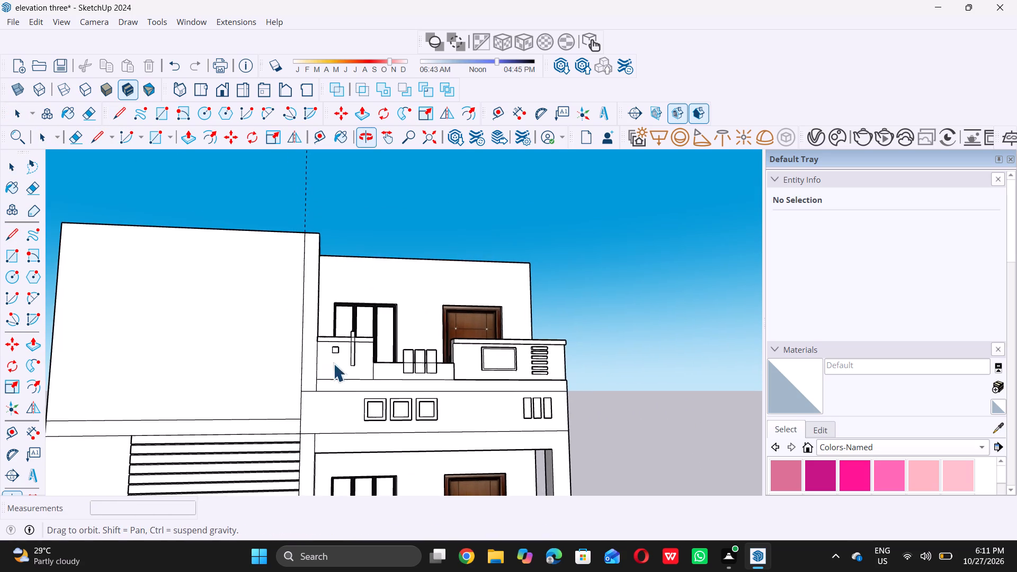
Erase the short vertical edge separating the tall wall's corner strip from the band beneath the balcony.
{"action": "scroll", "coordinate": [315, 381], "scroll_direction": "up", "scroll_amount": 6}
{"action": "key", "text": "e"}
{"action": "scroll", "coordinate": [315, 385], "scroll_direction": "up", "scroll_amount": 8}
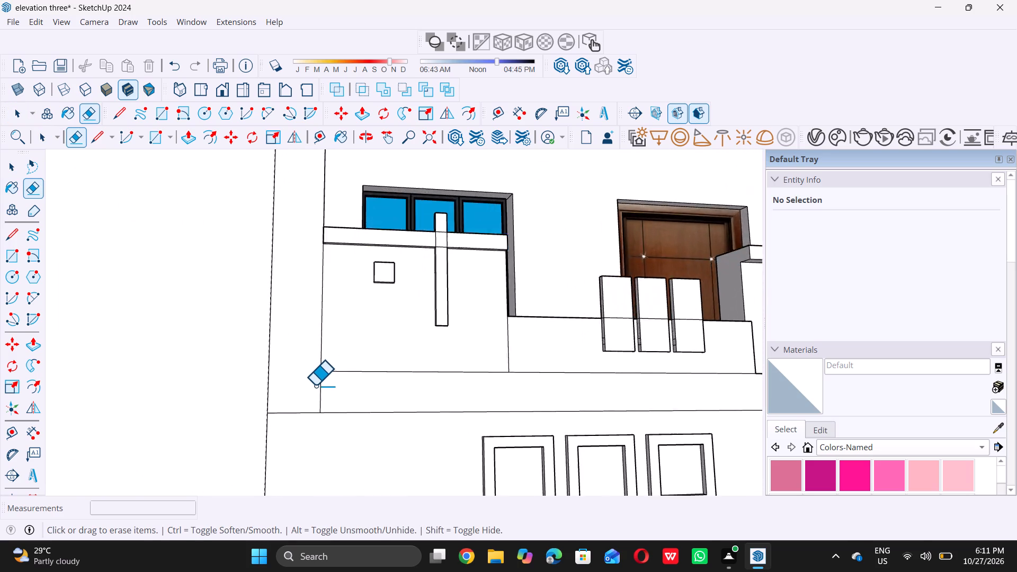
{"action": "left_click", "coordinate": [321, 393]}
{"action": "key", "text": "space"}
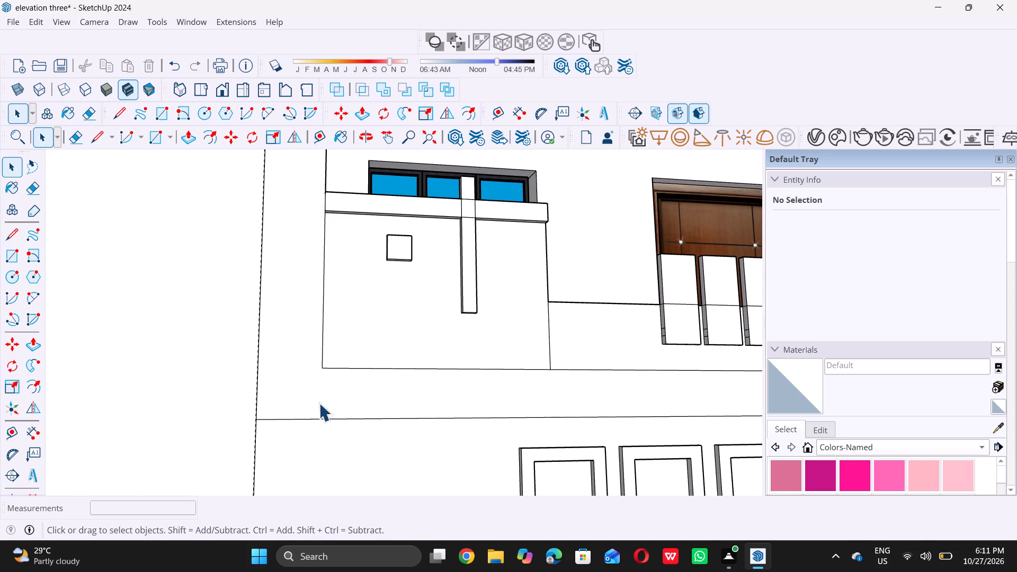
Push/Pull the joined corner strip and balcony band face 1" outward, aligning it with the corner of the balcony wall's cap.
{"action": "scroll", "coordinate": [319, 404], "scroll_direction": "down", "scroll_amount": 20}
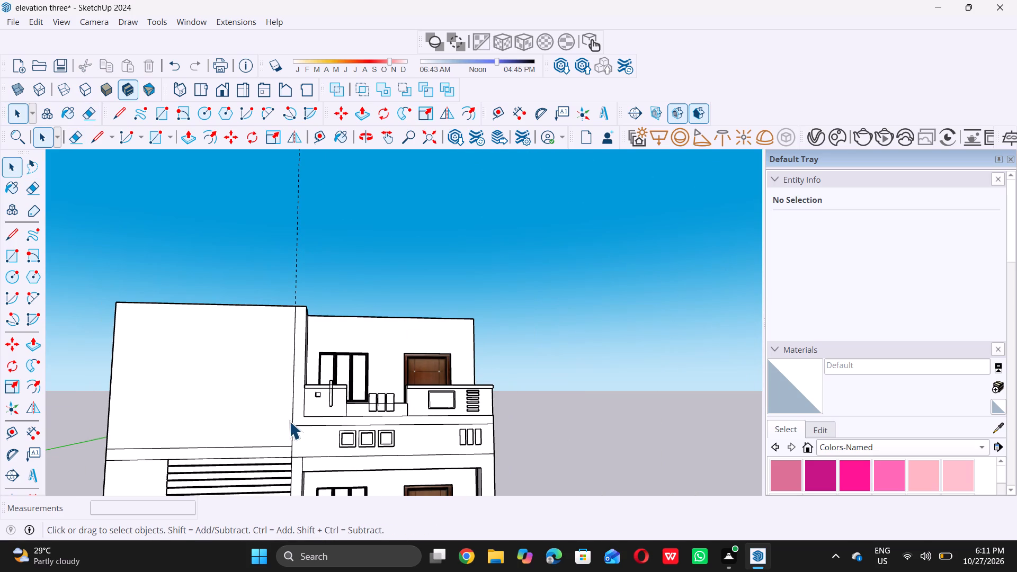
{"action": "scroll", "coordinate": [289, 421], "scroll_direction": "down", "scroll_amount": 5}
{"action": "middle_click_drag", "start_coordinate": [325, 413], "coordinate": [308, 417]}
{"action": "scroll", "coordinate": [296, 423], "scroll_direction": "up", "scroll_amount": 16}
{"action": "middle_click_drag", "start_coordinate": [309, 332], "coordinate": [281, 358]}
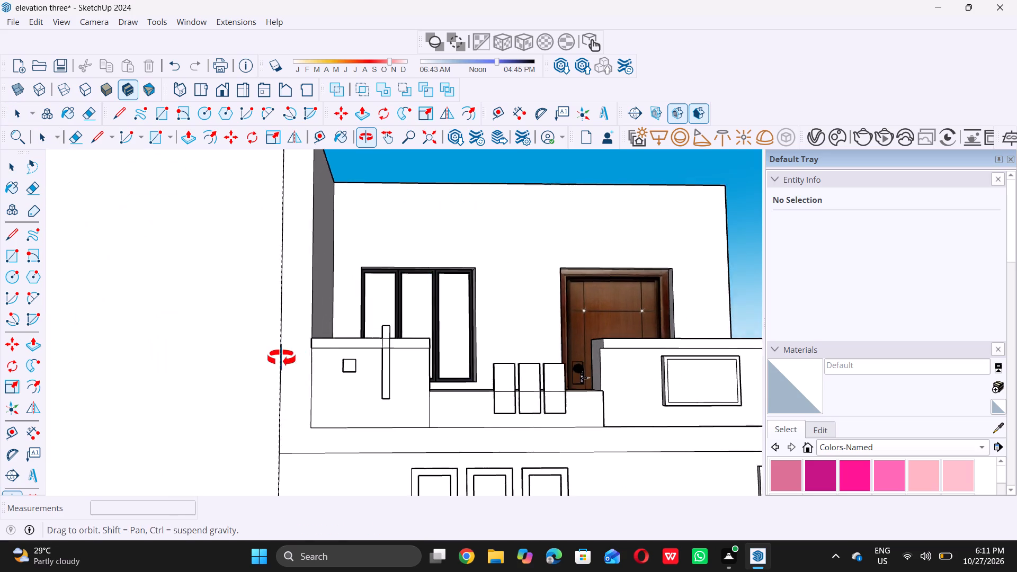
{"action": "middle_click_drag", "start_coordinate": [281, 358], "coordinate": [266, 375]}
{"action": "scroll", "coordinate": [285, 330], "scroll_direction": "up", "scroll_amount": 4}
{"action": "left_click", "coordinate": [297, 314]}
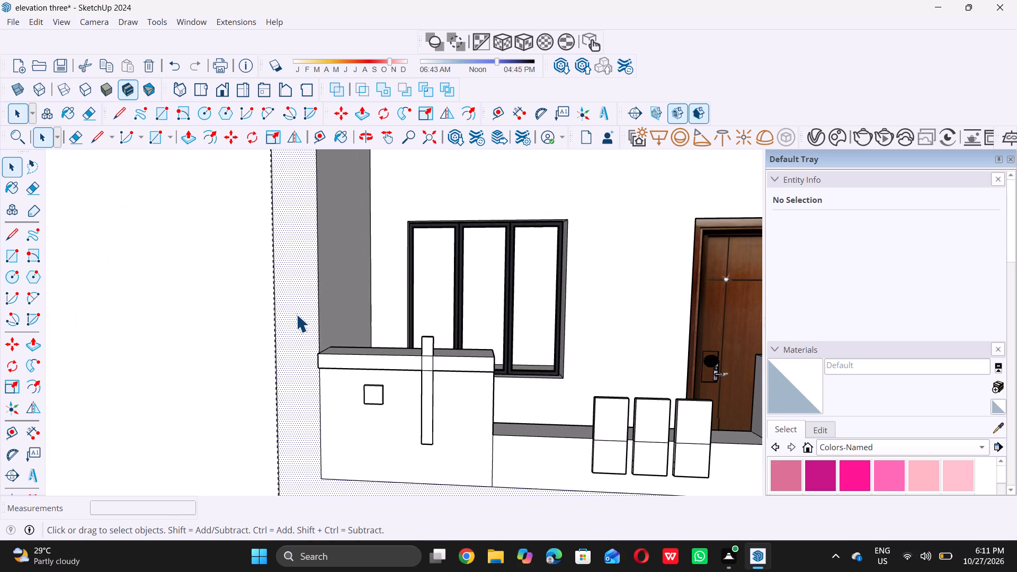
{"action": "key", "text": "p"}
{"action": "left_click", "coordinate": [294, 314]}
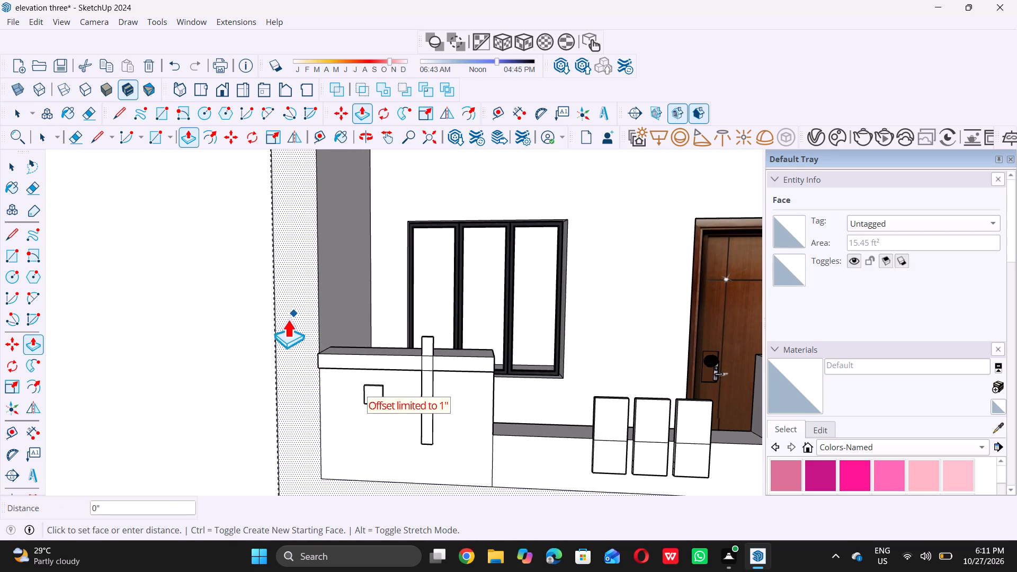
{"action": "left_click", "coordinate": [327, 354]}
{"action": "scroll", "coordinate": [307, 342], "scroll_direction": "down", "scroll_amount": 9}
{"action": "middle_click_drag", "start_coordinate": [317, 298], "coordinate": [307, 308]}
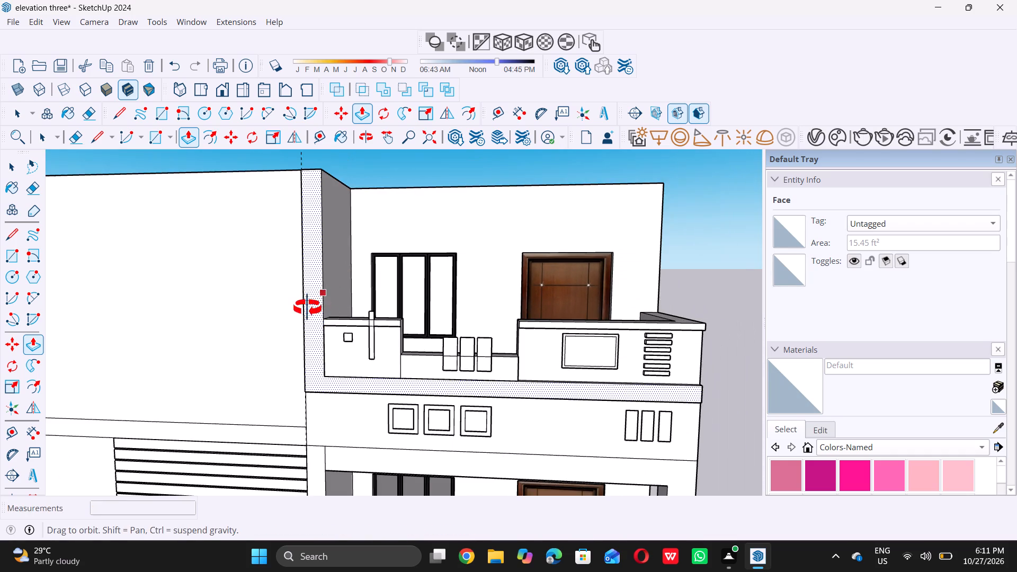
{"action": "middle_click_drag", "start_coordinate": [307, 308], "coordinate": [304, 314]}
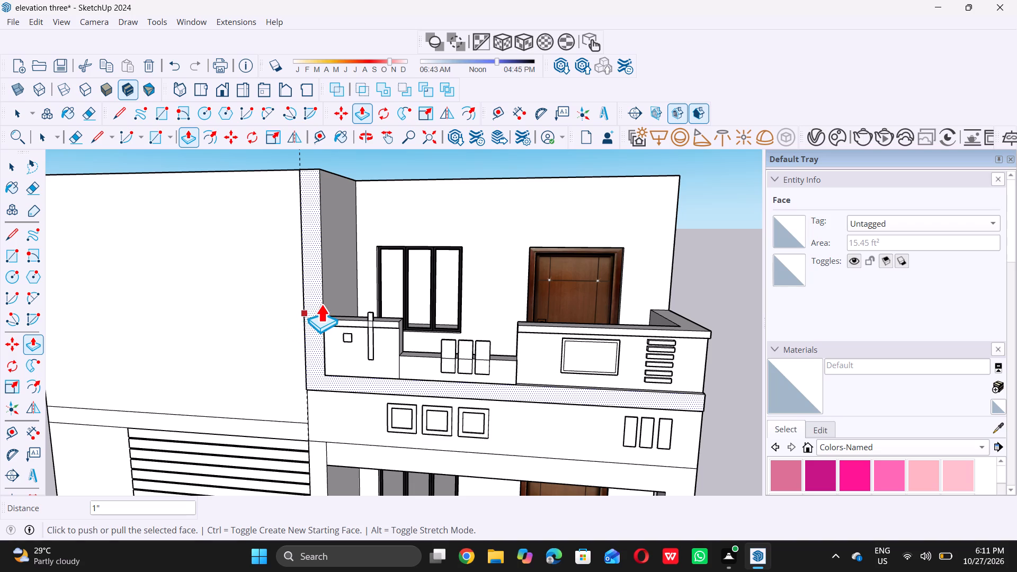
Pull the joined corner strip and balcony band face out a further 0.5".
{"action": "scroll", "coordinate": [327, 303], "scroll_direction": "up", "scroll_amount": 2}
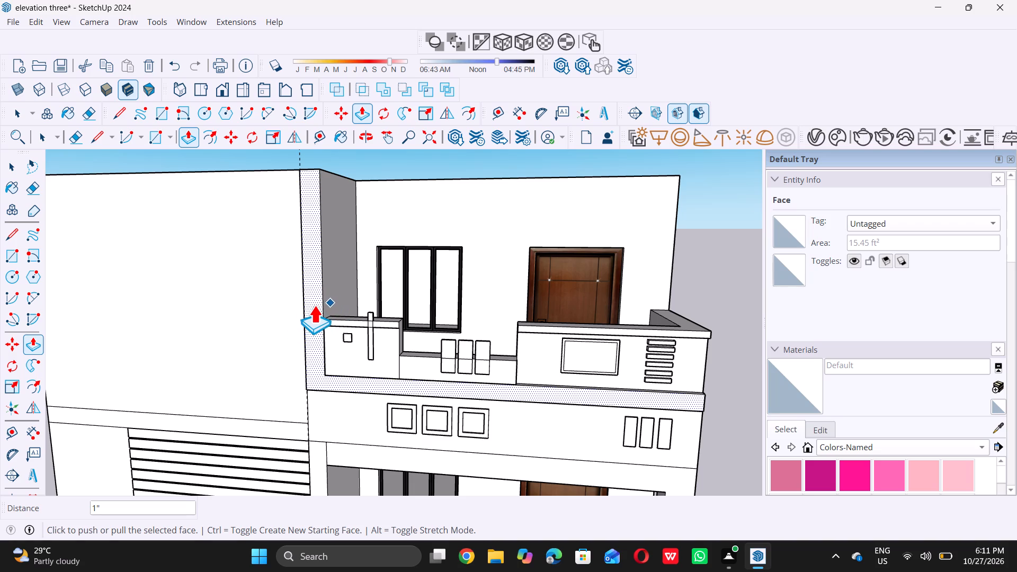
{"action": "scroll", "coordinate": [314, 300], "scroll_direction": "up", "scroll_amount": 5}
{"action": "left_click", "coordinate": [314, 299]}
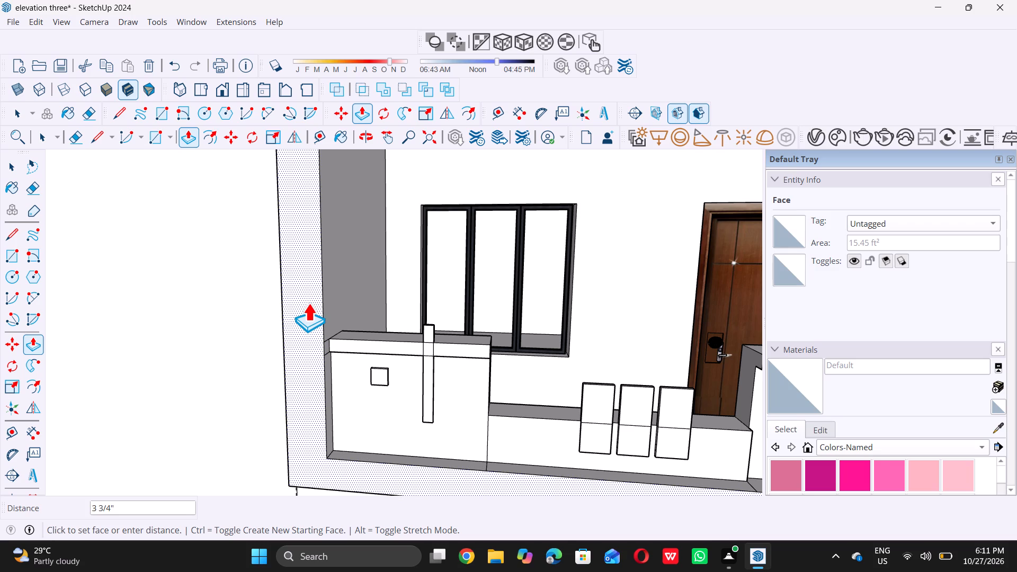
{"action": "type", "text": "0."}
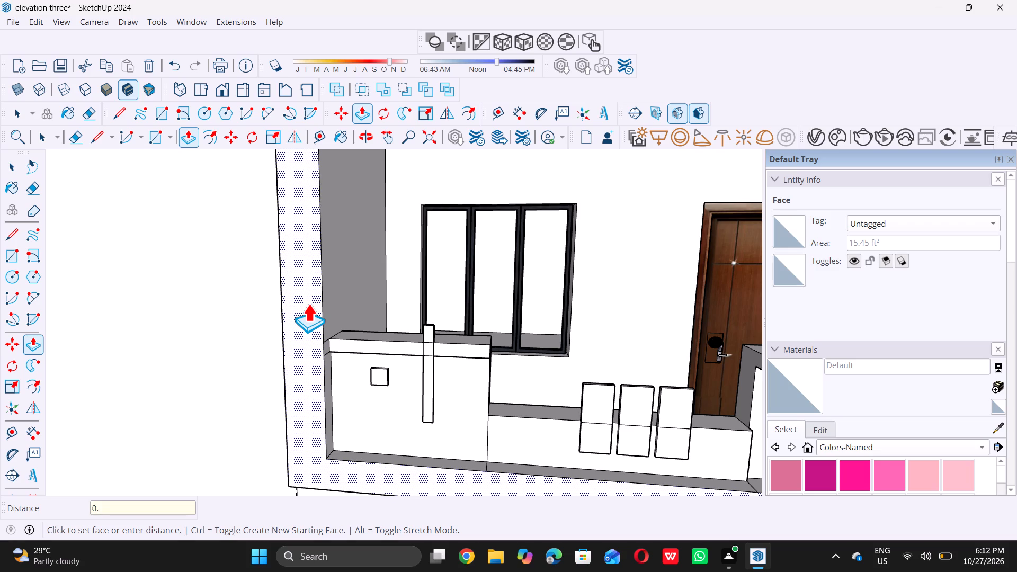
{"action": "key", "text": "5"}
{"action": "key", "text": "shift+quotedbl"}
{"action": "key", "text": "Return"}
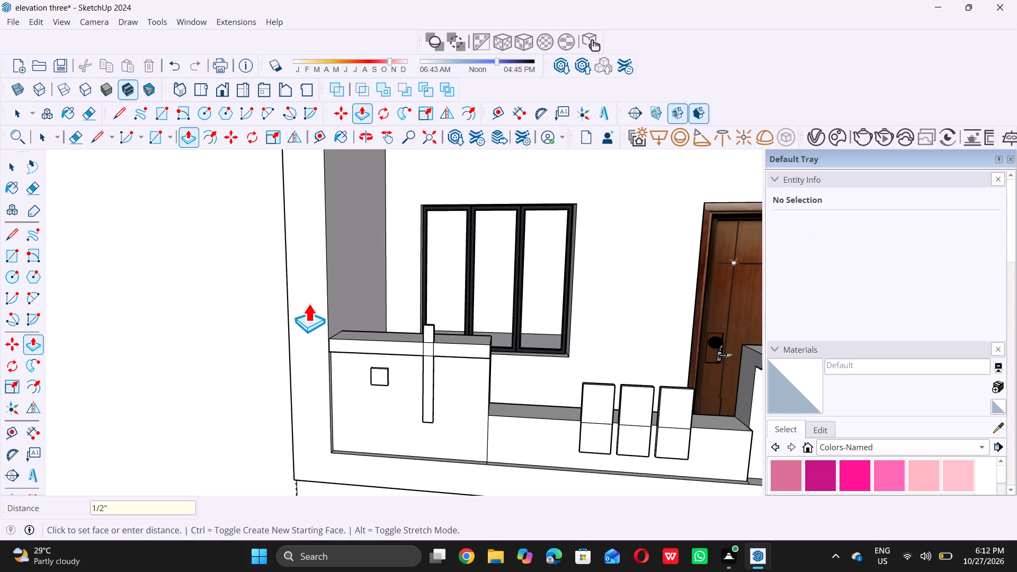
{"action": "key", "text": "space"}
{"action": "scroll", "coordinate": [284, 330], "scroll_direction": "down", "scroll_amount": 13}
{"action": "scroll", "coordinate": [390, 346], "scroll_direction": "down", "scroll_amount": 1}
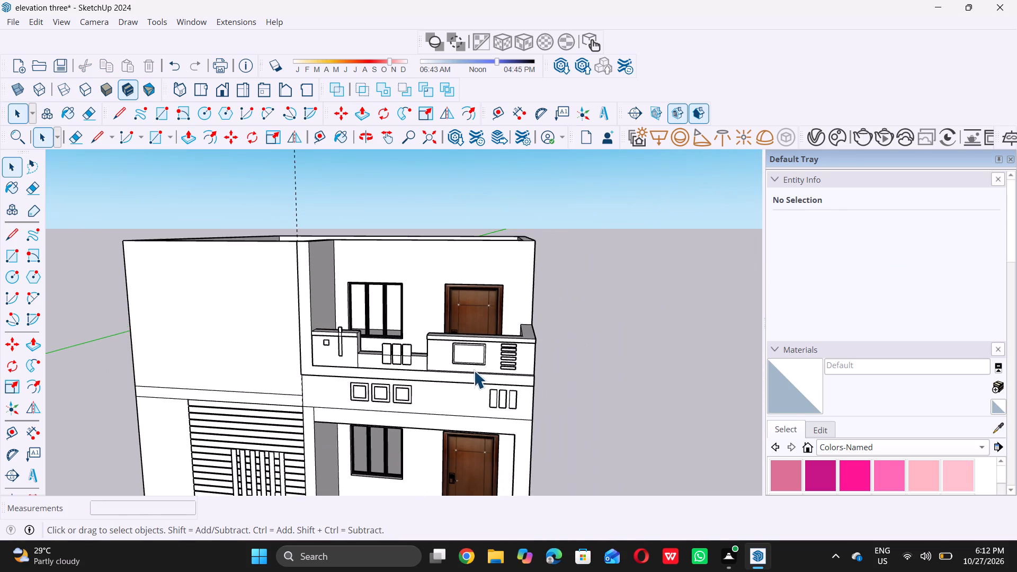
Place a vertical guide 1' in from the facade's outer edge, at the ground-floor opening's upper corner.
{"action": "middle_click_drag", "start_coordinate": [475, 367], "coordinate": [494, 304]}
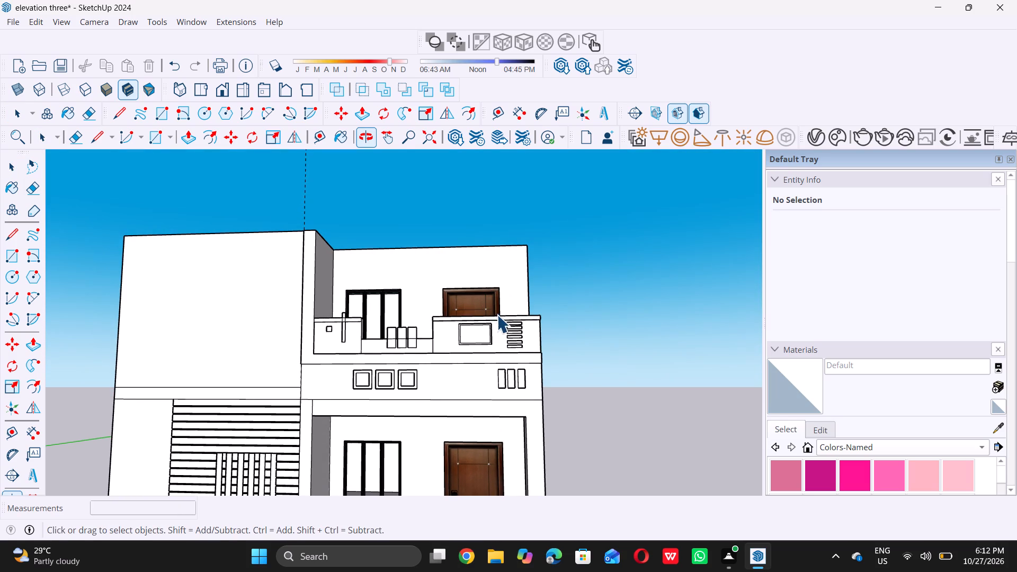
{"action": "scroll", "coordinate": [422, 396], "scroll_direction": "down", "scroll_amount": 4}
{"action": "middle_click_drag", "start_coordinate": [472, 343], "coordinate": [473, 356]}
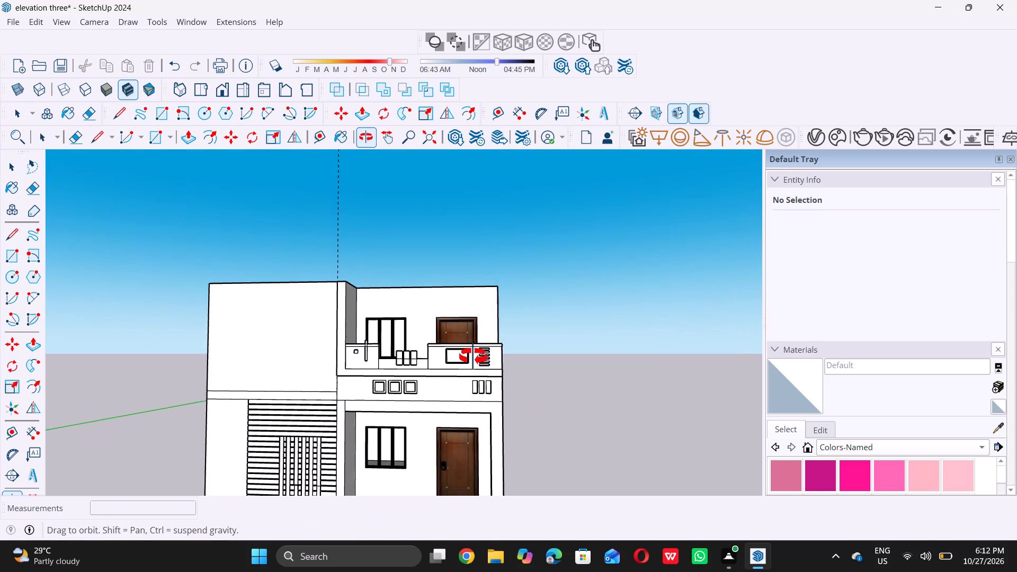
{"action": "middle_click_drag", "start_coordinate": [473, 356], "coordinate": [478, 356]}
{"action": "scroll", "coordinate": [488, 413], "scroll_direction": "up", "scroll_amount": 6}
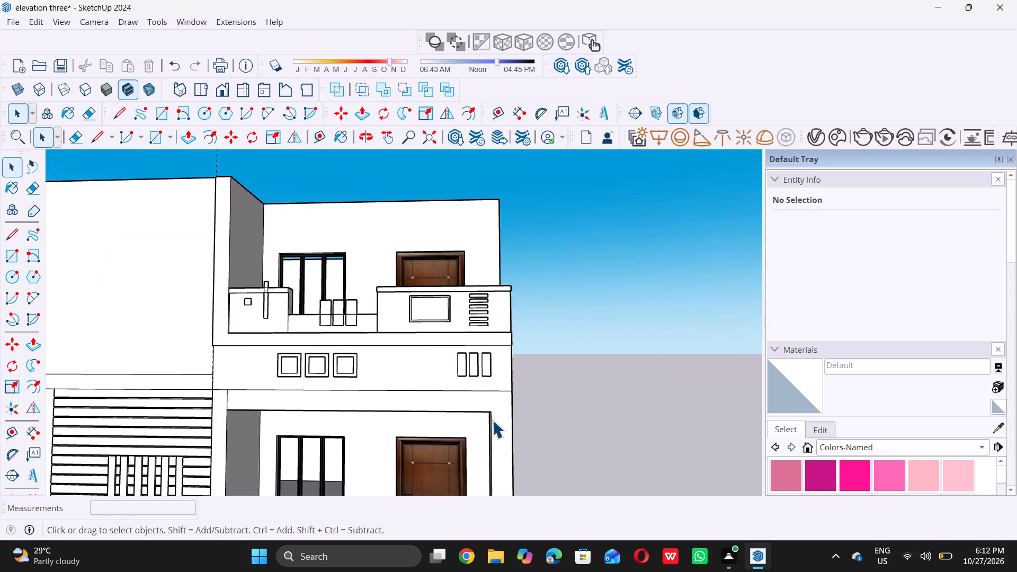
{"action": "scroll", "coordinate": [491, 419], "scroll_direction": "up", "scroll_amount": 7}
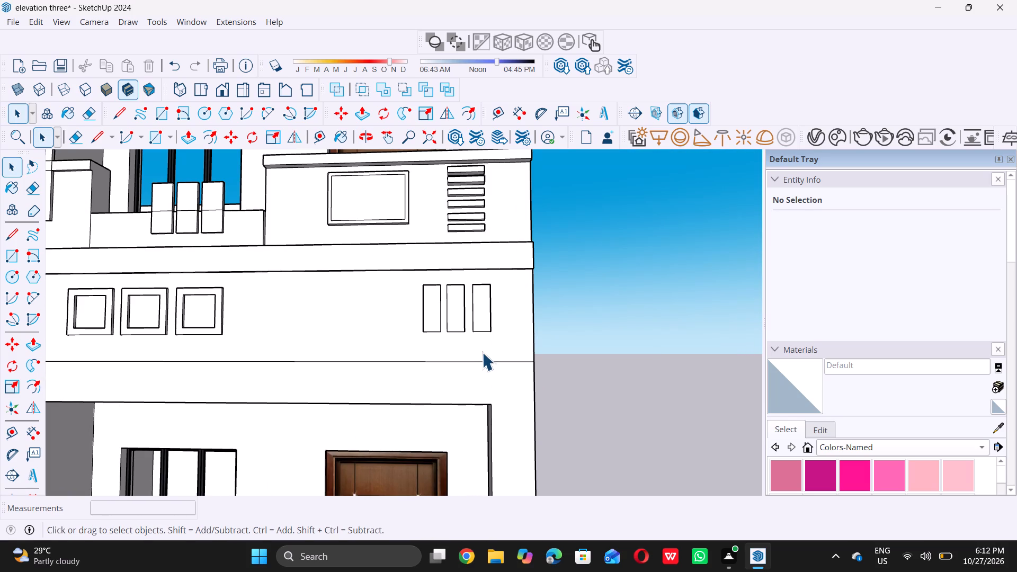
{"action": "key", "text": "t"}
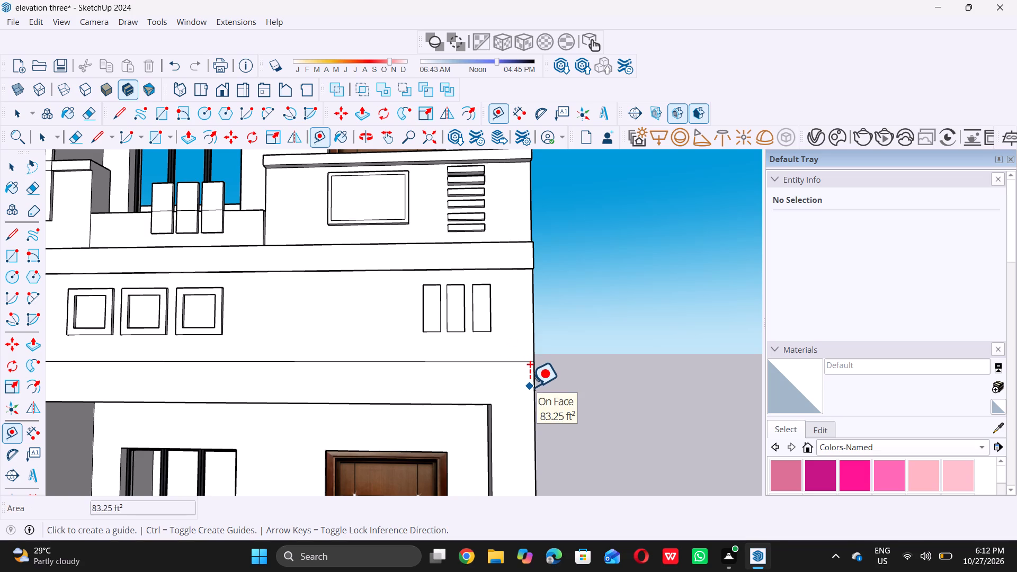
{"action": "left_click", "coordinate": [532, 389]}
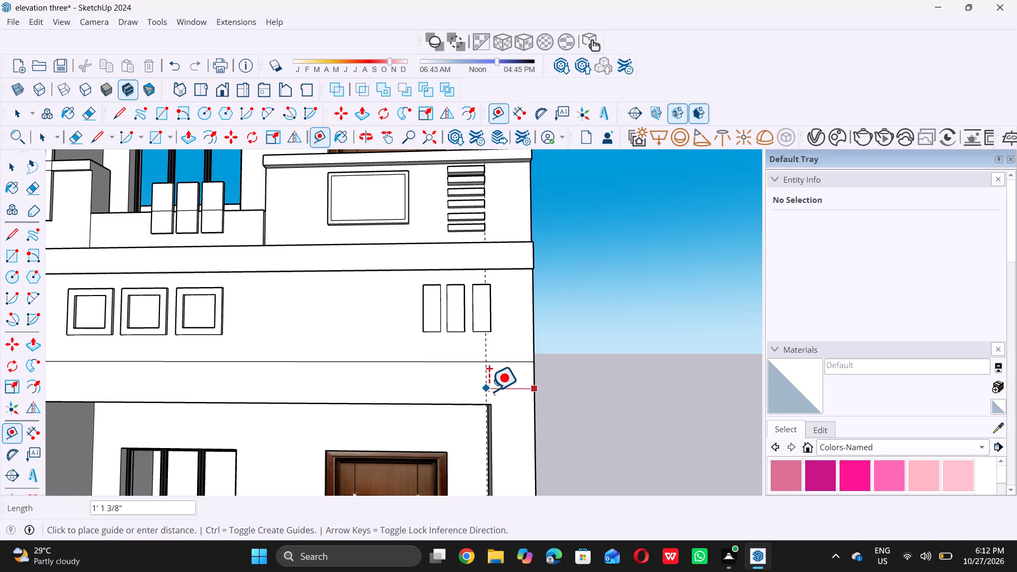
{"action": "left_click", "coordinate": [485, 403]}
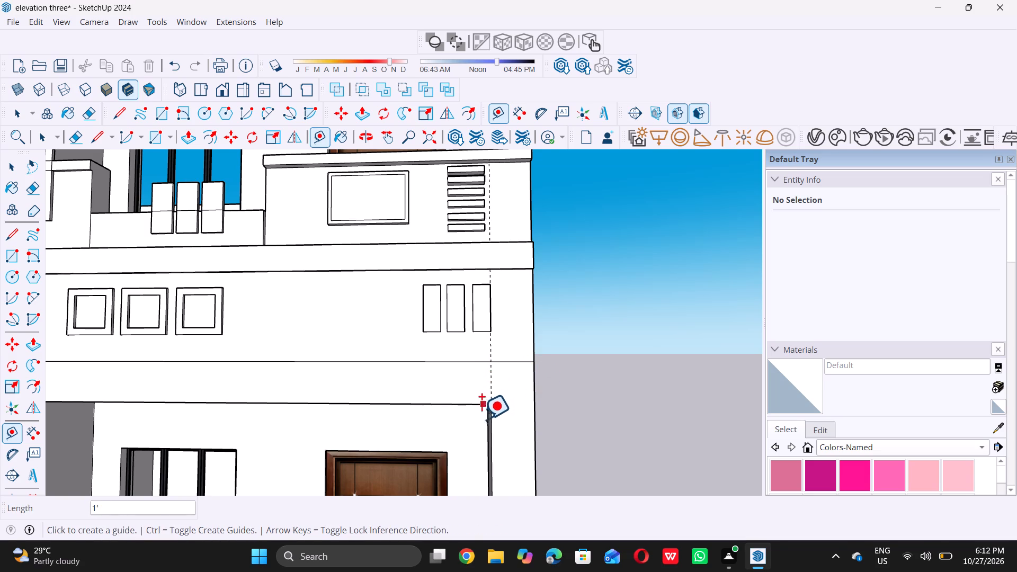
{"action": "scroll", "coordinate": [479, 426], "scroll_direction": "down", "scroll_amount": 6}
{"action": "middle_click_drag", "start_coordinate": [486, 335], "coordinate": [496, 328]}
{"action": "scroll", "coordinate": [503, 292], "scroll_direction": "up", "scroll_amount": 5}
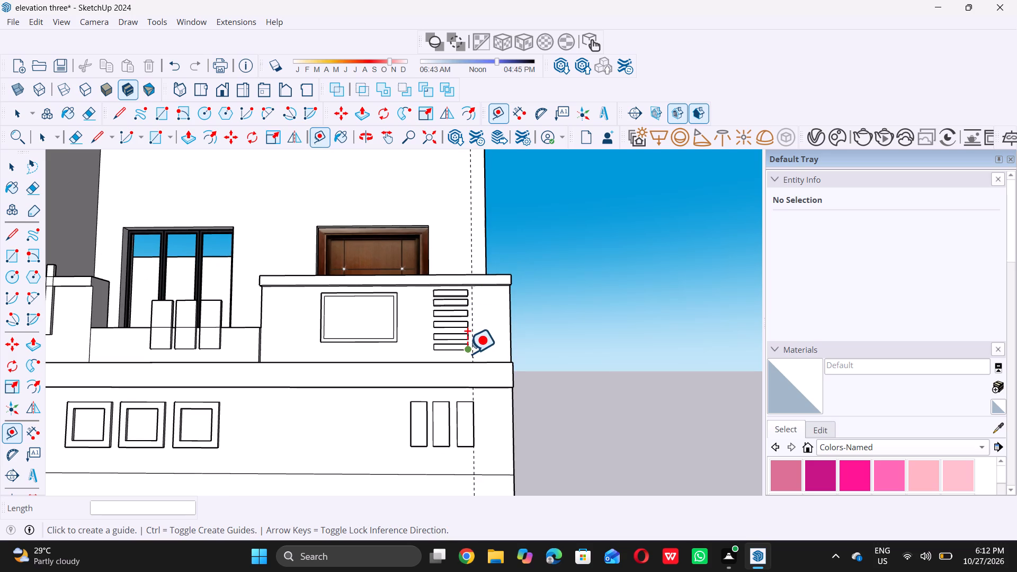
{"action": "key", "text": "space"}
Examine where the new guide crosses the upper facade, beside the balcony slats and three vertical bars.
{"action": "scroll", "coordinate": [462, 395], "scroll_direction": "down", "scroll_amount": 5}
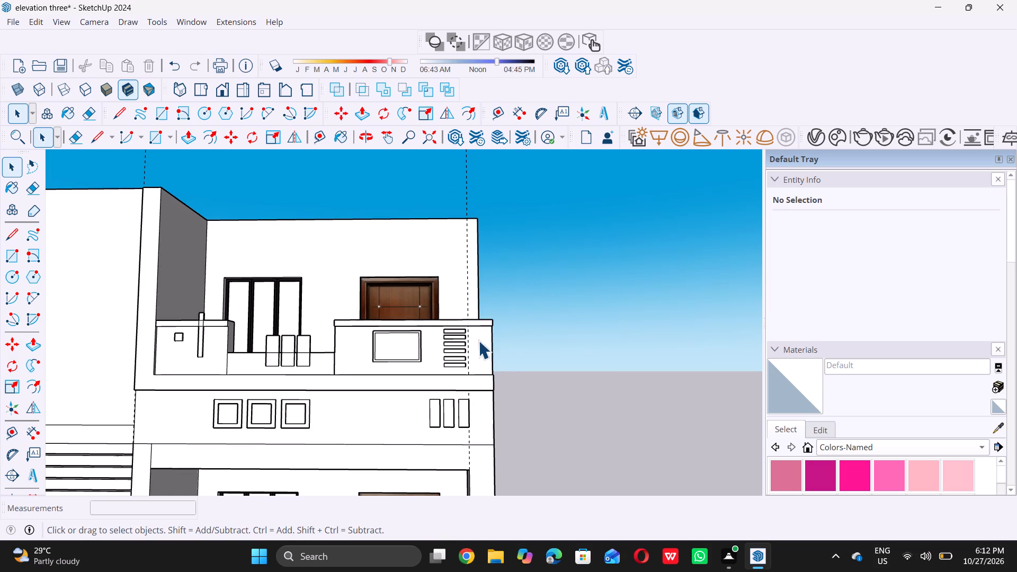
{"action": "scroll", "coordinate": [477, 339], "scroll_direction": "down", "scroll_amount": 10}
{"action": "scroll", "coordinate": [436, 376], "scroll_direction": "down", "scroll_amount": 6}
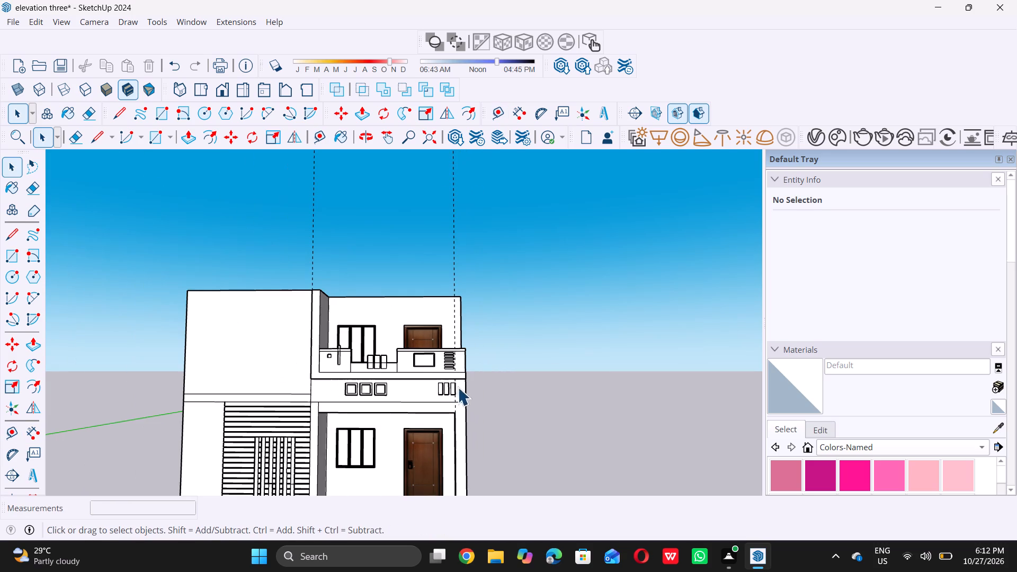
{"action": "middle_click_drag", "start_coordinate": [458, 386], "coordinate": [473, 363]}
{"action": "scroll", "coordinate": [465, 357], "scroll_direction": "up", "scroll_amount": 11}
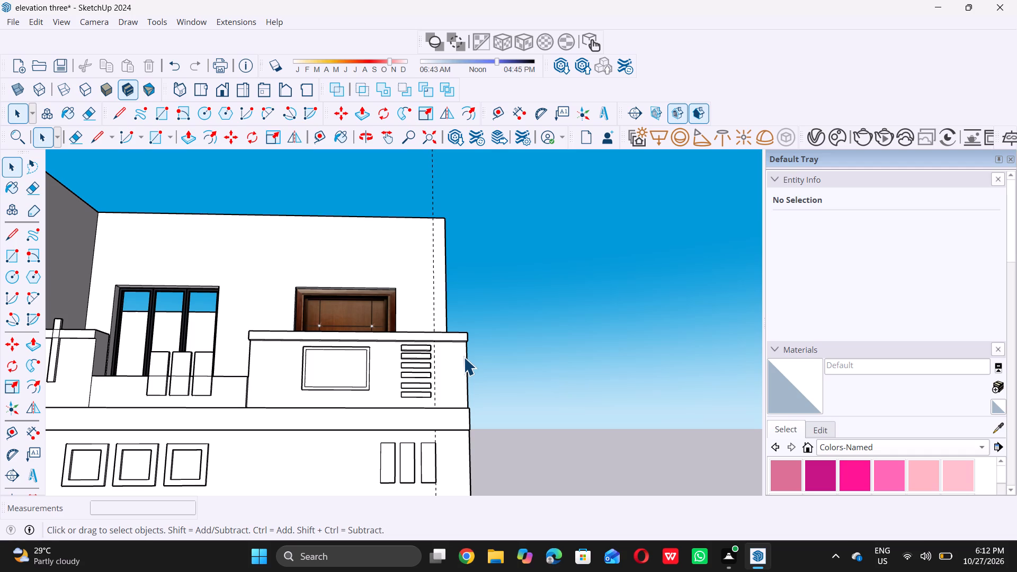
{"action": "scroll", "coordinate": [444, 378], "scroll_direction": "up", "scroll_amount": 3}
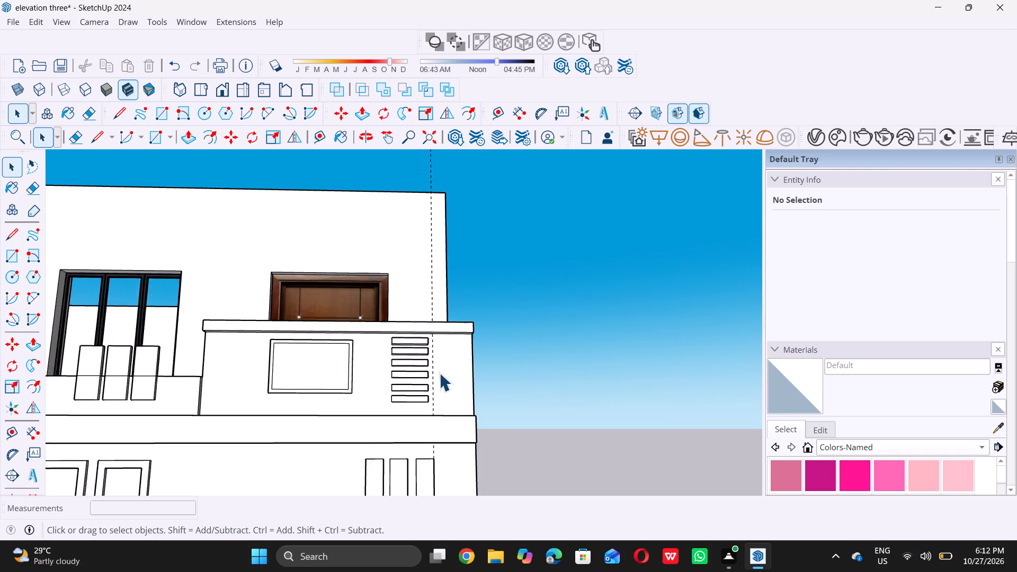
{"action": "scroll", "coordinate": [439, 373], "scroll_direction": "up", "scroll_amount": 2}
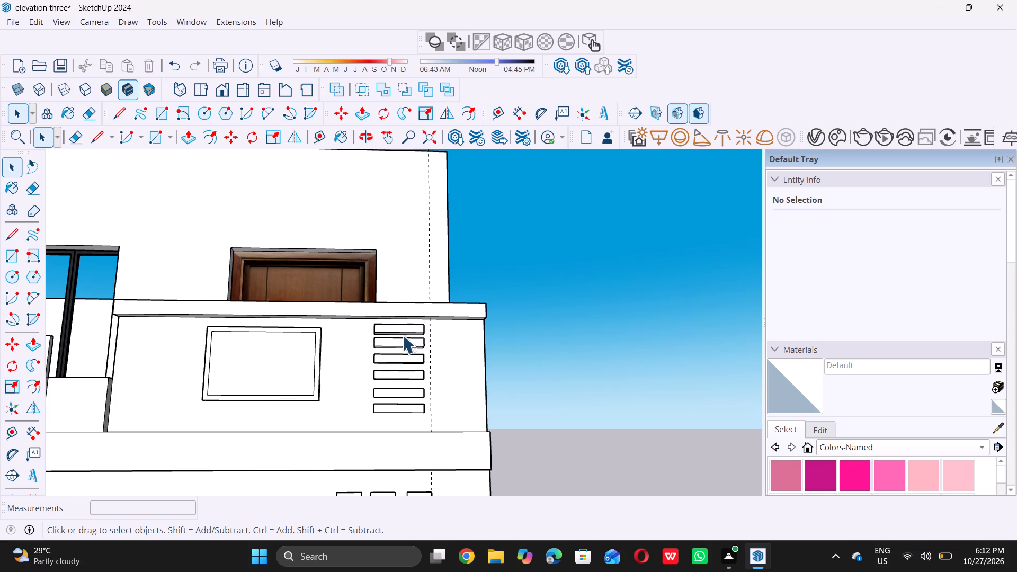
Push the topmost balcony slat's front face back flush with the wall, finishing with a 2 13/16" push.
{"action": "middle_click_drag", "start_coordinate": [399, 336], "coordinate": [408, 336]}
{"action": "scroll", "coordinate": [408, 337], "scroll_direction": "up", "scroll_amount": 5}
{"action": "scroll", "coordinate": [351, 321], "scroll_direction": "up", "scroll_amount": 3}
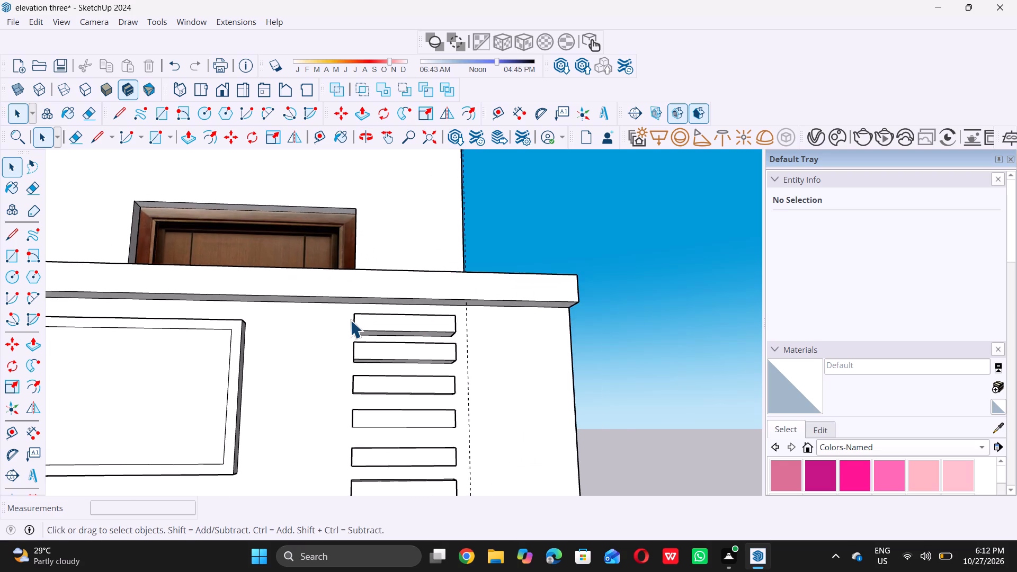
{"action": "scroll", "coordinate": [350, 320], "scroll_direction": "up", "scroll_amount": 1}
{"action": "scroll", "coordinate": [340, 333], "scroll_direction": "down", "scroll_amount": 3}
{"action": "middle_click_drag", "start_coordinate": [332, 343], "coordinate": [426, 370]}
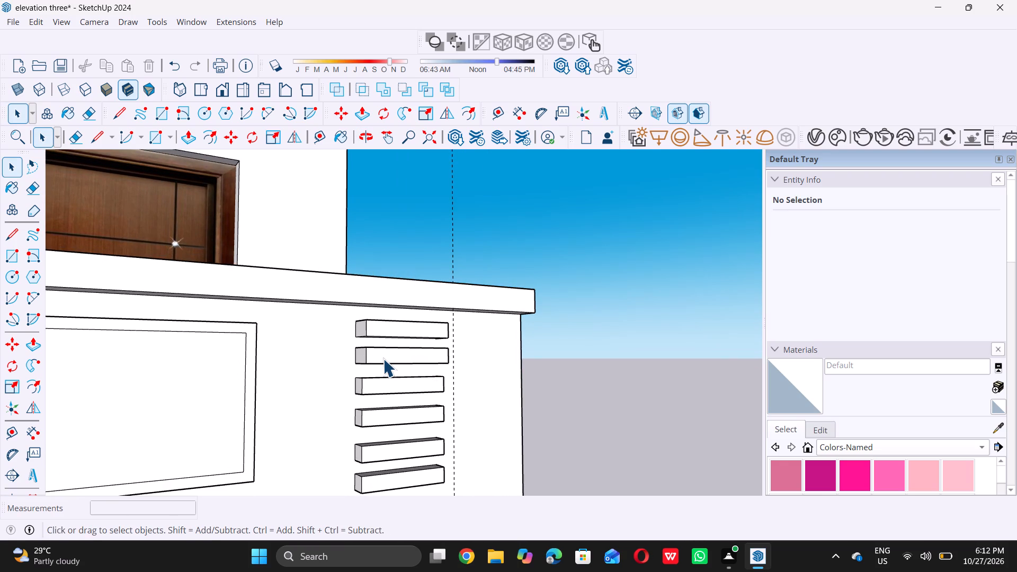
{"action": "scroll", "coordinate": [368, 350], "scroll_direction": "up", "scroll_amount": 4}
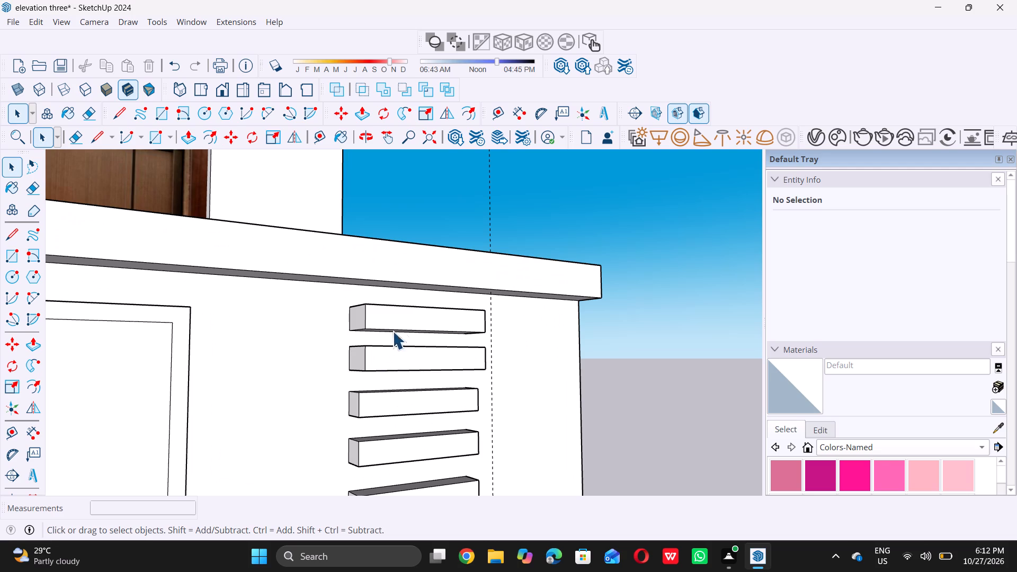
{"action": "left_click", "coordinate": [397, 317]}
{"action": "key", "text": "p"}
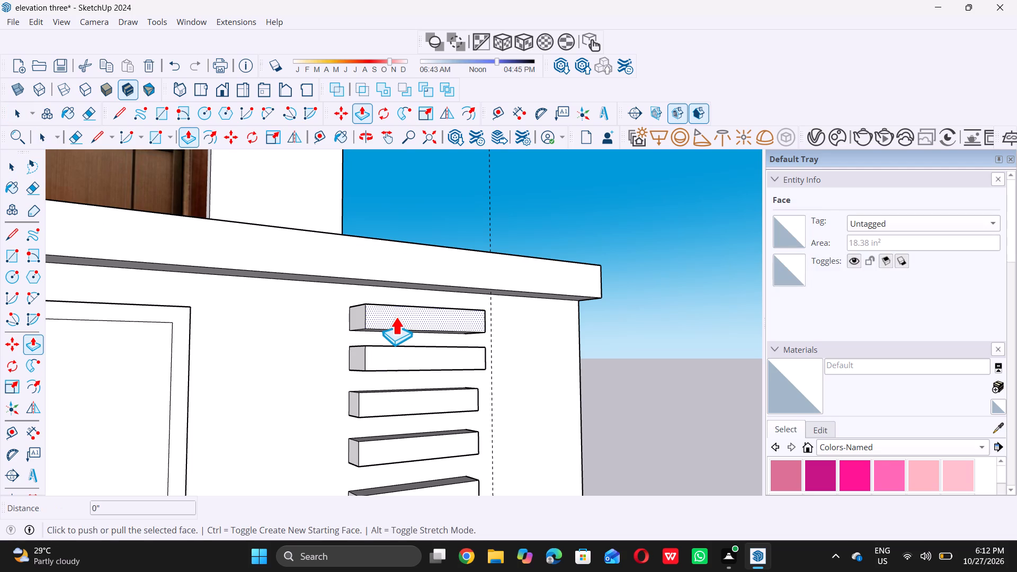
{"action": "left_click", "coordinate": [395, 316]}
{"action": "left_click", "coordinate": [394, 306]}
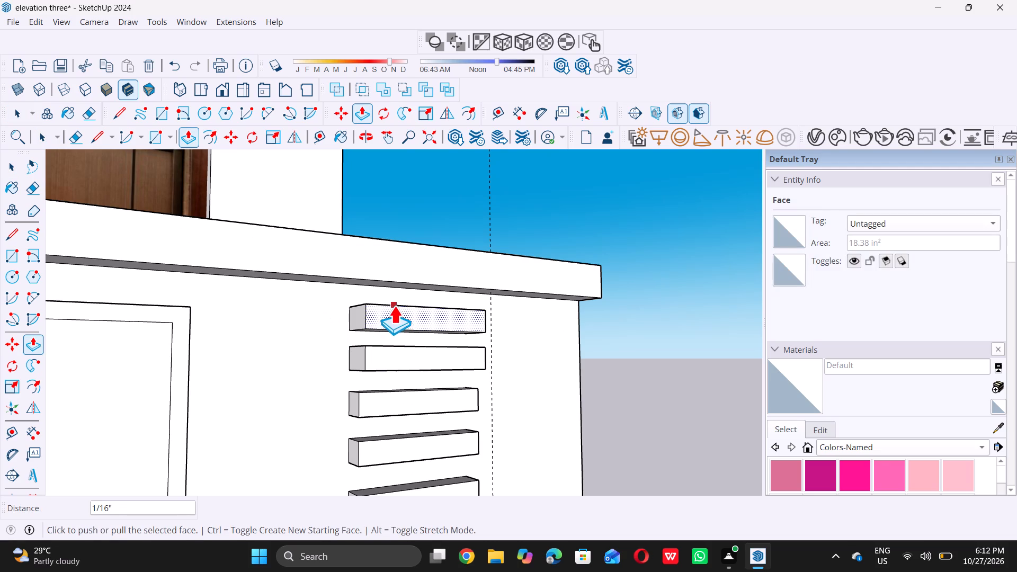
{"action": "left_click", "coordinate": [341, 311]}
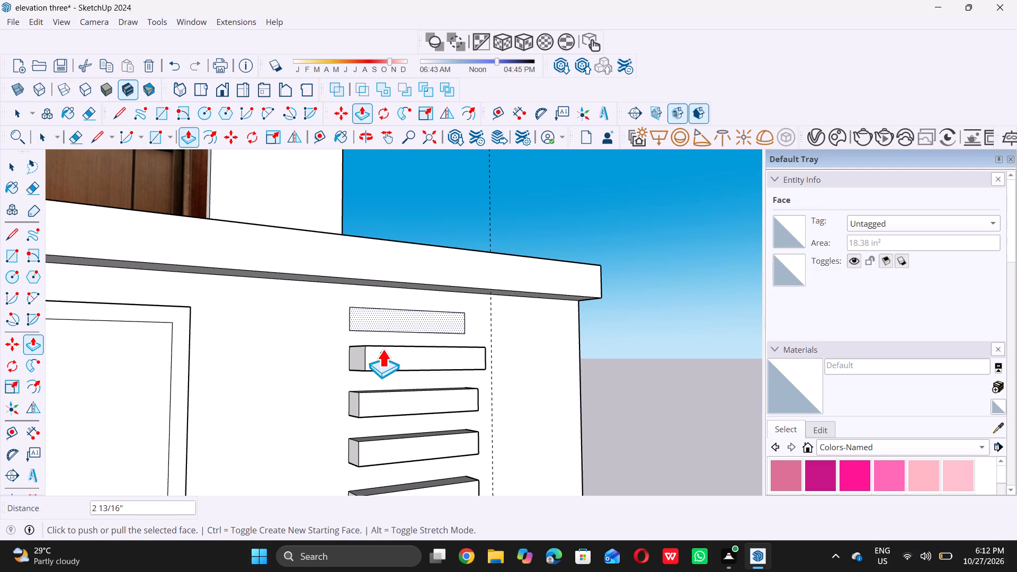
{"action": "left_click", "coordinate": [382, 349]}
{"action": "key", "text": "space"}
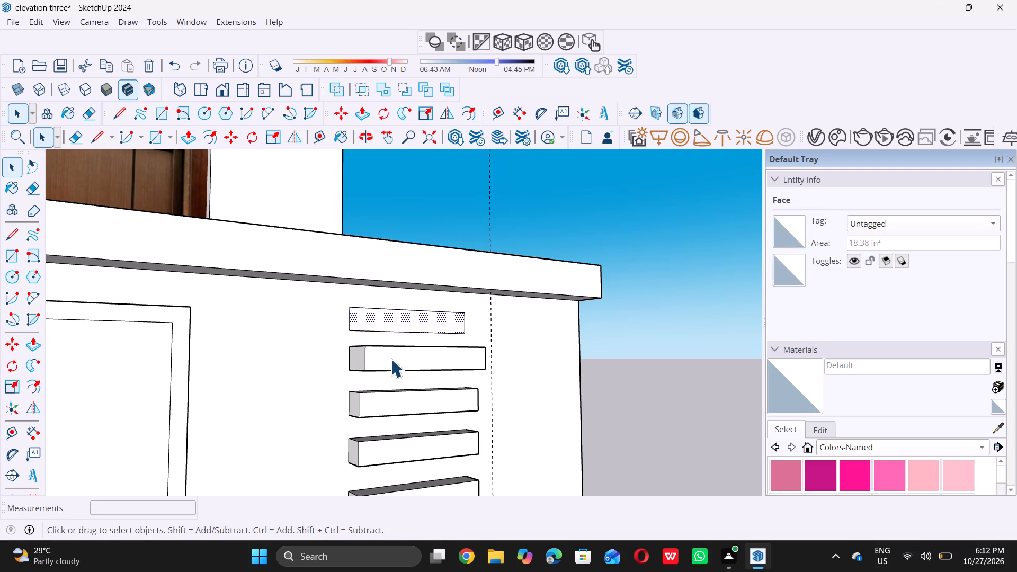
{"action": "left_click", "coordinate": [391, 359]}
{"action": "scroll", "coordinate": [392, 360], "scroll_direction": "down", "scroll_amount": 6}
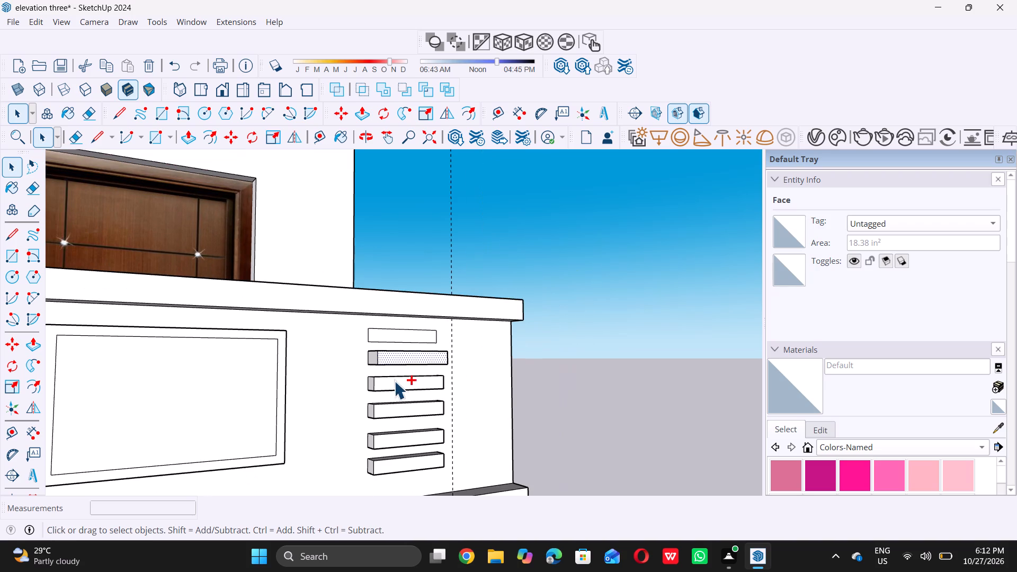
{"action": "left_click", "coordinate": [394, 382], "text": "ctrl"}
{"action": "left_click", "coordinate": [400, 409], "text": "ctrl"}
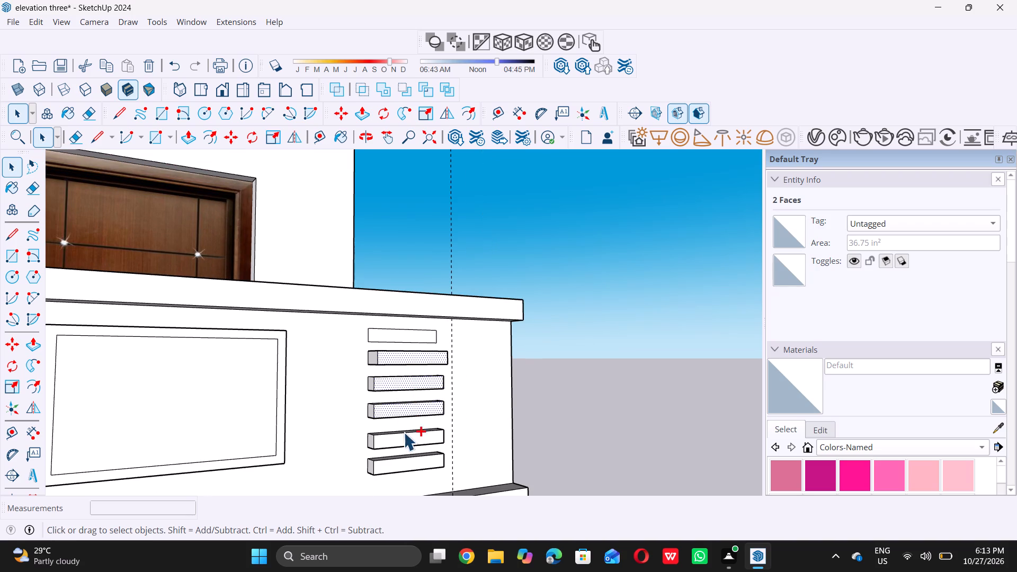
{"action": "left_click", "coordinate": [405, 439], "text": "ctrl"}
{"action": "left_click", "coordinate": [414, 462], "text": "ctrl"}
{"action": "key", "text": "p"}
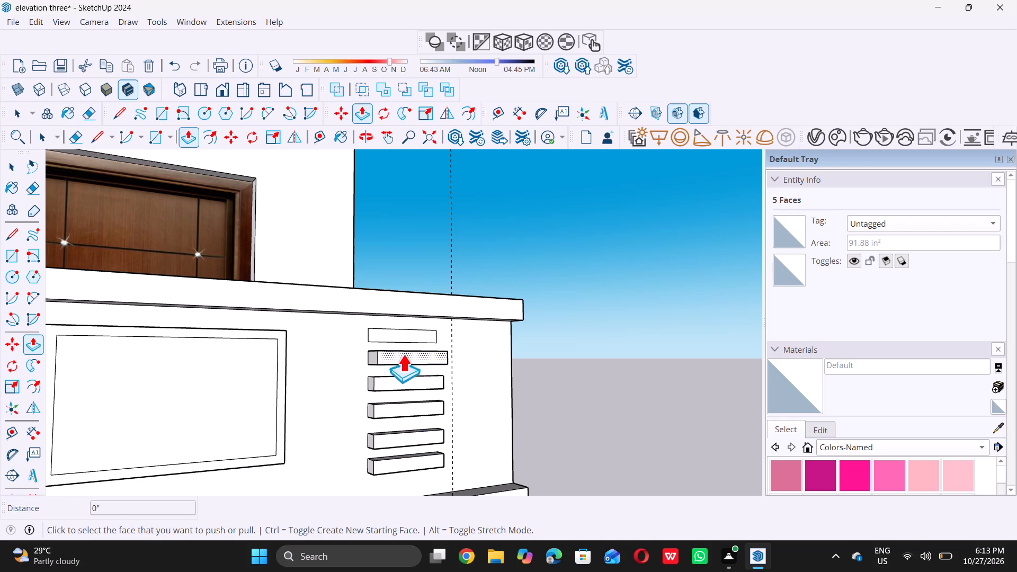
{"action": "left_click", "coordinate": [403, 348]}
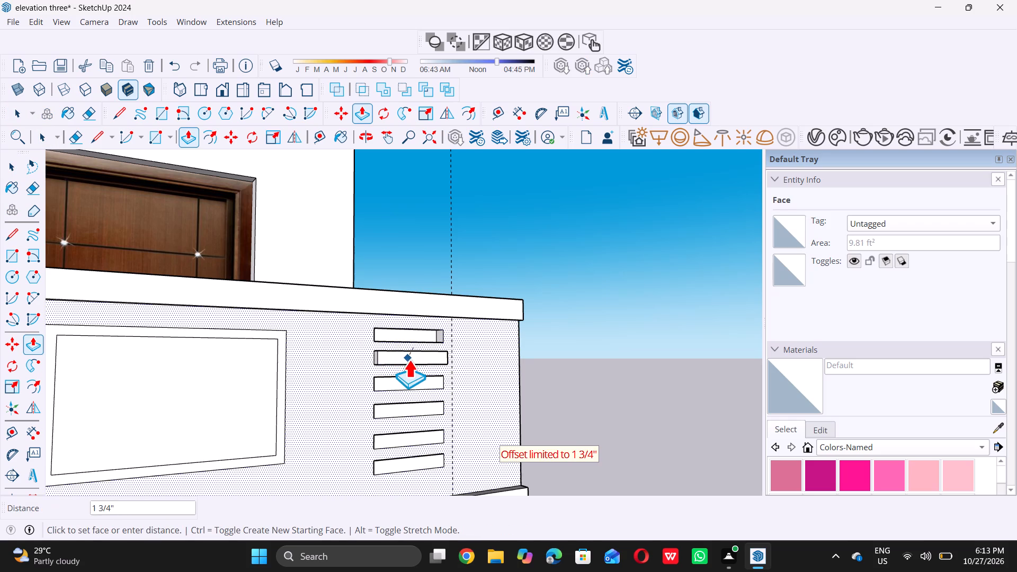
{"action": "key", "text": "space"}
Push the second balcony slat's front face back 2 3/4", flush with the wall.
{"action": "scroll", "coordinate": [381, 363], "scroll_direction": "up", "scroll_amount": 5}
{"action": "left_click", "coordinate": [395, 356]}
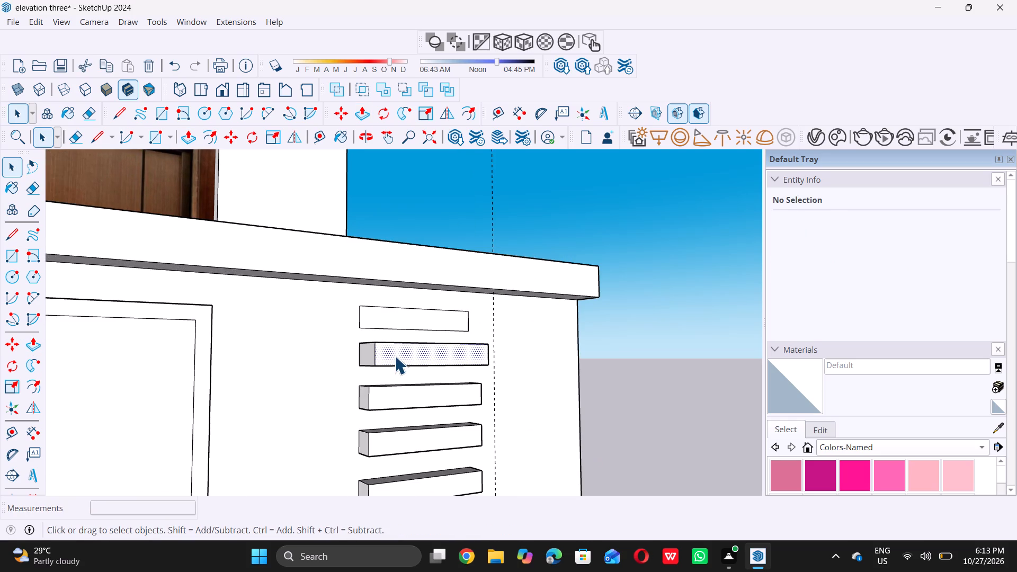
{"action": "key", "text": "p"}
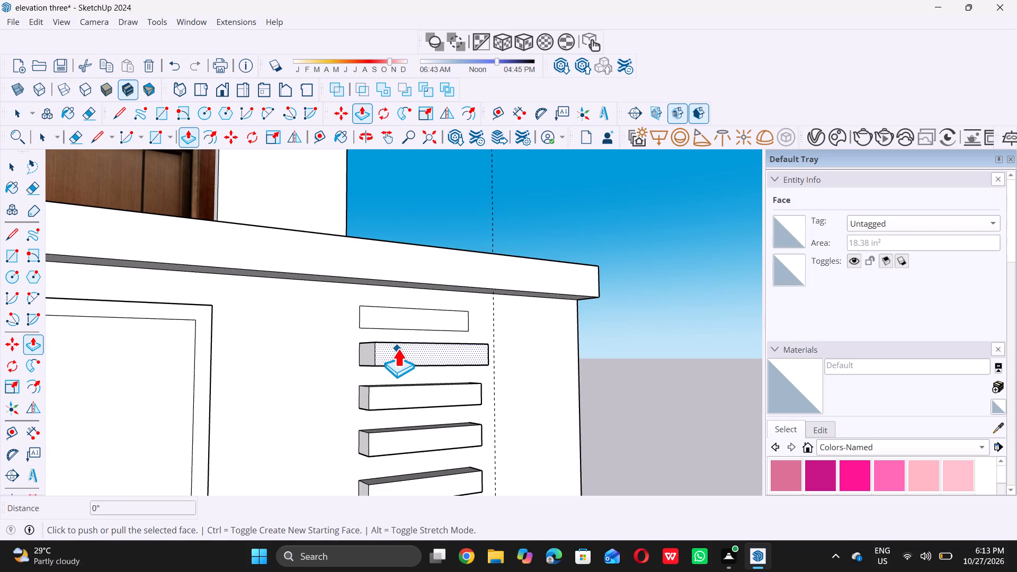
{"action": "left_click", "coordinate": [398, 348]}
{"action": "left_click", "coordinate": [347, 353]}
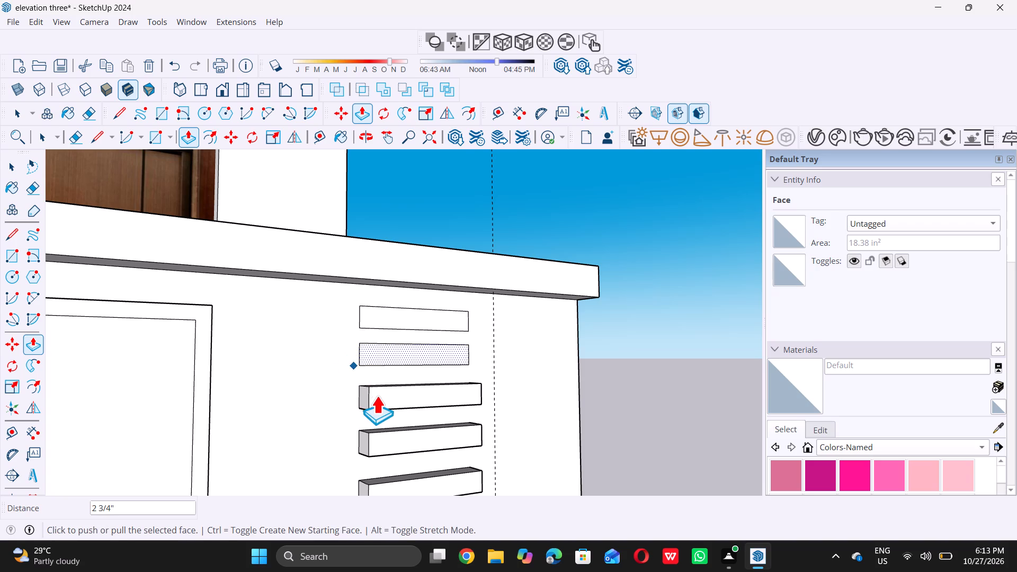
{"action": "left_click", "coordinate": [382, 391]}
{"action": "key", "text": "space"}
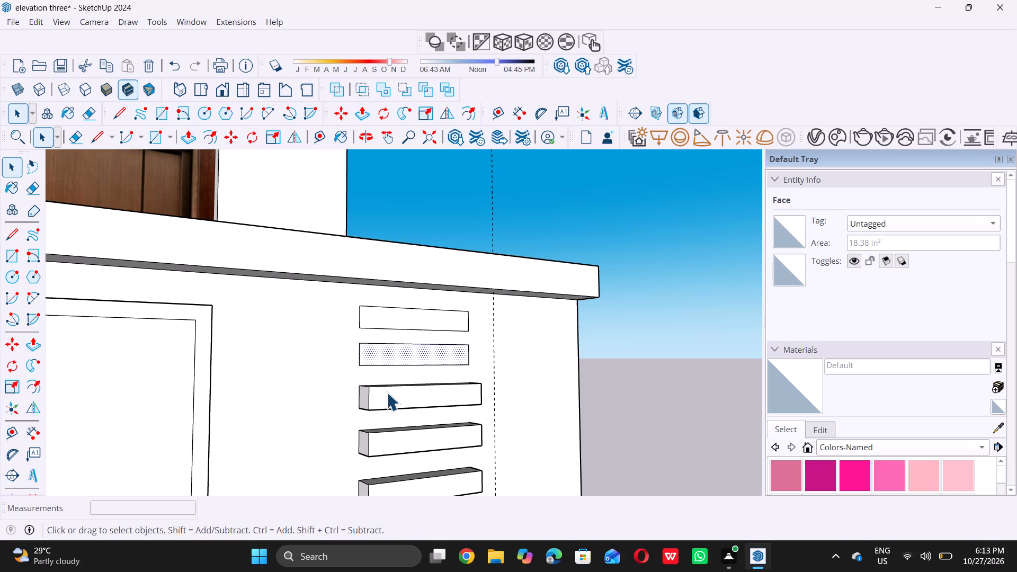
Push the third balcony slat's front face back 1 3/4", flush with the wall.
{"action": "left_click", "coordinate": [386, 396]}
{"action": "key", "text": "p"}
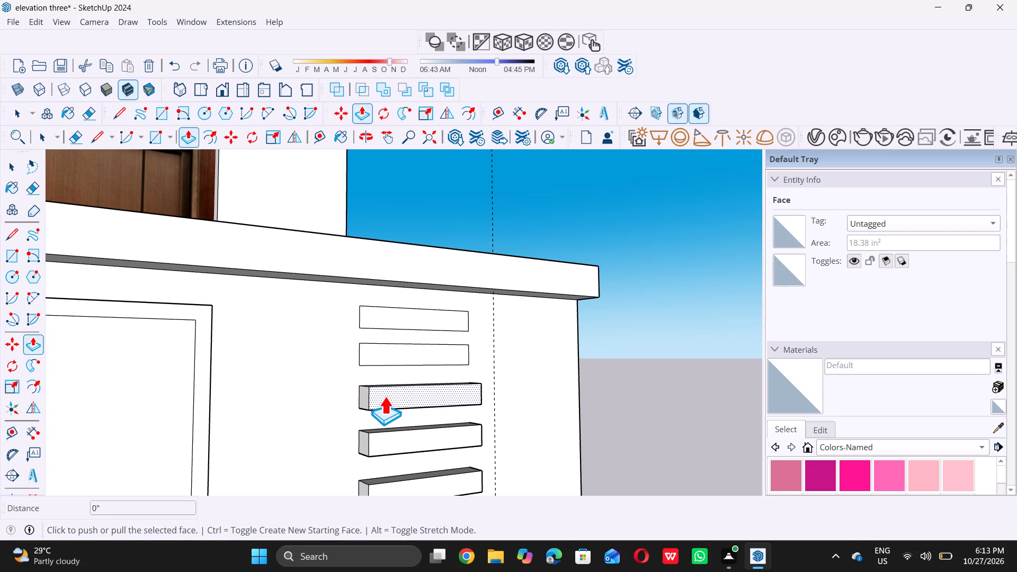
{"action": "left_click", "coordinate": [385, 396]}
{"action": "left_click", "coordinate": [354, 387]}
{"action": "scroll", "coordinate": [362, 383], "scroll_direction": "down", "scroll_amount": 7}
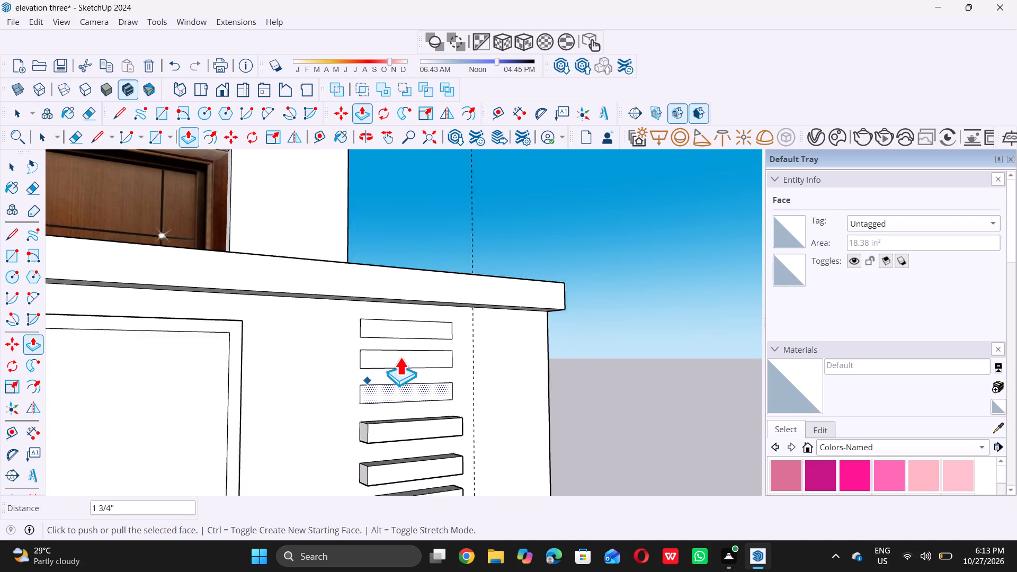
{"action": "scroll", "coordinate": [400, 357], "scroll_direction": "down", "scroll_amount": 2}
{"action": "scroll", "coordinate": [366, 431], "scroll_direction": "up", "scroll_amount": 9}
{"action": "key", "text": "space"}
Push the fourth balcony slat's front face back 1 3/4", flush with the wall.
{"action": "left_click", "coordinate": [415, 392]}
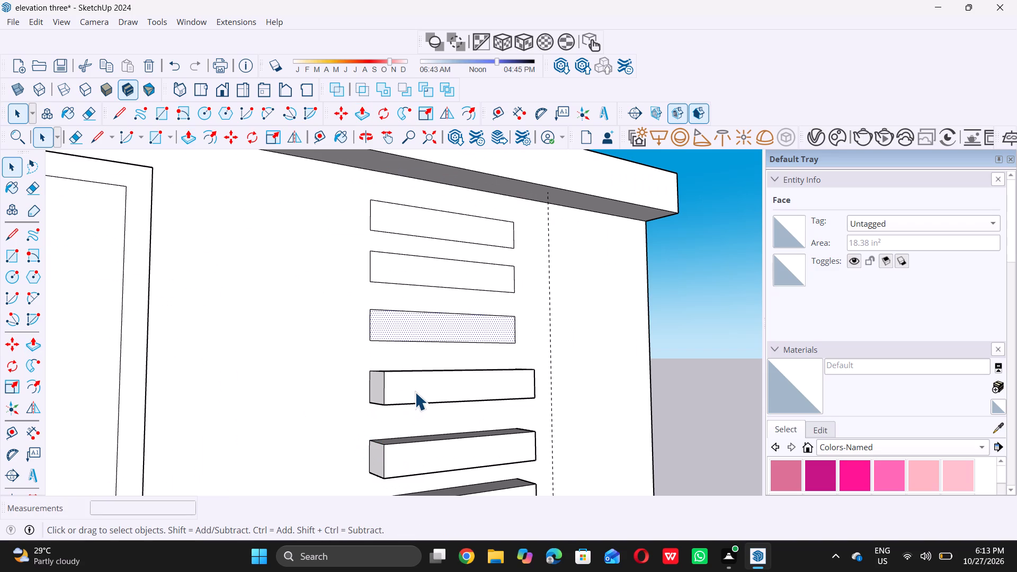
{"action": "key", "text": "p"}
{"action": "left_click", "coordinate": [414, 390]}
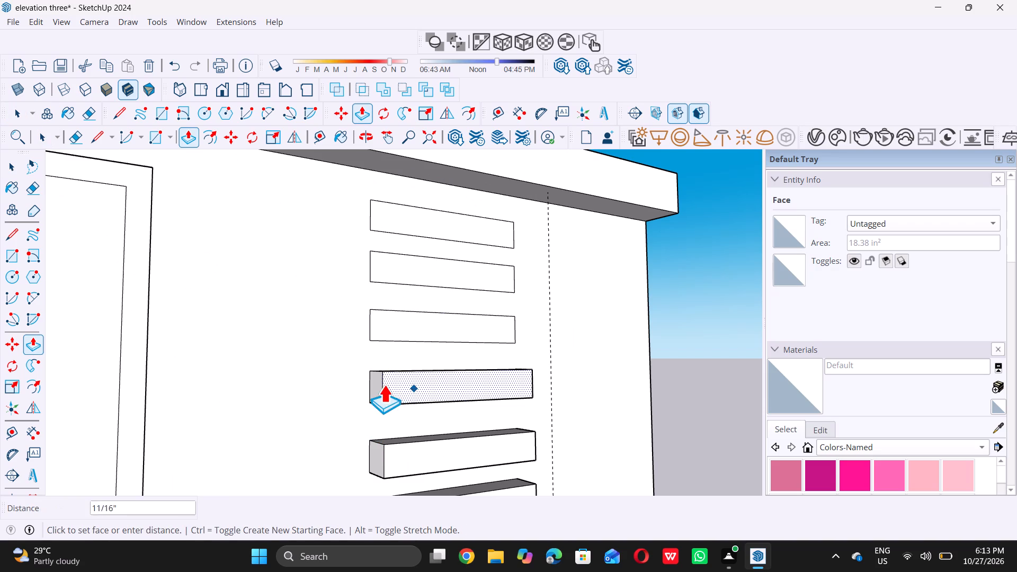
{"action": "left_click", "coordinate": [358, 387]}
{"action": "scroll", "coordinate": [390, 374], "scroll_direction": "down", "scroll_amount": 6}
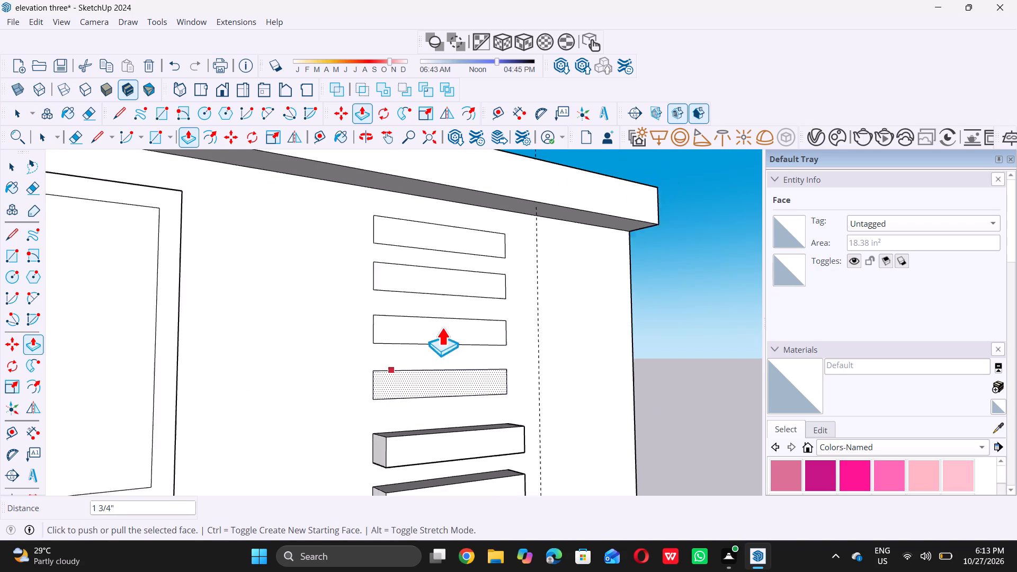
{"action": "scroll", "coordinate": [442, 327], "scroll_direction": "down", "scroll_amount": 13}
{"action": "scroll", "coordinate": [409, 388], "scroll_direction": "up", "scroll_amount": 9}
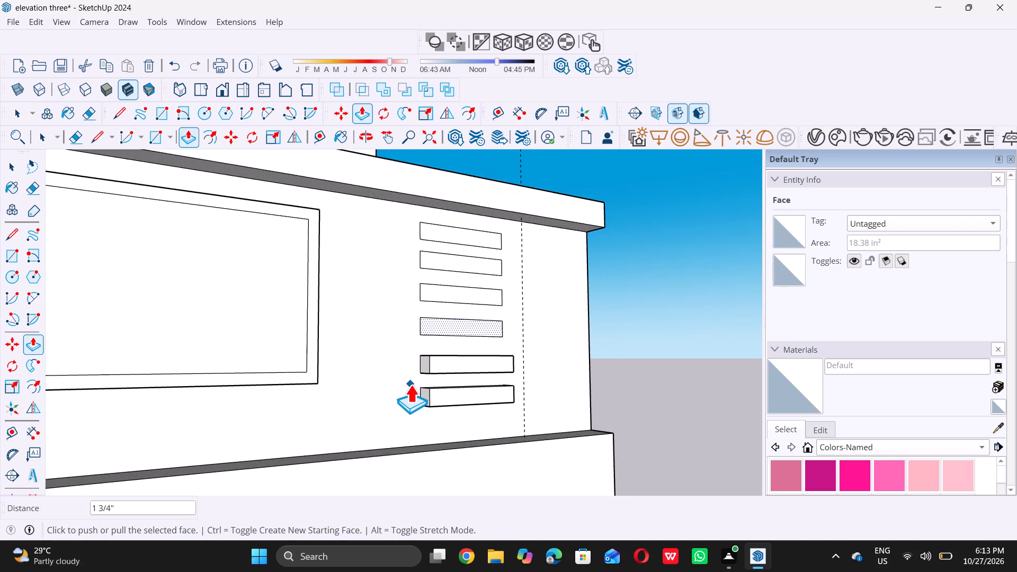
{"action": "scroll", "coordinate": [411, 385], "scroll_direction": "up", "scroll_amount": 5}
{"action": "key", "text": "space"}
Push the fifth balcony slat's front face back 1 3/4", flush with the wall.
{"action": "left_click", "coordinate": [493, 339]}
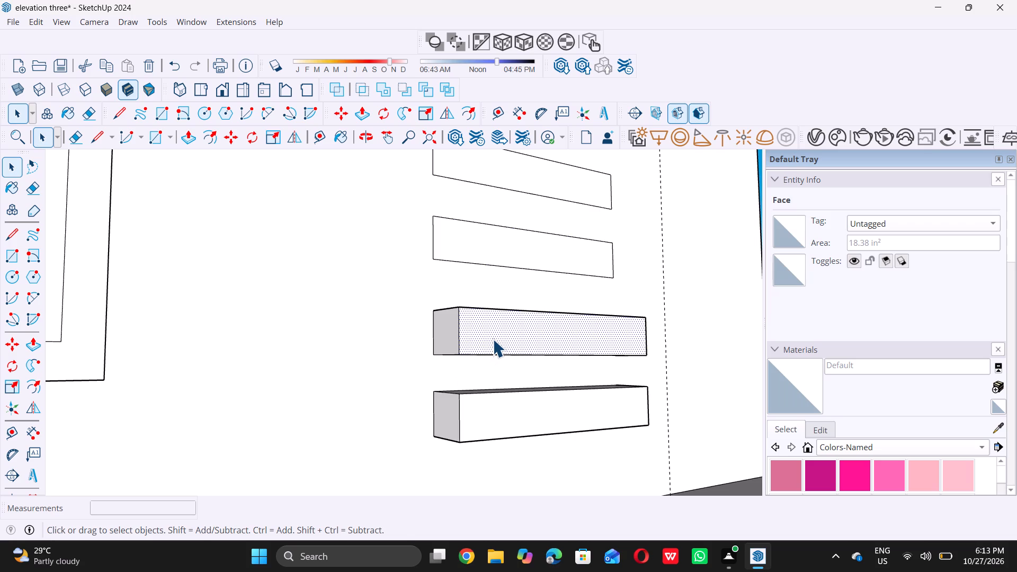
{"action": "key", "text": "p"}
{"action": "left_click", "coordinate": [494, 337]}
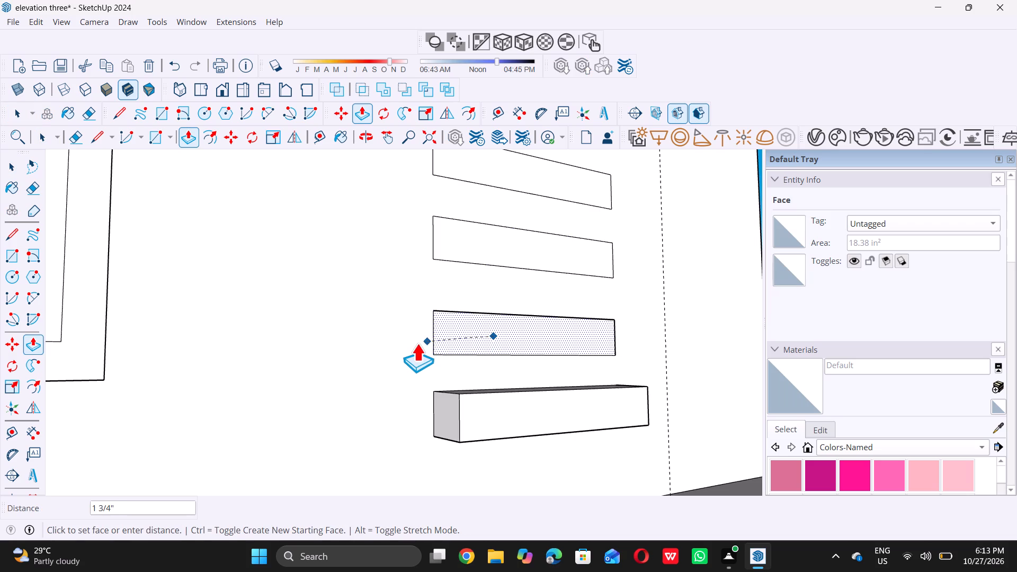
{"action": "left_click", "coordinate": [417, 338]}
{"action": "key", "text": "space"}
Push the lowest balcony slat's front face back 1 3/4", flush with the wall.
{"action": "scroll", "coordinate": [468, 344], "scroll_direction": "down", "scroll_amount": 6}
{"action": "scroll", "coordinate": [447, 411], "scroll_direction": "up", "scroll_amount": 2}
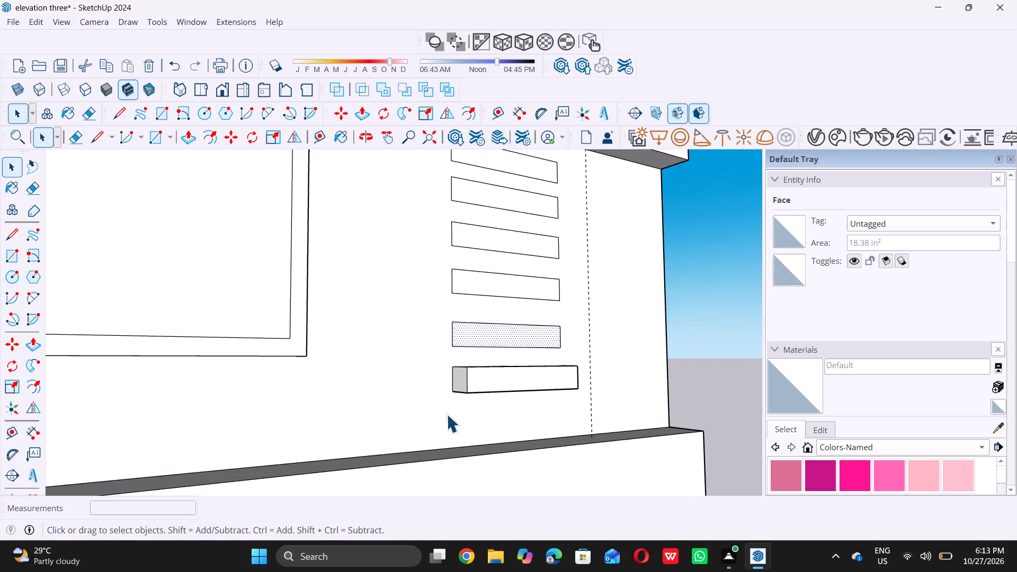
{"action": "scroll", "coordinate": [447, 414], "scroll_direction": "up", "scroll_amount": 8}
{"action": "left_click", "coordinate": [522, 345]}
{"action": "key", "text": "p"}
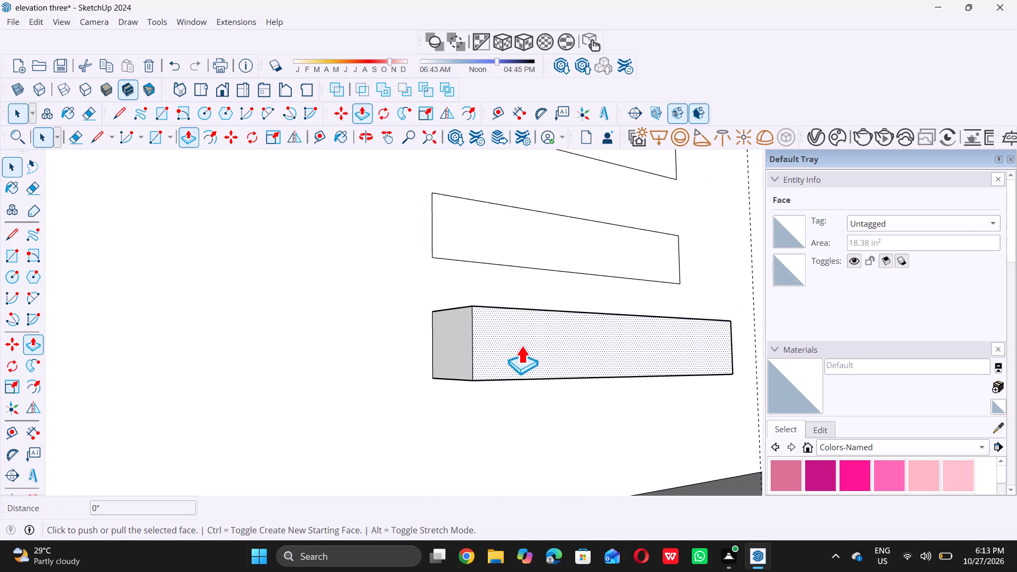
{"action": "left_click", "coordinate": [521, 343]}
{"action": "left_click", "coordinate": [417, 353]}
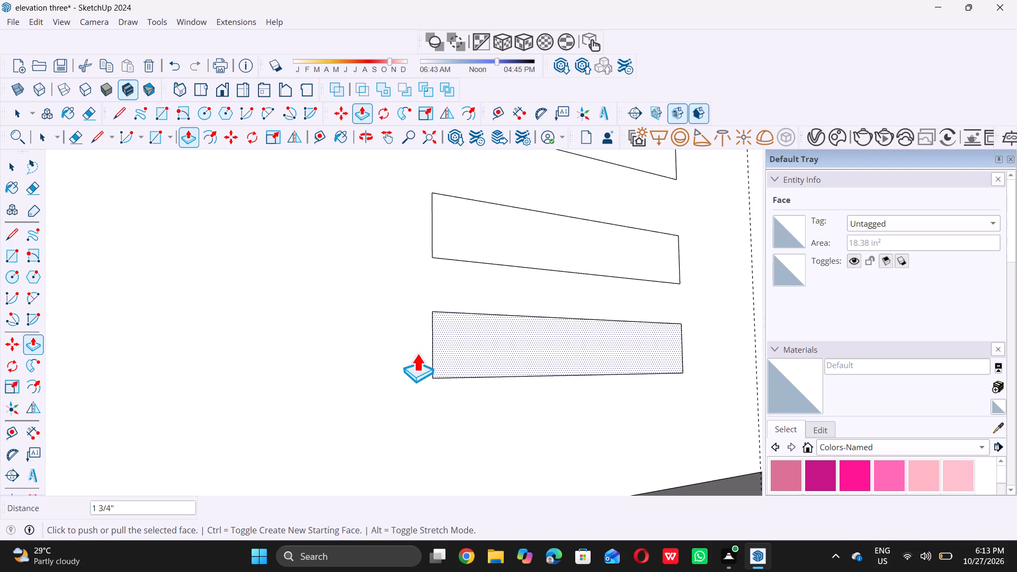
{"action": "key", "text": "space"}
Select all edges of the six flattened balcony slat outlines and move them about 4 5/16" along the wall toward the framed panel.
{"action": "scroll", "coordinate": [381, 464], "scroll_direction": "down", "scroll_amount": 20}
{"action": "scroll", "coordinate": [381, 464], "scroll_direction": "down", "scroll_amount": 4}
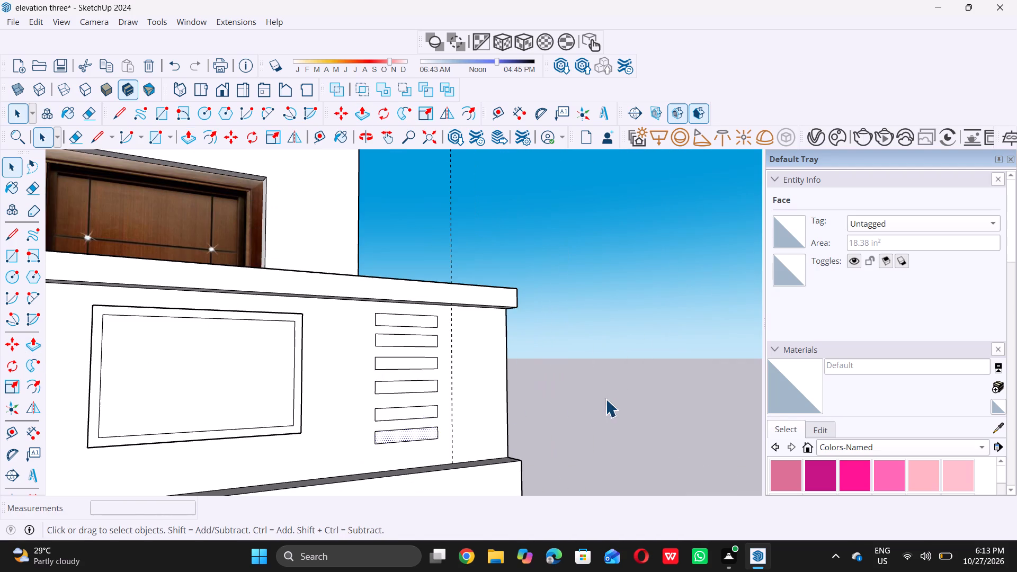
{"action": "left_click", "coordinate": [610, 392]}
{"action": "scroll", "coordinate": [447, 369], "scroll_direction": "up", "scroll_amount": 6}
{"action": "scroll", "coordinate": [436, 355], "scroll_direction": "down", "scroll_amount": 15}
{"action": "middle_click_drag", "start_coordinate": [434, 362], "coordinate": [403, 397]}
{"action": "scroll", "coordinate": [421, 378], "scroll_direction": "up", "scroll_amount": 5}
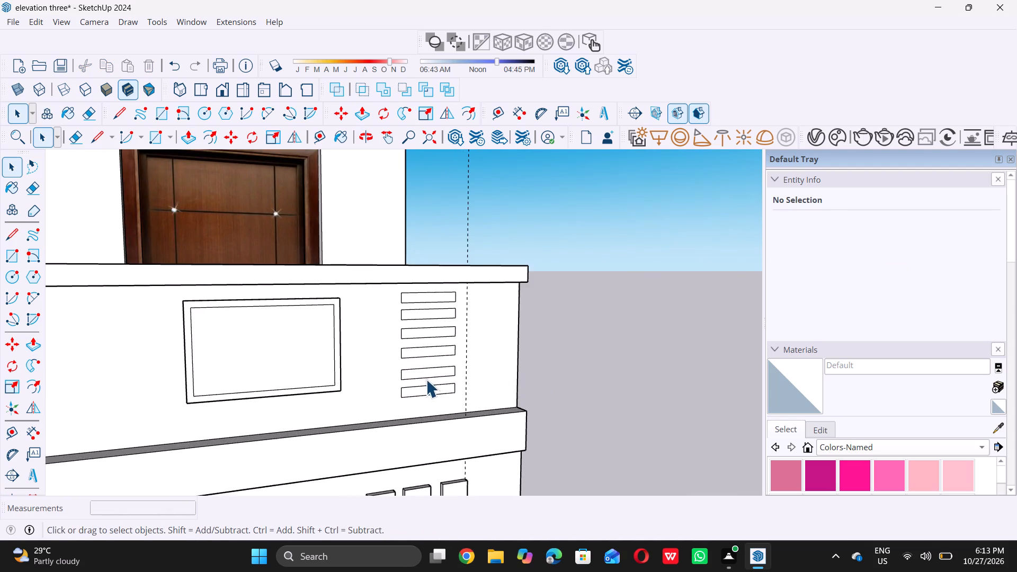
{"action": "scroll", "coordinate": [433, 375], "scroll_direction": "up", "scroll_amount": 6}
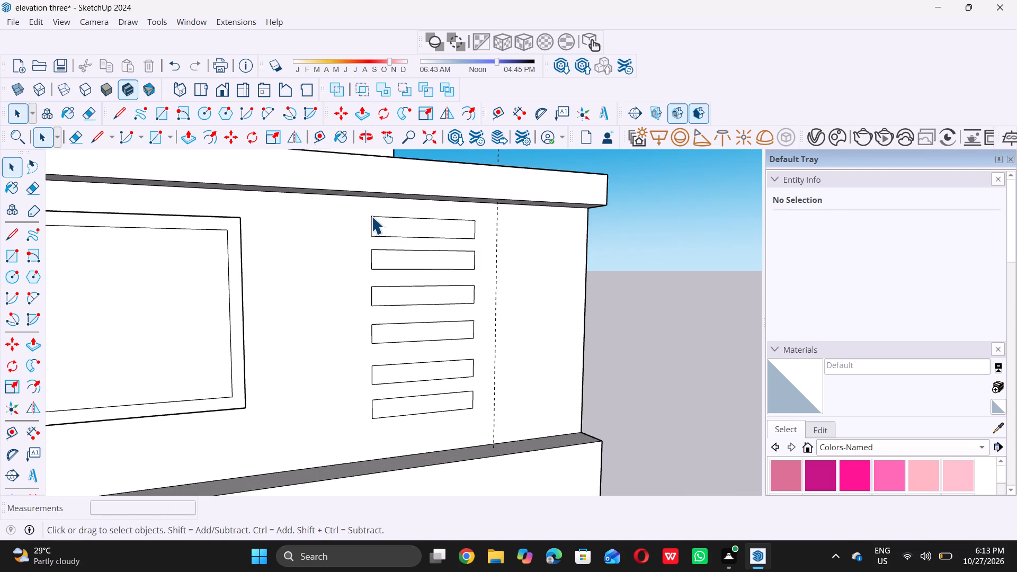
{"action": "left_click_drag", "start_coordinate": [362, 213], "coordinate": [371, 246]}
{"action": "left_click_drag", "start_coordinate": [371, 246], "coordinate": [383, 424]}
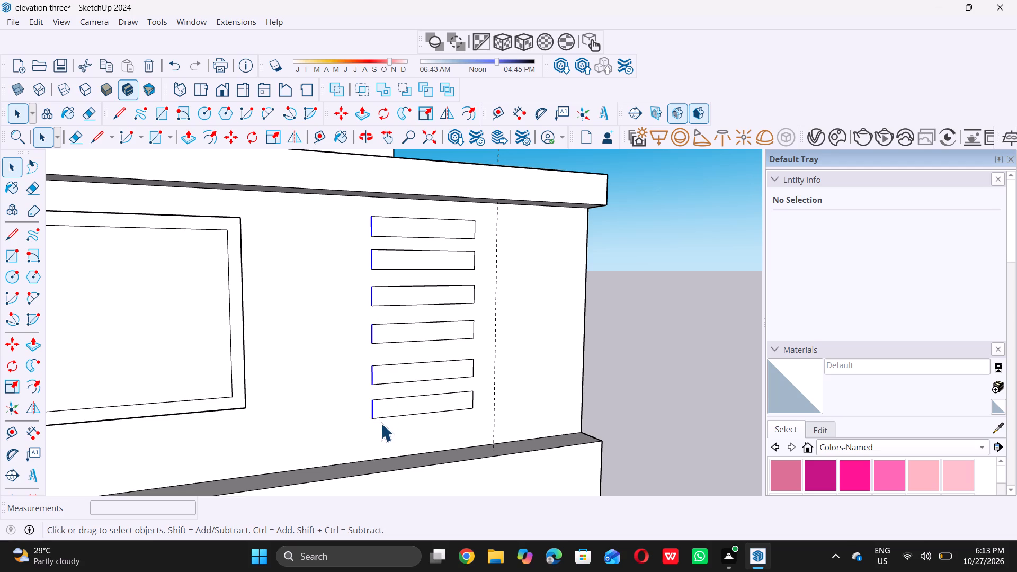
{"action": "middle_click_drag", "start_coordinate": [440, 361], "coordinate": [387, 371]}
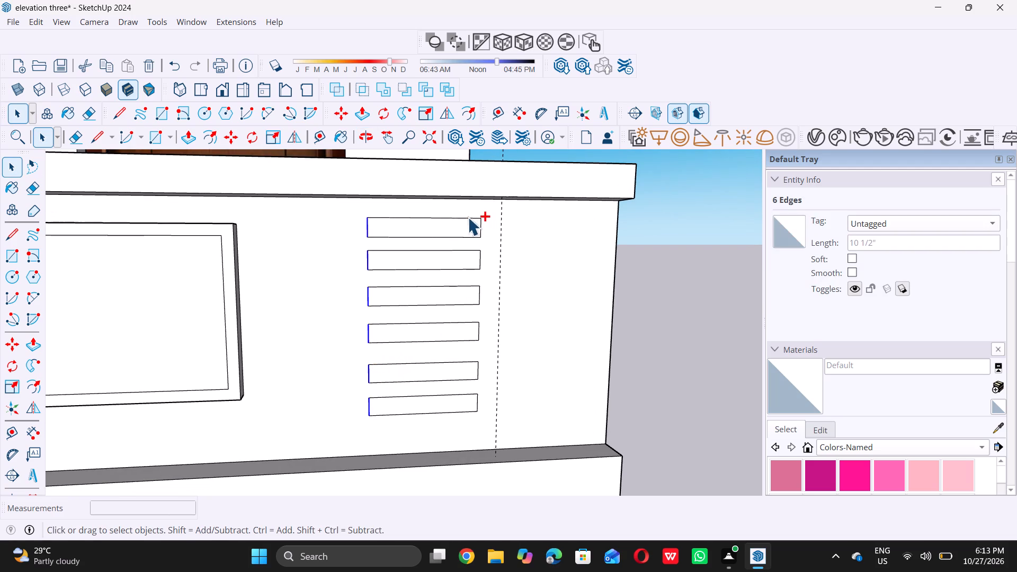
{"action": "left_click_drag", "start_coordinate": [459, 211], "coordinate": [483, 437], "text": "ctrl"}
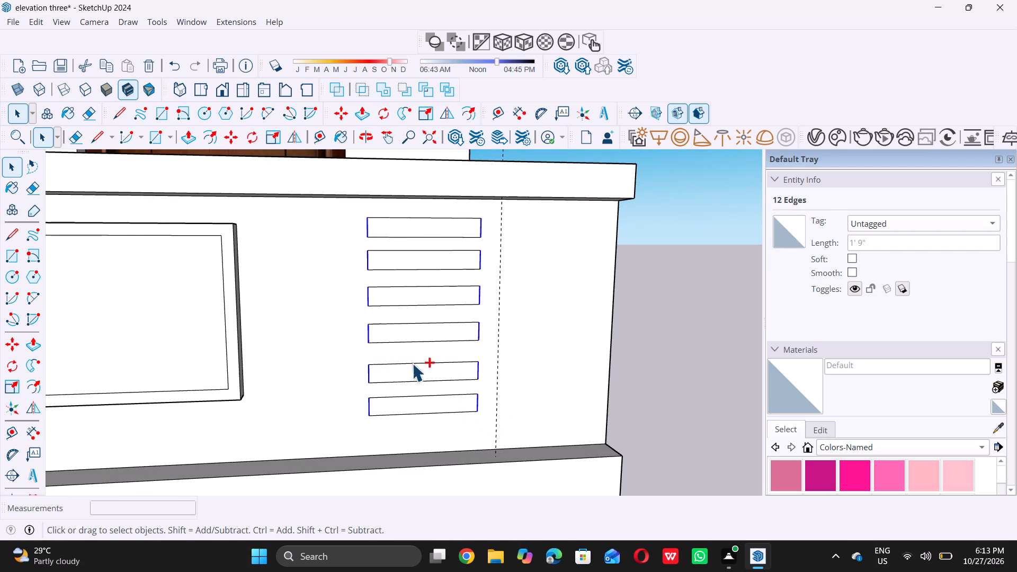
{"action": "left_click", "coordinate": [396, 219], "text": "ctrl"}
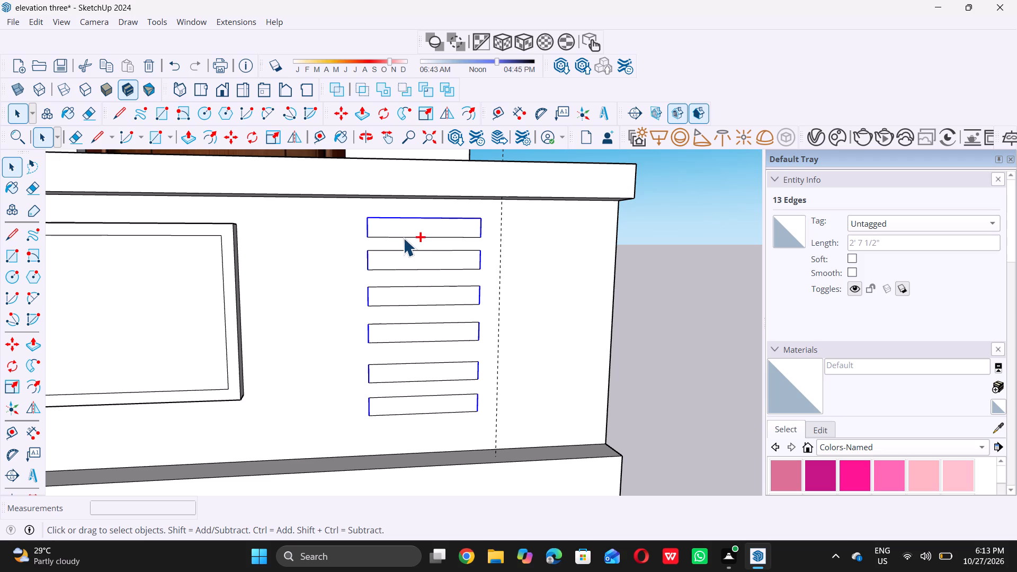
{"action": "left_click", "coordinate": [403, 238], "text": "ctrl"}
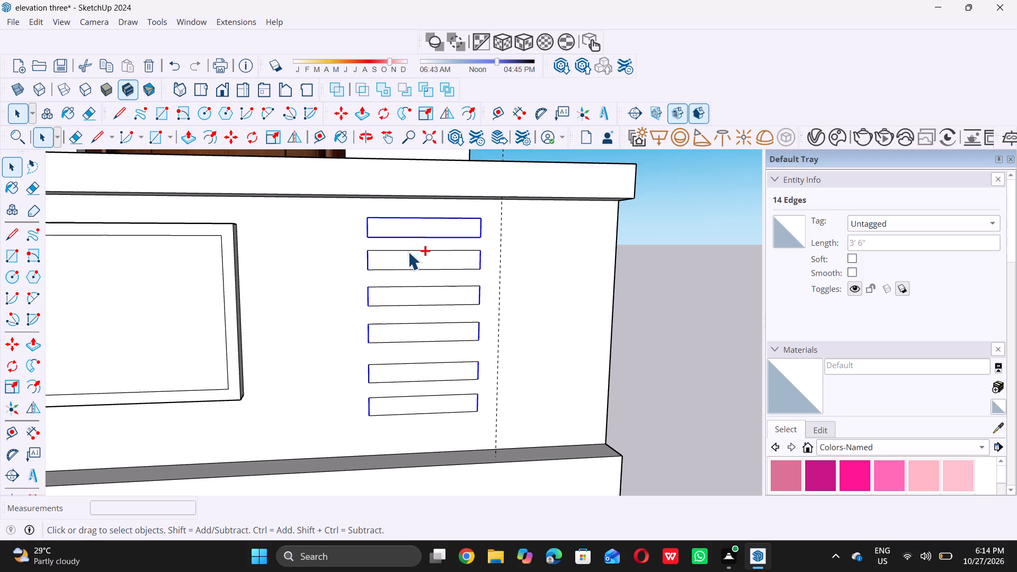
{"action": "left_click", "coordinate": [408, 252], "text": "ctrl"}
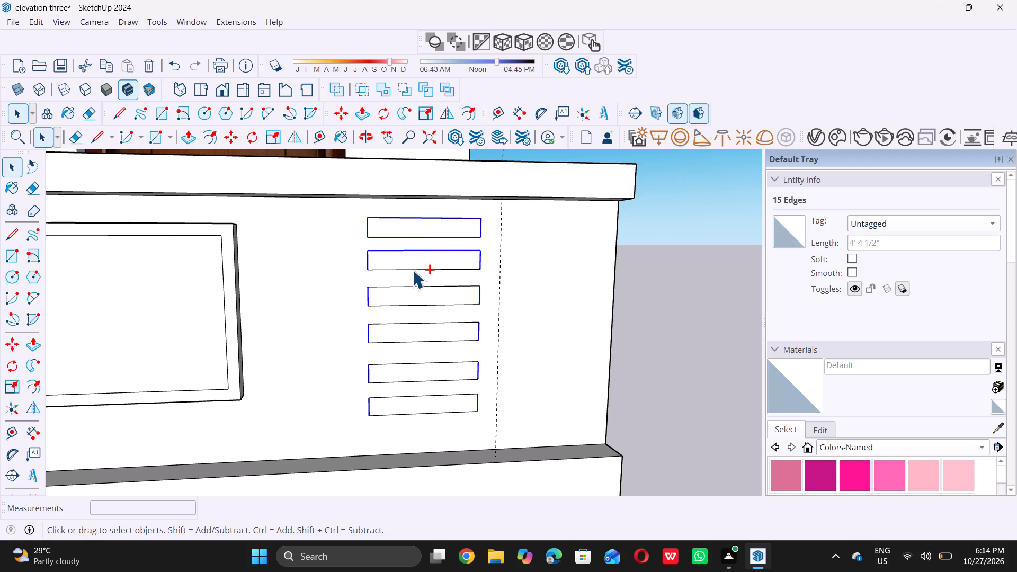
{"action": "left_click", "coordinate": [413, 270], "text": "ctrl"}
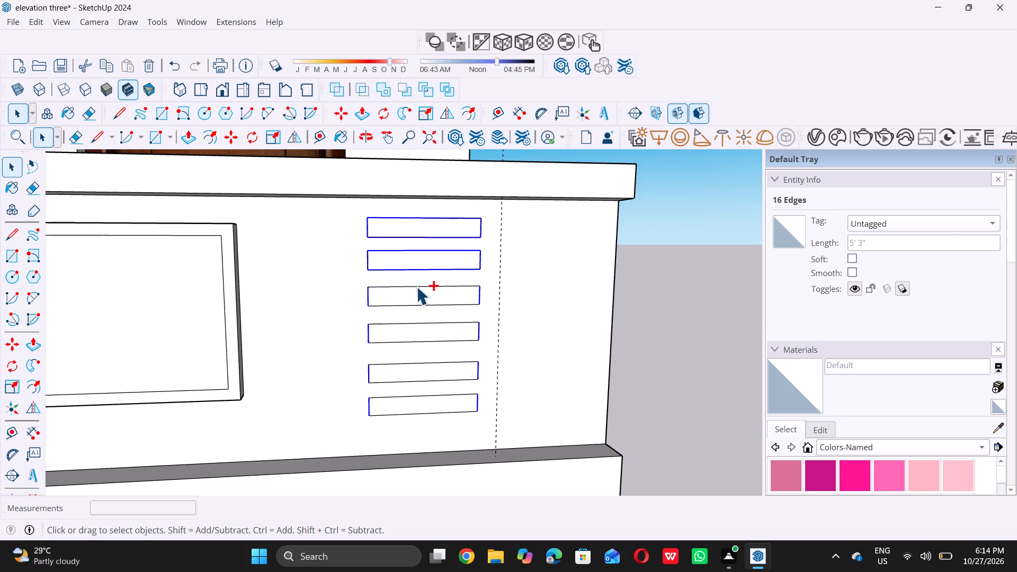
{"action": "left_click", "coordinate": [417, 287], "text": "ctrl"}
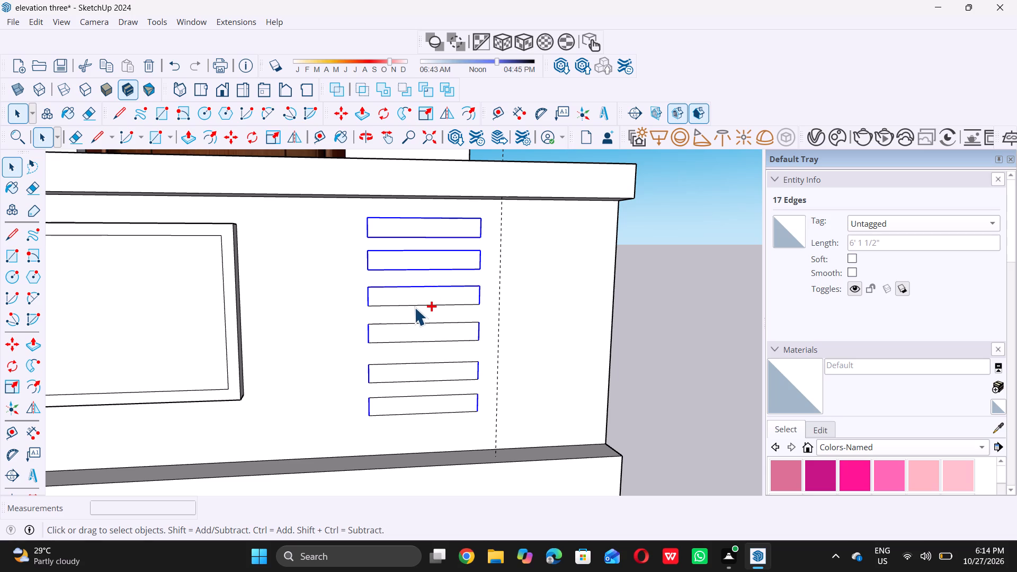
{"action": "left_click", "coordinate": [414, 306], "text": "ctrl"}
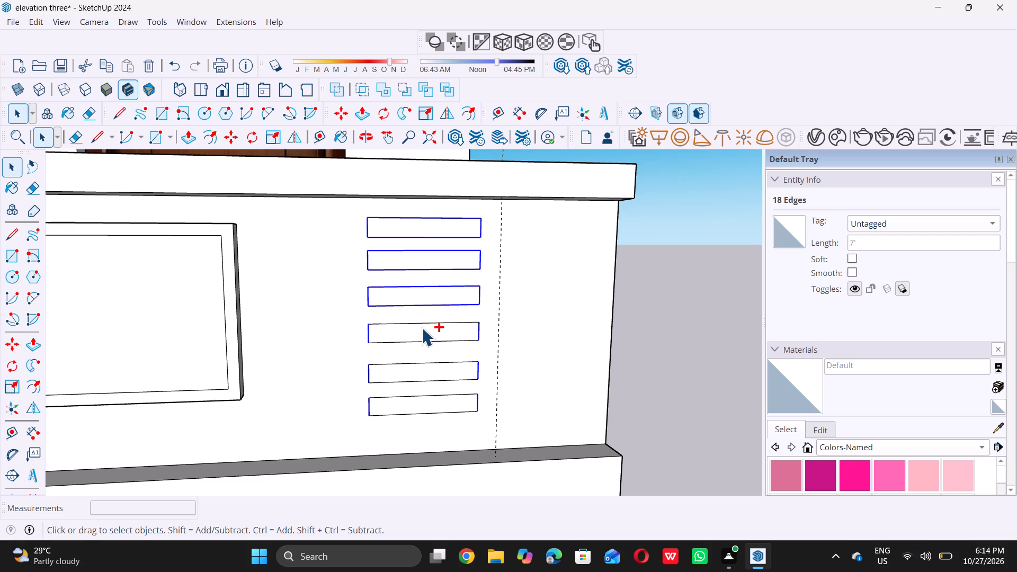
{"action": "left_click", "coordinate": [424, 326], "text": "ctrl"}
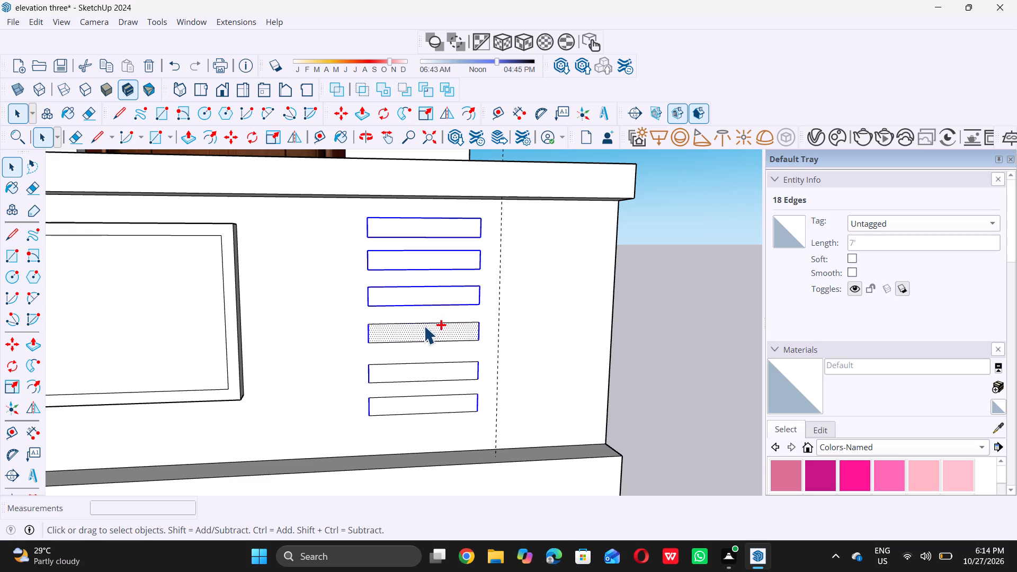
{"action": "left_click", "coordinate": [422, 329], "text": "shift"}
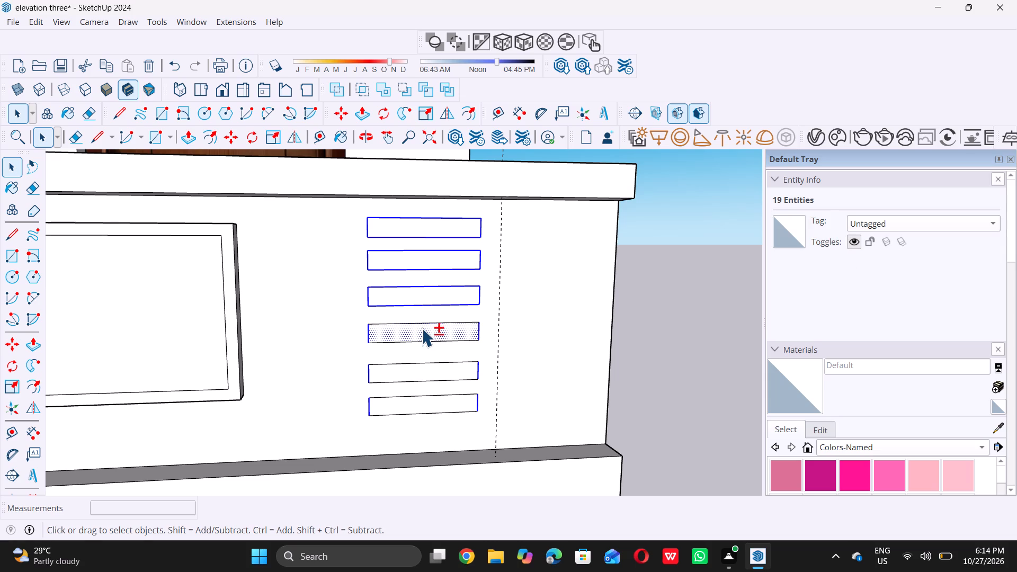
{"action": "scroll", "coordinate": [418, 326], "scroll_direction": "up", "scroll_amount": 5, "text": "ctrl"}
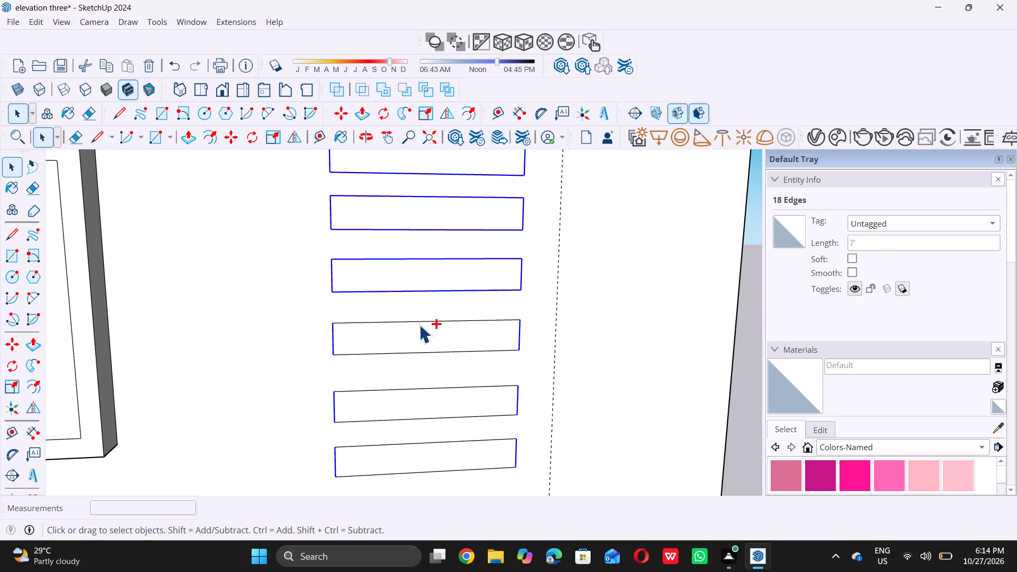
{"action": "left_click", "coordinate": [421, 323], "text": "ctrl"}
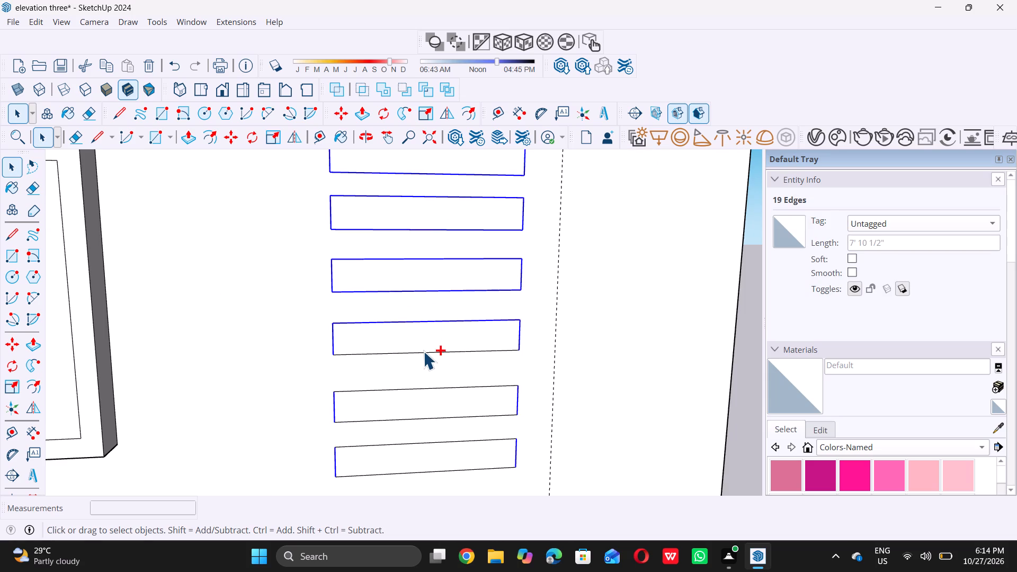
{"action": "left_click", "coordinate": [425, 352], "text": "ctrl"}
{"action": "scroll", "coordinate": [426, 349], "scroll_direction": "down", "scroll_amount": 10, "text": "ctrl"}
{"action": "scroll", "coordinate": [395, 361], "scroll_direction": "up", "scroll_amount": 15, "text": "ctrl"}
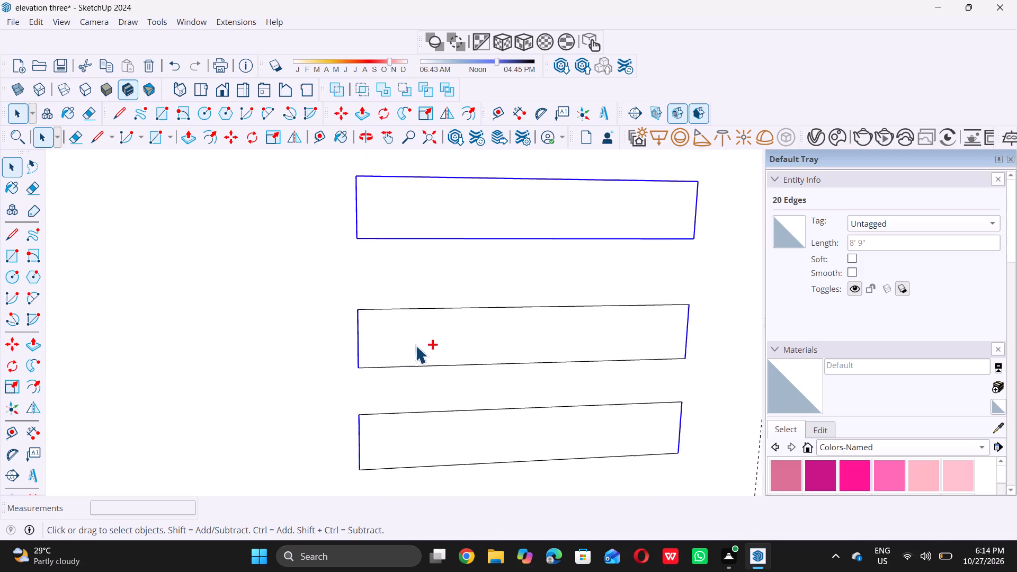
{"action": "left_click", "coordinate": [463, 304], "text": "ctrl"}
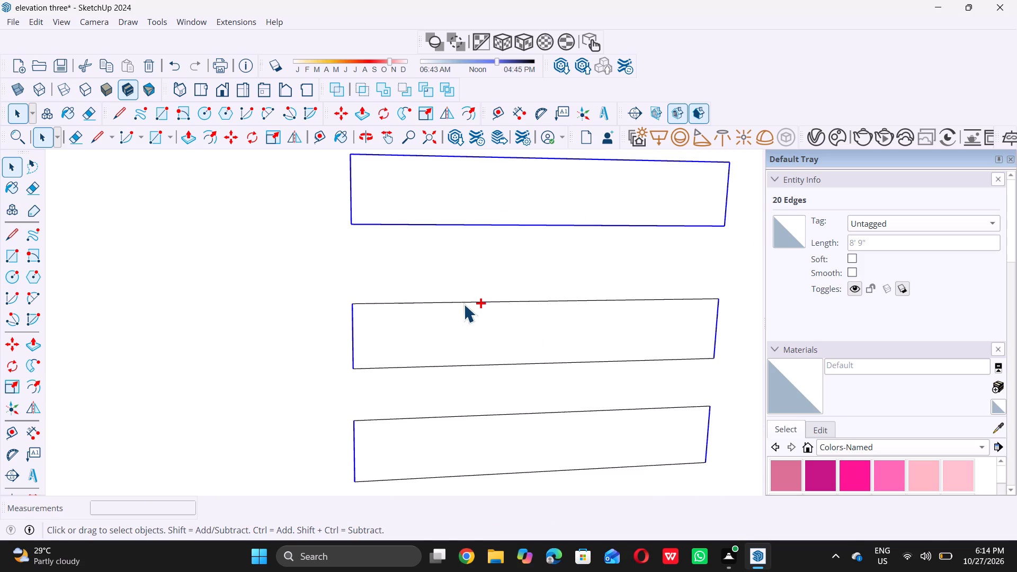
{"action": "left_click", "coordinate": [464, 365], "text": "ctrl"}
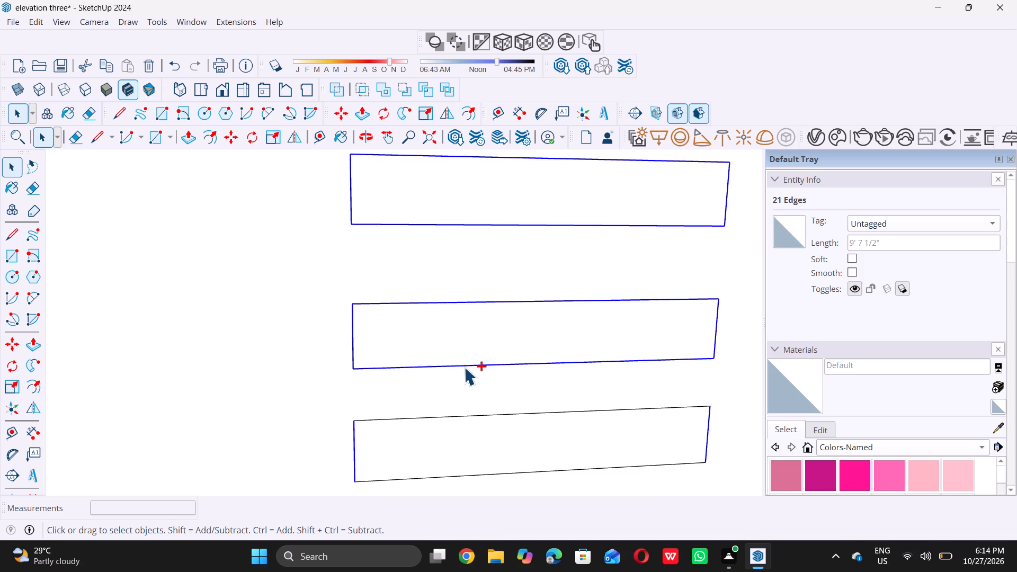
{"action": "left_click", "coordinate": [463, 417], "text": "ctrl"}
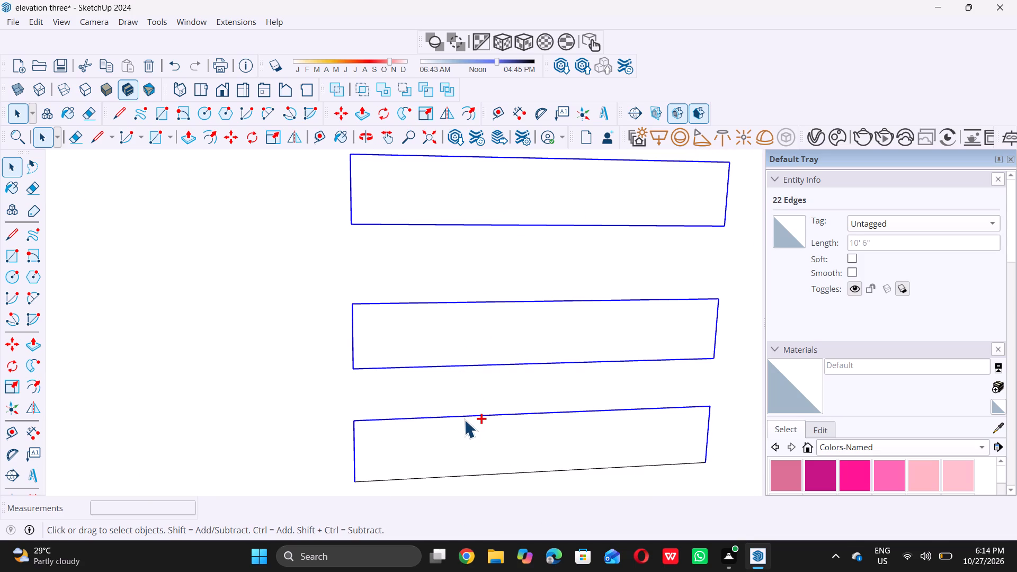
{"action": "left_click", "coordinate": [458, 479], "text": "ctrl"}
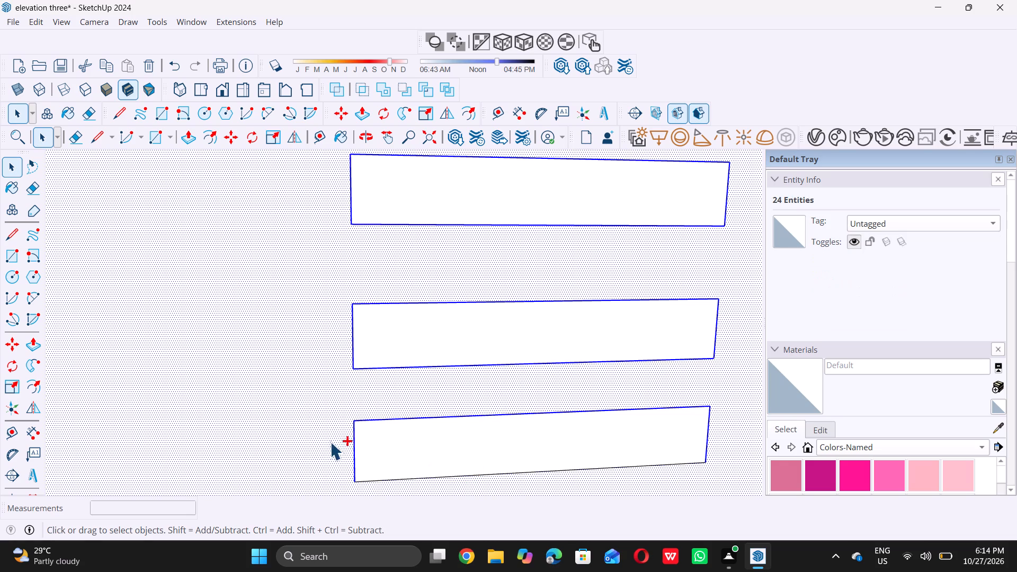
{"action": "left_click", "coordinate": [299, 409], "text": "shift"}
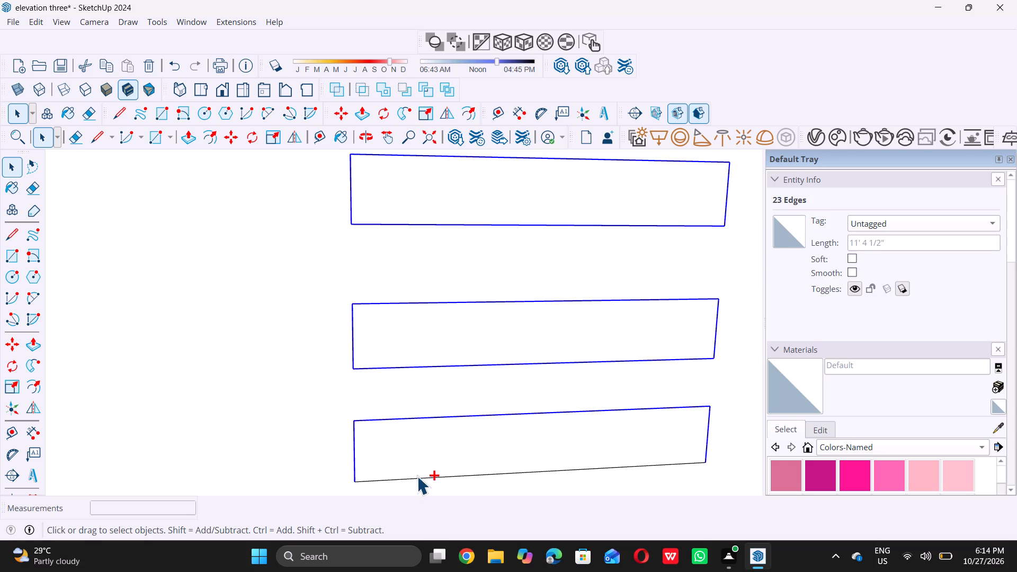
{"action": "left_click", "coordinate": [418, 479], "text": "ctrl"}
{"action": "scroll", "coordinate": [403, 487], "scroll_direction": "down", "scroll_amount": 5, "text": "ctrl"}
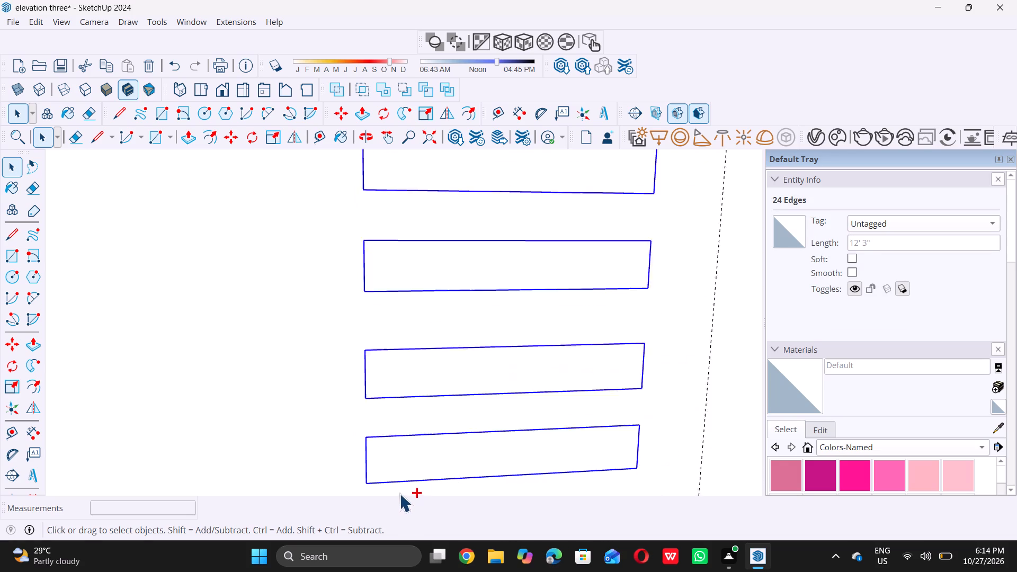
{"action": "scroll", "coordinate": [399, 494], "scroll_direction": "down", "scroll_amount": 9, "text": "ctrl"}
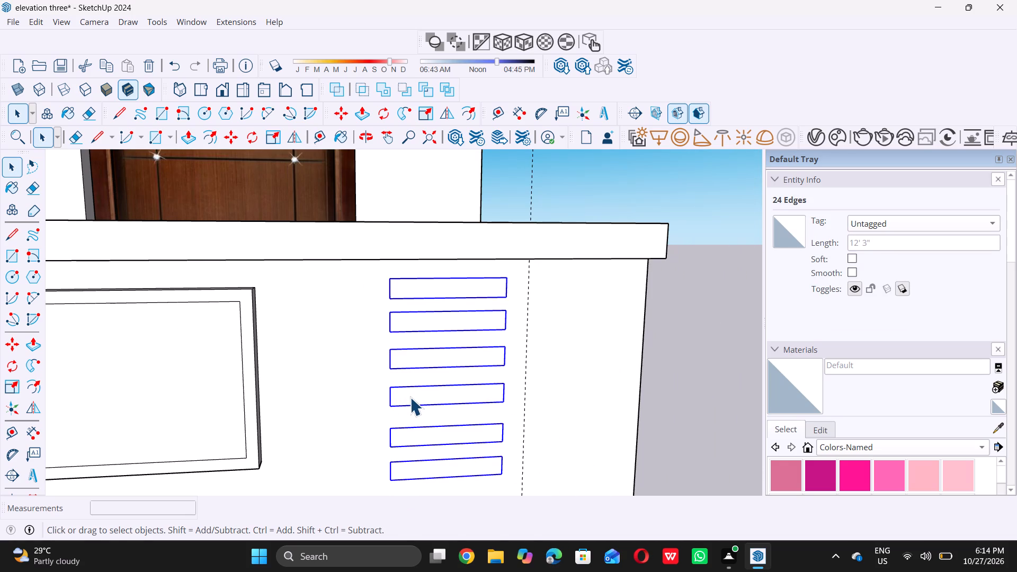
{"action": "key", "text": "m"}
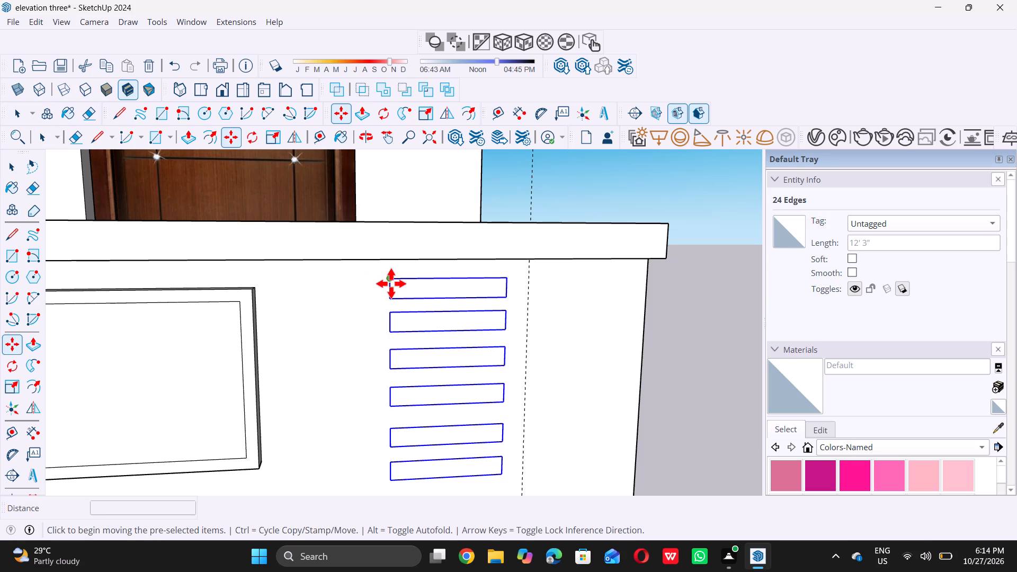
{"action": "left_click", "coordinate": [390, 281]}
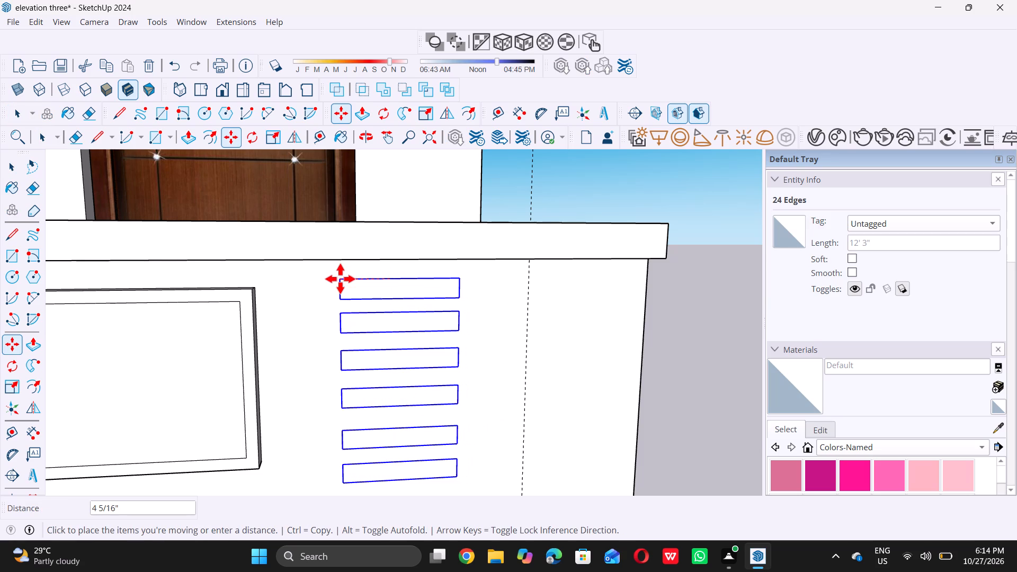
{"action": "left_click", "coordinate": [340, 279]}
{"action": "key", "text": "space"}
{"action": "left_click", "coordinate": [735, 204]}
Push/pull the top balcony slat outline's face 1" out from the wall.
{"action": "scroll", "coordinate": [529, 278], "scroll_direction": "down", "scroll_amount": 3}
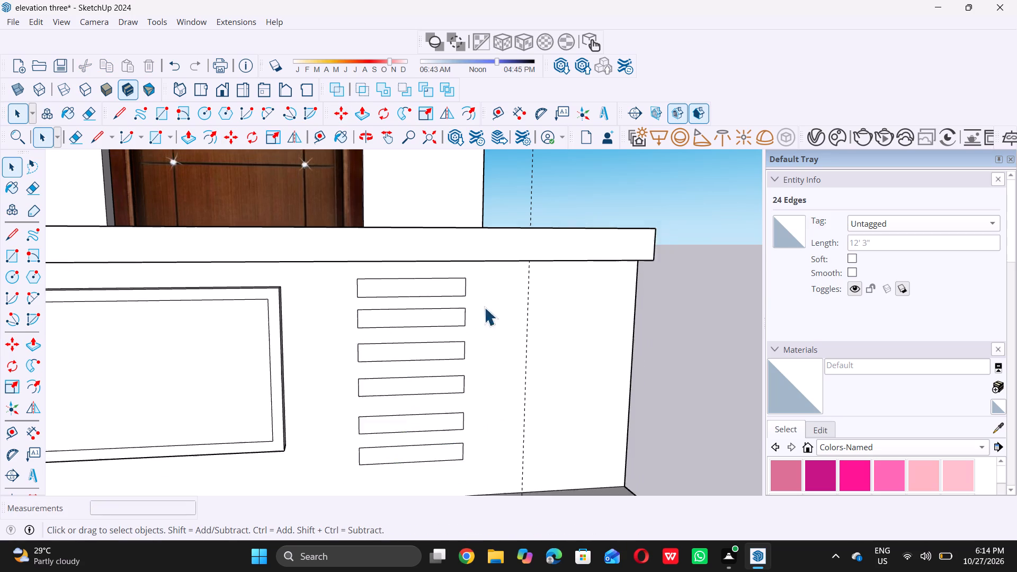
{"action": "scroll", "coordinate": [484, 307], "scroll_direction": "down", "scroll_amount": 2}
{"action": "middle_click_drag", "start_coordinate": [388, 310], "coordinate": [298, 301]}
{"action": "scroll", "coordinate": [298, 301], "scroll_direction": "up", "scroll_amount": 3}
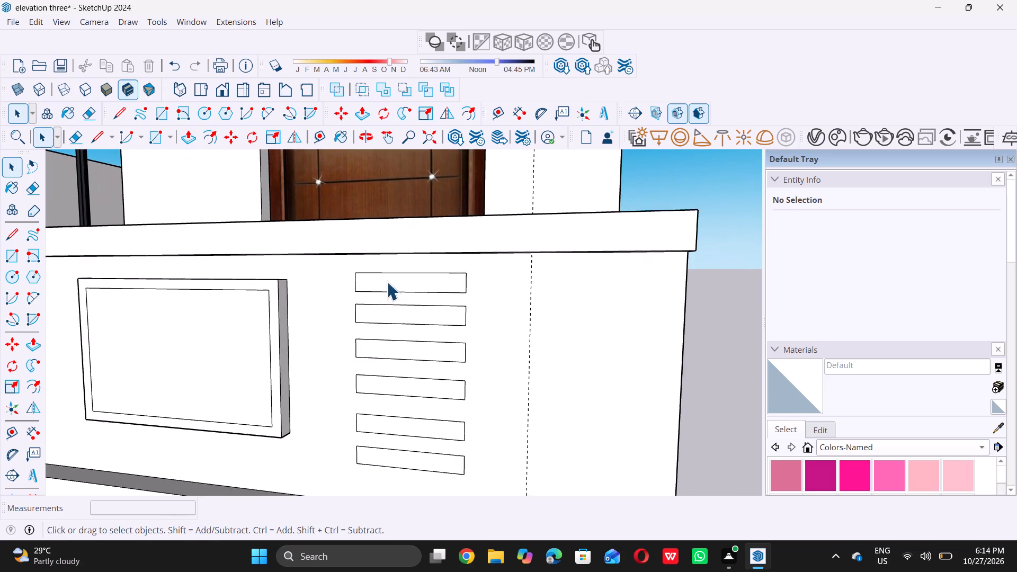
{"action": "scroll", "coordinate": [387, 282], "scroll_direction": "up", "scroll_amount": 2}
{"action": "scroll", "coordinate": [387, 281], "scroll_direction": "down", "scroll_amount": 10}
{"action": "middle_click_drag", "start_coordinate": [424, 261], "coordinate": [353, 306]}
{"action": "scroll", "coordinate": [349, 308], "scroll_direction": "up", "scroll_amount": 2}
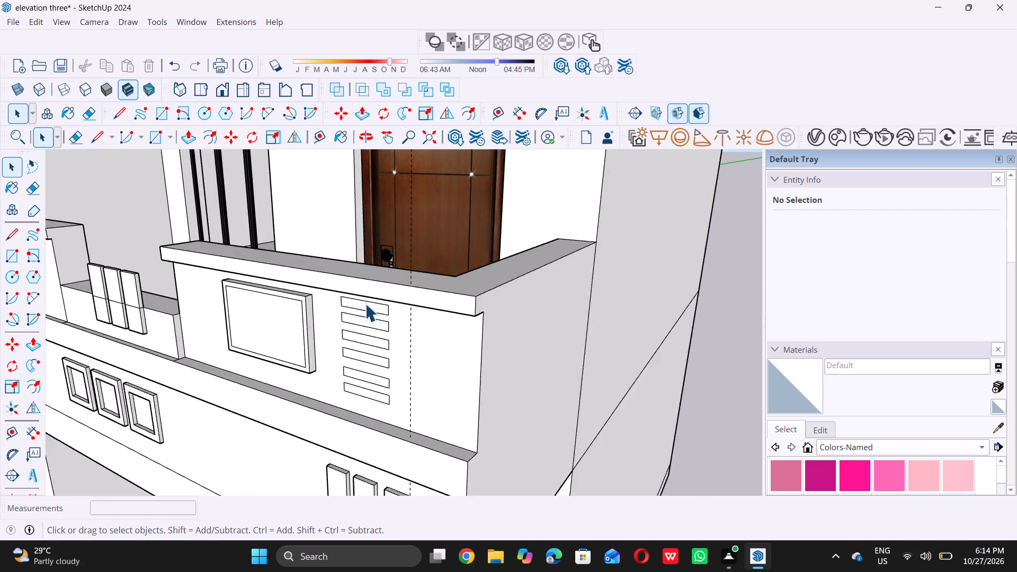
{"action": "scroll", "coordinate": [365, 303], "scroll_direction": "up", "scroll_amount": 16}
{"action": "scroll", "coordinate": [292, 294], "scroll_direction": "up", "scroll_amount": 5}
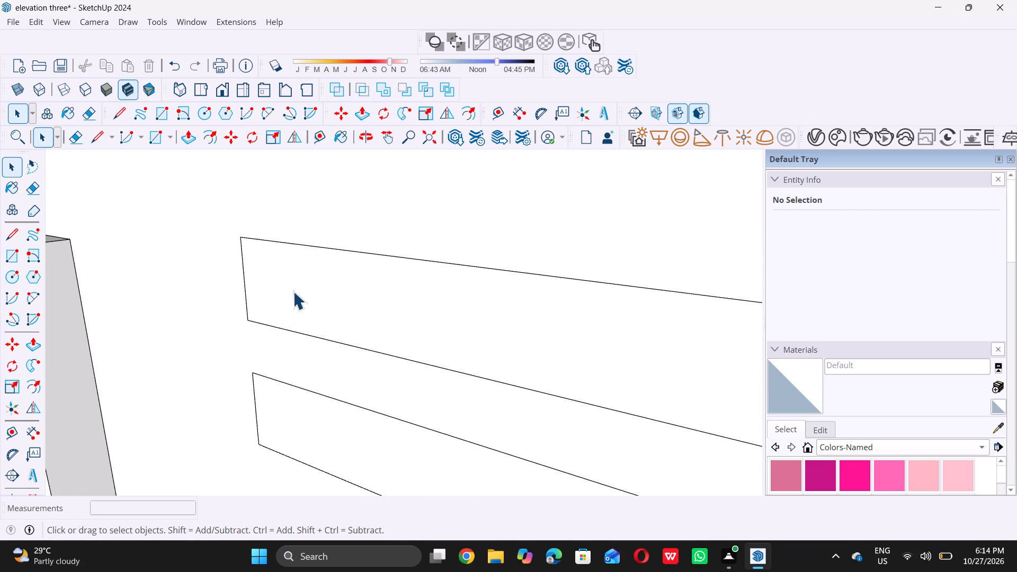
{"action": "left_click", "coordinate": [293, 291]}
{"action": "key", "text": "p"}
{"action": "left_click", "coordinate": [294, 288]}
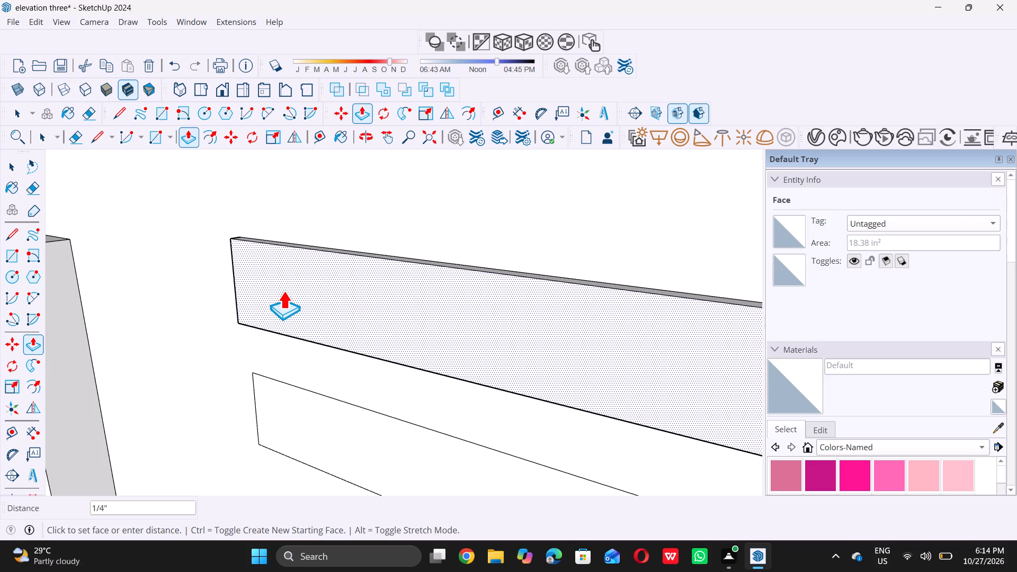
{"action": "key", "text": "1"}
{"action": "key", "text": "shift+quotedbl"}
{"action": "key", "text": "Return"}
{"action": "key", "text": "space"}
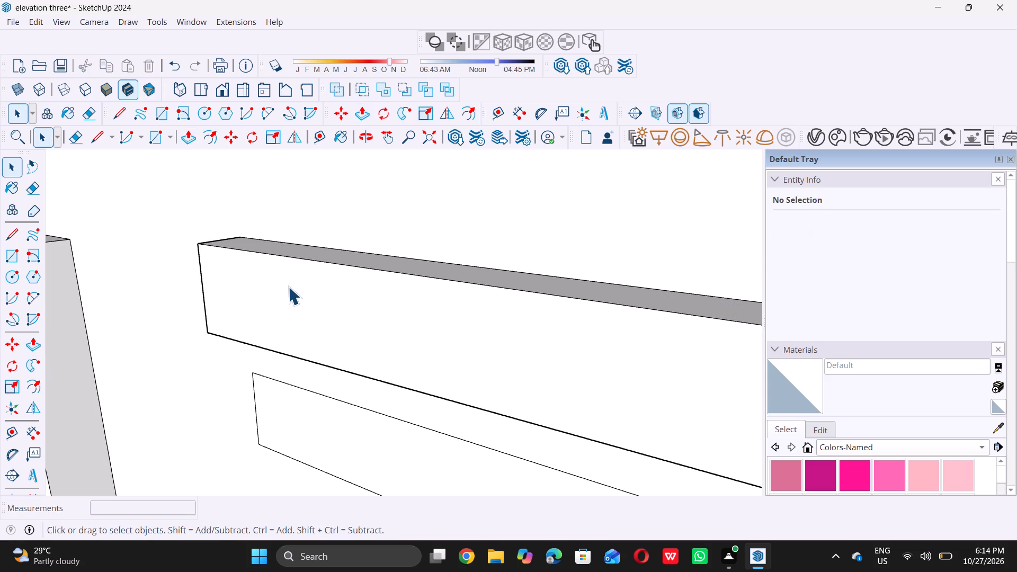
Push/pull the second balcony slat outline's face 1" out from the wall.
{"action": "scroll", "coordinate": [288, 287], "scroll_direction": "down", "scroll_amount": 11}
{"action": "scroll", "coordinate": [308, 348], "scroll_direction": "up", "scroll_amount": 2}
{"action": "left_click", "coordinate": [307, 345]}
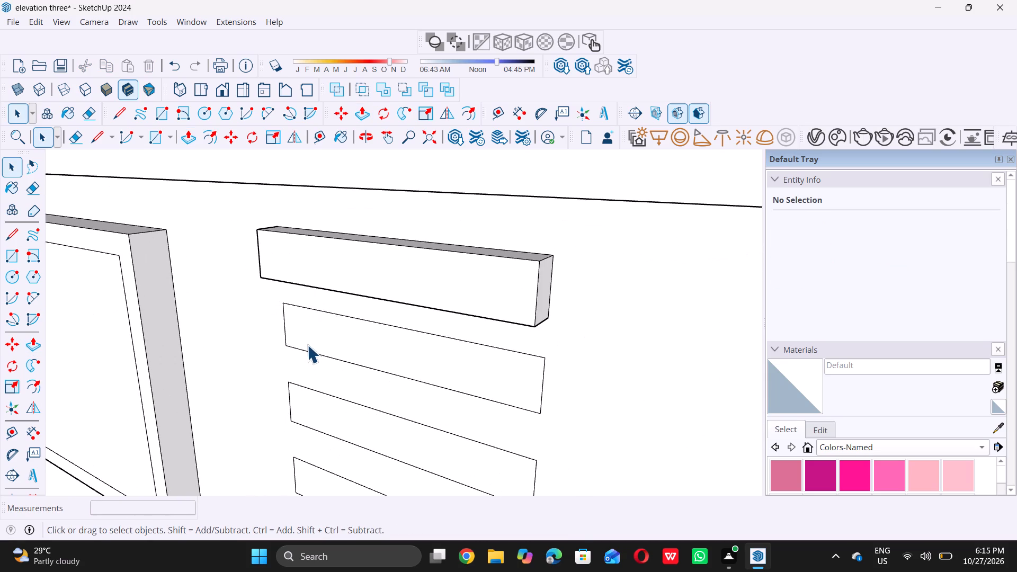
{"action": "key", "text": "p"}
{"action": "left_click", "coordinate": [327, 330]}
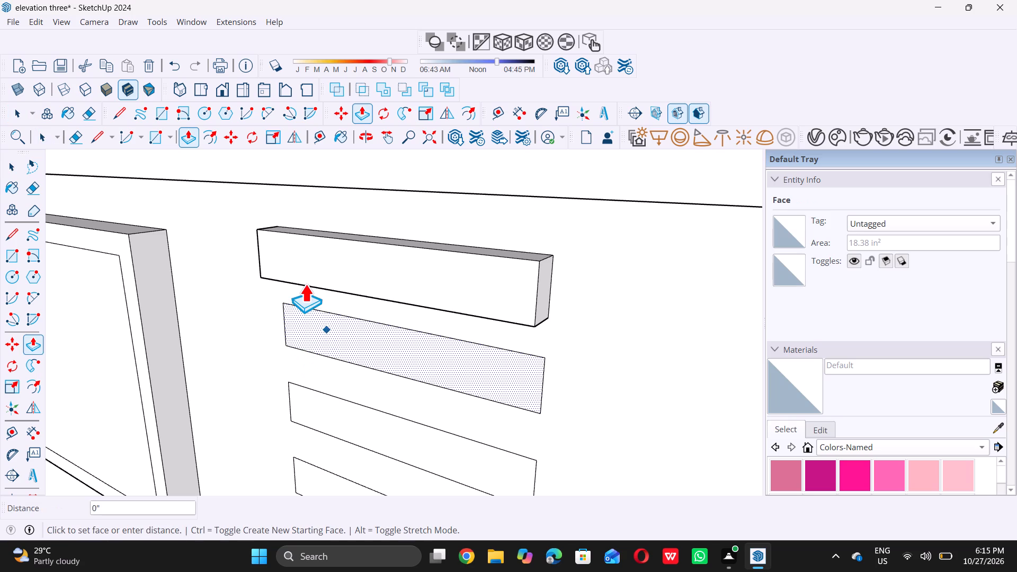
{"action": "left_click", "coordinate": [304, 282]}
{"action": "scroll", "coordinate": [306, 282], "scroll_direction": "down", "scroll_amount": 13}
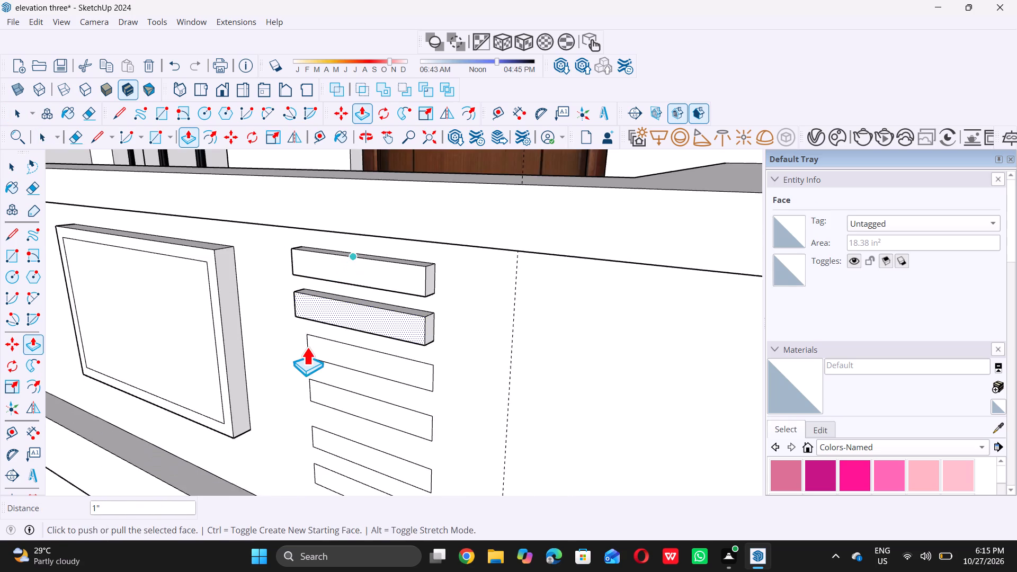
{"action": "scroll", "coordinate": [326, 346], "scroll_direction": "up", "scroll_amount": 9}
{"action": "key", "text": "space"}
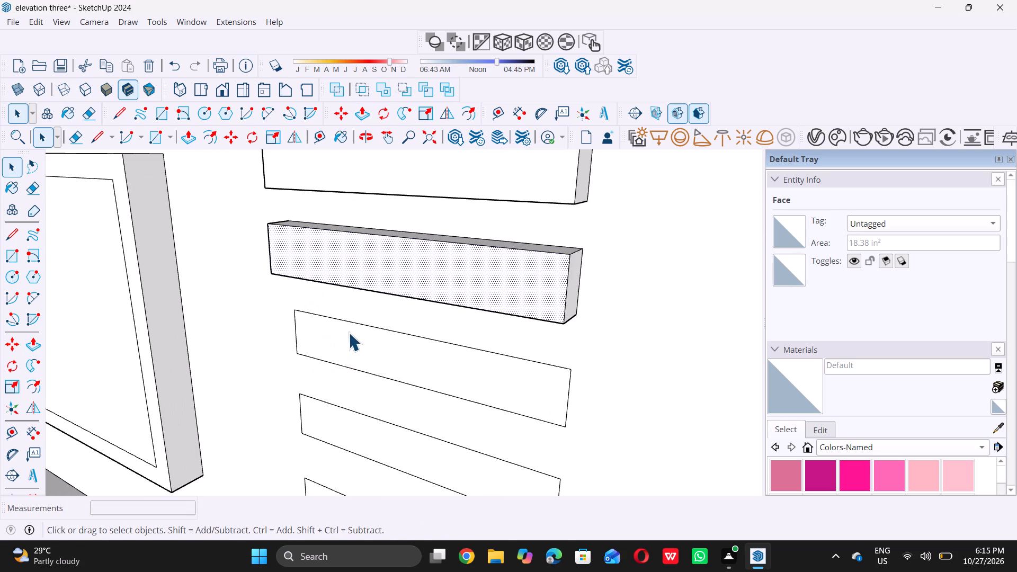
Push/pull the third and fourth balcony slat outlines' faces 1" out from the wall, matching the slats above.
{"action": "left_click", "coordinate": [352, 348]}
{"action": "scroll", "coordinate": [339, 366], "scroll_direction": "down", "scroll_amount": 7}
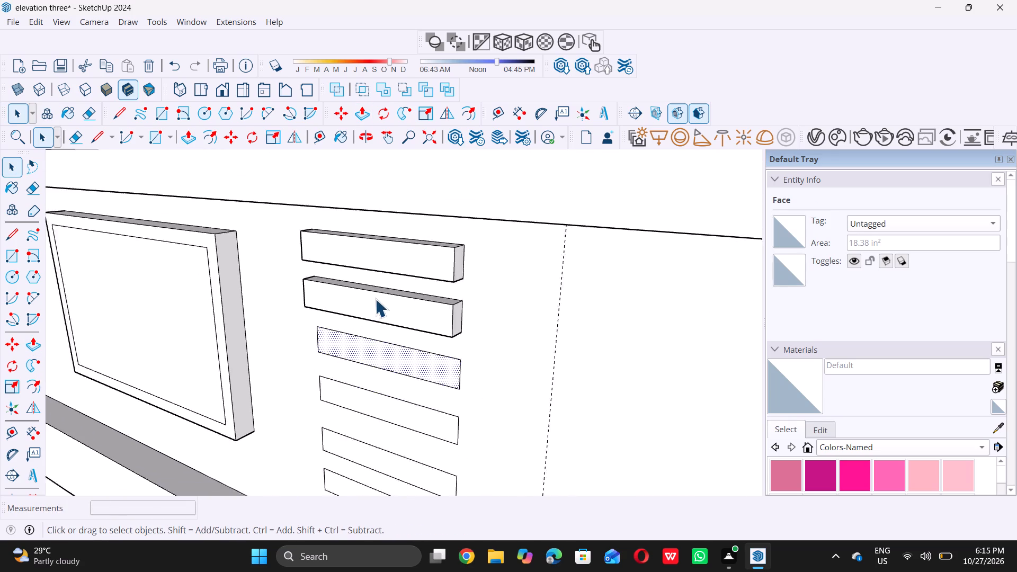
{"action": "scroll", "coordinate": [375, 299], "scroll_direction": "down", "scroll_amount": 2}
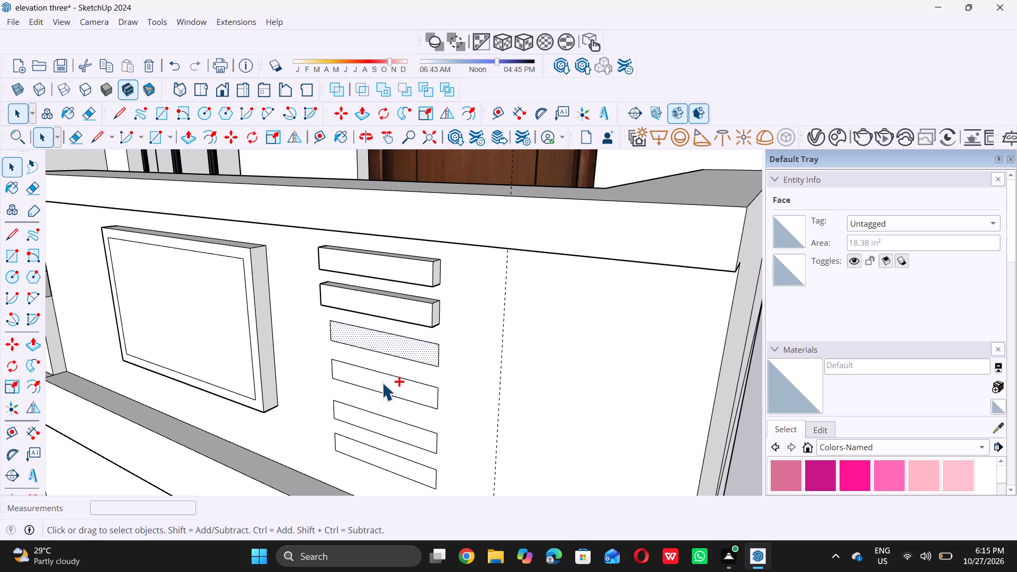
{"action": "left_click", "coordinate": [382, 382], "text": "ctrl"}
{"action": "left_click", "coordinate": [369, 425], "text": "ctrl"}
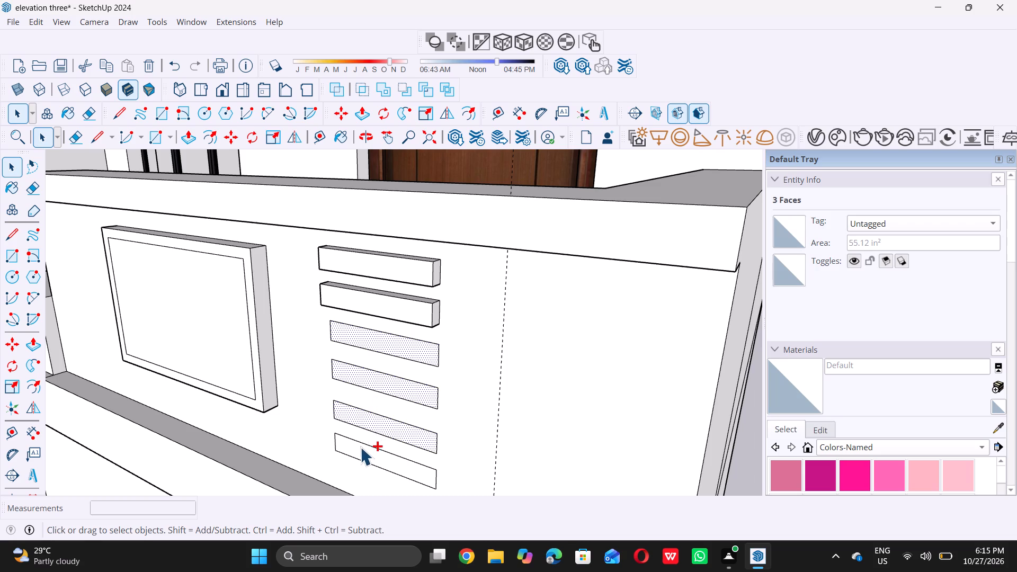
{"action": "left_click", "coordinate": [360, 447], "text": "ctrl"}
{"action": "scroll", "coordinate": [359, 350], "scroll_direction": "up", "scroll_amount": 4}
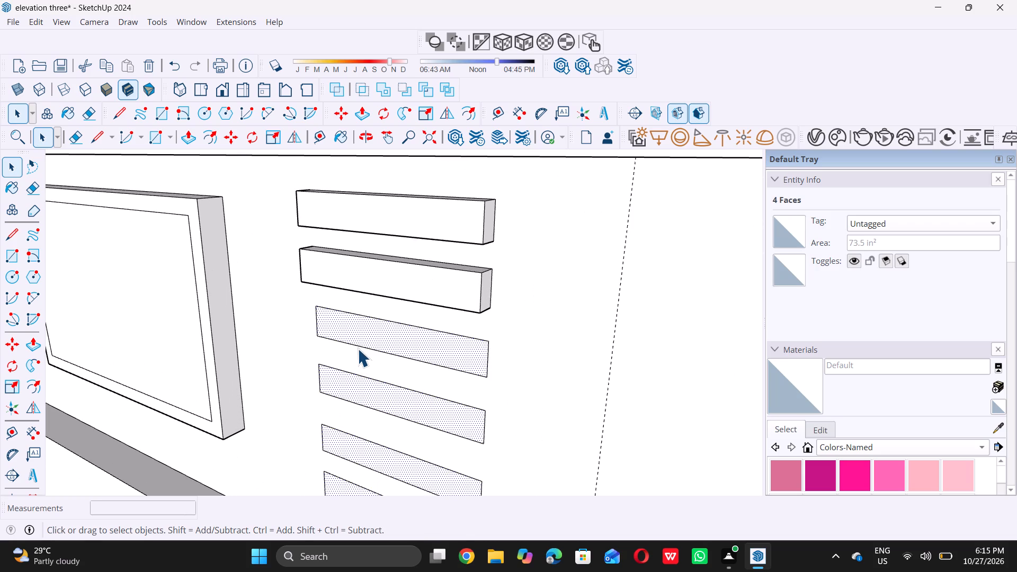
{"action": "key", "text": "p"}
{"action": "left_click", "coordinate": [386, 326]}
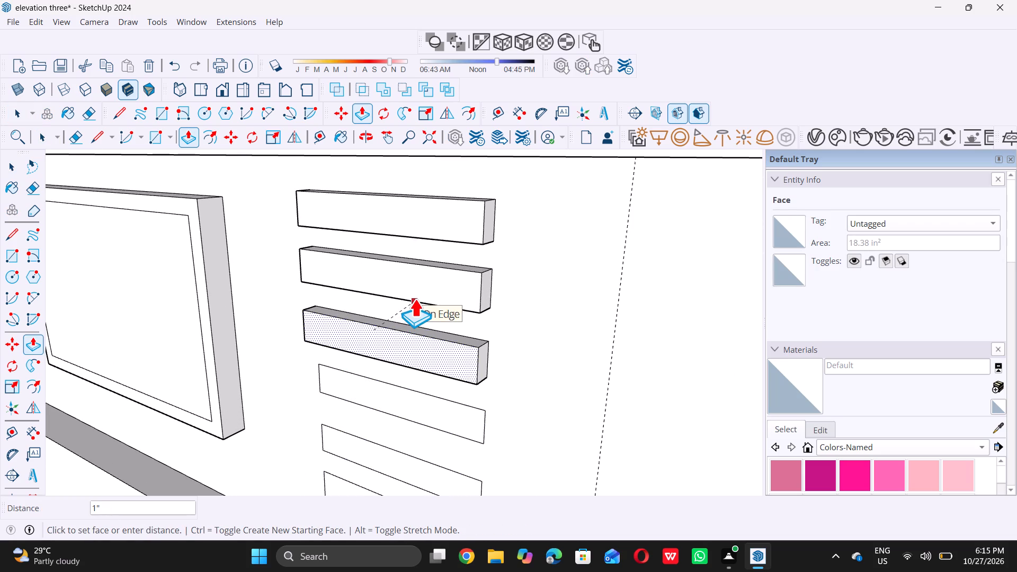
{"action": "left_click", "coordinate": [415, 299]}
{"action": "left_click", "coordinate": [394, 390]}
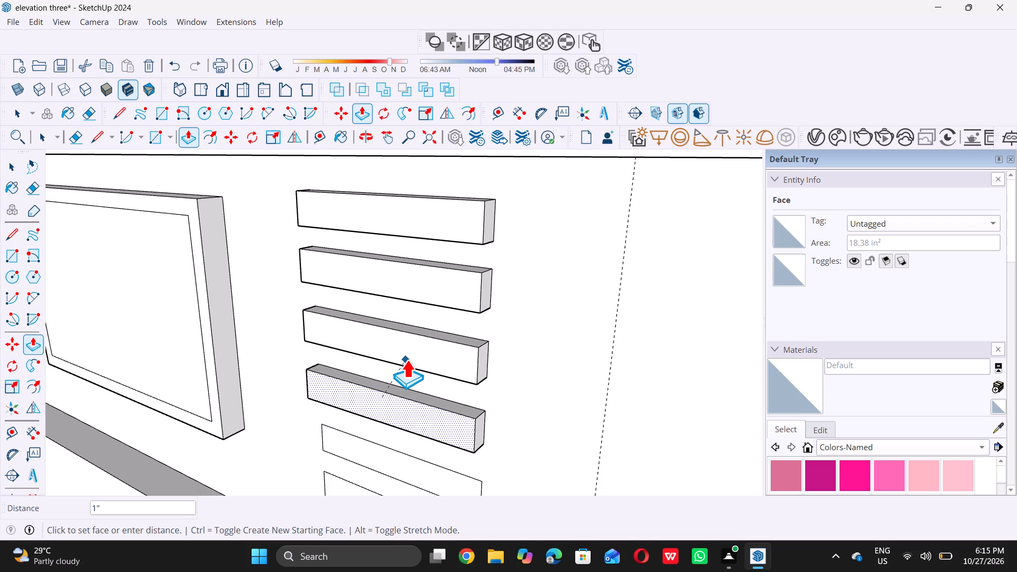
{"action": "left_click", "coordinate": [404, 364]}
Push/pull the fifth and lowest balcony slat outlines' faces 1" out from the wall, matching the slats above.
{"action": "scroll", "coordinate": [412, 348], "scroll_direction": "down", "scroll_amount": 10}
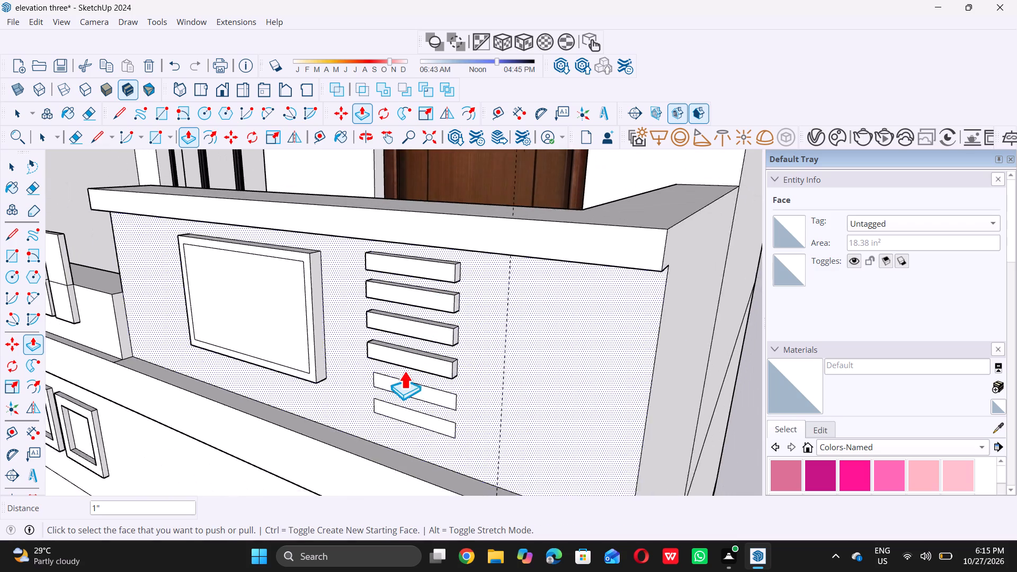
{"action": "scroll", "coordinate": [403, 382], "scroll_direction": "up", "scroll_amount": 12}
{"action": "left_click", "coordinate": [421, 365]}
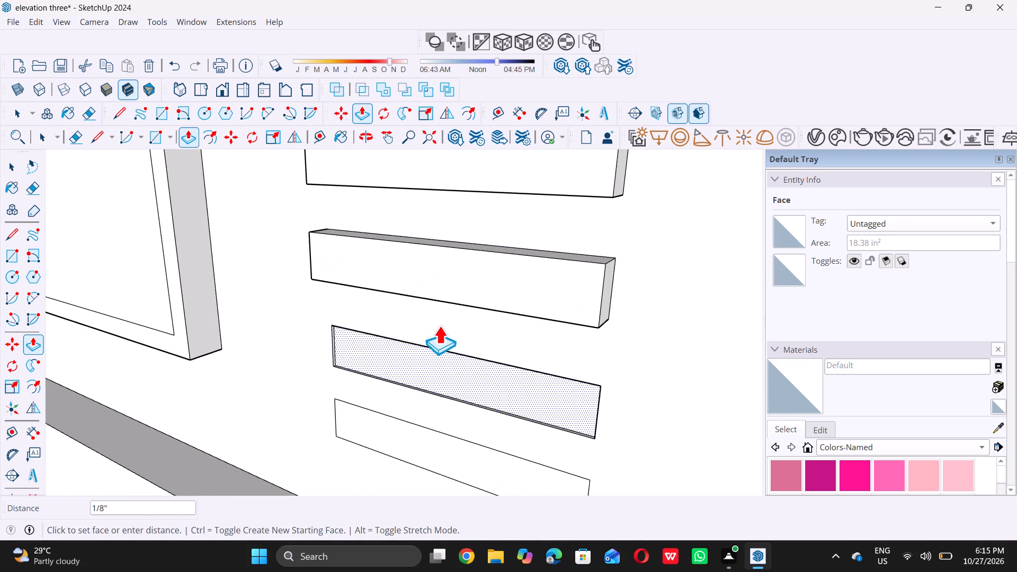
{"action": "left_click", "coordinate": [457, 298]}
{"action": "scroll", "coordinate": [449, 316], "scroll_direction": "down", "scroll_amount": 7}
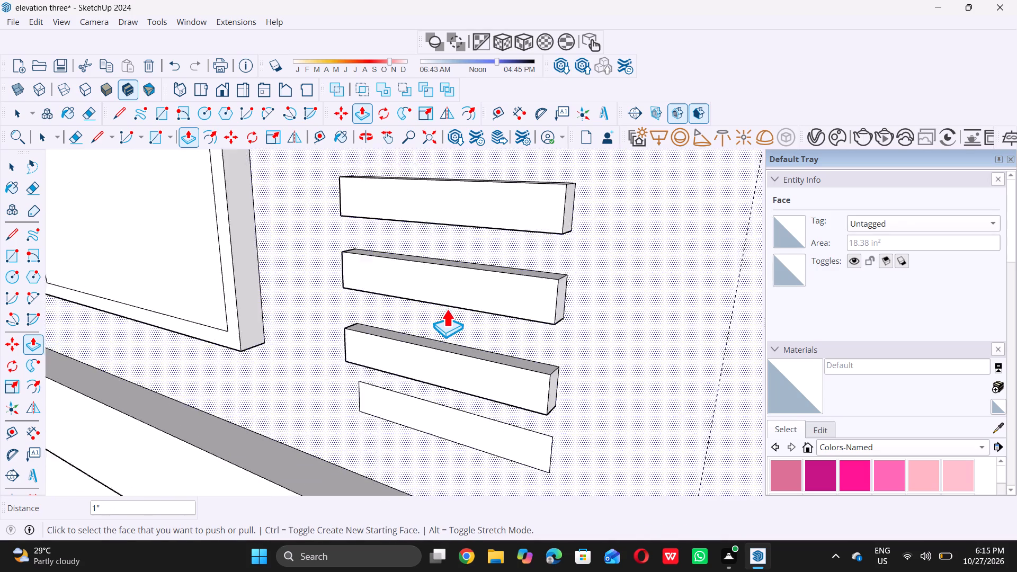
{"action": "scroll", "coordinate": [447, 309], "scroll_direction": "down", "scroll_amount": 4}
{"action": "scroll", "coordinate": [423, 373], "scroll_direction": "up", "scroll_amount": 5}
{"action": "left_click", "coordinate": [424, 372]}
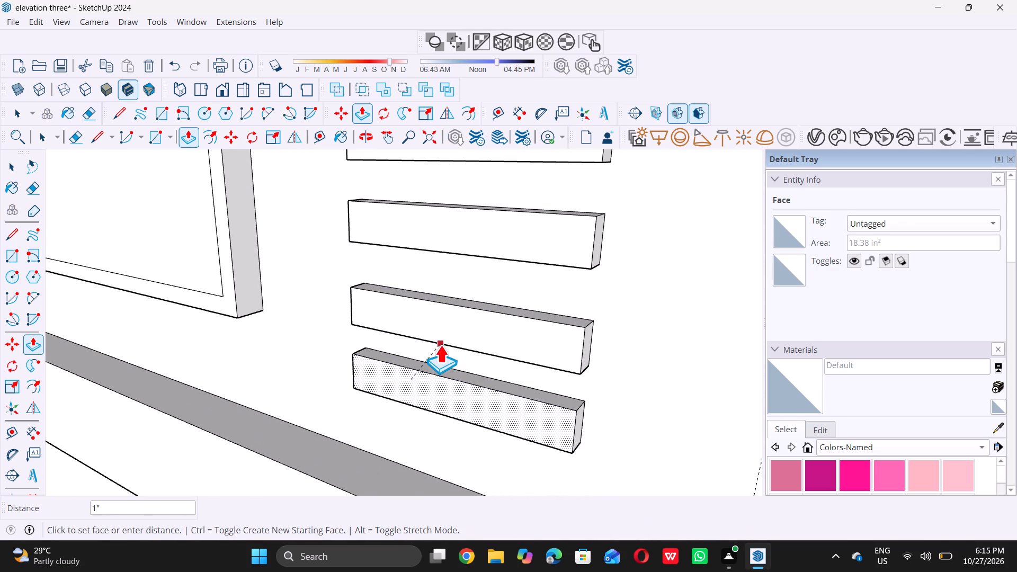
{"action": "double_click", "coordinate": [440, 344]}
{"action": "key", "text": "space"}
Examine the slats beside the framed balcony panel and the whole house front from several angles and distances.
{"action": "scroll", "coordinate": [420, 369], "scroll_direction": "down", "scroll_amount": 13}
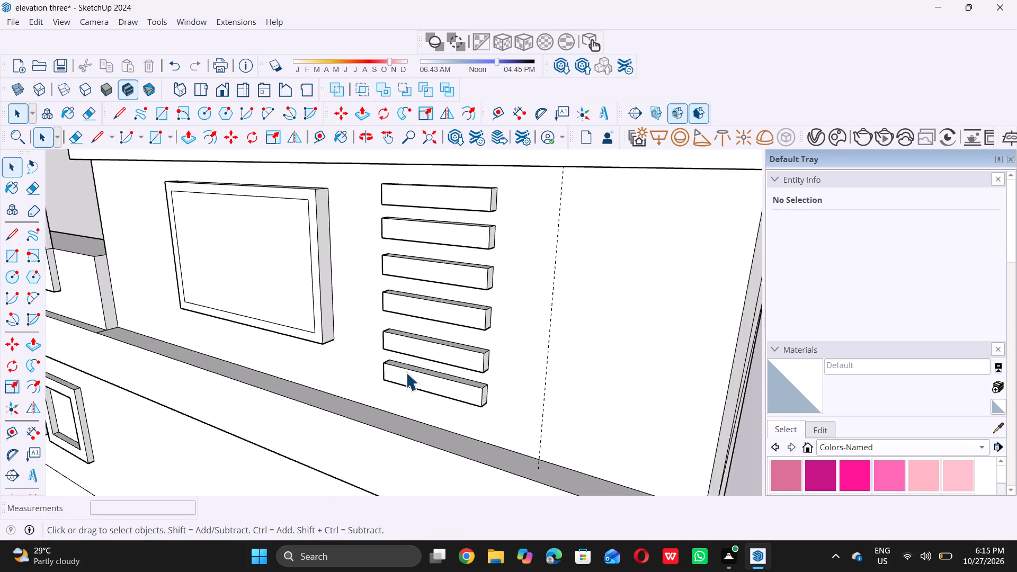
{"action": "scroll", "coordinate": [406, 372], "scroll_direction": "down", "scroll_amount": 10}
{"action": "left_click", "coordinate": [709, 397]}
{"action": "scroll", "coordinate": [703, 390], "scroll_direction": "down", "scroll_amount": 9}
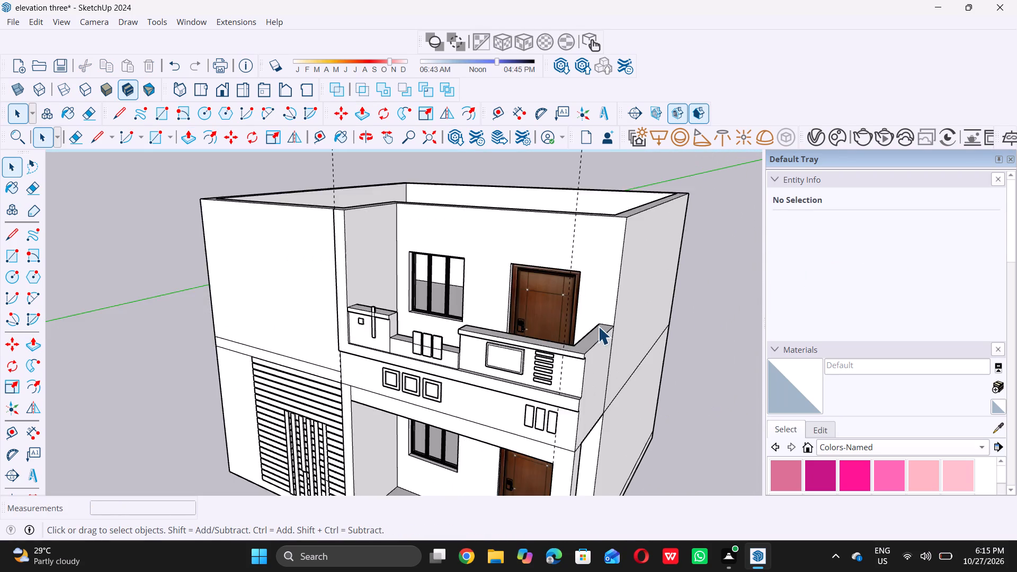
{"action": "scroll", "coordinate": [598, 326], "scroll_direction": "down", "scroll_amount": 3}
{"action": "middle_click_drag", "start_coordinate": [554, 371], "coordinate": [612, 301]}
{"action": "scroll", "coordinate": [608, 310], "scroll_direction": "up", "scroll_amount": 11}
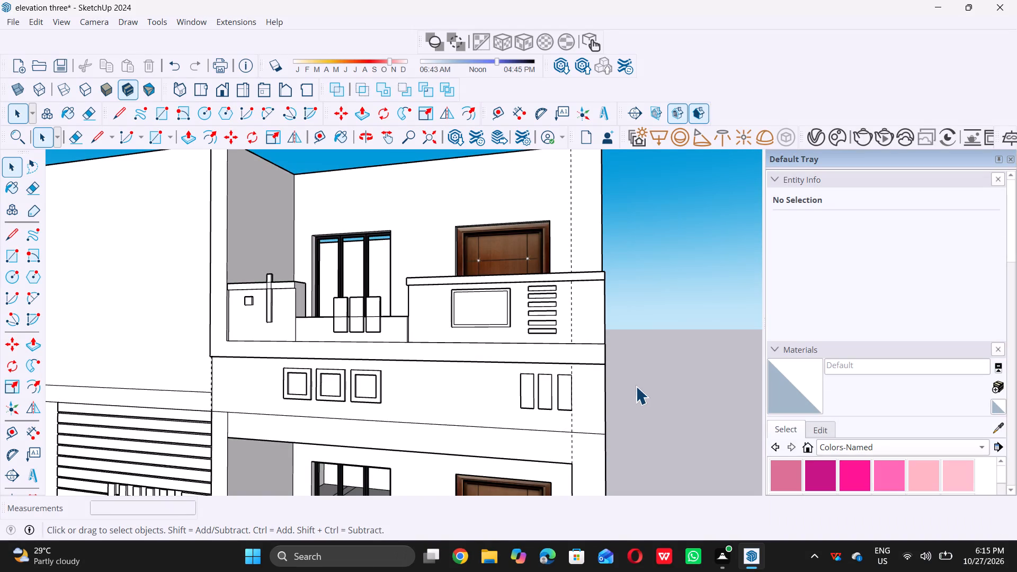
{"action": "scroll", "coordinate": [577, 288], "scroll_direction": "down", "scroll_amount": 12}
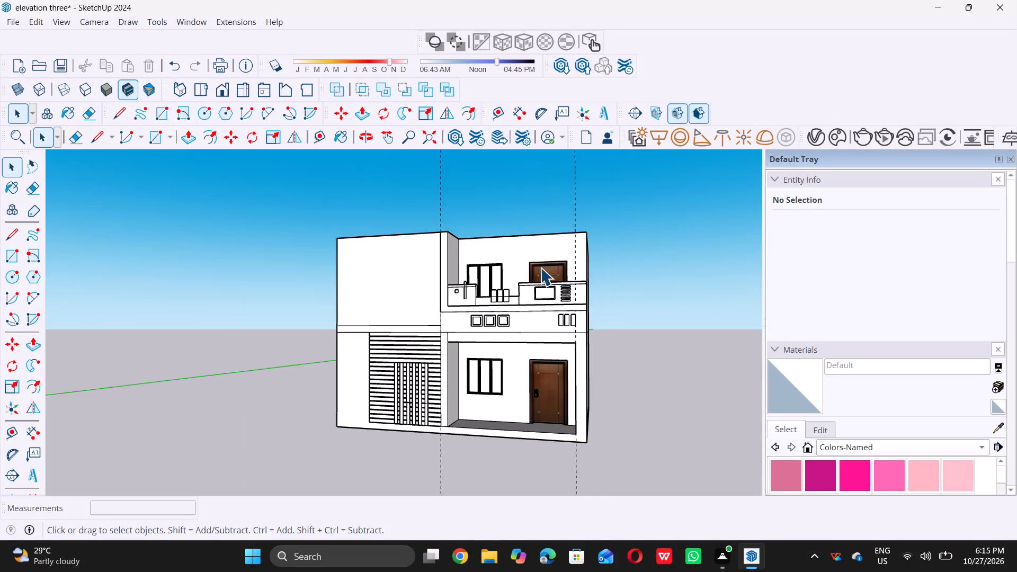
{"action": "scroll", "coordinate": [540, 267], "scroll_direction": "down", "scroll_amount": 1}
{"action": "middle_click_drag", "start_coordinate": [489, 285], "coordinate": [520, 317]}
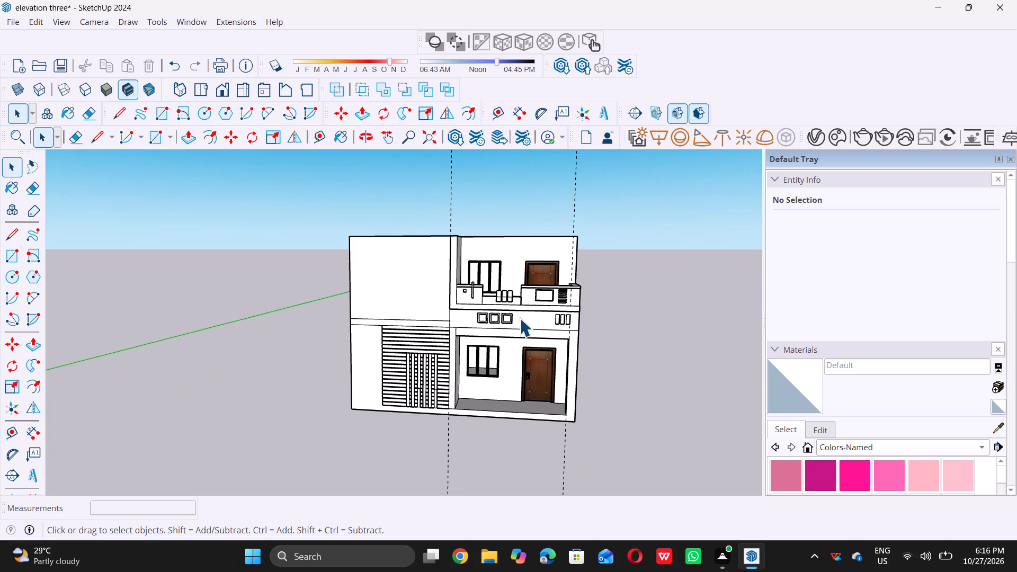
{"action": "scroll", "coordinate": [506, 312], "scroll_direction": "up", "scroll_amount": 6}
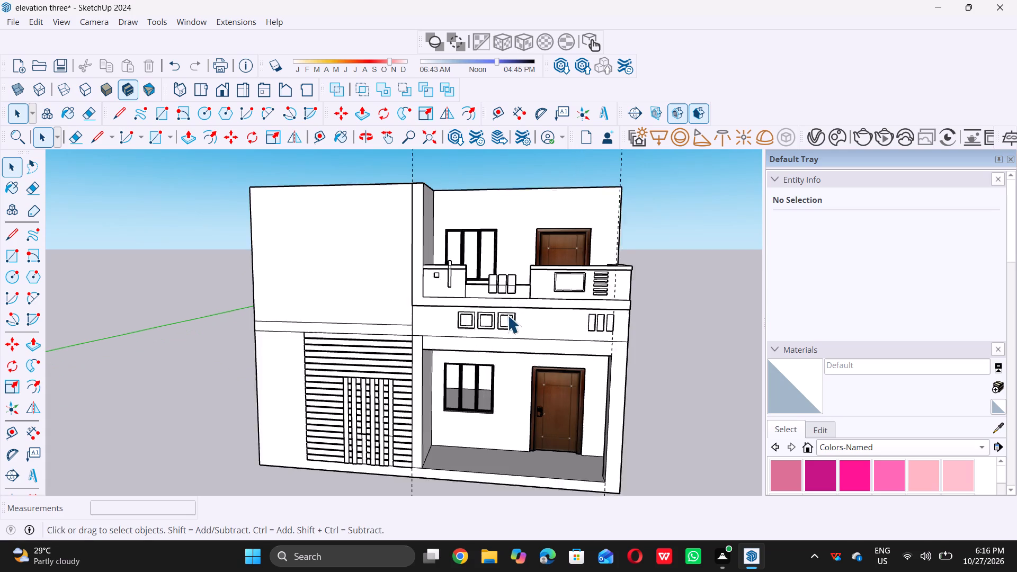
{"action": "scroll", "coordinate": [365, 361], "scroll_direction": "down", "scroll_amount": 6}
{"action": "middle_click_drag", "start_coordinate": [377, 338], "coordinate": [423, 283]}
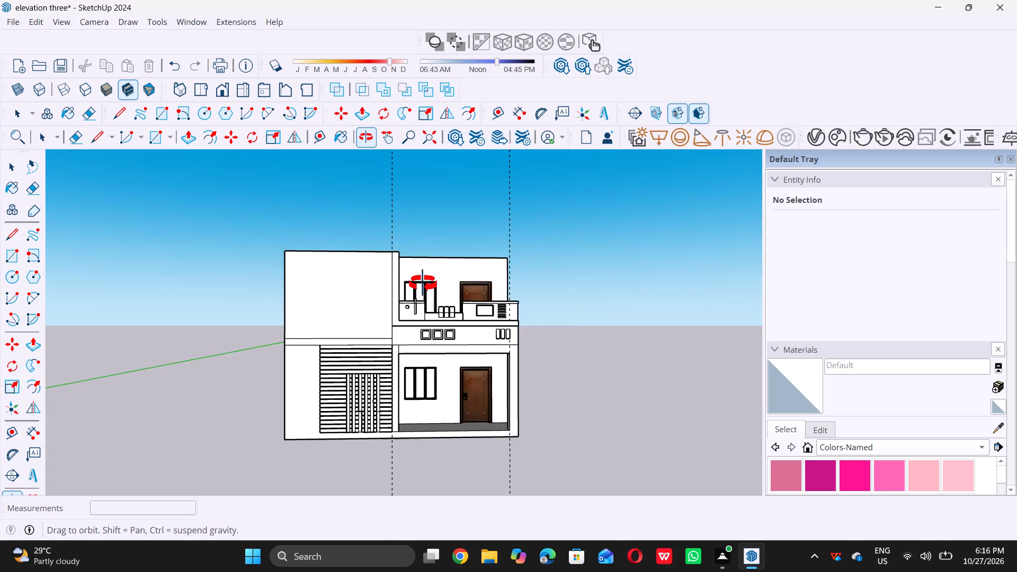
{"action": "middle_click_drag", "start_coordinate": [423, 283], "coordinate": [400, 284]}
{"action": "middle_click_drag", "start_coordinate": [525, 320], "coordinate": [487, 337]}
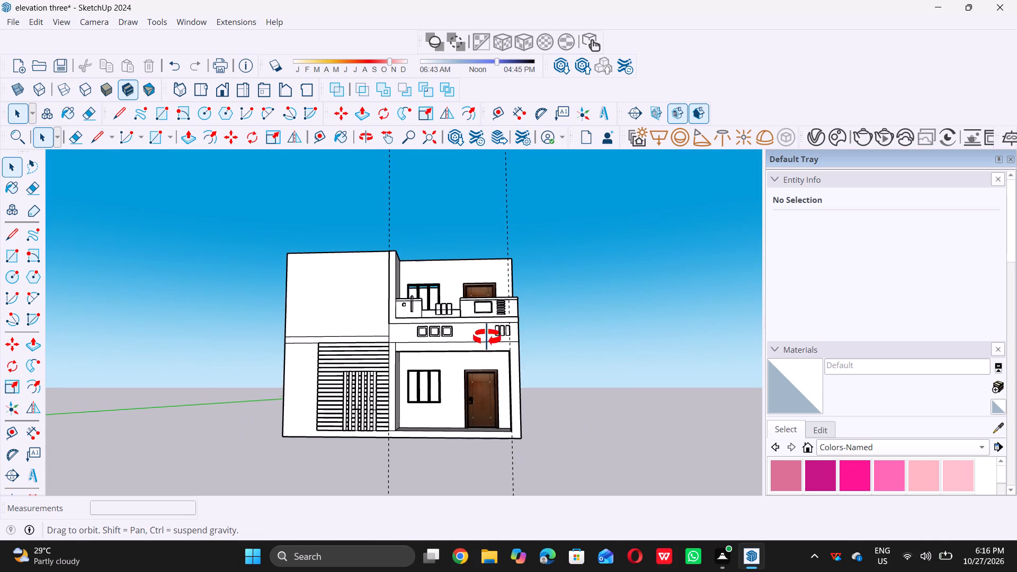
{"action": "middle_click_drag", "start_coordinate": [487, 337], "coordinate": [429, 361]}
{"action": "scroll", "coordinate": [440, 344], "scroll_direction": "up", "scroll_amount": 10}
{"action": "scroll", "coordinate": [434, 345], "scroll_direction": "down", "scroll_amount": 5}
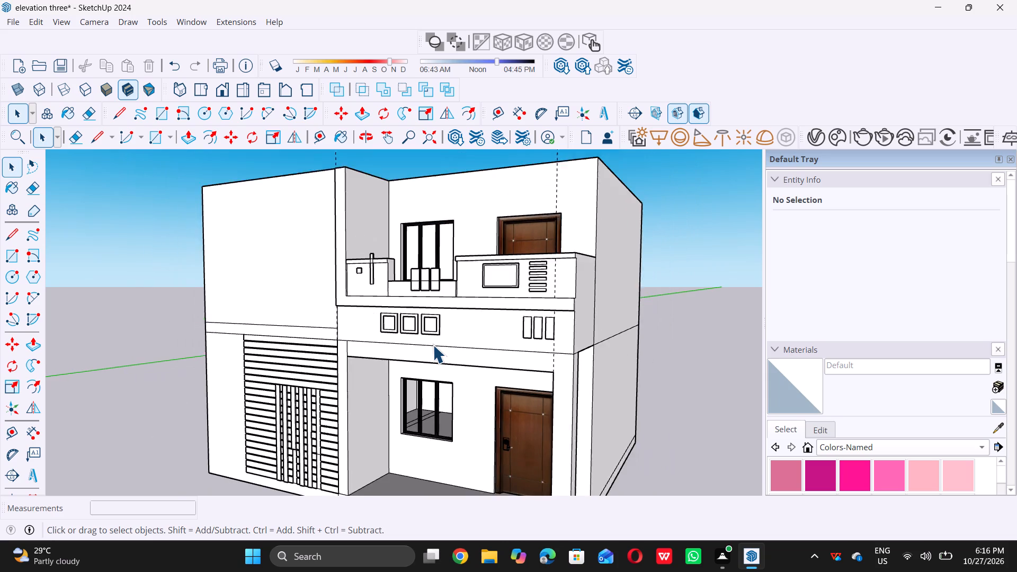
{"action": "scroll", "coordinate": [529, 281], "scroll_direction": "up", "scroll_amount": 17}
{"action": "middle_click_drag", "start_coordinate": [542, 287], "coordinate": [541, 287]}
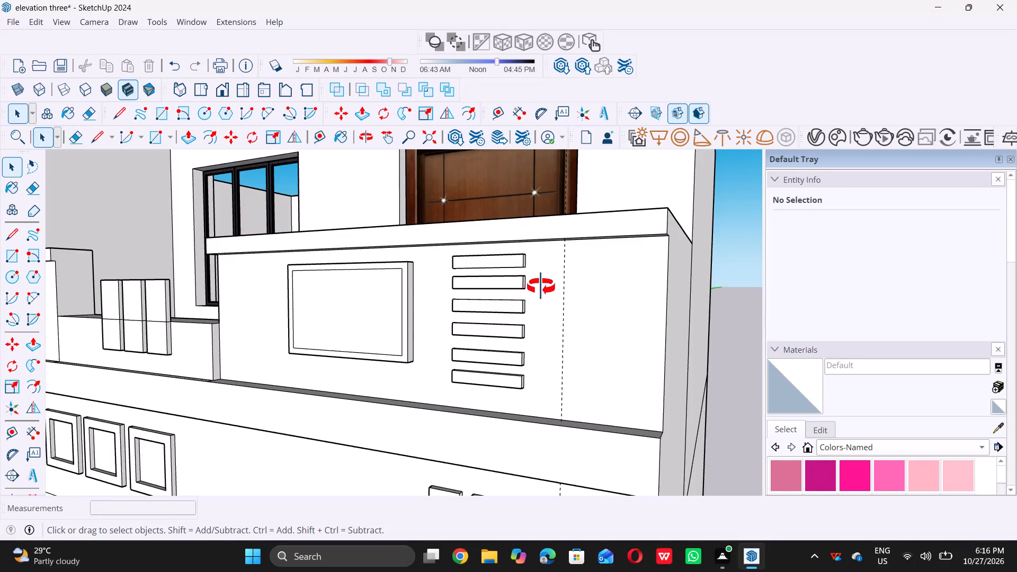
{"action": "middle_click_drag", "start_coordinate": [541, 287], "coordinate": [467, 311]}
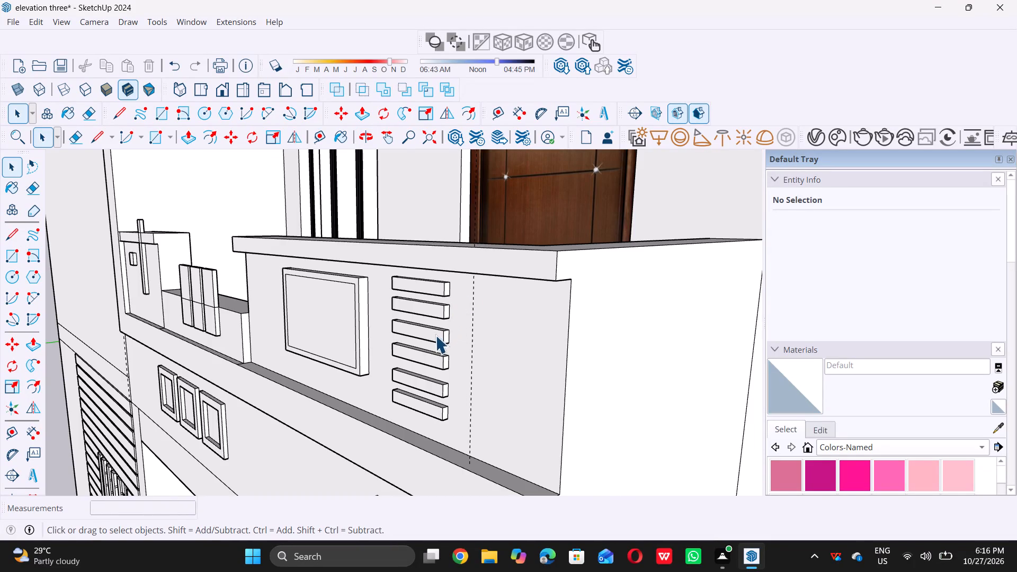
{"action": "middle_click_drag", "start_coordinate": [489, 319], "coordinate": [606, 271]}
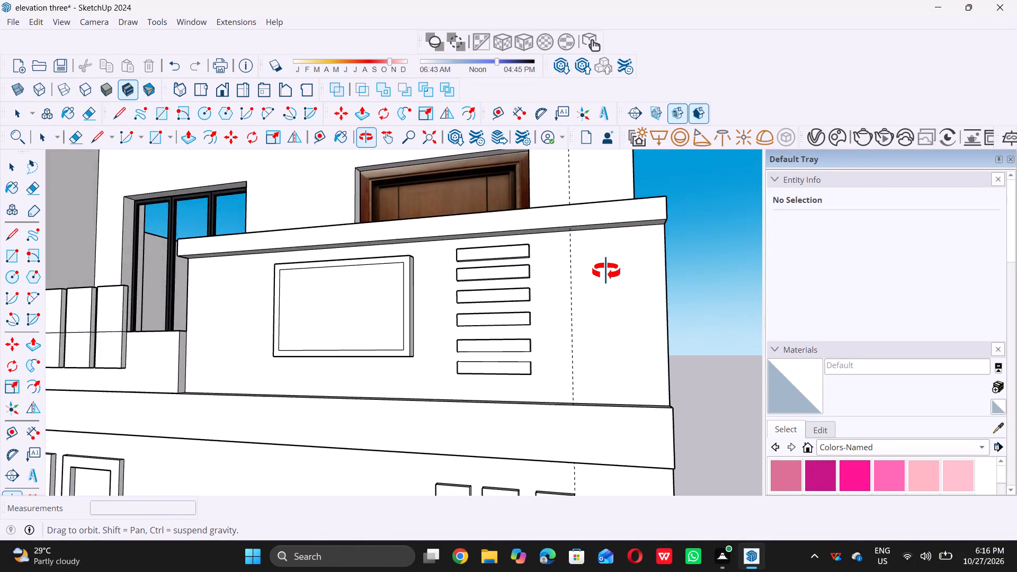
{"action": "middle_click_drag", "start_coordinate": [606, 271], "coordinate": [616, 288]}
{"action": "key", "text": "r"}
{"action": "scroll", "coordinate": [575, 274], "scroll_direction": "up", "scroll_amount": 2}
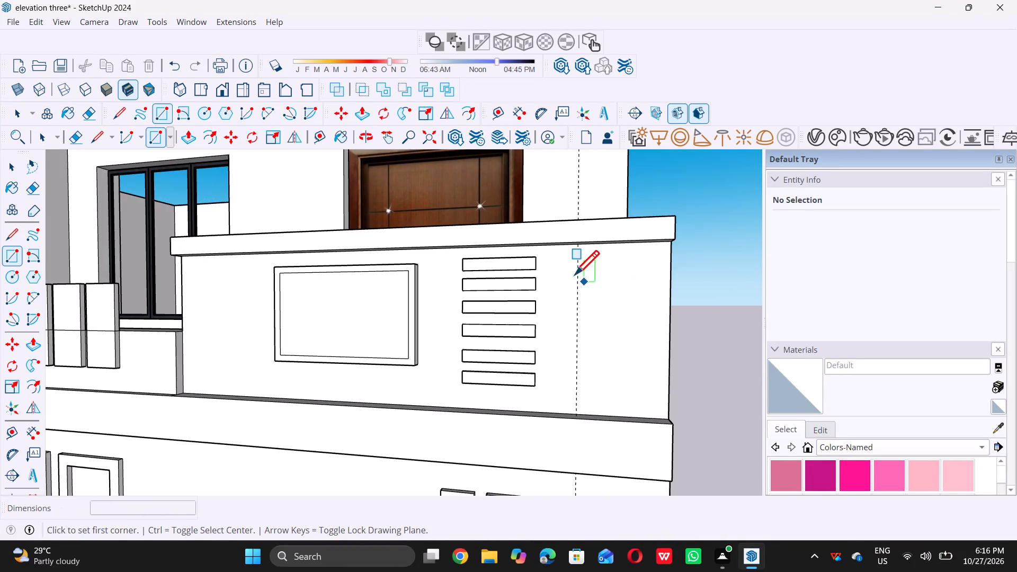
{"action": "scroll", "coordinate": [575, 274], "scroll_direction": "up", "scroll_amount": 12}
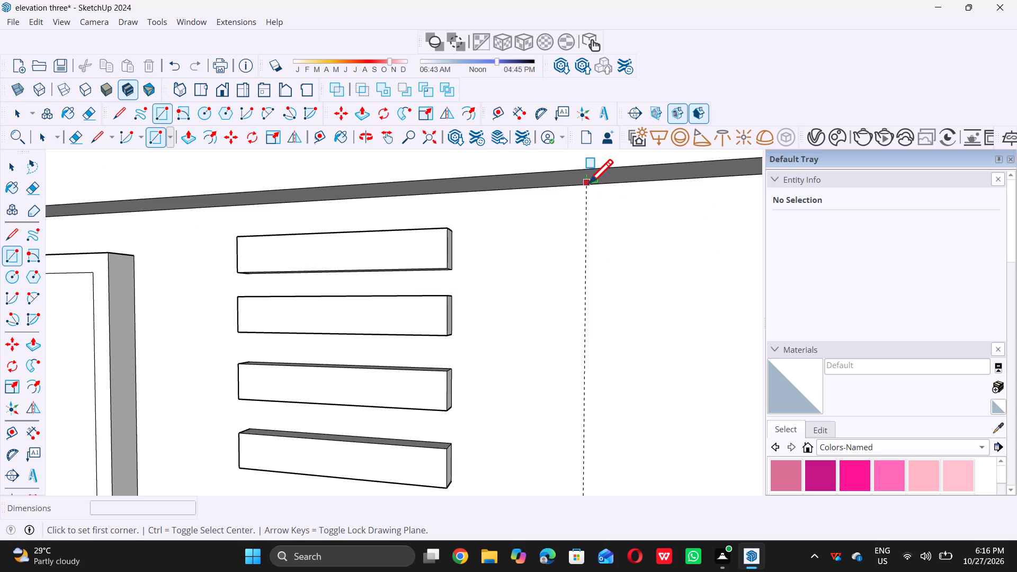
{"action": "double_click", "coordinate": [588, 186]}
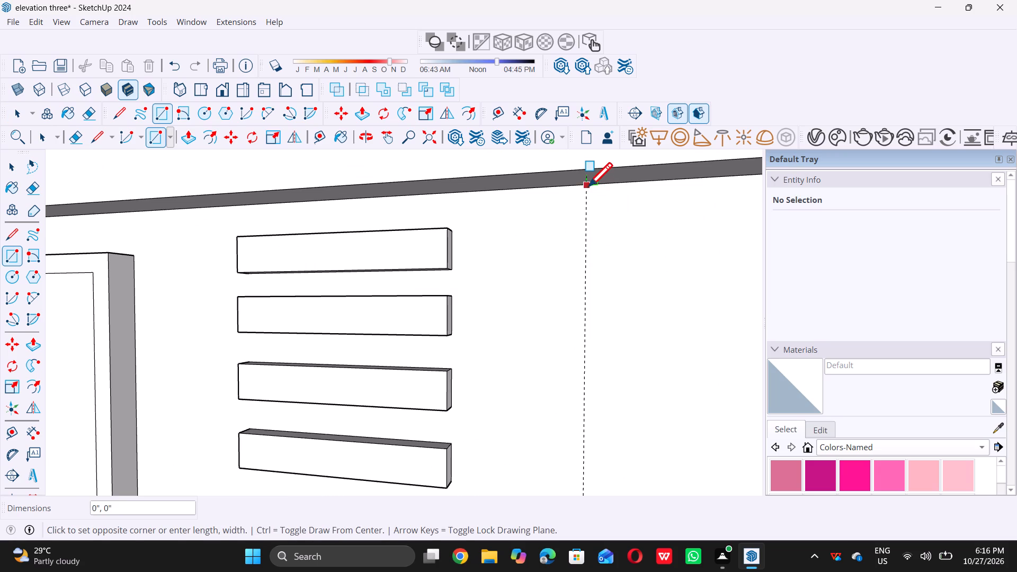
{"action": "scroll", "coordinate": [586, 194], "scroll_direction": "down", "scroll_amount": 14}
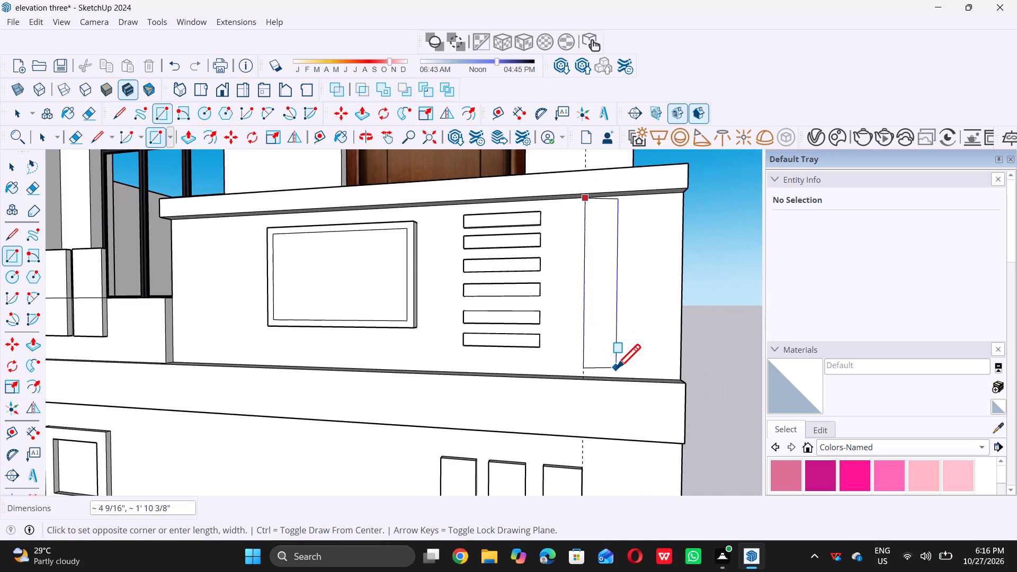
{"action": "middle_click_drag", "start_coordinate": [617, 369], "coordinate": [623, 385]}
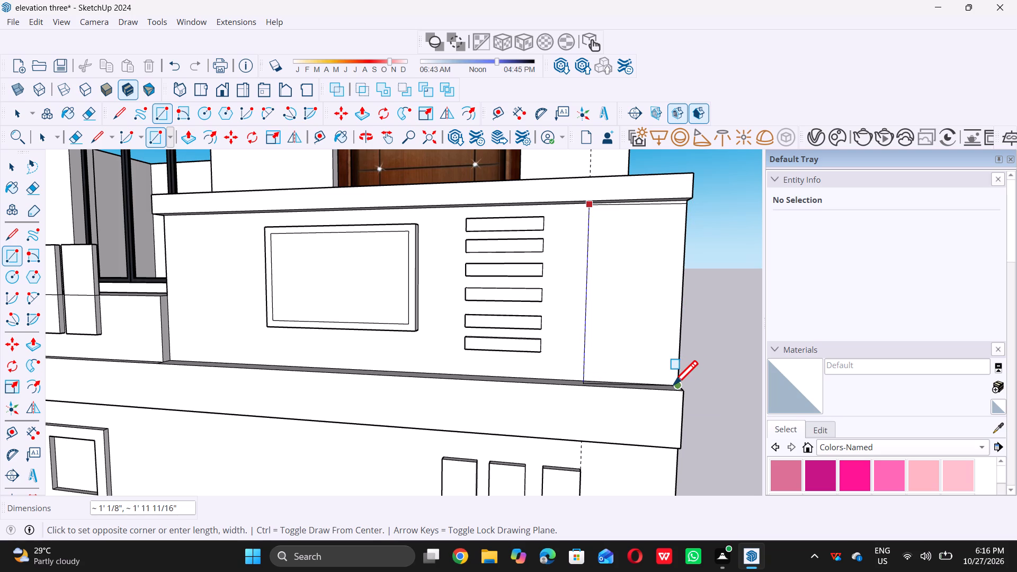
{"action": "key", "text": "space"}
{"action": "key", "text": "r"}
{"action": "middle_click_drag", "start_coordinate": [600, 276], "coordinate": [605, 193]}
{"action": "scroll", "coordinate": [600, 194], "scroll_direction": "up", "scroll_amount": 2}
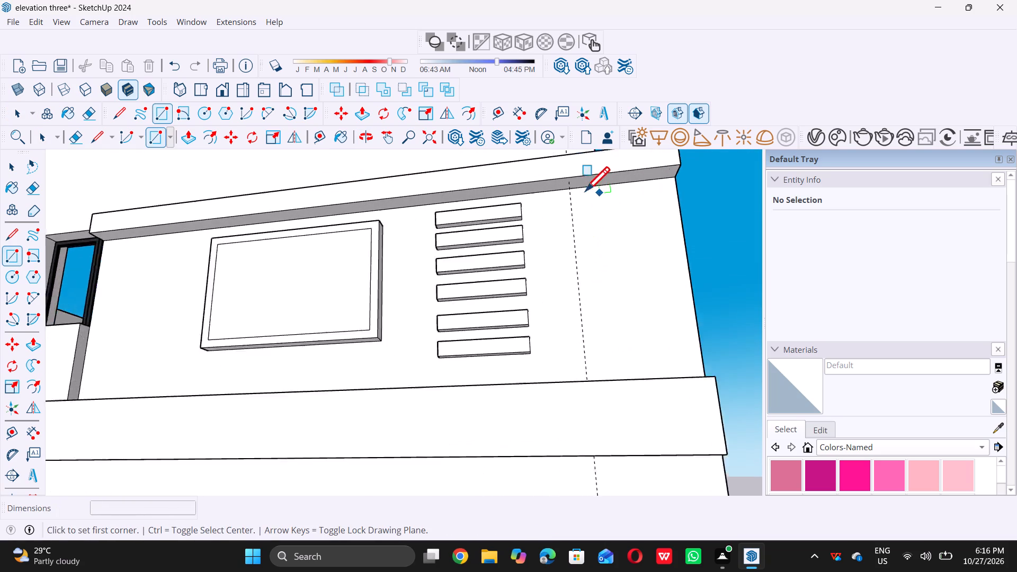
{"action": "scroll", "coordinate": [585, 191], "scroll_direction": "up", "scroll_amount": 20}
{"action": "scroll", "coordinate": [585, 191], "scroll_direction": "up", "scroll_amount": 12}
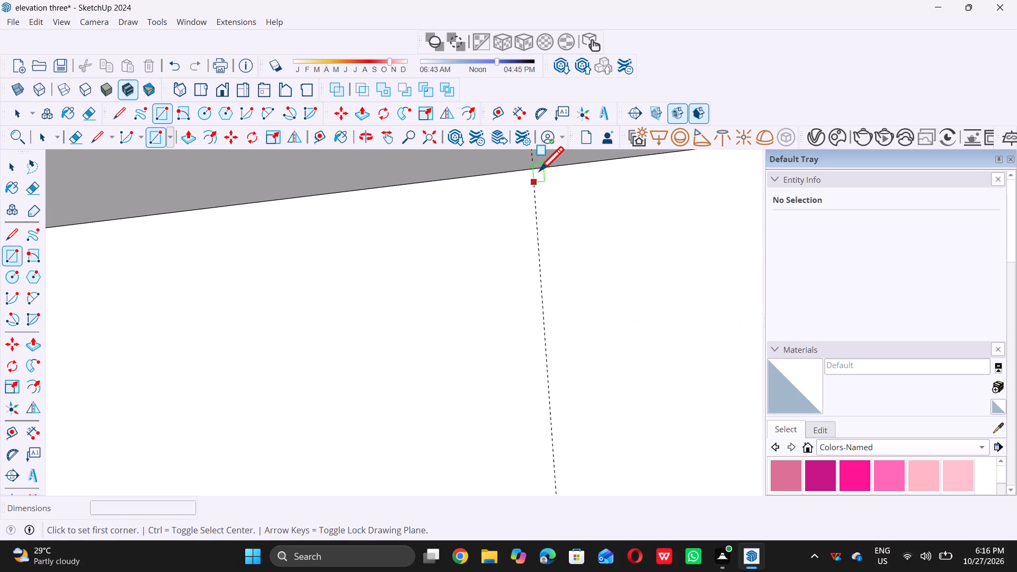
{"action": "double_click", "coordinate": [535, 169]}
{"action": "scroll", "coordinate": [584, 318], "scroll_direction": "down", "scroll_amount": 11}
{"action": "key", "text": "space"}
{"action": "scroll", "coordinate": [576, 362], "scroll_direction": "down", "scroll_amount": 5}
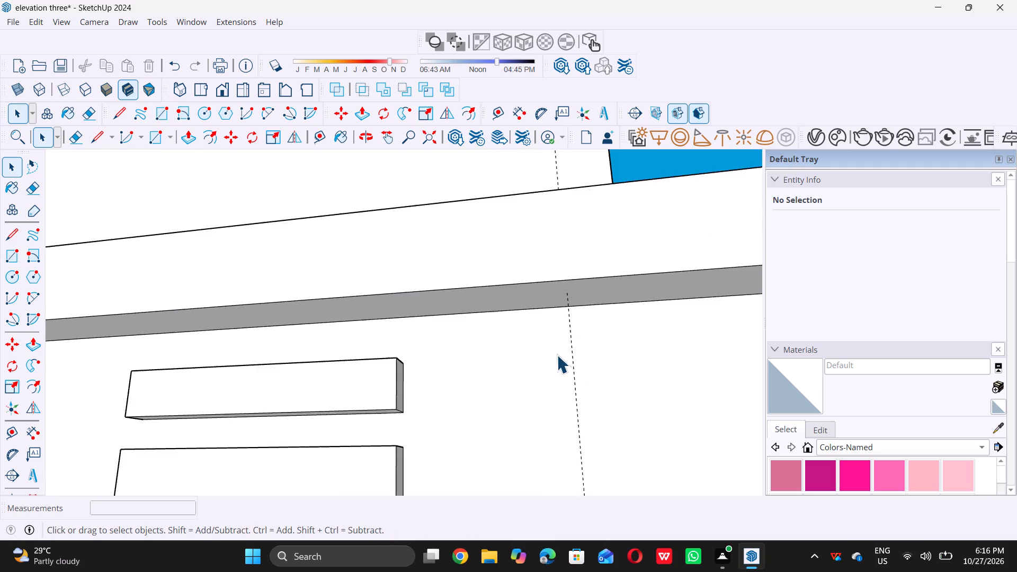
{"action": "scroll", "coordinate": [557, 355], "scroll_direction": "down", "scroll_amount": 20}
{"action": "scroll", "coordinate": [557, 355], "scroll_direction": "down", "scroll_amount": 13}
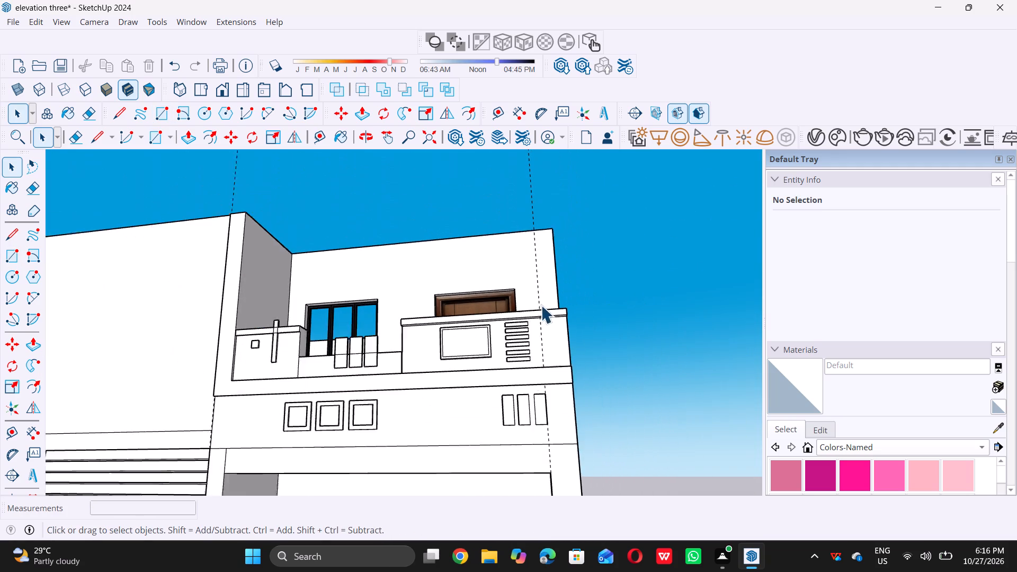
Examine the balcony slats, the cap and the plain wall strip beyond the edge guide from several angles and distances.
{"action": "middle_click_drag", "start_coordinate": [549, 336], "coordinate": [463, 390]}
{"action": "scroll", "coordinate": [463, 381], "scroll_direction": "up", "scroll_amount": 1}
{"action": "scroll", "coordinate": [463, 380], "scroll_direction": "down", "scroll_amount": 8}
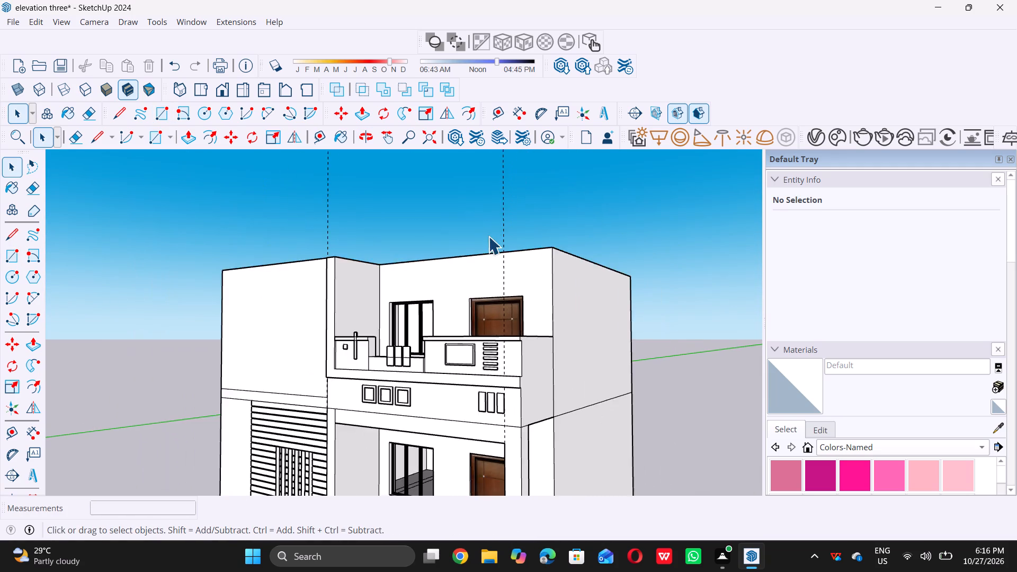
{"action": "scroll", "coordinate": [488, 236], "scroll_direction": "down", "scroll_amount": 2}
{"action": "scroll", "coordinate": [506, 370], "scroll_direction": "up", "scroll_amount": 20}
{"action": "scroll", "coordinate": [506, 370], "scroll_direction": "up", "scroll_amount": 4}
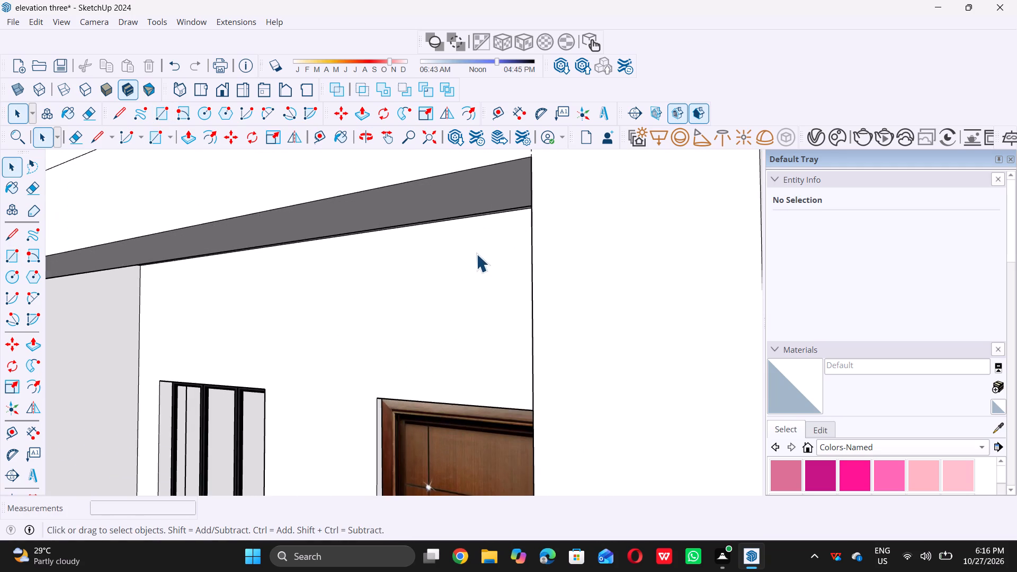
{"action": "scroll", "coordinate": [474, 270], "scroll_direction": "down", "scroll_amount": 16}
{"action": "scroll", "coordinate": [475, 240], "scroll_direction": "up", "scroll_amount": 6}
{"action": "scroll", "coordinate": [507, 224], "scroll_direction": "up", "scroll_amount": 15}
{"action": "middle_click_drag", "start_coordinate": [495, 182], "coordinate": [484, 138]}
{"action": "scroll", "coordinate": [495, 181], "scroll_direction": "up", "scroll_amount": 1}
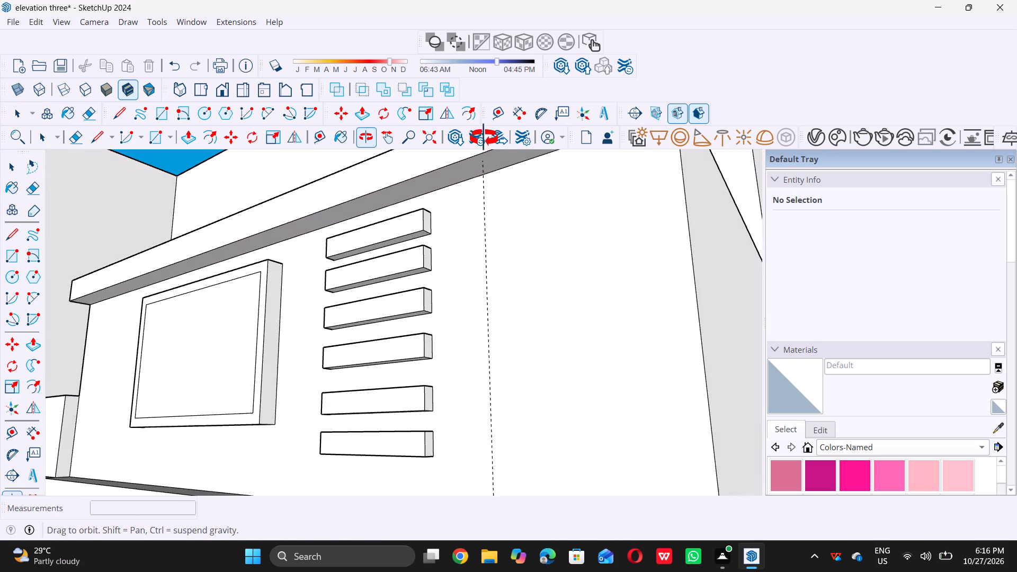
{"action": "scroll", "coordinate": [471, 177], "scroll_direction": "up", "scroll_amount": 12}
{"action": "scroll", "coordinate": [430, 315], "scroll_direction": "down", "scroll_amount": 3}
{"action": "scroll", "coordinate": [416, 401], "scroll_direction": "up", "scroll_amount": 1}
{"action": "scroll", "coordinate": [412, 415], "scroll_direction": "down", "scroll_amount": 9}
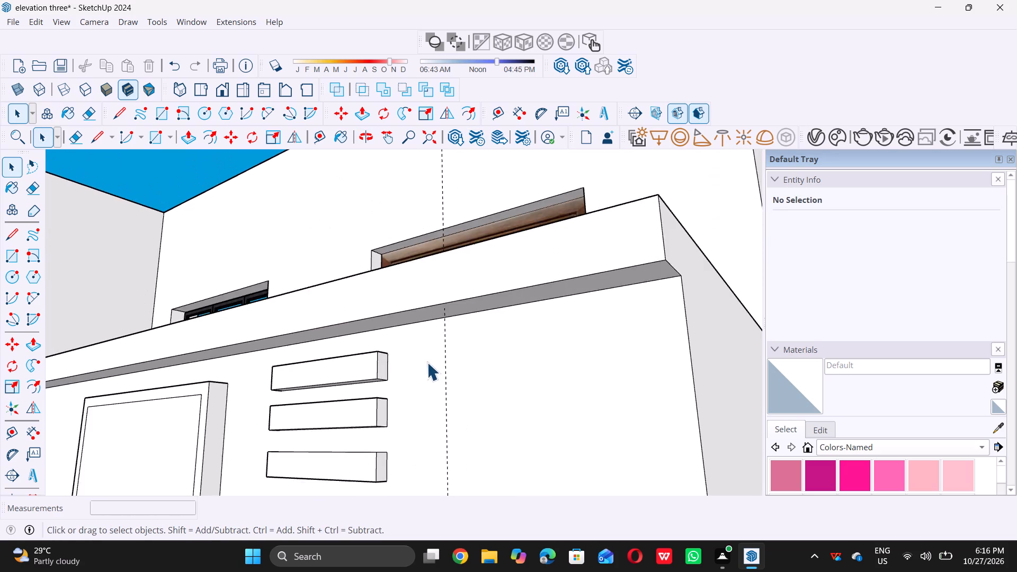
Place a vertical guide about 1' in from the balcony wall's end edge, between the slats and the end.
{"action": "middle_click_drag", "start_coordinate": [428, 362], "coordinate": [546, 399]}
{"action": "key", "text": "t"}
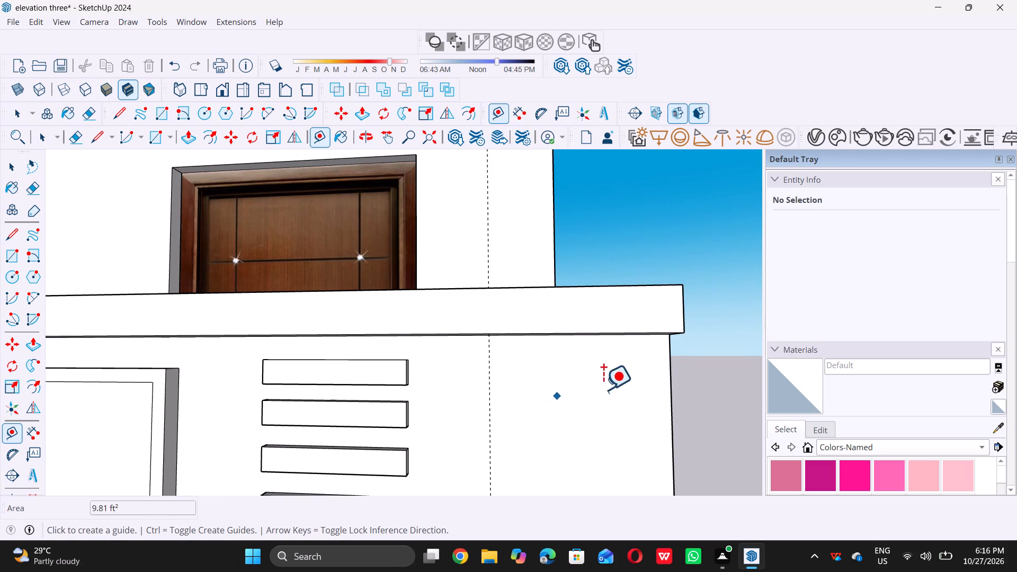
{"action": "scroll", "coordinate": [600, 368], "scroll_direction": "down", "scroll_amount": 4}
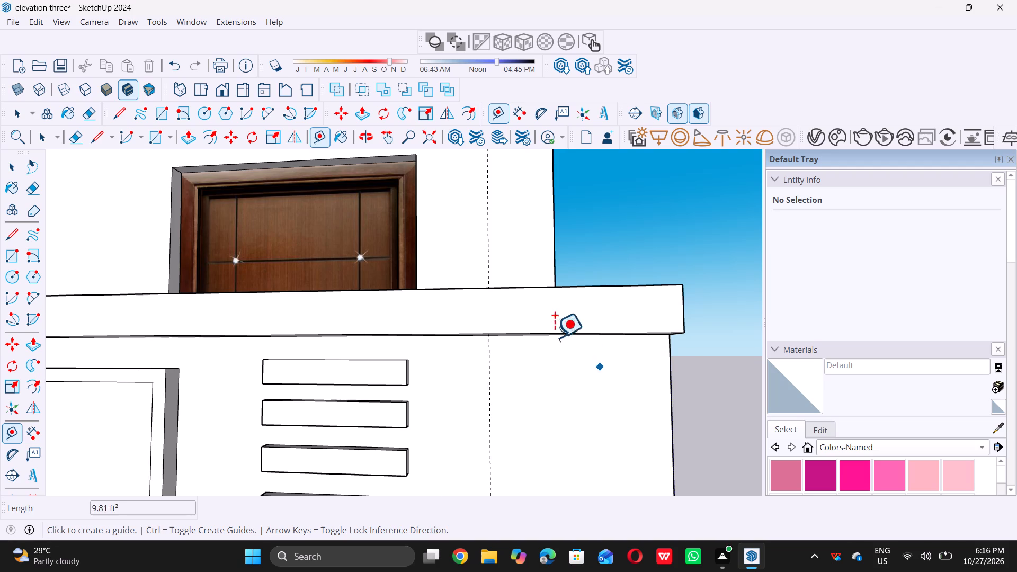
{"action": "scroll", "coordinate": [555, 337], "scroll_direction": "down", "scroll_amount": 11}
{"action": "middle_click_drag", "start_coordinate": [534, 369], "coordinate": [507, 328]}
{"action": "scroll", "coordinate": [547, 326], "scroll_direction": "up", "scroll_amount": 10}
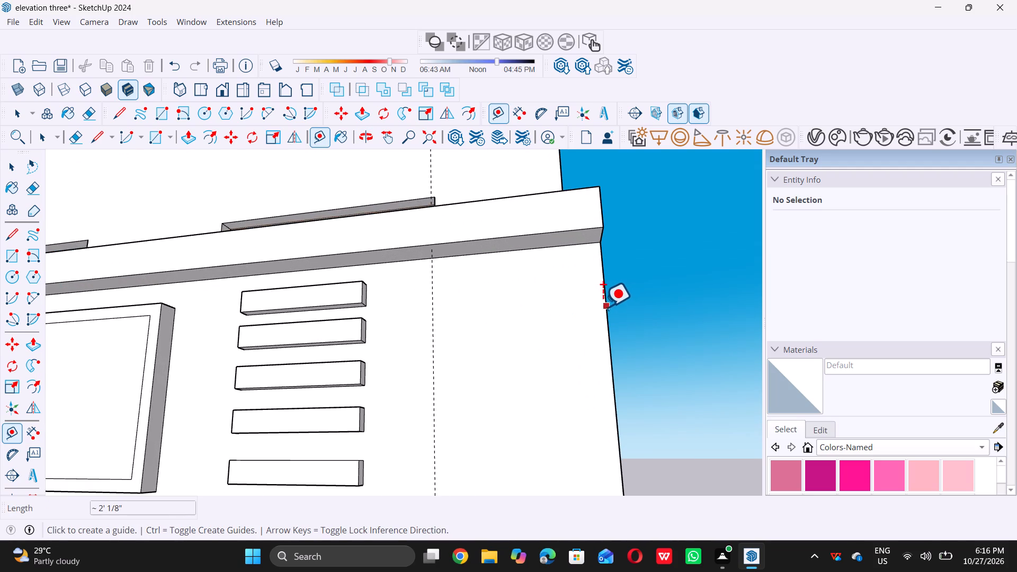
{"action": "left_click", "coordinate": [603, 307]}
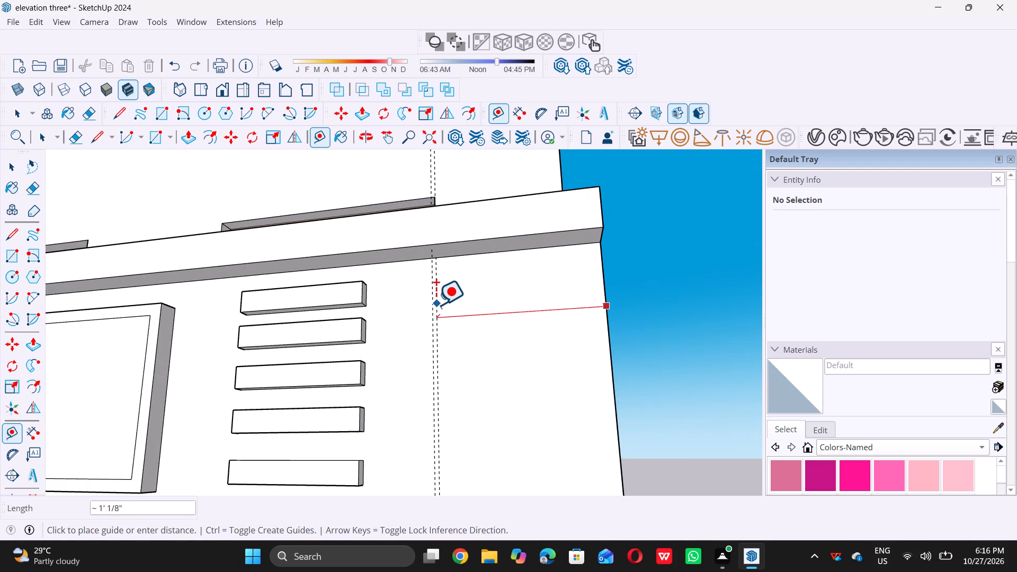
{"action": "left_click", "coordinate": [435, 305]}
{"action": "key", "text": "space"}
Place a vertical guide about 1 3/4" from the existing one, where the balcony wall meets the cap's underside.
{"action": "scroll", "coordinate": [484, 323], "scroll_direction": "up", "scroll_amount": 1}
{"action": "middle_click_drag", "start_coordinate": [481, 321], "coordinate": [478, 320]}
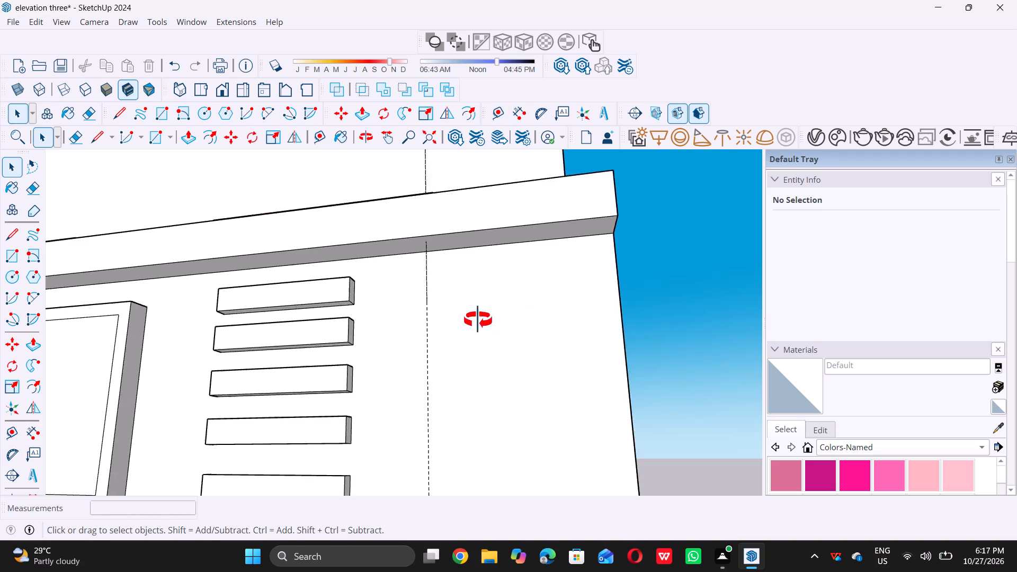
{"action": "middle_click_drag", "start_coordinate": [478, 320], "coordinate": [409, 301]}
{"action": "scroll", "coordinate": [391, 265], "scroll_direction": "up", "scroll_amount": 12}
{"action": "middle_click_drag", "start_coordinate": [437, 218], "coordinate": [342, 202]}
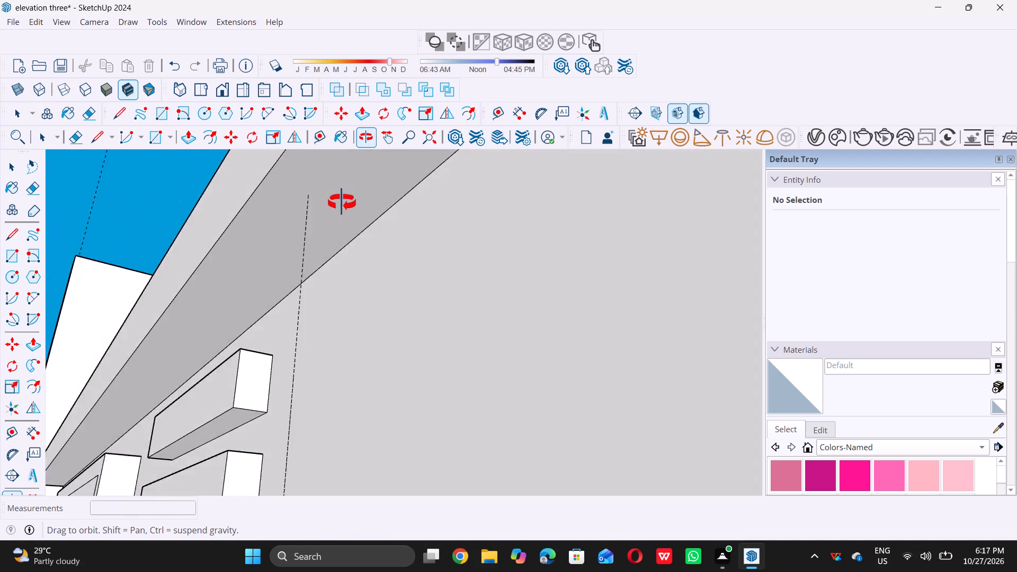
{"action": "middle_click_drag", "start_coordinate": [342, 202], "coordinate": [293, 211]}
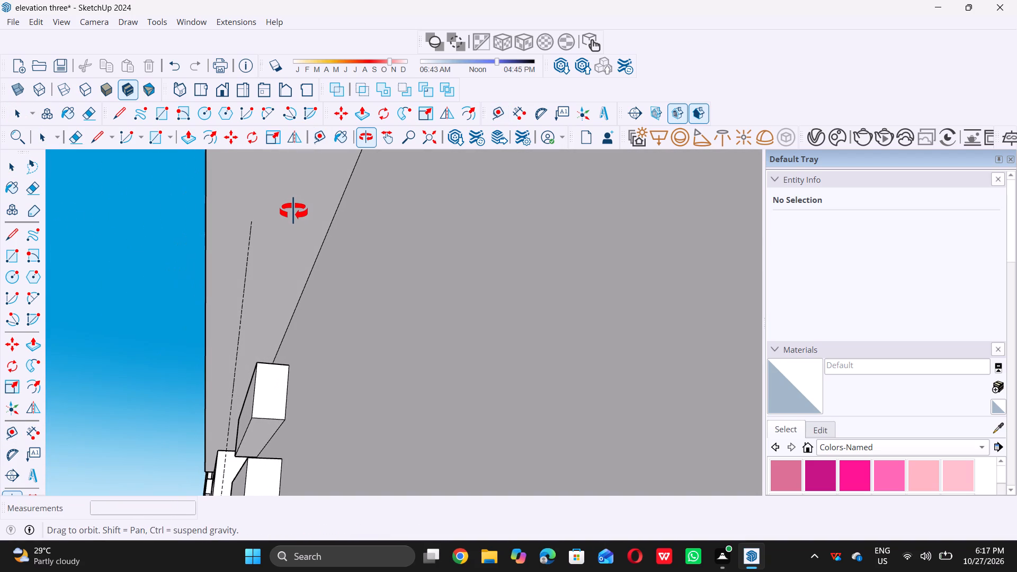
{"action": "middle_click_drag", "start_coordinate": [293, 211], "coordinate": [292, 210]}
{"action": "scroll", "coordinate": [252, 226], "scroll_direction": "up", "scroll_amount": 7}
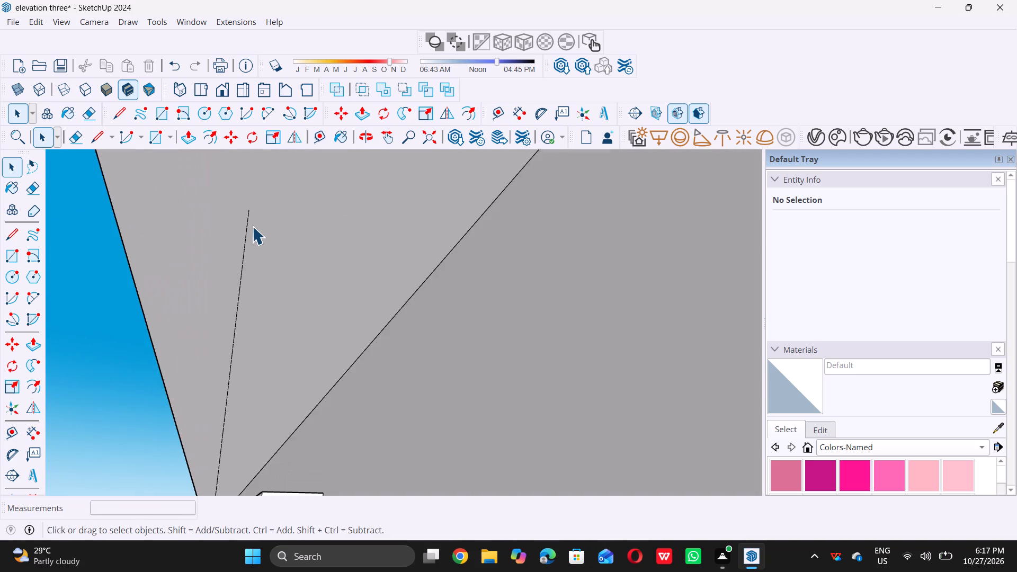
{"action": "key", "text": "t"}
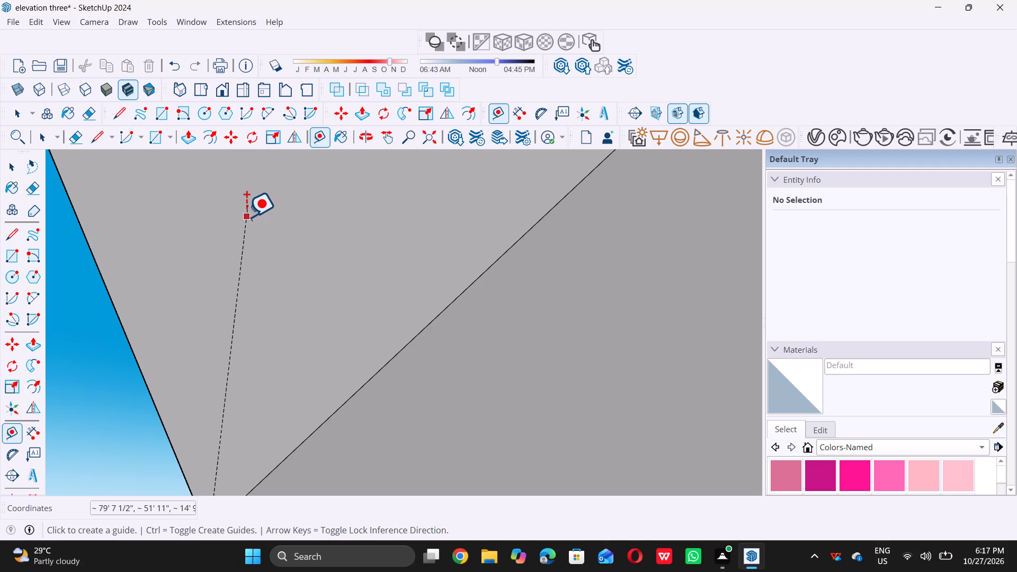
{"action": "left_click", "coordinate": [246, 217]}
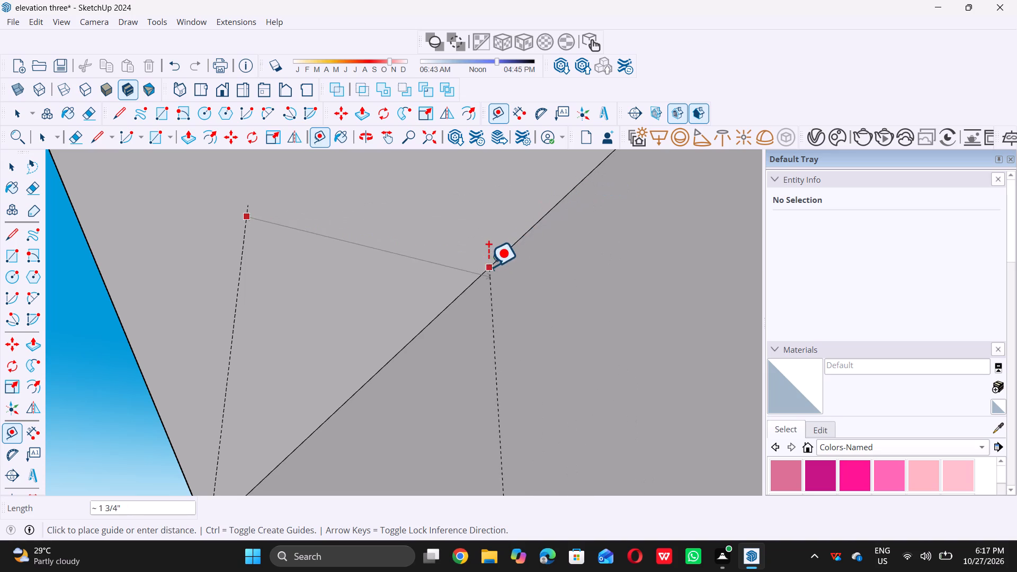
{"action": "left_click", "coordinate": [510, 254]}
{"action": "key", "text": "space"}
{"action": "scroll", "coordinate": [516, 273], "scroll_direction": "down", "scroll_amount": 3}
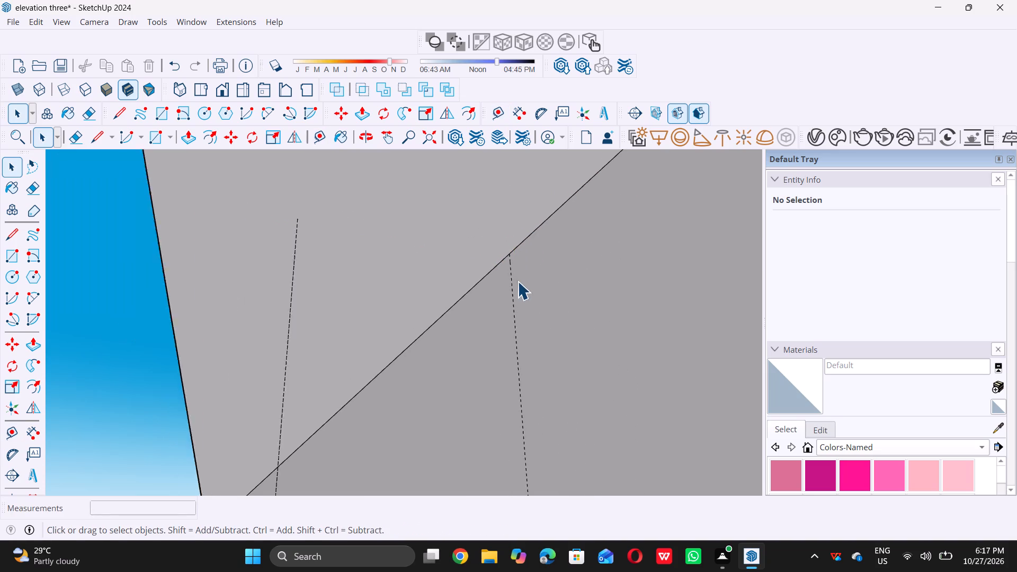
Draw a rectangle about 1' by 2' on the balcony wall, from the new guide under the cap to the wall's lower end corner.
{"action": "scroll", "coordinate": [518, 281], "scroll_direction": "down", "scroll_amount": 20}
{"action": "scroll", "coordinate": [518, 281], "scroll_direction": "down", "scroll_amount": 6}
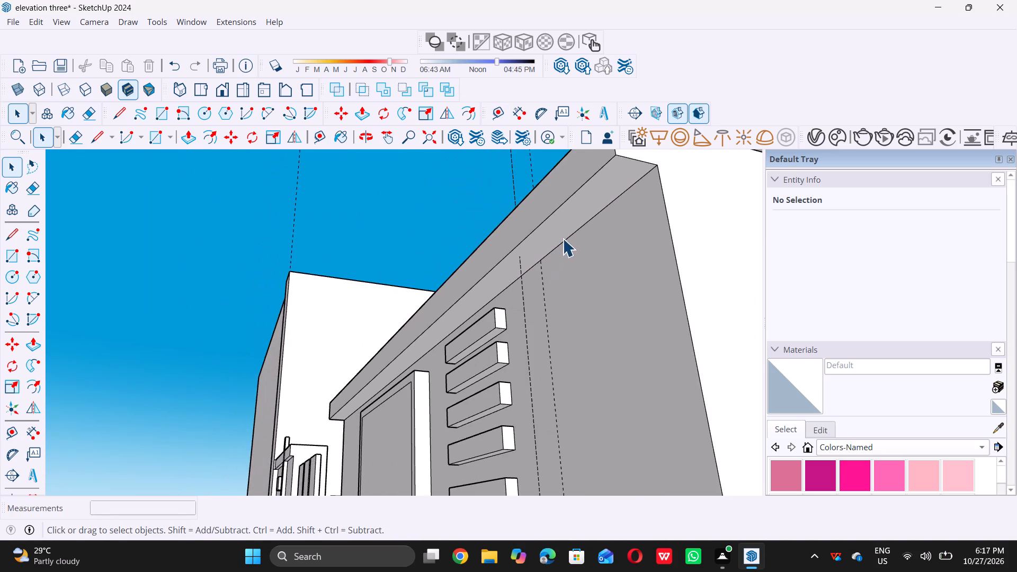
{"action": "scroll", "coordinate": [564, 229], "scroll_direction": "down", "scroll_amount": 10}
{"action": "middle_click_drag", "start_coordinate": [557, 244], "coordinate": [648, 343]}
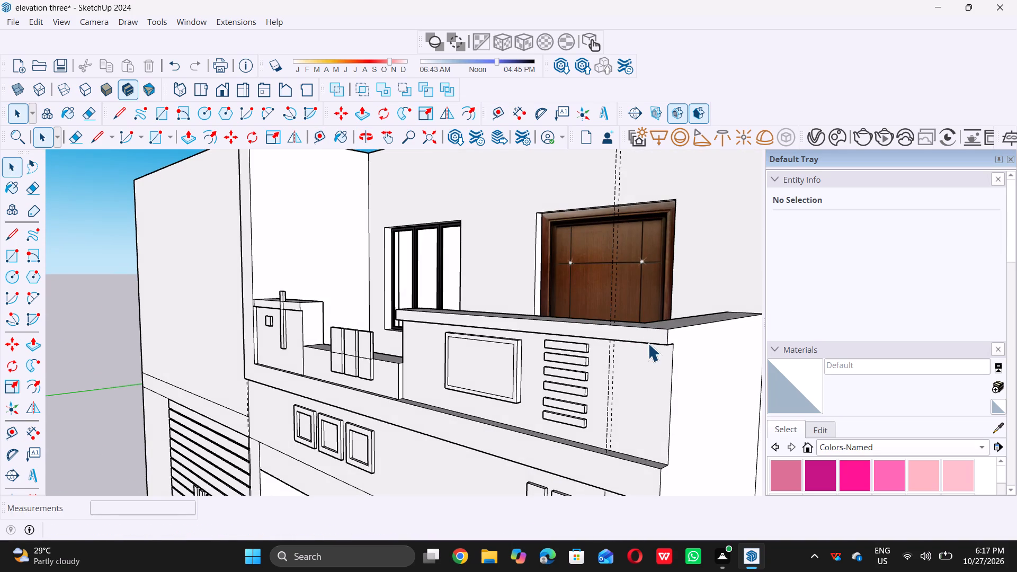
{"action": "key", "text": "r"}
{"action": "scroll", "coordinate": [619, 385], "scroll_direction": "up", "scroll_amount": 15}
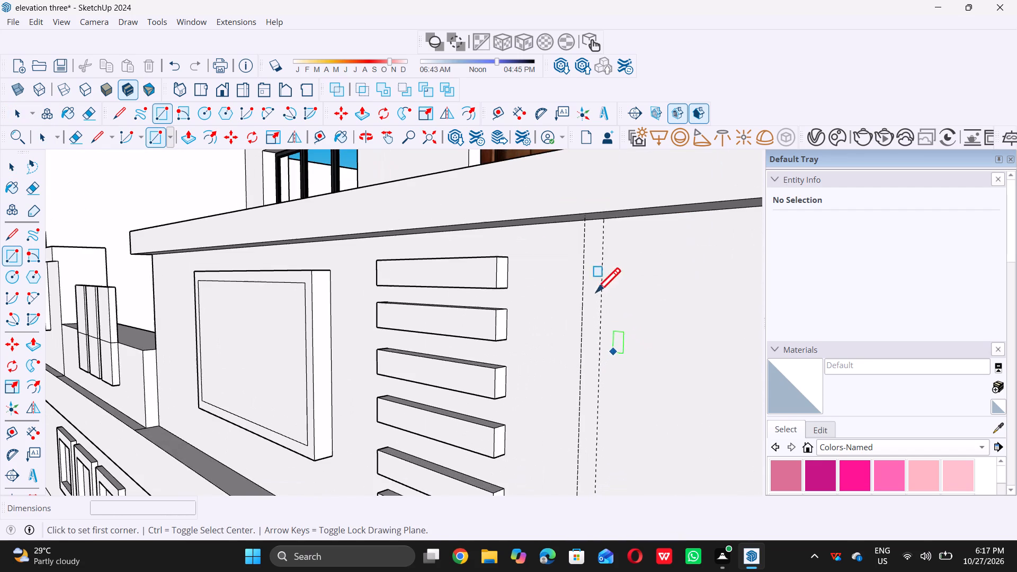
{"action": "left_click", "coordinate": [603, 222]}
{"action": "scroll", "coordinate": [603, 221], "scroll_direction": "down", "scroll_amount": 20}
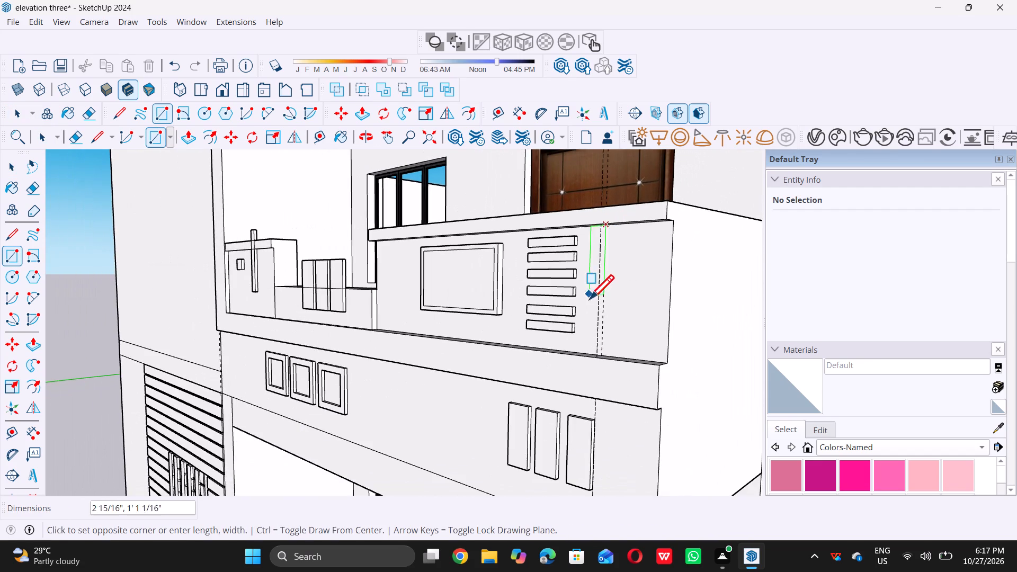
{"action": "middle_click_drag", "start_coordinate": [601, 305], "coordinate": [658, 359]}
{"action": "scroll", "coordinate": [624, 310], "scroll_direction": "down", "scroll_amount": 16}
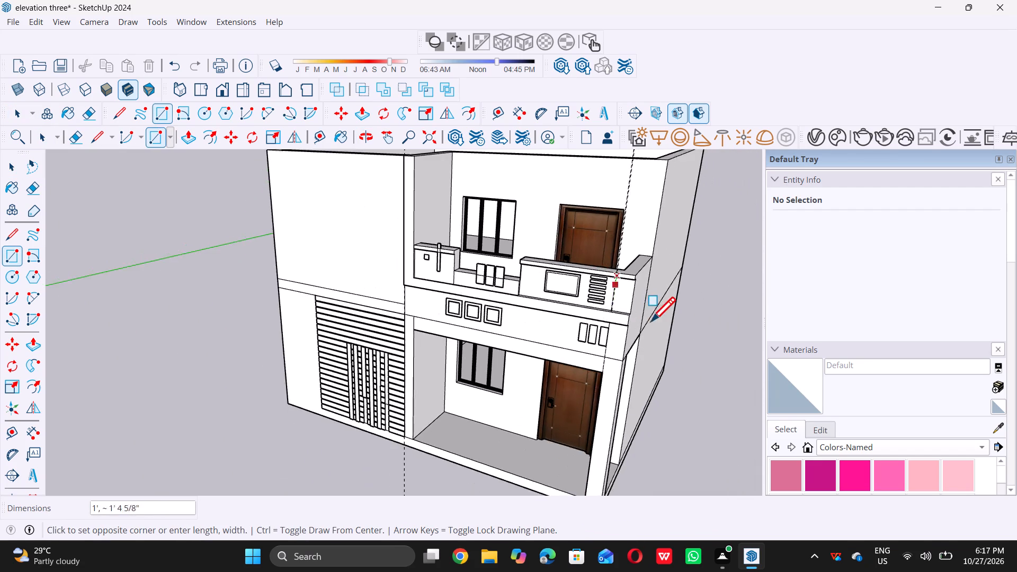
{"action": "scroll", "coordinate": [651, 321], "scroll_direction": "up", "scroll_amount": 20}
{"action": "scroll", "coordinate": [651, 321], "scroll_direction": "up", "scroll_amount": 6}
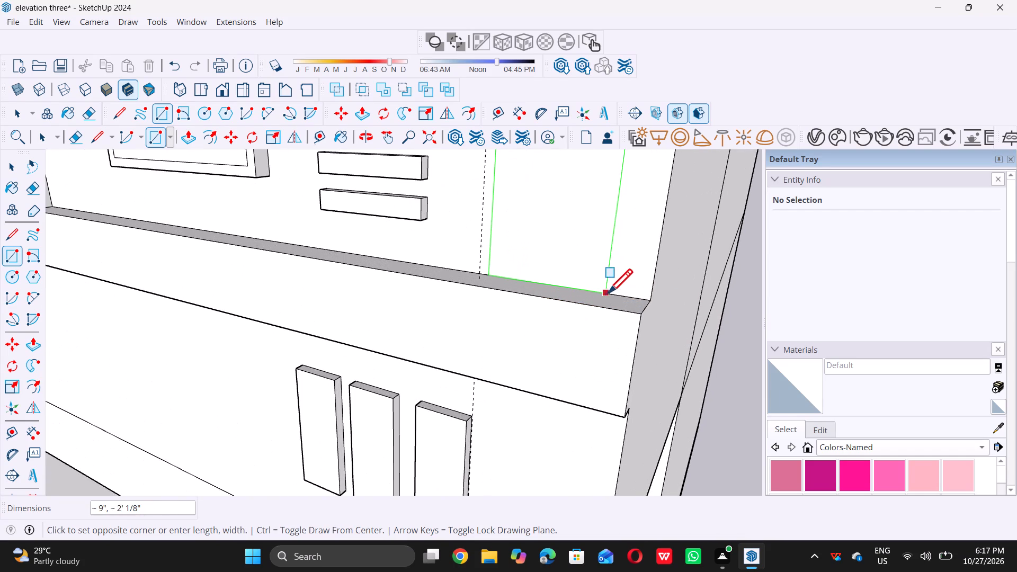
{"action": "left_click", "coordinate": [649, 301]}
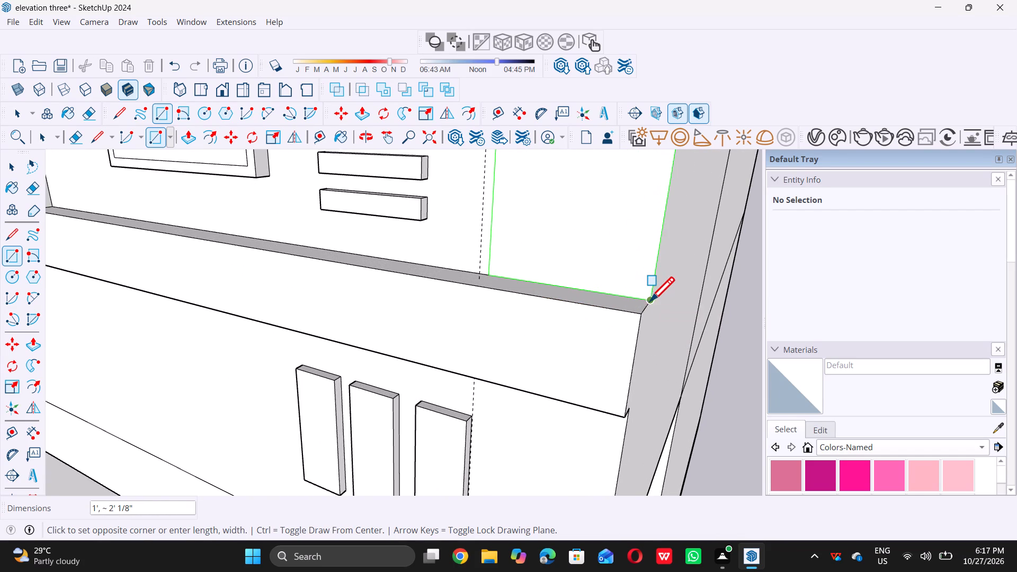
{"action": "key", "text": "space"}
{"action": "scroll", "coordinate": [608, 347], "scroll_direction": "down", "scroll_amount": 15}
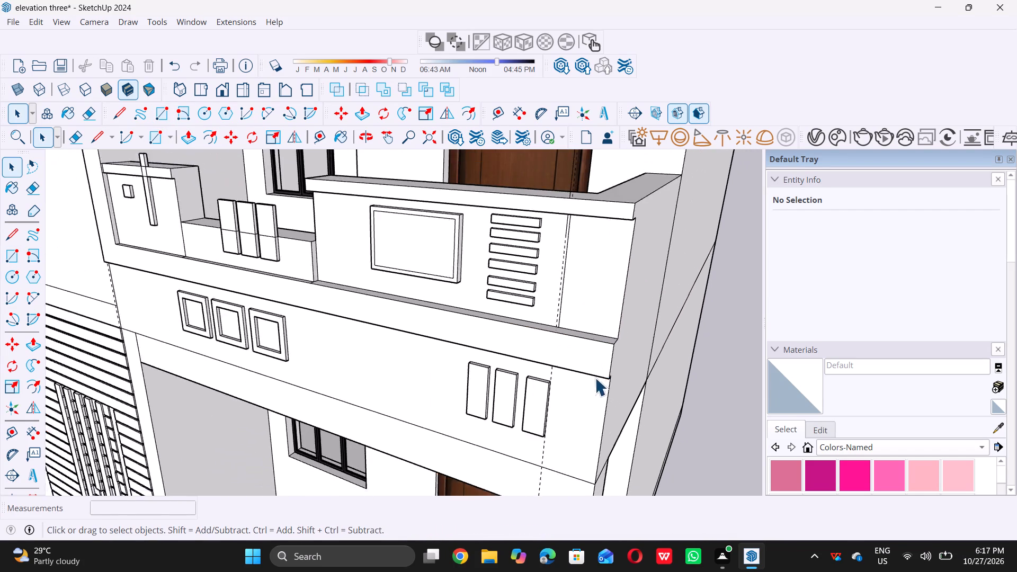
Delete all guides from the model.
{"action": "left_click", "coordinate": [41, 25]}
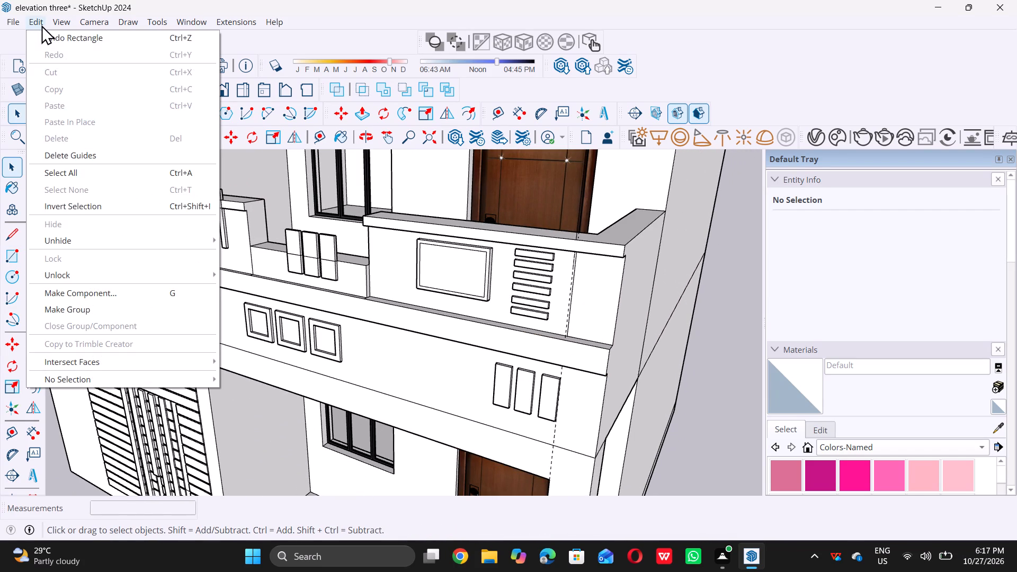
{"action": "left_click", "coordinate": [101, 150]}
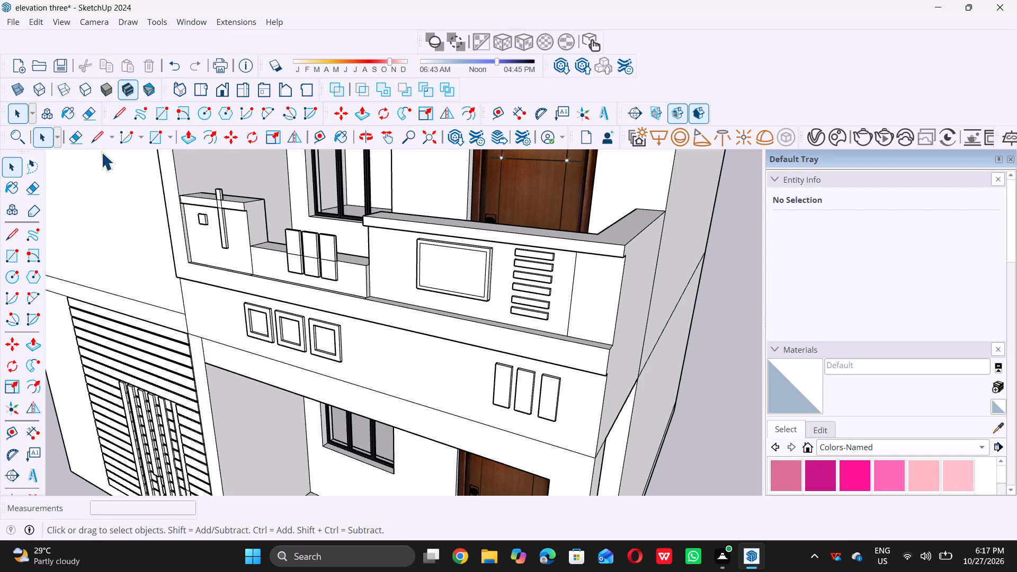
Push/pull the balcony wall's end strip beside the slats 2 3/4" out from the wall.
{"action": "scroll", "coordinate": [400, 322], "scroll_direction": "down", "scroll_amount": 6}
{"action": "scroll", "coordinate": [459, 393], "scroll_direction": "down", "scroll_amount": 6}
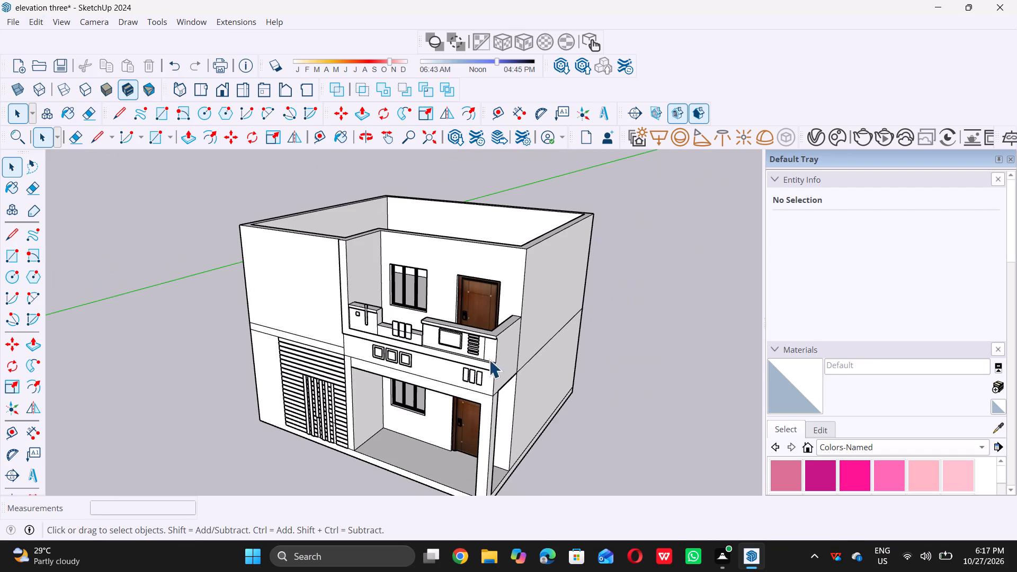
{"action": "middle_click_drag", "start_coordinate": [487, 360], "coordinate": [525, 290]}
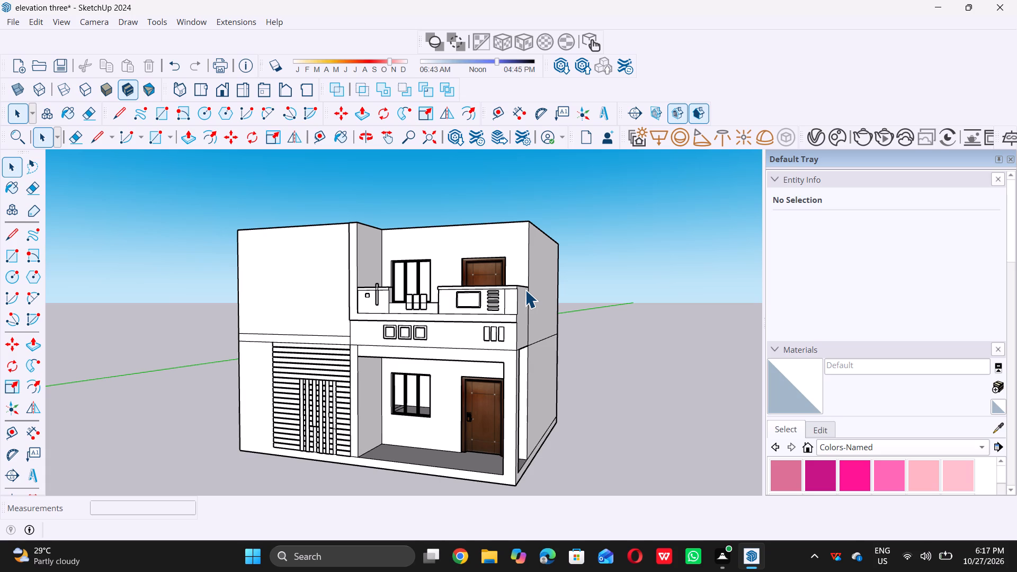
{"action": "scroll", "coordinate": [480, 289], "scroll_direction": "up", "scroll_amount": 2}
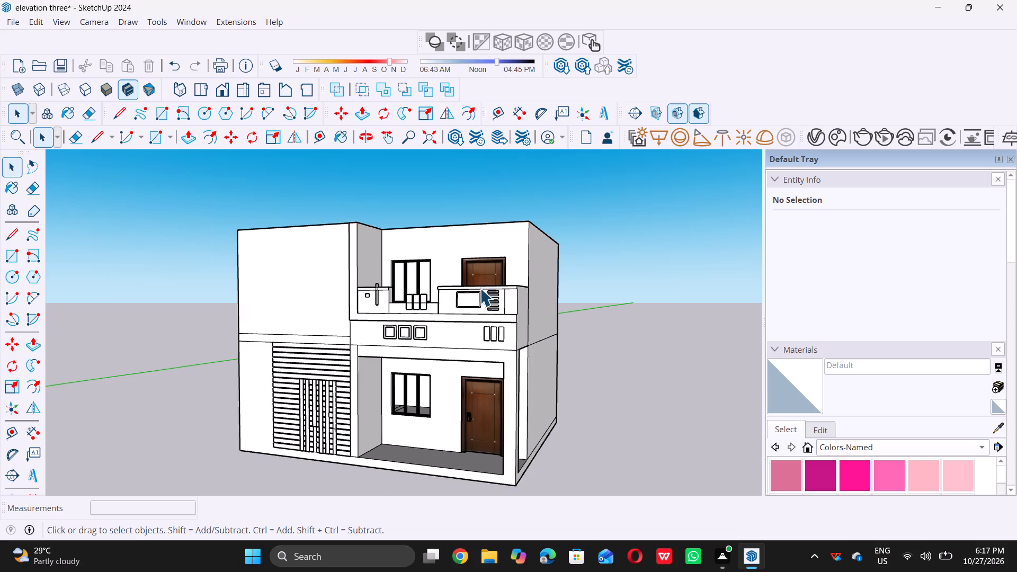
{"action": "scroll", "coordinate": [480, 288], "scroll_direction": "up", "scroll_amount": 7}
{"action": "scroll", "coordinate": [502, 292], "scroll_direction": "down", "scroll_amount": 6}
{"action": "middle_click_drag", "start_coordinate": [545, 278], "coordinate": [517, 298]}
{"action": "scroll", "coordinate": [505, 311], "scroll_direction": "up", "scroll_amount": 6}
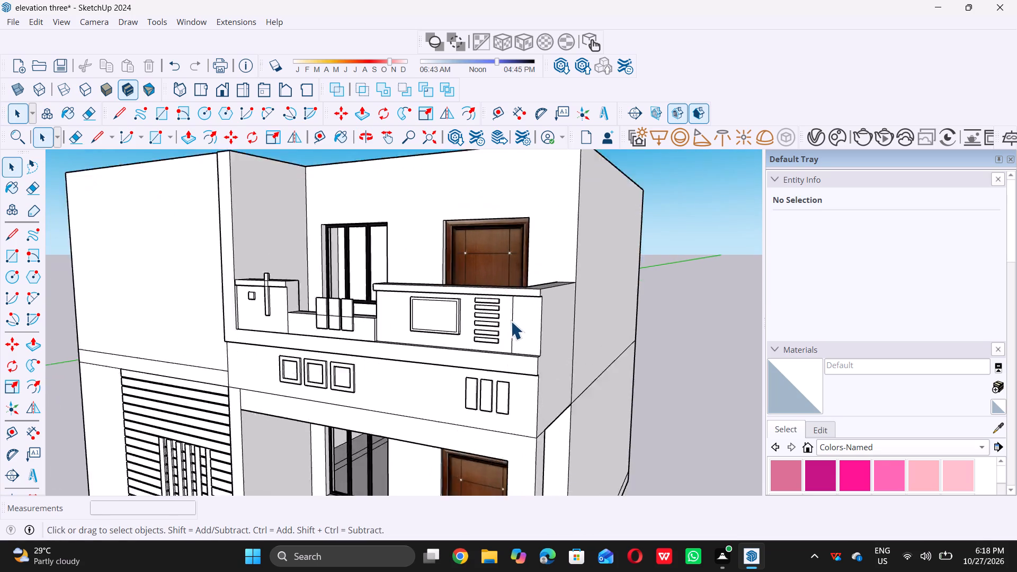
{"action": "scroll", "coordinate": [522, 327], "scroll_direction": "up", "scroll_amount": 4}
{"action": "key", "text": "p"}
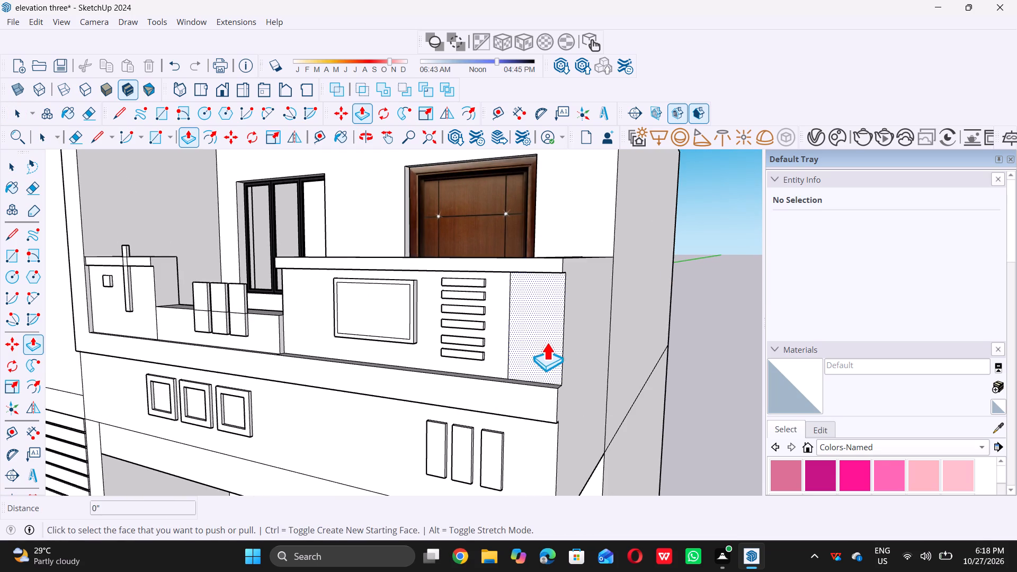
{"action": "left_click", "coordinate": [542, 339]}
{"action": "left_click", "coordinate": [532, 390]}
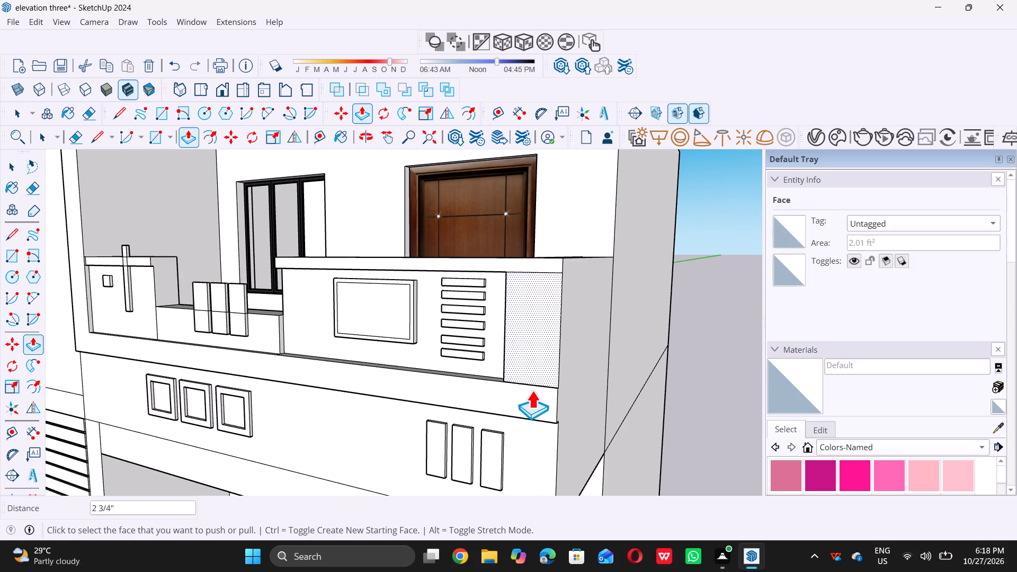
{"action": "scroll", "coordinate": [548, 356], "scroll_direction": "down", "scroll_amount": 2}
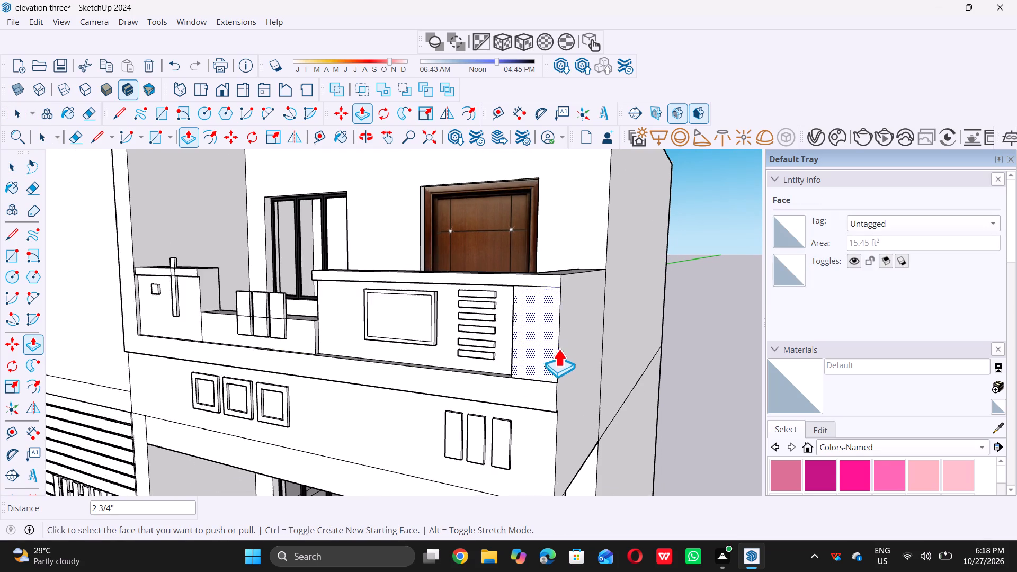
{"action": "scroll", "coordinate": [558, 348], "scroll_direction": "down", "scroll_amount": 2}
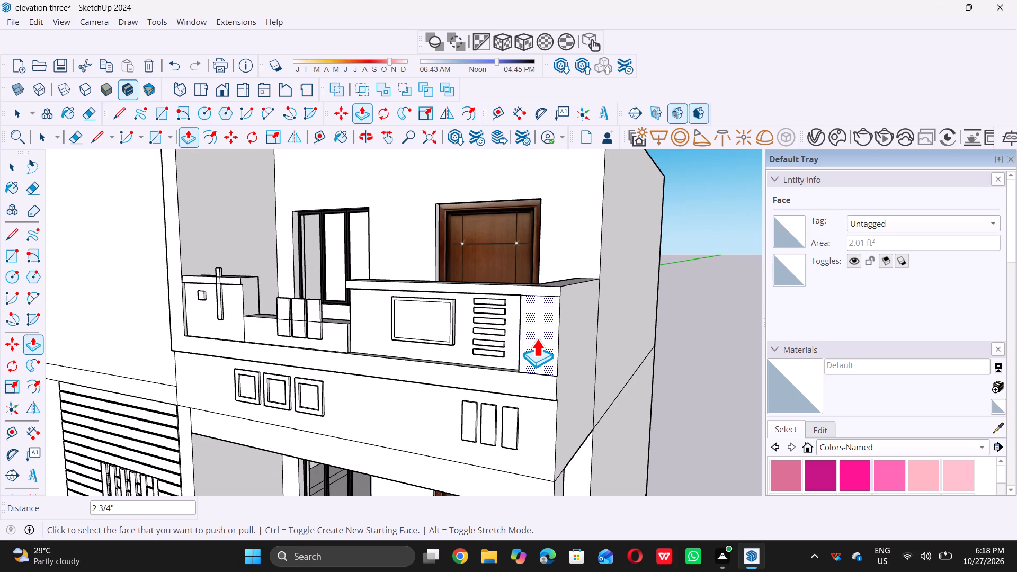
{"action": "scroll", "coordinate": [517, 352], "scroll_direction": "up", "scroll_amount": 6}
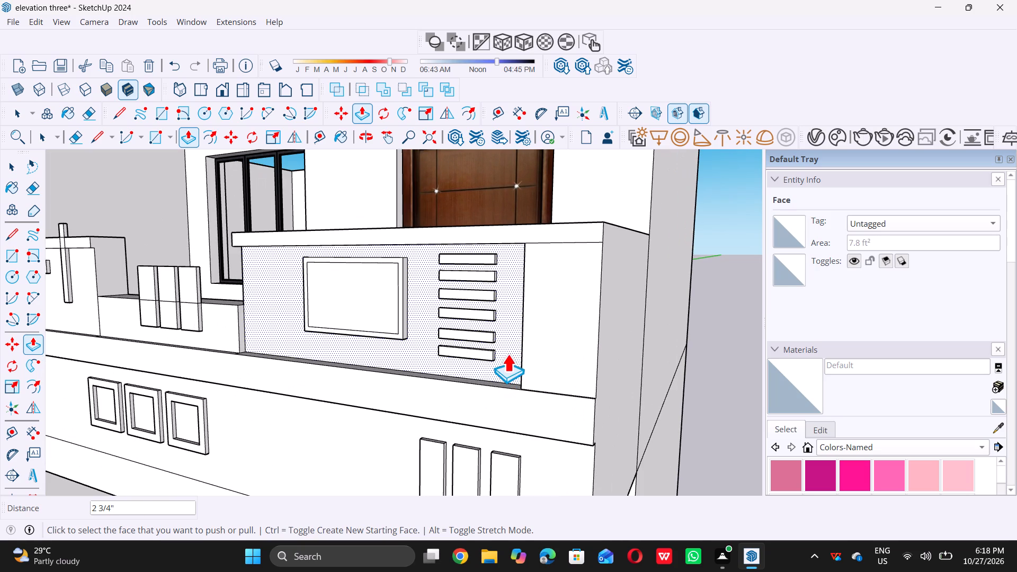
{"action": "key", "text": "space"}
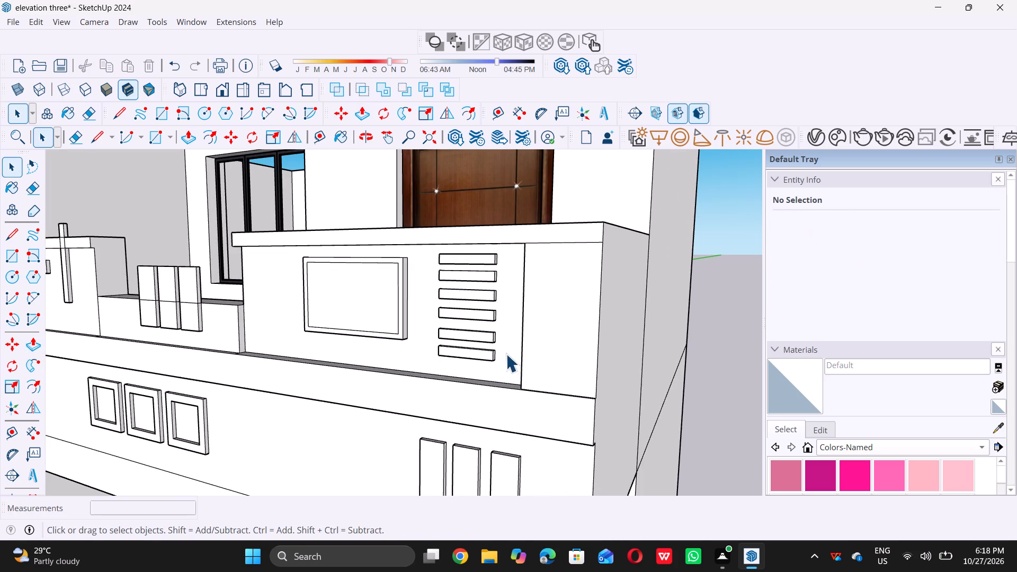
Place a guide on top of the balcony wall's cap, 1' in from its outer end edge beside the slats.
{"action": "scroll", "coordinate": [506, 355], "scroll_direction": "down", "scroll_amount": 13}
{"action": "middle_click_drag", "start_coordinate": [522, 345], "coordinate": [548, 399]}
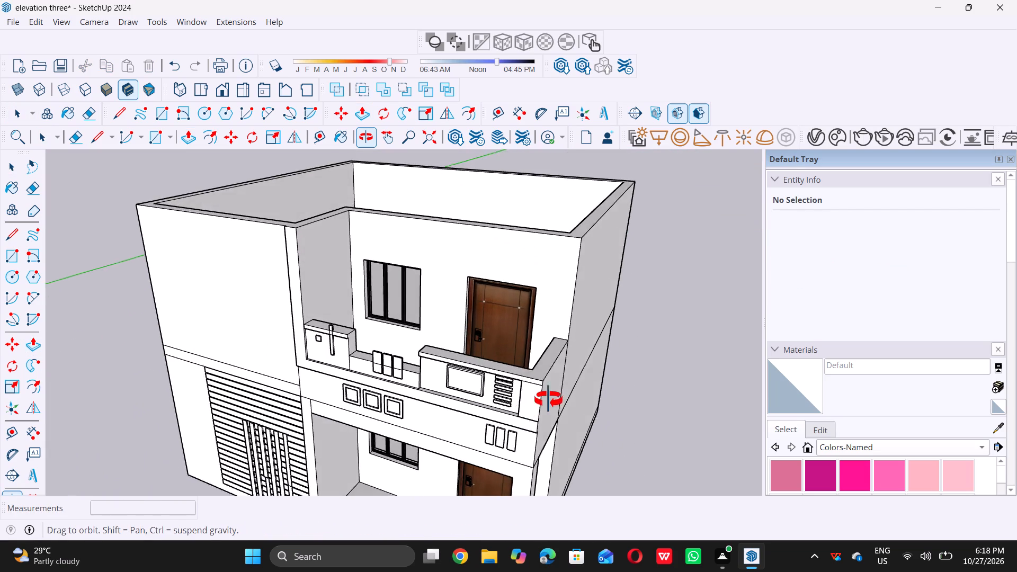
{"action": "middle_click_drag", "start_coordinate": [548, 399], "coordinate": [548, 468]}
{"action": "scroll", "coordinate": [539, 444], "scroll_direction": "up", "scroll_amount": 4}
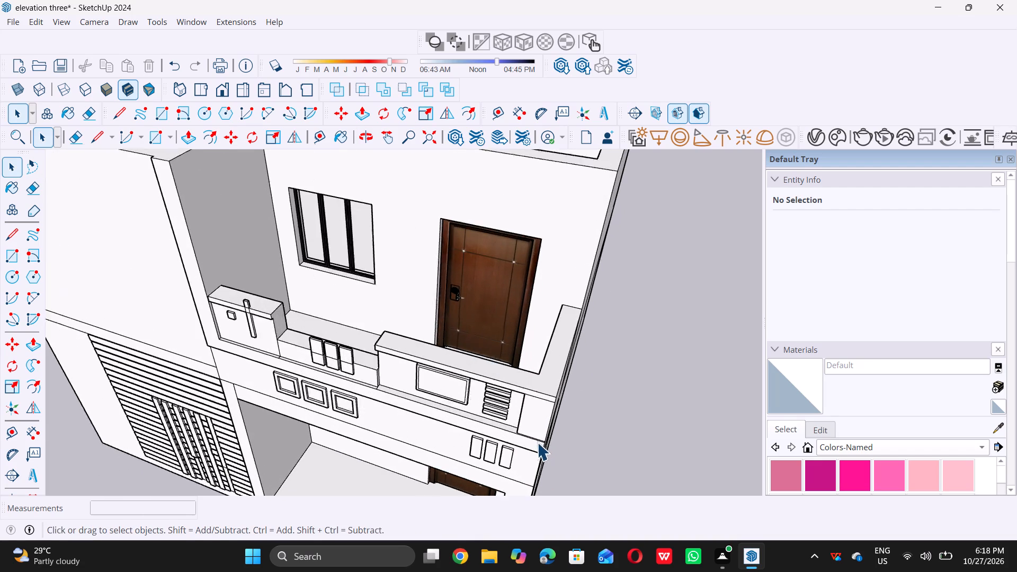
{"action": "scroll", "coordinate": [537, 442], "scroll_direction": "up", "scroll_amount": 2}
{"action": "middle_click_drag", "start_coordinate": [526, 375], "coordinate": [564, 392]}
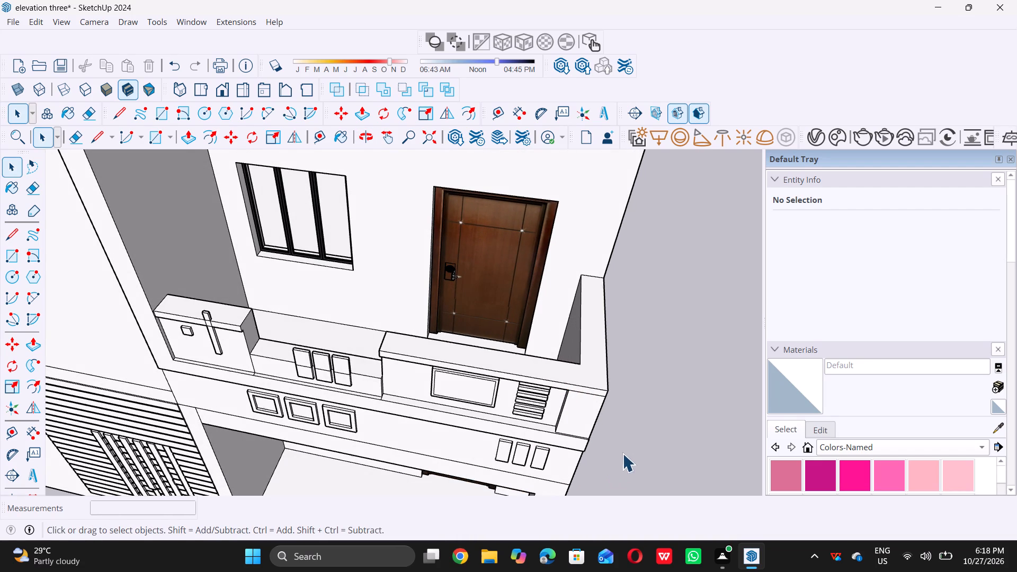
{"action": "scroll", "coordinate": [614, 463], "scroll_direction": "up", "scroll_amount": 4}
{"action": "scroll", "coordinate": [537, 384], "scroll_direction": "up", "scroll_amount": 1}
{"action": "middle_click_drag", "start_coordinate": [537, 385], "coordinate": [545, 429]}
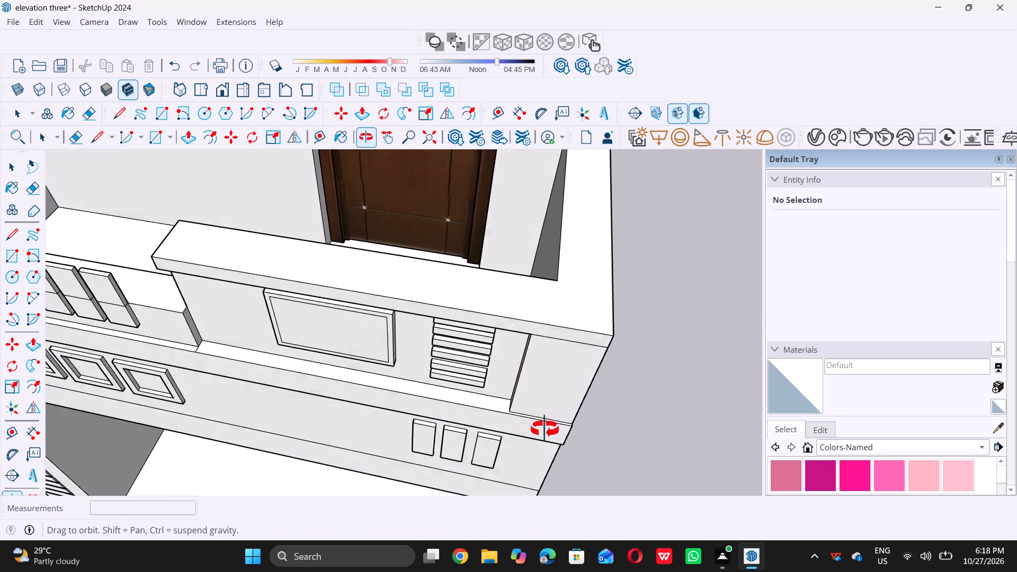
{"action": "middle_click_drag", "start_coordinate": [545, 429], "coordinate": [545, 430]}
{"action": "scroll", "coordinate": [603, 373], "scroll_direction": "up", "scroll_amount": 3}
{"action": "key", "text": "t"}
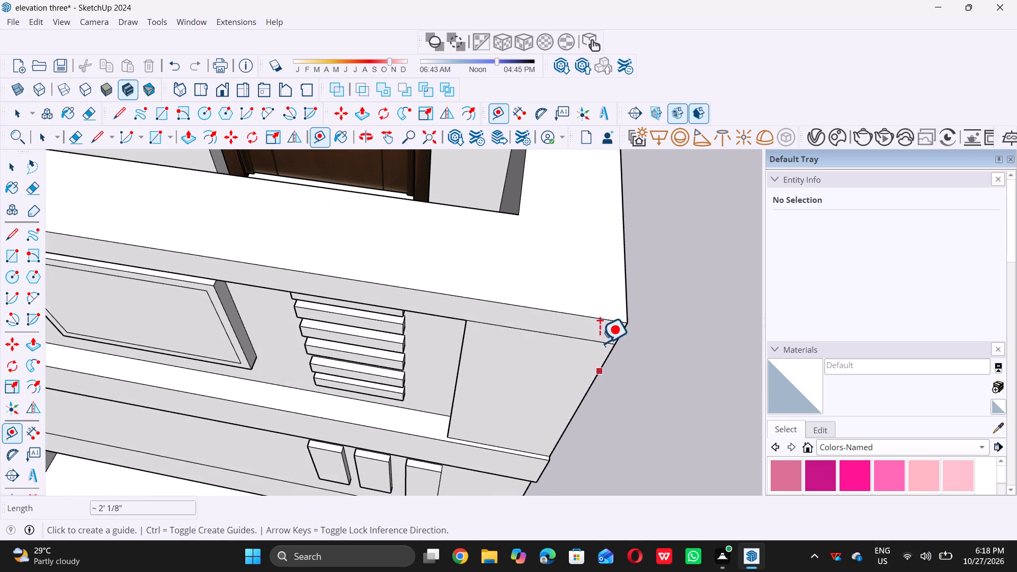
{"action": "left_click", "coordinate": [625, 285]}
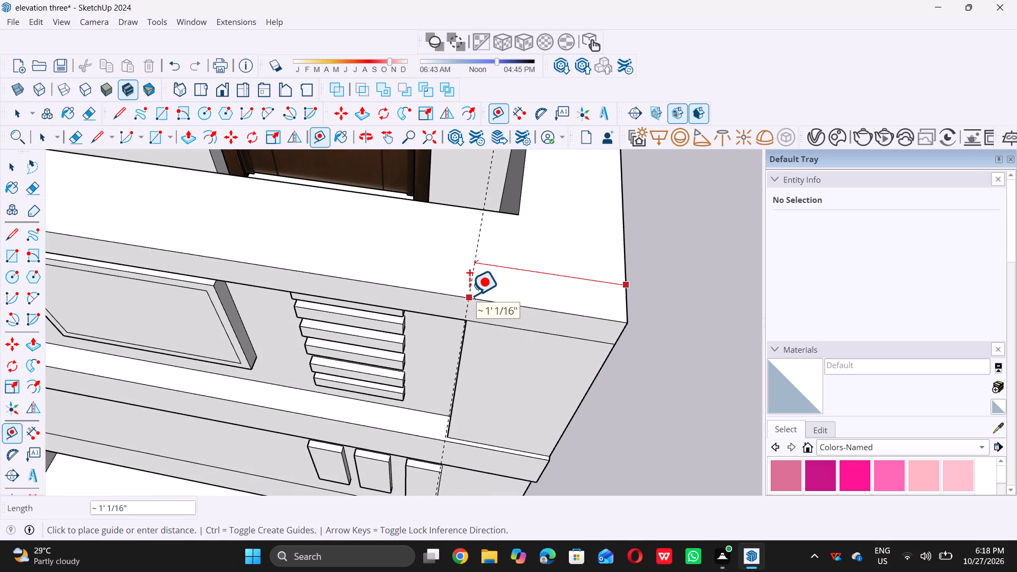
{"action": "key", "text": "1"}
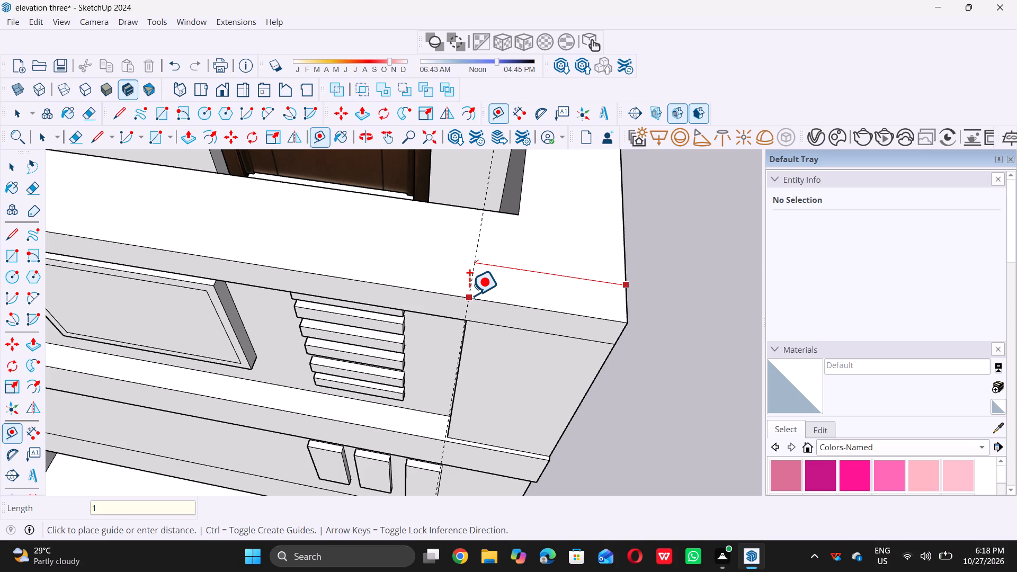
{"action": "key", "text": "shift+quotedbl"}
{"action": "key", "text": "BackSpace"}
{"action": "key", "text": "apostrophe"}
{"action": "key", "text": "Return"}
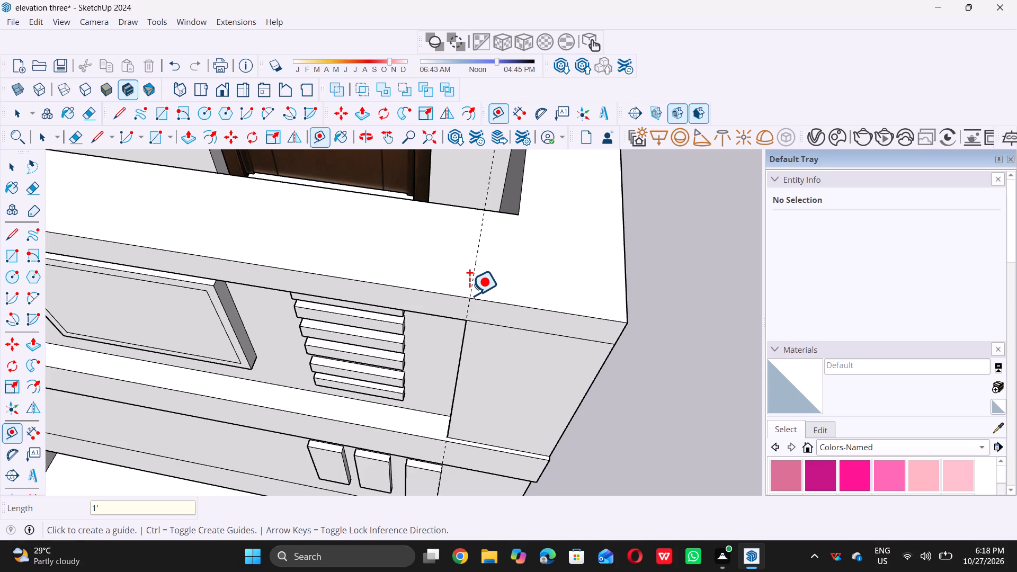
{"action": "key", "text": "space"}
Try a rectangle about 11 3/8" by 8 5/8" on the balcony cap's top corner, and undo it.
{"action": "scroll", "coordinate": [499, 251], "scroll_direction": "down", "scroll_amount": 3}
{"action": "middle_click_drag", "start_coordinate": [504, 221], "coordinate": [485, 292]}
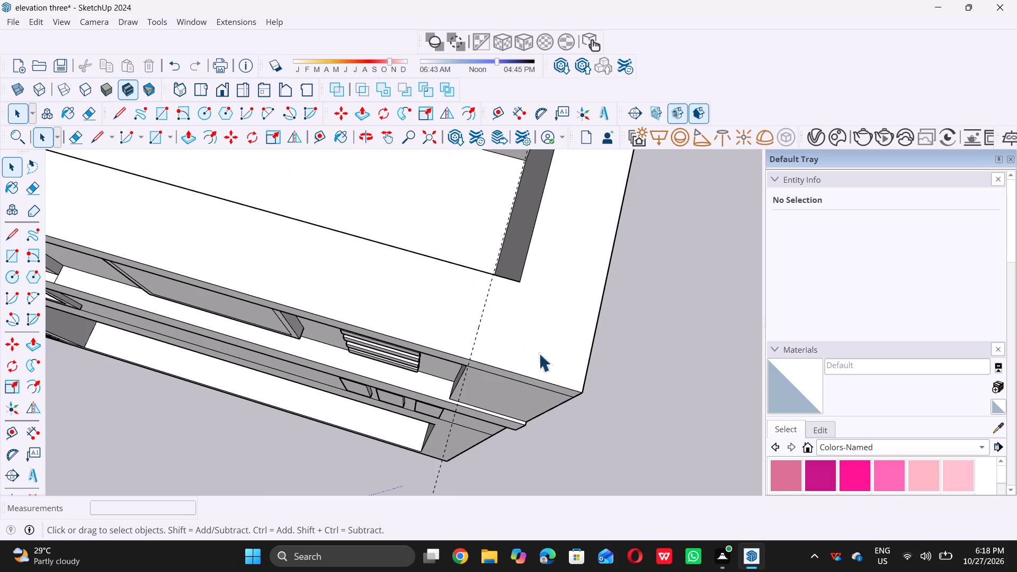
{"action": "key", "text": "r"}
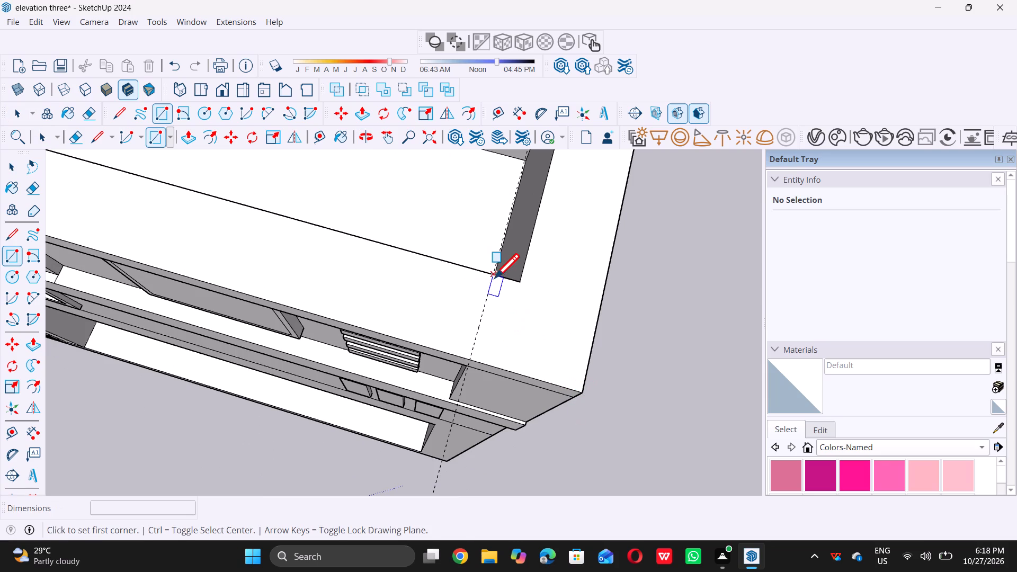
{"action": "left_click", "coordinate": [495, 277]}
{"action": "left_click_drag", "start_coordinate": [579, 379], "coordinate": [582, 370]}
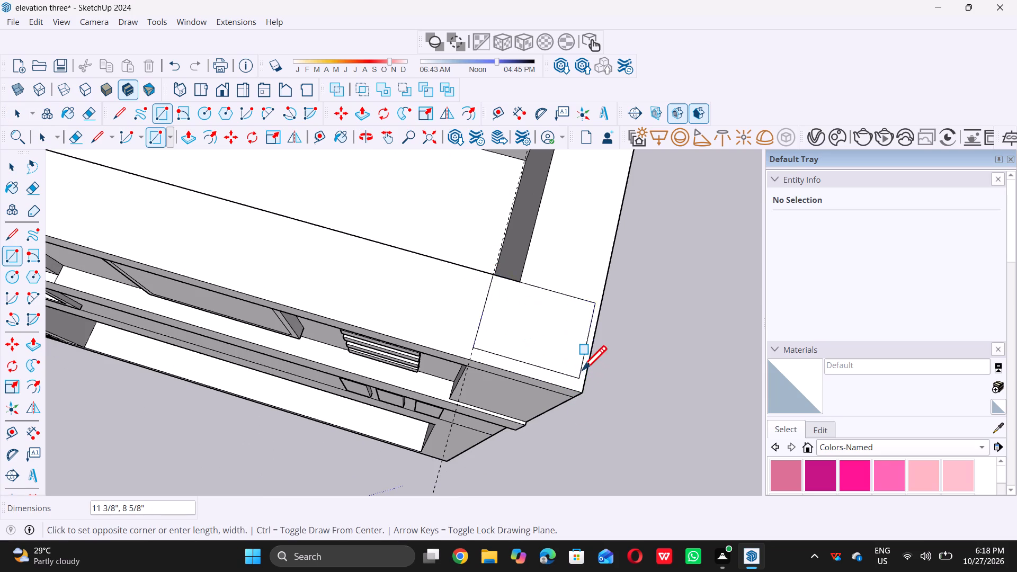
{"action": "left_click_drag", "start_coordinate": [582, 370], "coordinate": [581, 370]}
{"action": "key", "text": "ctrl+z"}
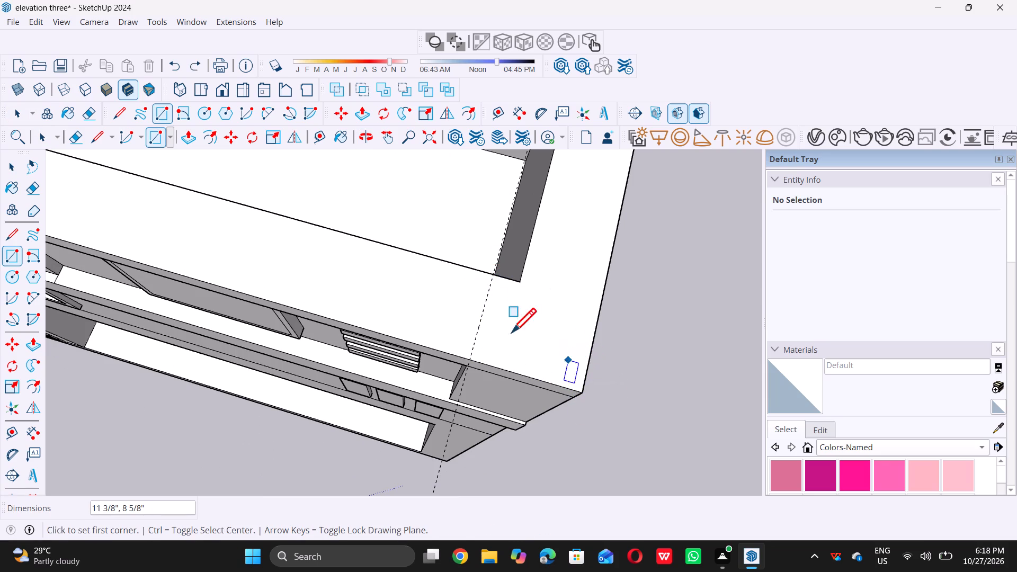
Draw a rectangle on the balcony cap's top, from the guide's crossing with the inner edge to the outer front corner.
{"action": "left_click", "coordinate": [495, 276]}
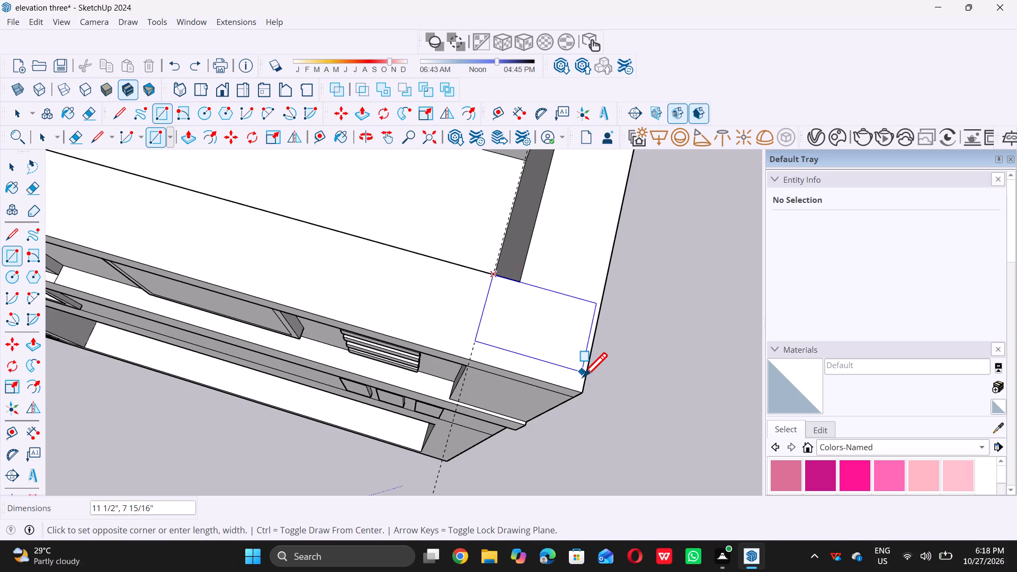
{"action": "left_click", "coordinate": [583, 391]}
{"action": "key", "text": "space"}
Delete all guides from the model.
{"action": "scroll", "coordinate": [548, 412], "scroll_direction": "down", "scroll_amount": 4}
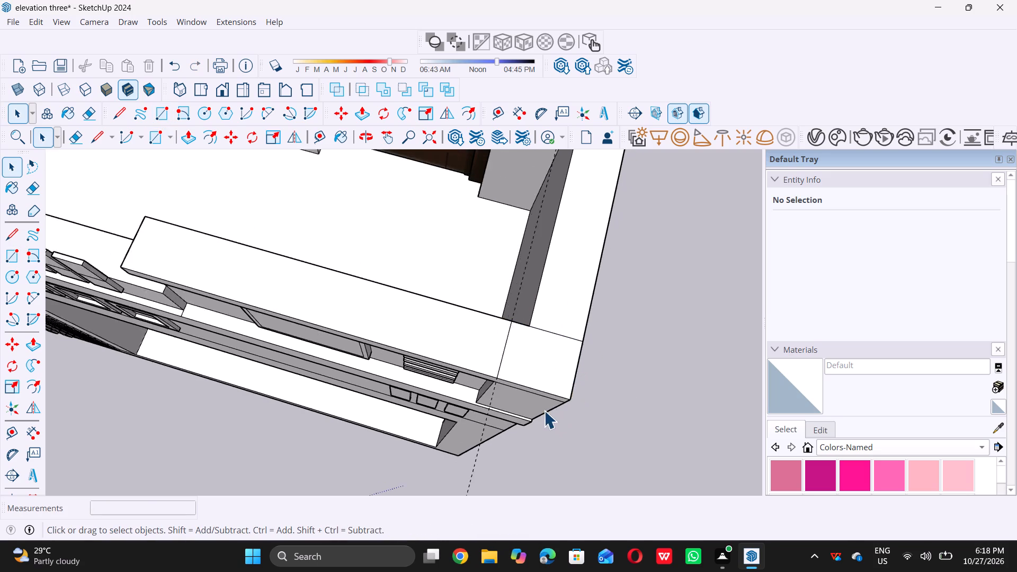
{"action": "scroll", "coordinate": [544, 410], "scroll_direction": "down", "scroll_amount": 8}
{"action": "scroll", "coordinate": [538, 396], "scroll_direction": "up", "scroll_amount": 1}
{"action": "scroll", "coordinate": [538, 396], "scroll_direction": "down", "scroll_amount": 3}
{"action": "scroll", "coordinate": [538, 397], "scroll_direction": "up", "scroll_amount": 1}
{"action": "scroll", "coordinate": [534, 381], "scroll_direction": "down", "scroll_amount": 11}
{"action": "middle_click_drag", "start_coordinate": [545, 400], "coordinate": [521, 261]}
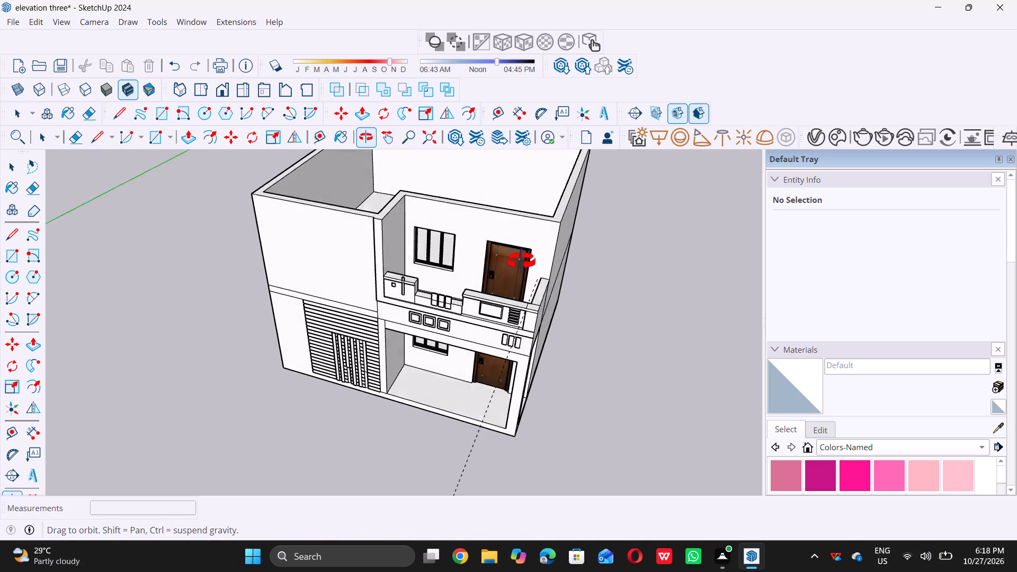
{"action": "middle_click_drag", "start_coordinate": [521, 261], "coordinate": [521, 260]}
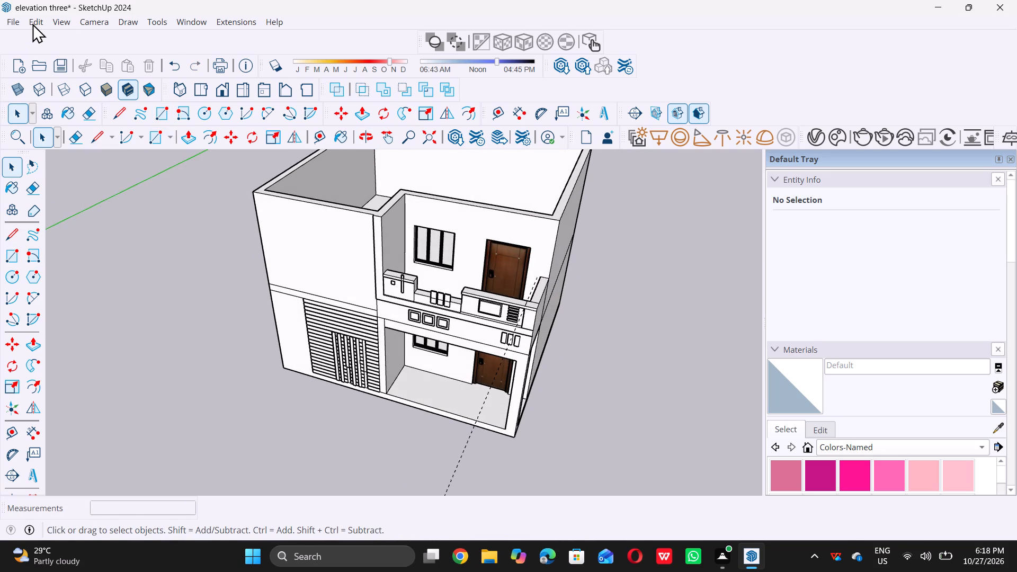
{"action": "left_click", "coordinate": [33, 23]}
{"action": "left_click", "coordinate": [78, 151]}
Push/pull the rectangle on the balcony cap's corner up about 5' 8 1/8" into a column, snapping to the upper wall's front corner.
{"action": "scroll", "coordinate": [289, 237], "scroll_direction": "down", "scroll_amount": 6}
{"action": "middle_click_drag", "start_coordinate": [403, 386], "coordinate": [417, 361]}
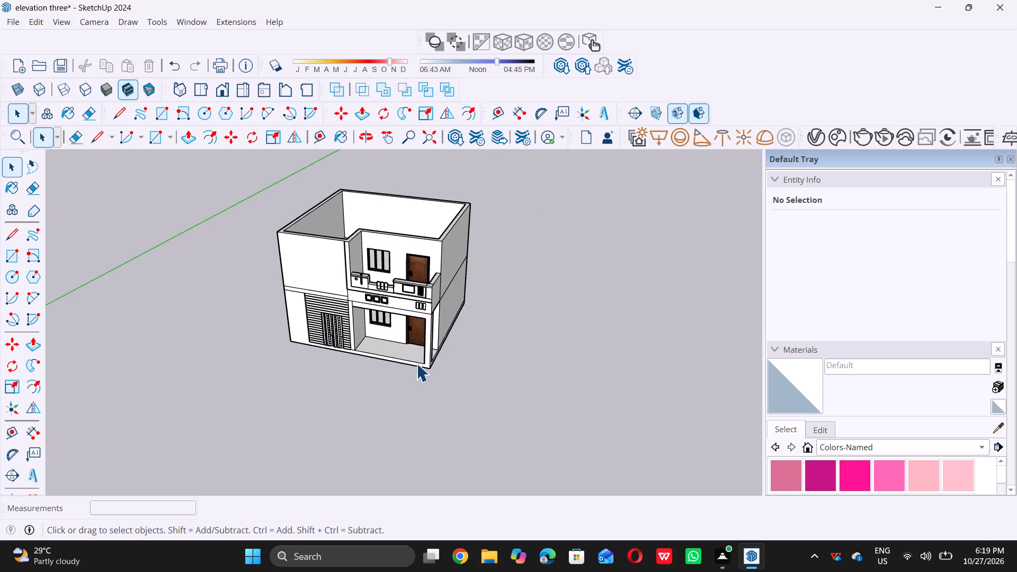
{"action": "middle_click_drag", "start_coordinate": [390, 288], "coordinate": [408, 263]}
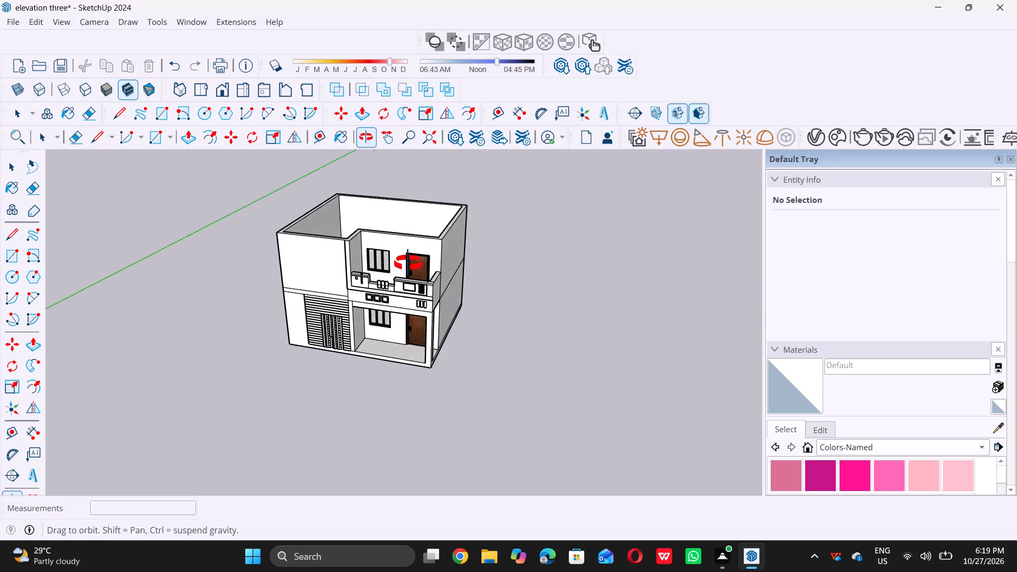
{"action": "middle_click_drag", "start_coordinate": [408, 263], "coordinate": [411, 257]}
{"action": "scroll", "coordinate": [430, 261], "scroll_direction": "up", "scroll_amount": 12}
{"action": "middle_click_drag", "start_coordinate": [413, 274], "coordinate": [408, 358]}
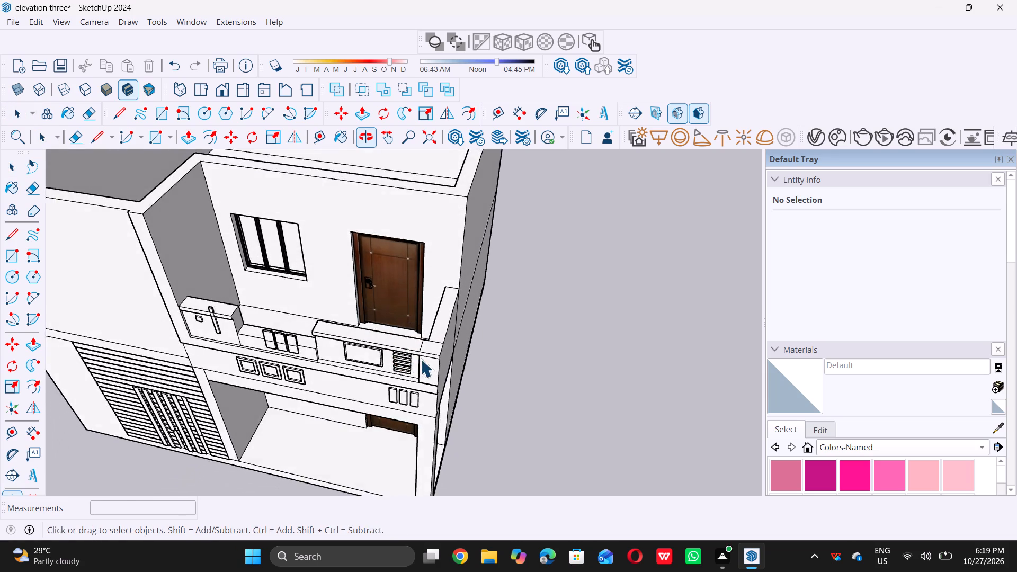
{"action": "scroll", "coordinate": [421, 359], "scroll_direction": "up", "scroll_amount": 15}
{"action": "left_click", "coordinate": [434, 342]}
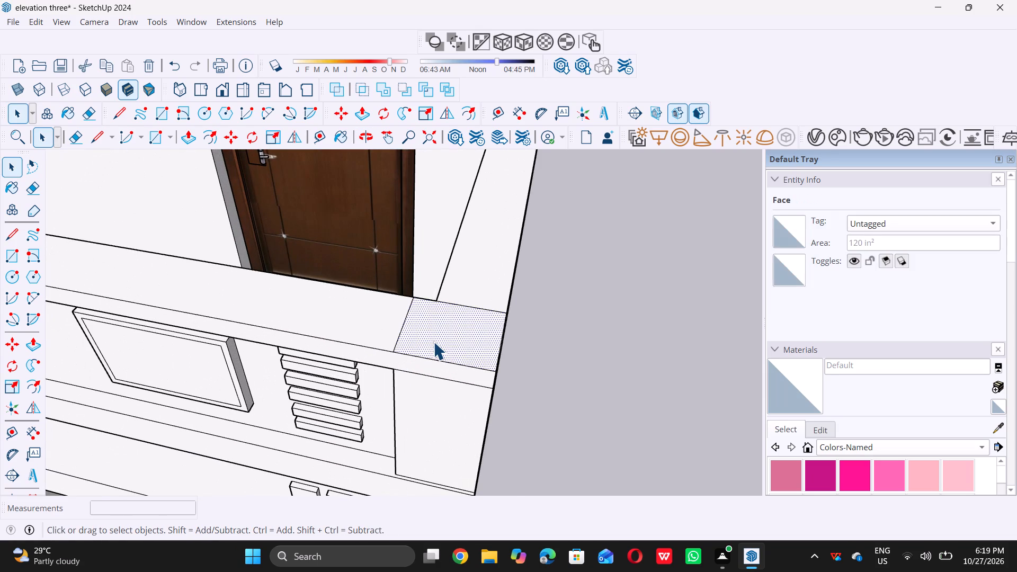
{"action": "key", "text": "p"}
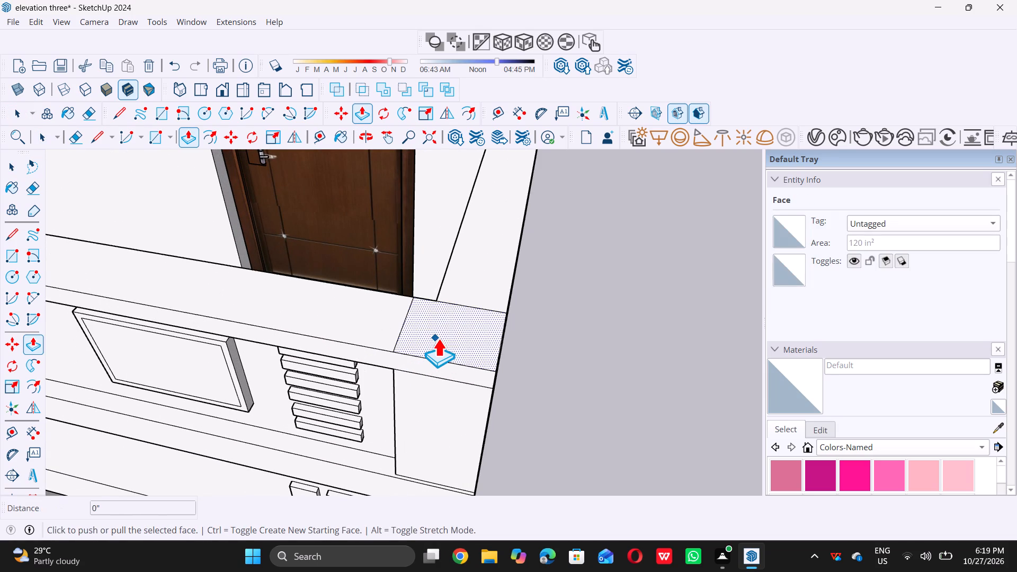
{"action": "left_click", "coordinate": [439, 338]}
{"action": "scroll", "coordinate": [439, 338], "scroll_direction": "down", "scroll_amount": 19}
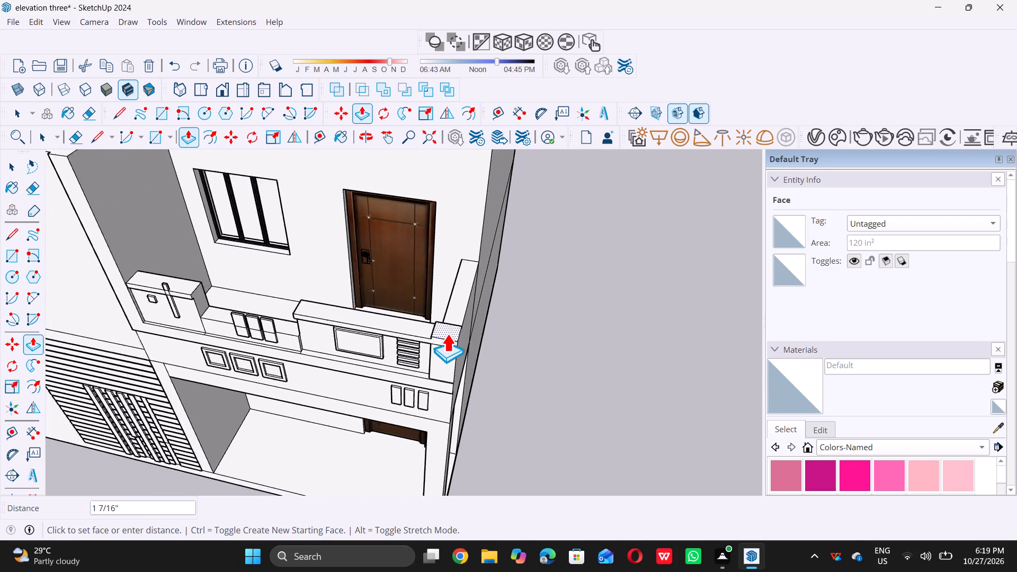
{"action": "scroll", "coordinate": [447, 334], "scroll_direction": "down", "scroll_amount": 8}
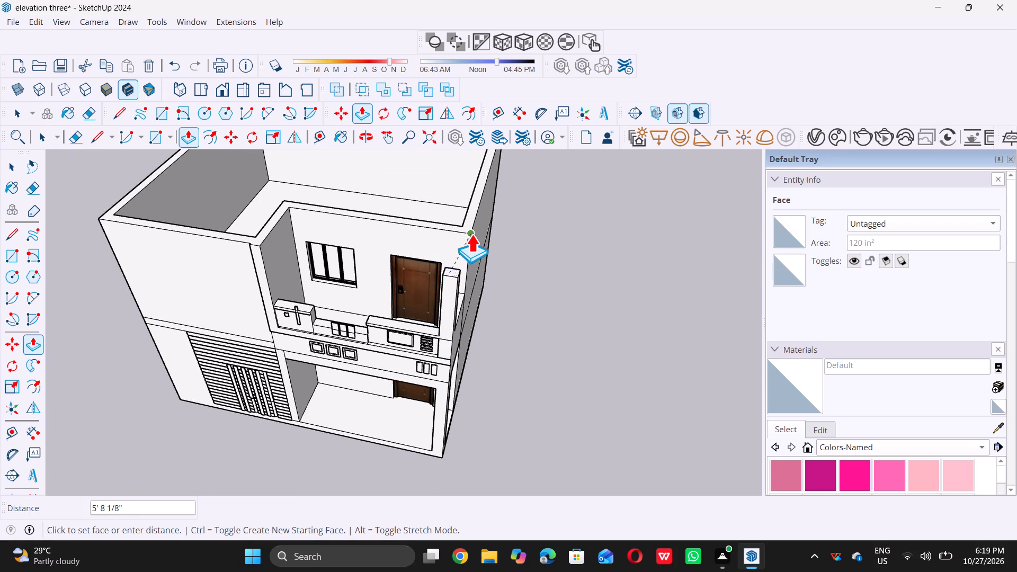
{"action": "left_click", "coordinate": [471, 232]}
{"action": "key", "text": "space"}
{"action": "left_click_drag", "start_coordinate": [573, 281], "coordinate": [574, 290]}
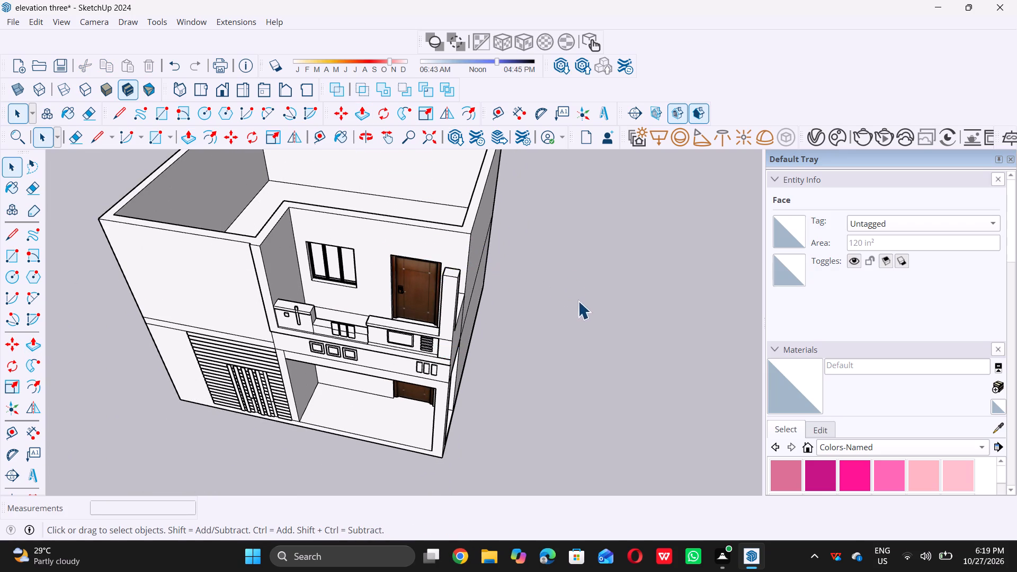
Examine the house front with its new corner column and the upper wall corner at the balcony's opposite end.
{"action": "scroll", "coordinate": [578, 301], "scroll_direction": "down", "scroll_amount": 16}
{"action": "middle_click_drag", "start_coordinate": [554, 317], "coordinate": [456, 190]}
{"action": "scroll", "coordinate": [512, 291], "scroll_direction": "up", "scroll_amount": 4}
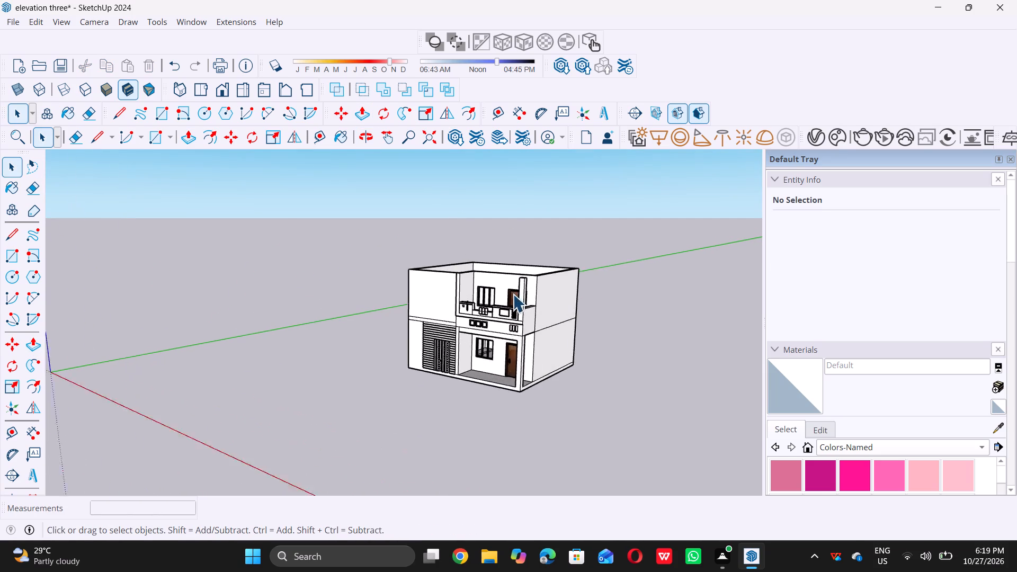
{"action": "scroll", "coordinate": [513, 294], "scroll_direction": "up", "scroll_amount": 2}
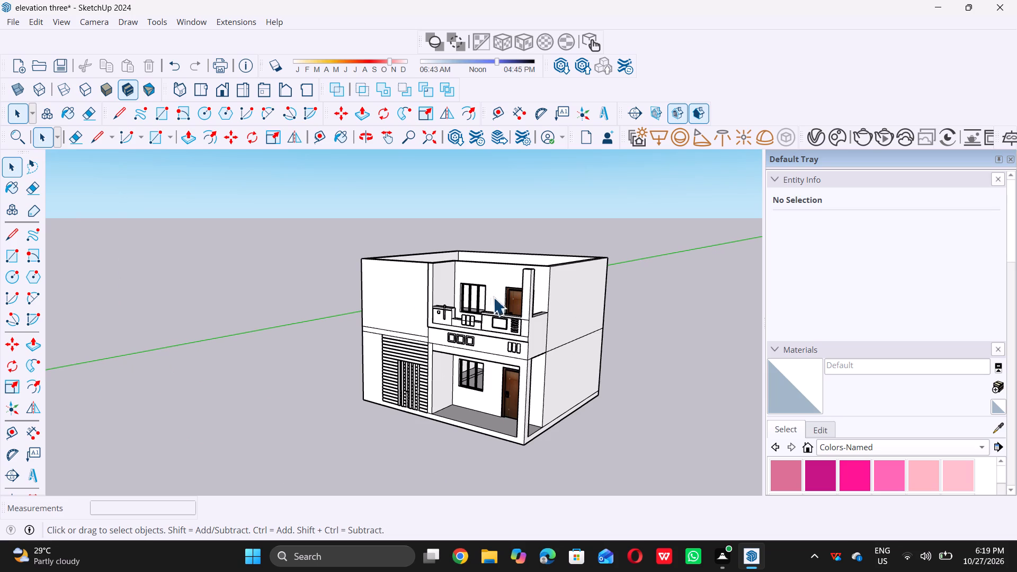
{"action": "middle_click_drag", "start_coordinate": [433, 317], "coordinate": [512, 320]}
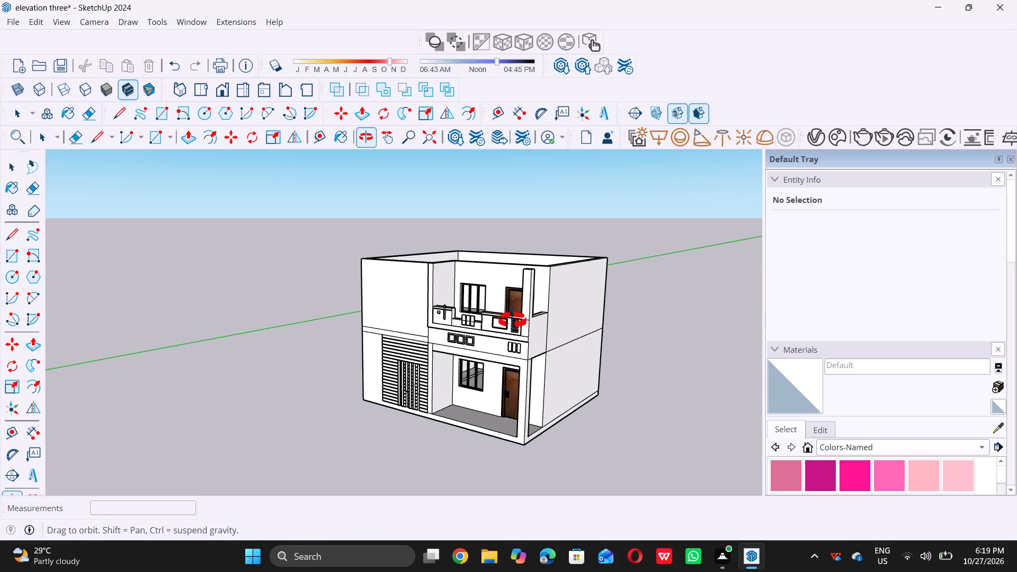
{"action": "middle_click_drag", "start_coordinate": [512, 320], "coordinate": [439, 320]}
{"action": "scroll", "coordinate": [442, 267], "scroll_direction": "up", "scroll_amount": 1}
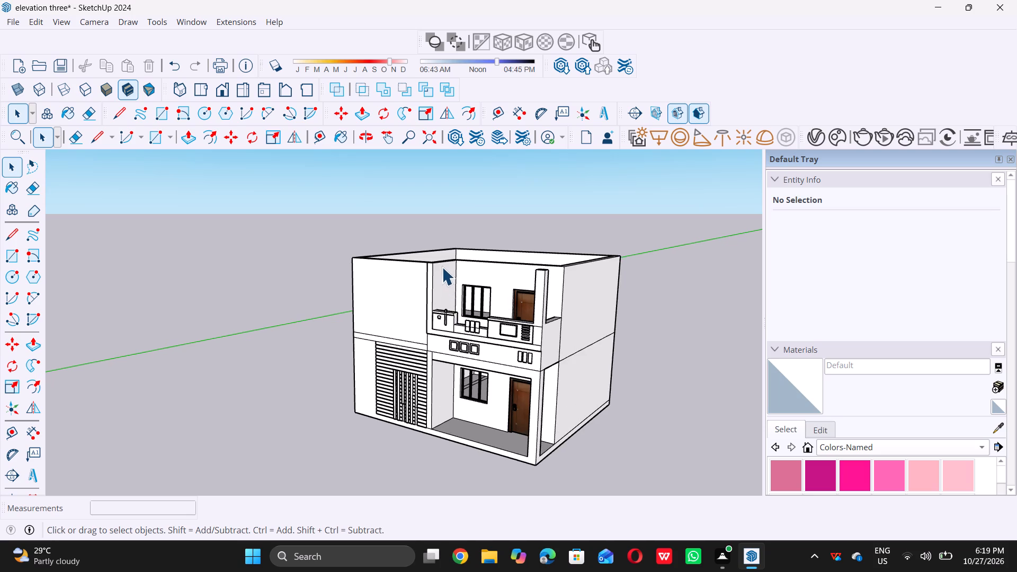
{"action": "scroll", "coordinate": [442, 267], "scroll_direction": "up", "scroll_amount": 6}
{"action": "middle_click_drag", "start_coordinate": [426, 267], "coordinate": [417, 272]}
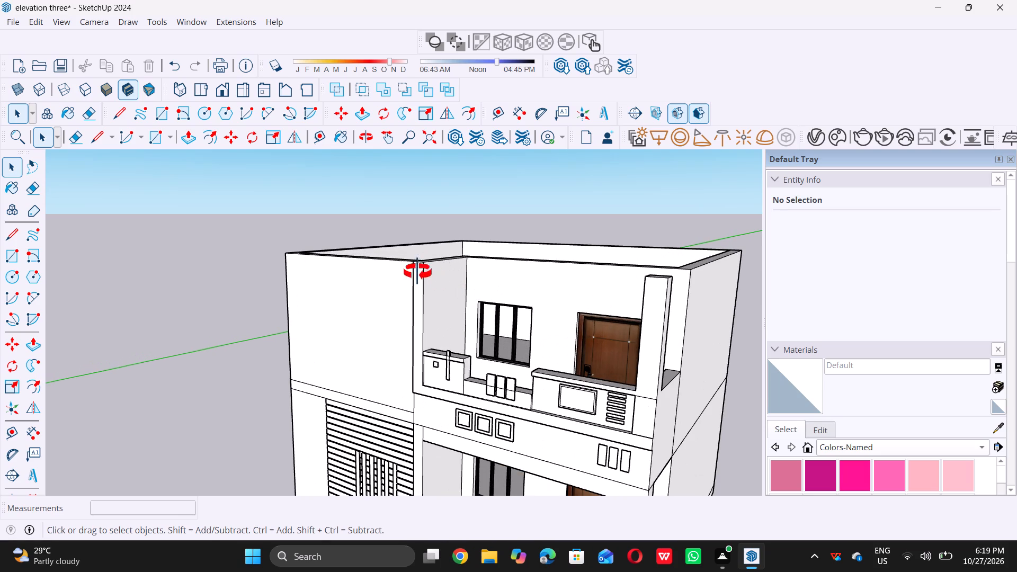
{"action": "middle_click_drag", "start_coordinate": [417, 272], "coordinate": [334, 277]}
{"action": "scroll", "coordinate": [423, 278], "scroll_direction": "up", "scroll_amount": 5}
{"action": "middle_click_drag", "start_coordinate": [377, 296], "coordinate": [377, 294]}
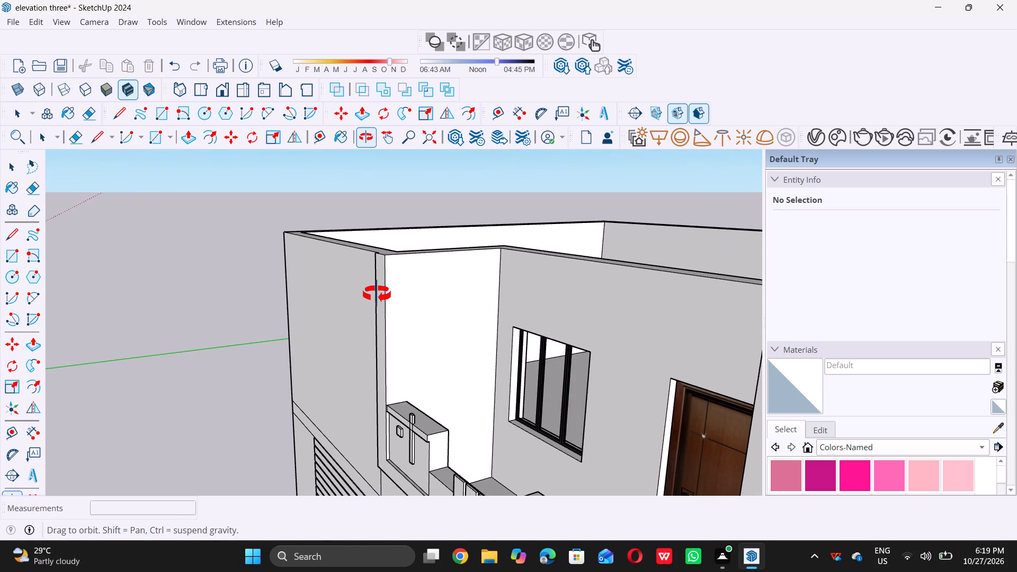
{"action": "middle_click_drag", "start_coordinate": [377, 294], "coordinate": [388, 285]}
{"action": "middle_click", "coordinate": [402, 280]}
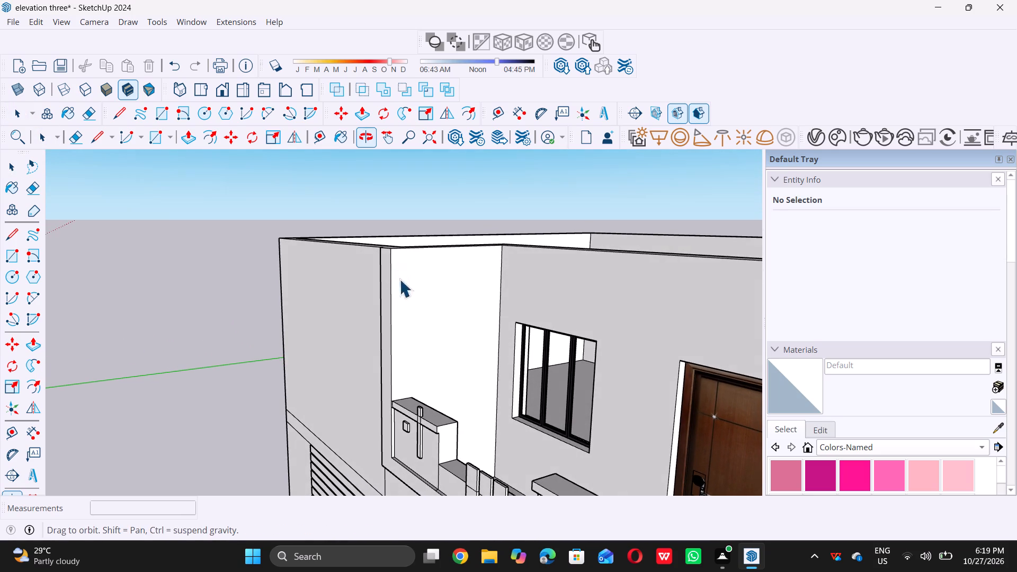
{"action": "scroll", "coordinate": [380, 308], "scroll_direction": "up", "scroll_amount": 5}
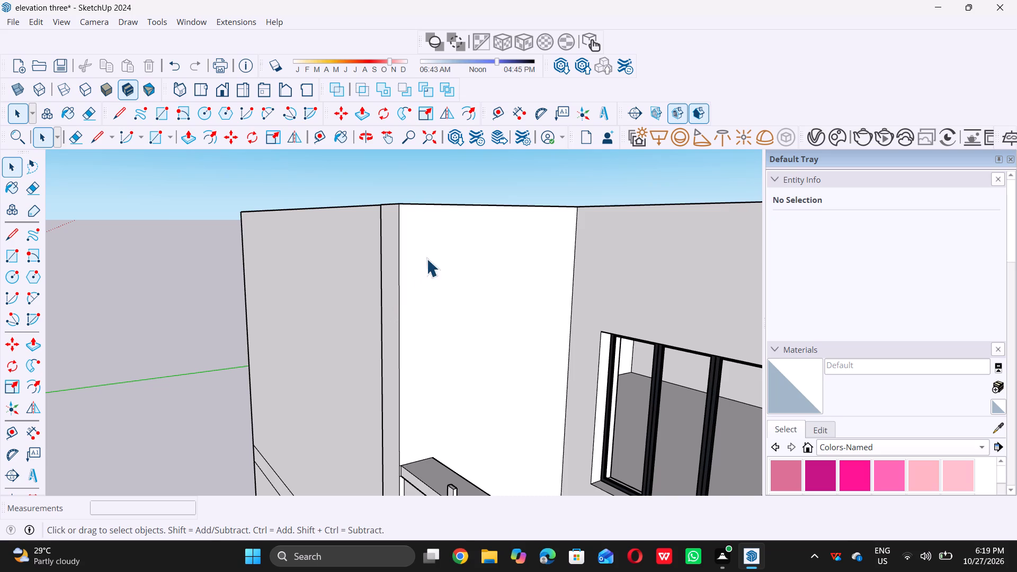
Place guides 1' below the top edge and 1' in from the front edge on the upper wall's side face beside the balcony.
{"action": "middle_click_drag", "start_coordinate": [435, 233], "coordinate": [417, 239]}
{"action": "scroll", "coordinate": [411, 219], "scroll_direction": "up", "scroll_amount": 5}
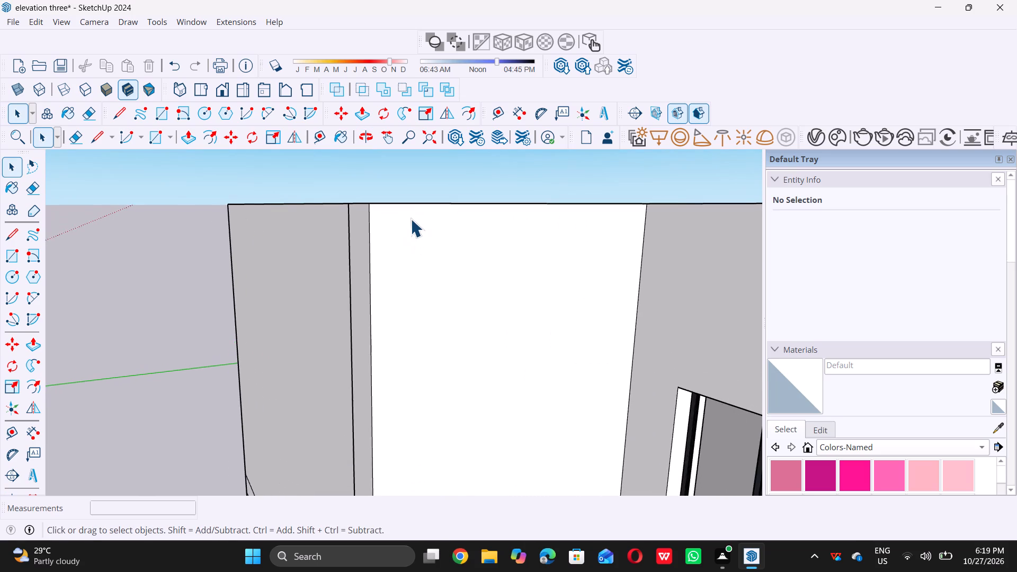
{"action": "scroll", "coordinate": [411, 219], "scroll_direction": "up", "scroll_amount": 1}
{"action": "scroll", "coordinate": [338, 263], "scroll_direction": "down", "scroll_amount": 9}
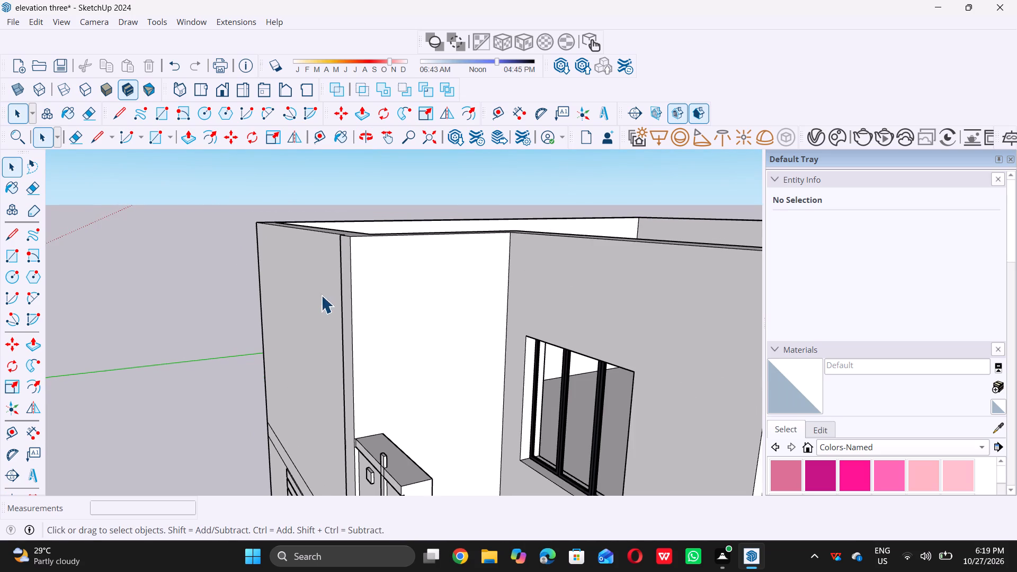
{"action": "scroll", "coordinate": [380, 241], "scroll_direction": "up", "scroll_amount": 5}
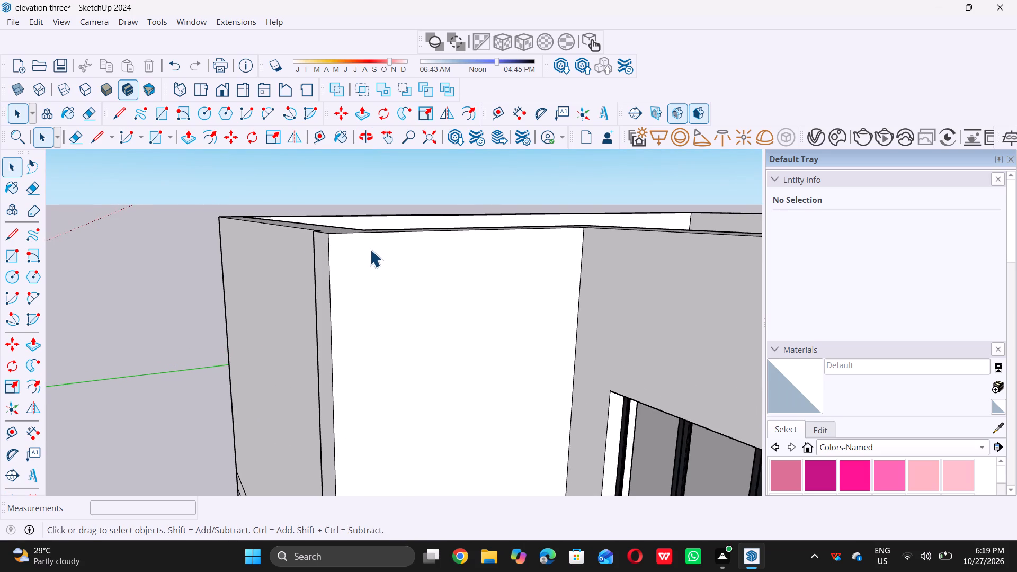
{"action": "key", "text": "t"}
{"action": "left_click", "coordinate": [344, 235]}
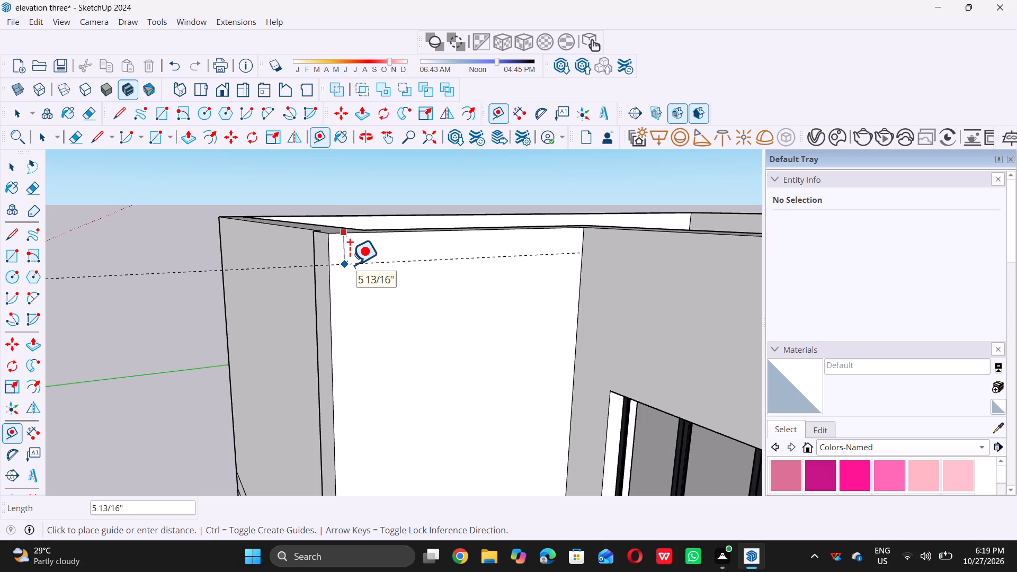
{"action": "key", "text": "1"}
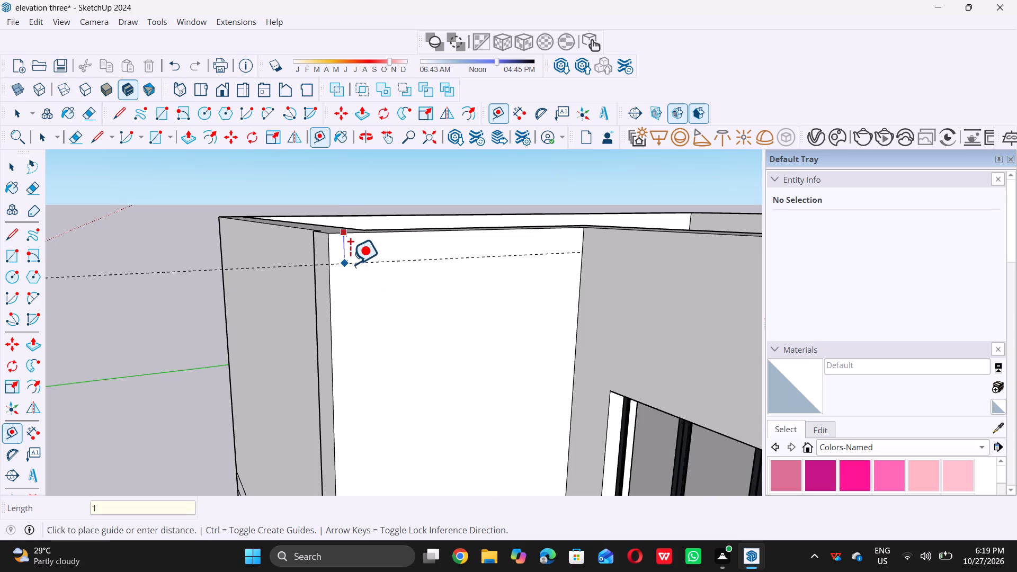
{"action": "key", "text": "apostrophe"}
{"action": "key", "text": "Return"}
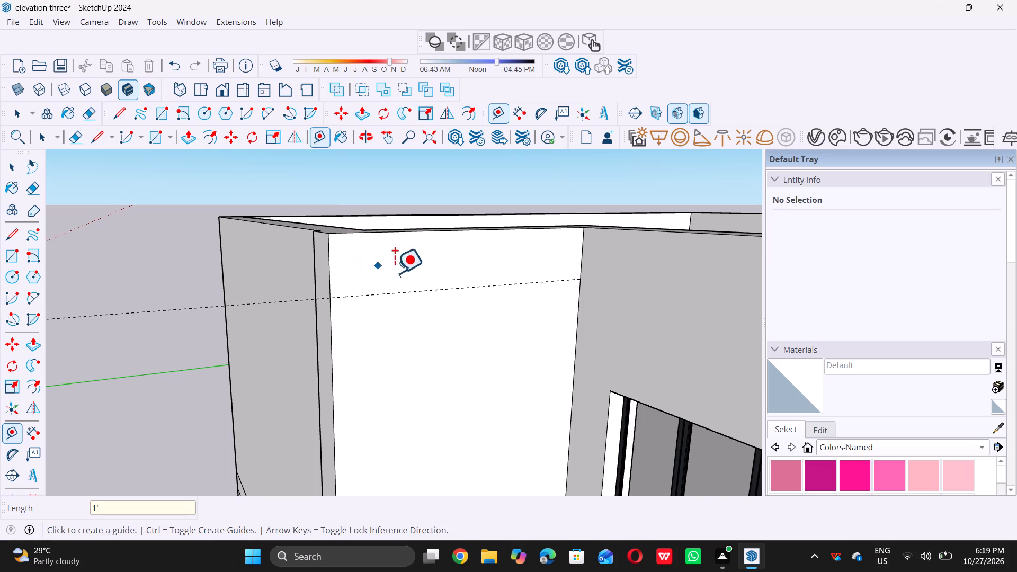
{"action": "left_click", "coordinate": [331, 279]}
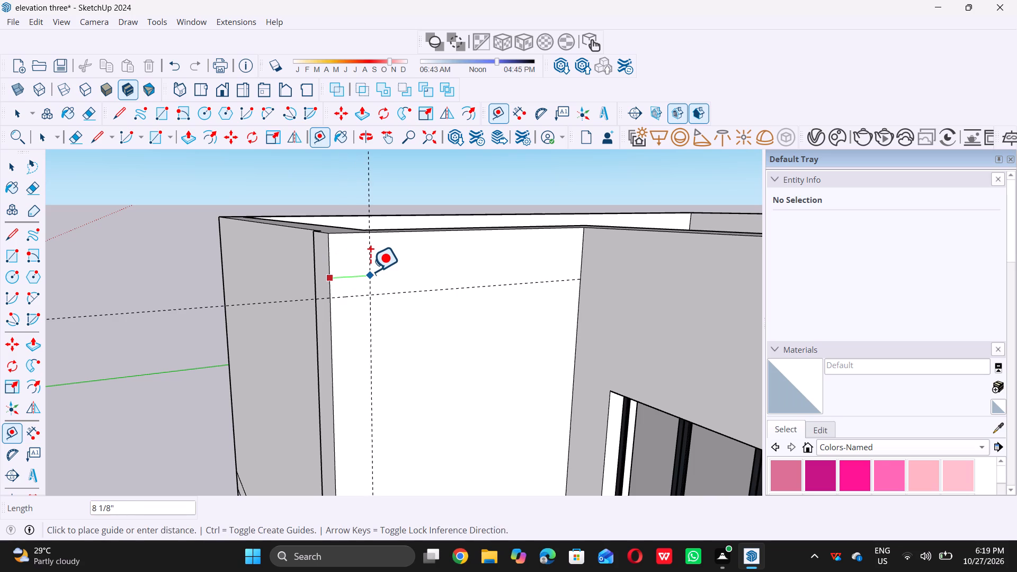
{"action": "key", "text": "1"}
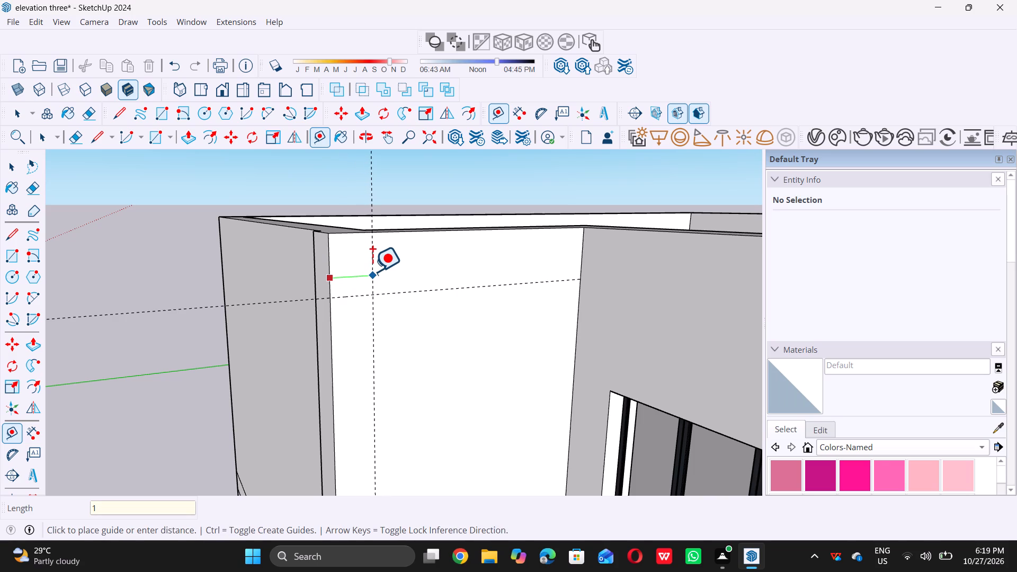
{"action": "key", "text": "apostrophe"}
{"action": "key", "text": "Return"}
{"action": "key", "text": "space"}
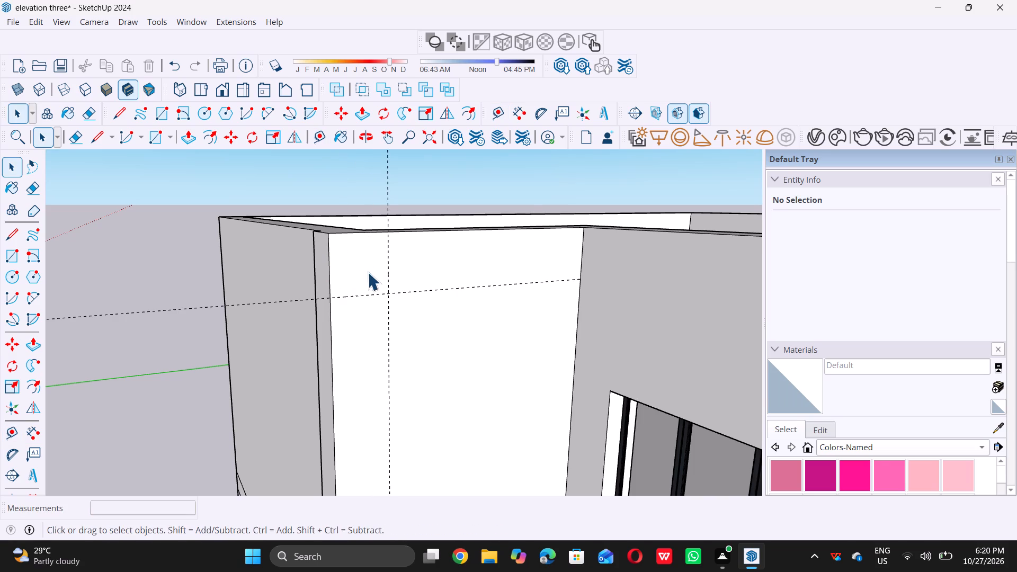
Draw a 1' by 1' rectangle from that side face's top front corner to the guides' crossing.
{"action": "key", "text": "r"}
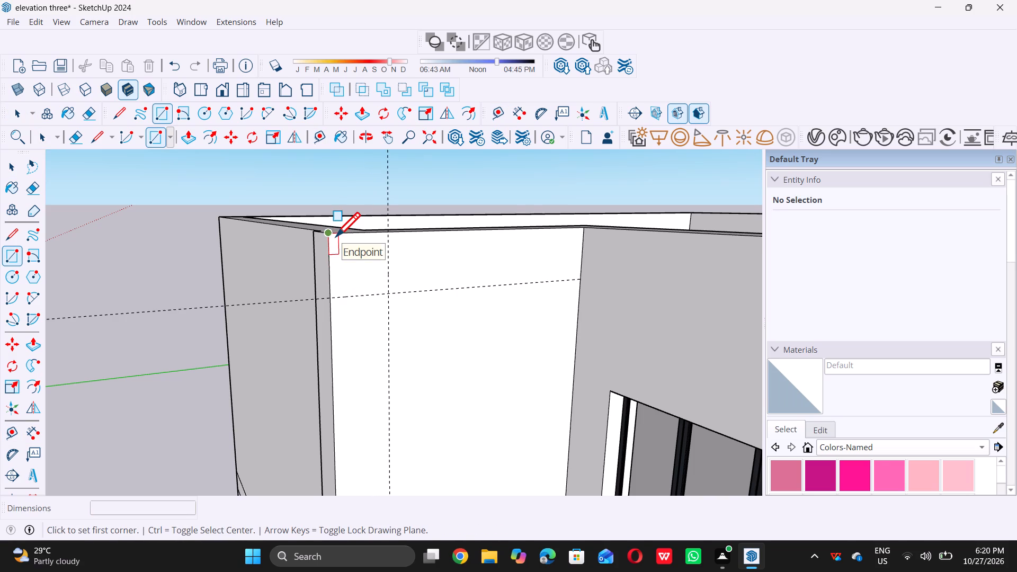
{"action": "left_click", "coordinate": [336, 236]}
{"action": "left_click", "coordinate": [388, 294]}
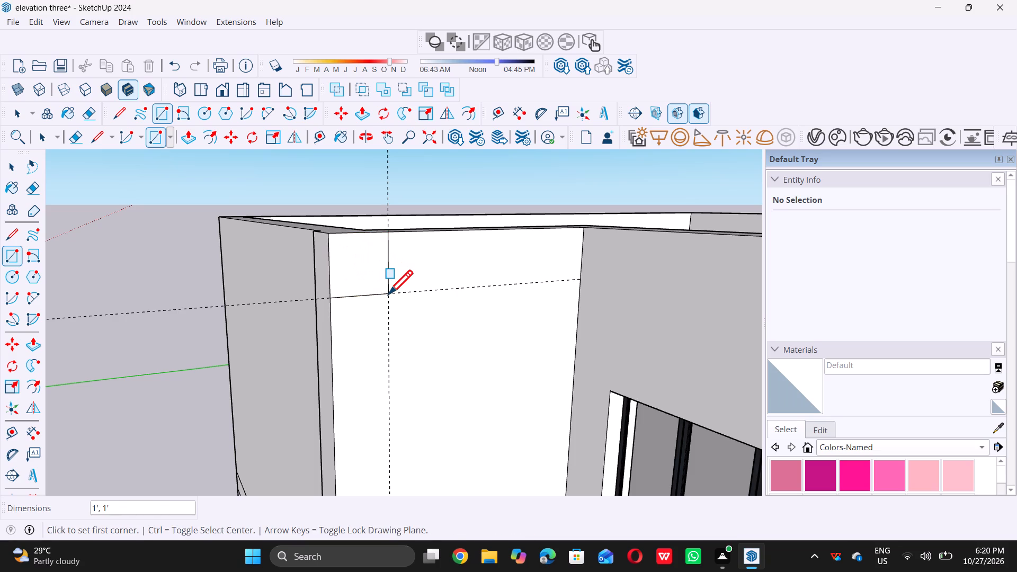
{"action": "key", "text": "space"}
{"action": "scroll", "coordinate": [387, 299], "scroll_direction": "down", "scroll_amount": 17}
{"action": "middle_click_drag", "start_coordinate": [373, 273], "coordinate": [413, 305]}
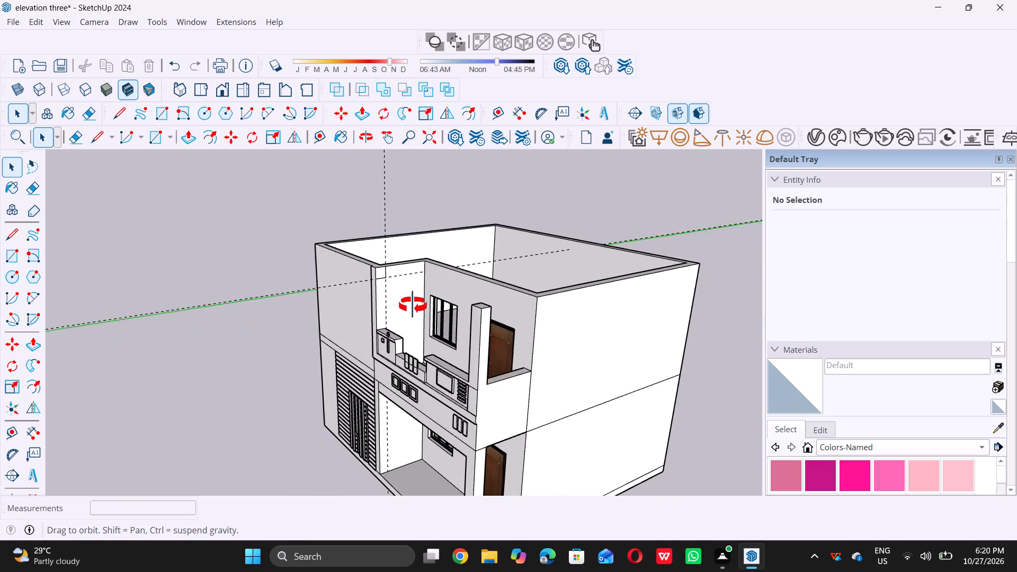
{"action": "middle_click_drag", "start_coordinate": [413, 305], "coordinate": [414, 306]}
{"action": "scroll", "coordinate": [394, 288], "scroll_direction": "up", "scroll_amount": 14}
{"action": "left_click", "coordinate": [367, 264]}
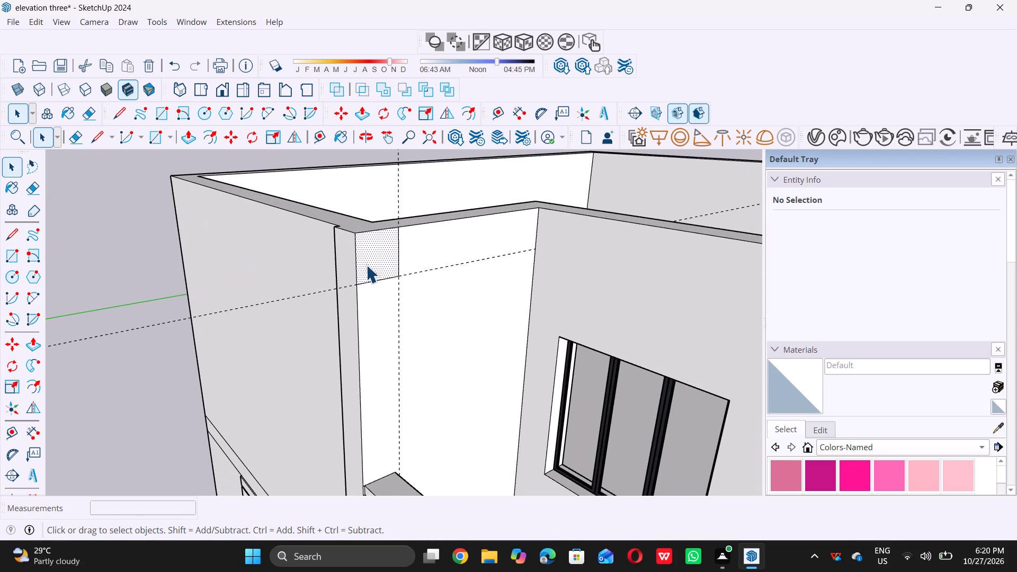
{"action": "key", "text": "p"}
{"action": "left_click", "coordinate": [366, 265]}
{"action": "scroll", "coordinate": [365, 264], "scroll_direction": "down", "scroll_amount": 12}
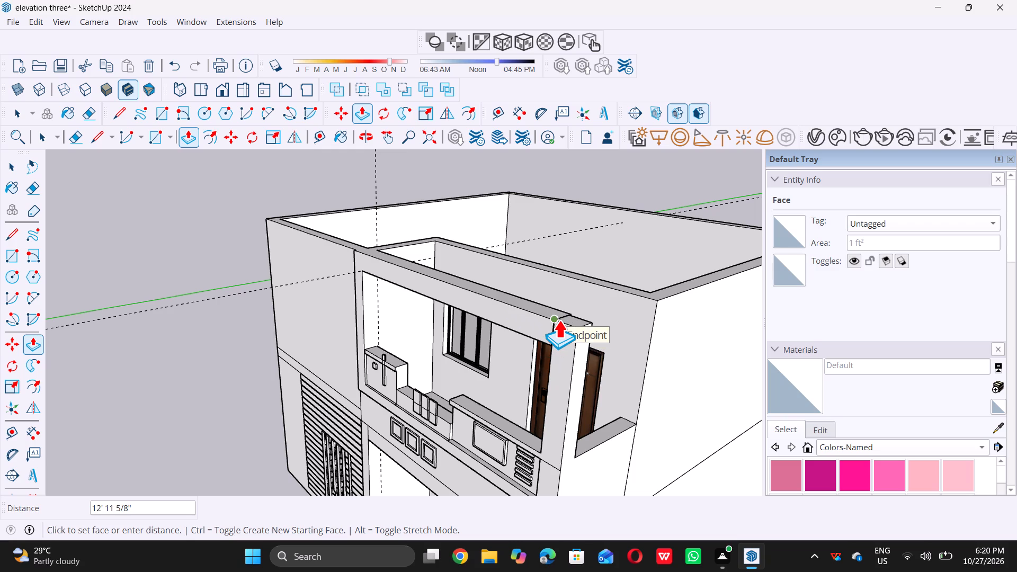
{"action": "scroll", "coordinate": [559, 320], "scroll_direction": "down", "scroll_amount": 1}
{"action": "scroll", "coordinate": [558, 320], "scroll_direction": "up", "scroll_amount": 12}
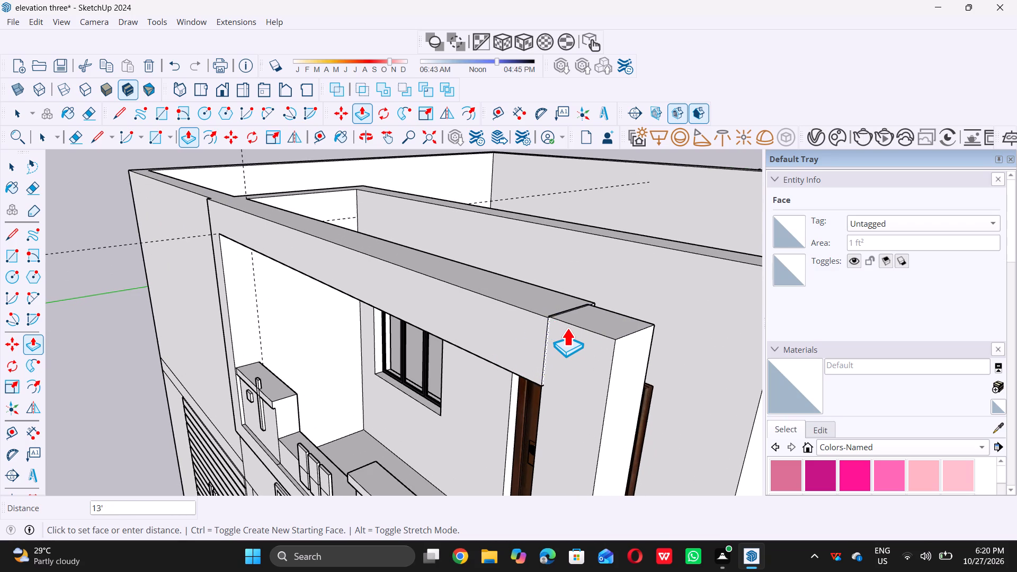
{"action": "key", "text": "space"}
Place a guide 1' below the top edge of the balcony corner column, on its face towards the opposite wall.
{"action": "scroll", "coordinate": [497, 338], "scroll_direction": "down", "scroll_amount": 11}
{"action": "middle_click_drag", "start_coordinate": [417, 338], "coordinate": [686, 387]}
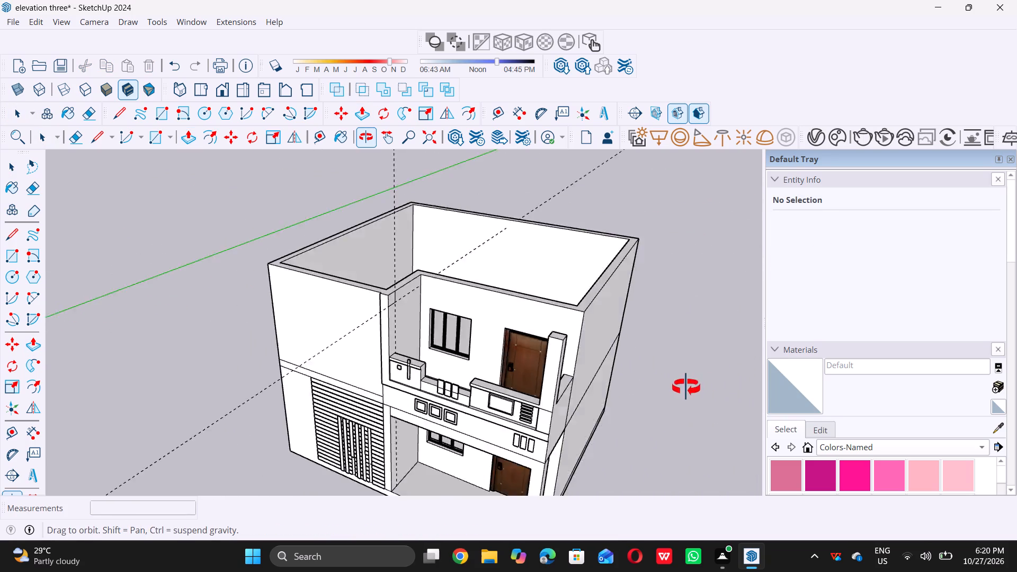
{"action": "middle_click_drag", "start_coordinate": [686, 387], "coordinate": [765, 368]}
{"action": "scroll", "coordinate": [586, 269], "scroll_direction": "up", "scroll_amount": 11}
{"action": "middle_click_drag", "start_coordinate": [547, 243], "coordinate": [566, 237]}
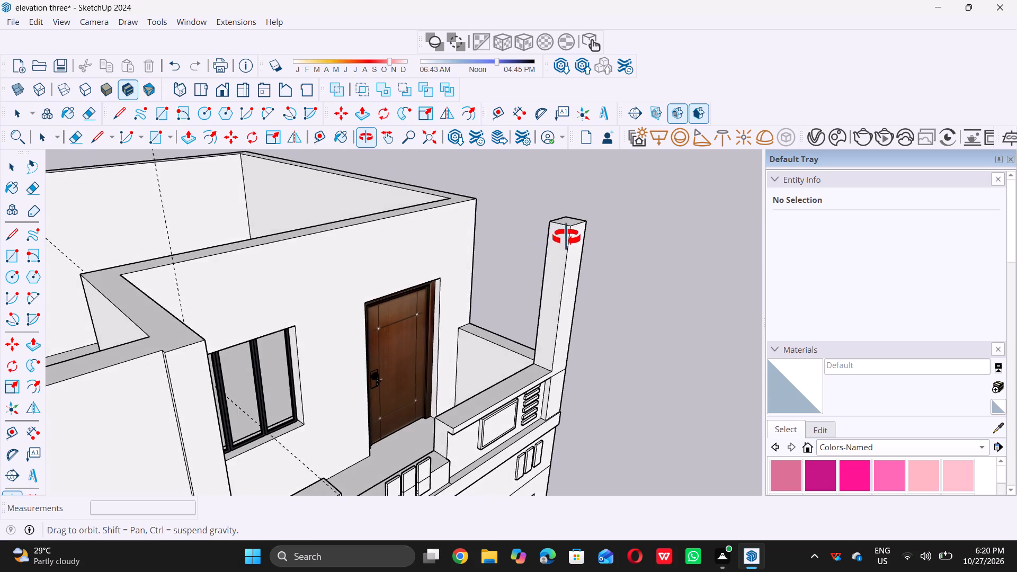
{"action": "middle_click_drag", "start_coordinate": [566, 237], "coordinate": [577, 233]}
{"action": "scroll", "coordinate": [568, 232], "scroll_direction": "up", "scroll_amount": 10}
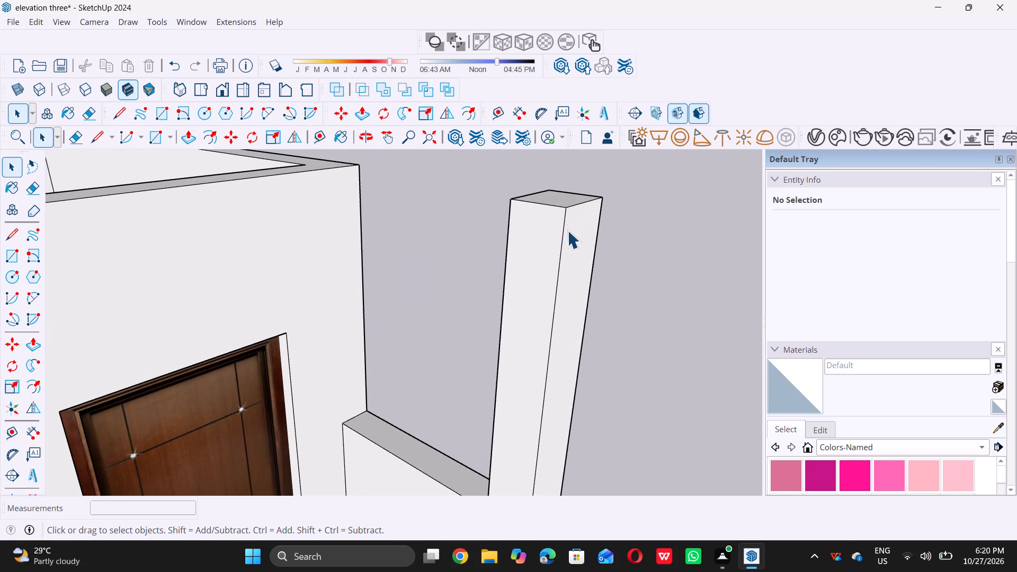
{"action": "key", "text": "t"}
{"action": "left_click", "coordinate": [544, 206]}
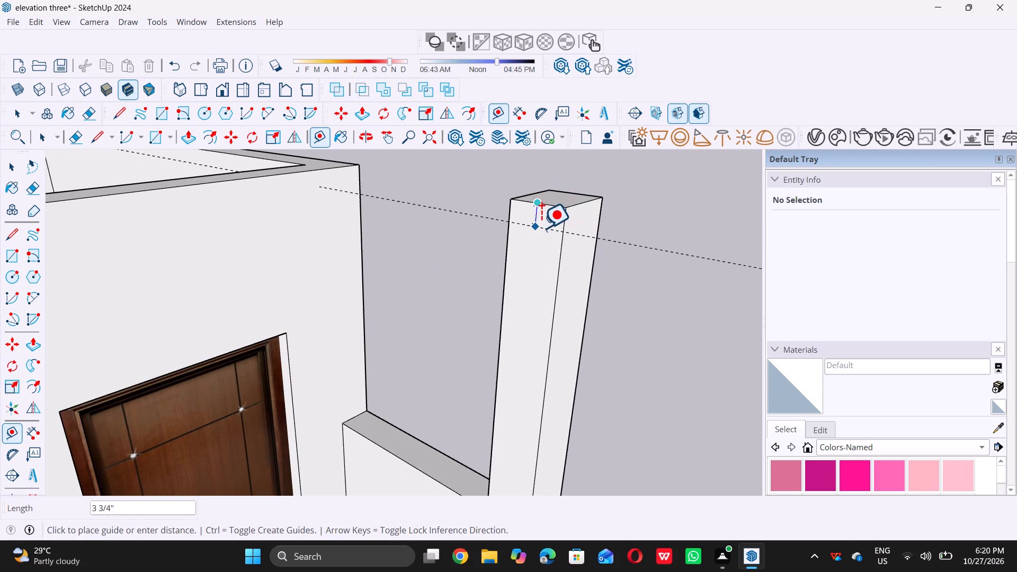
{"action": "type", "text": "1'"}
{"action": "key", "text": "Return"}
{"action": "key", "text": "space"}
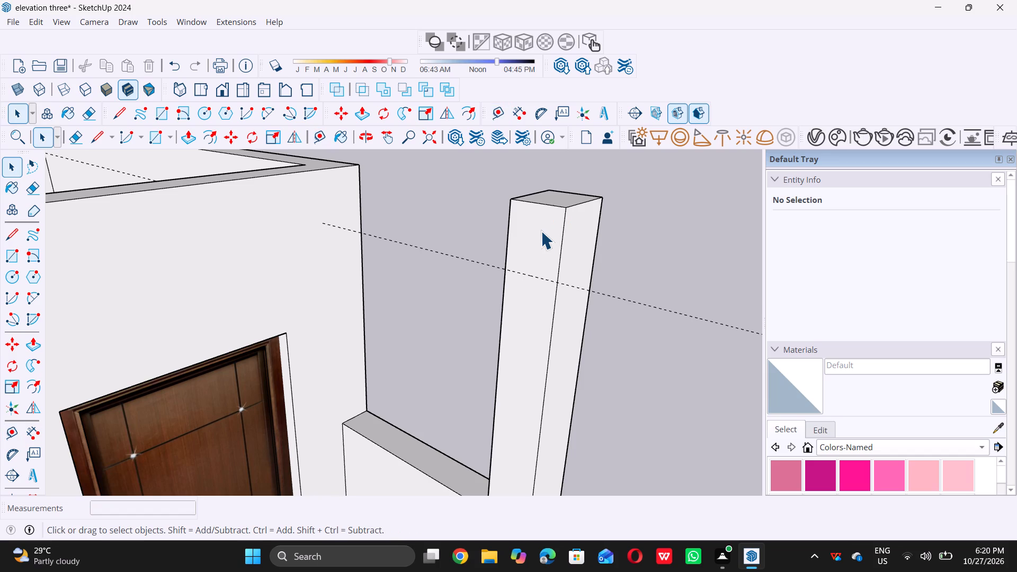
Draw a 1' by 10" rectangle on the column's inner face, from its top corner to the guide's crossing with the opposite vertical edge.
{"action": "key", "text": "r"}
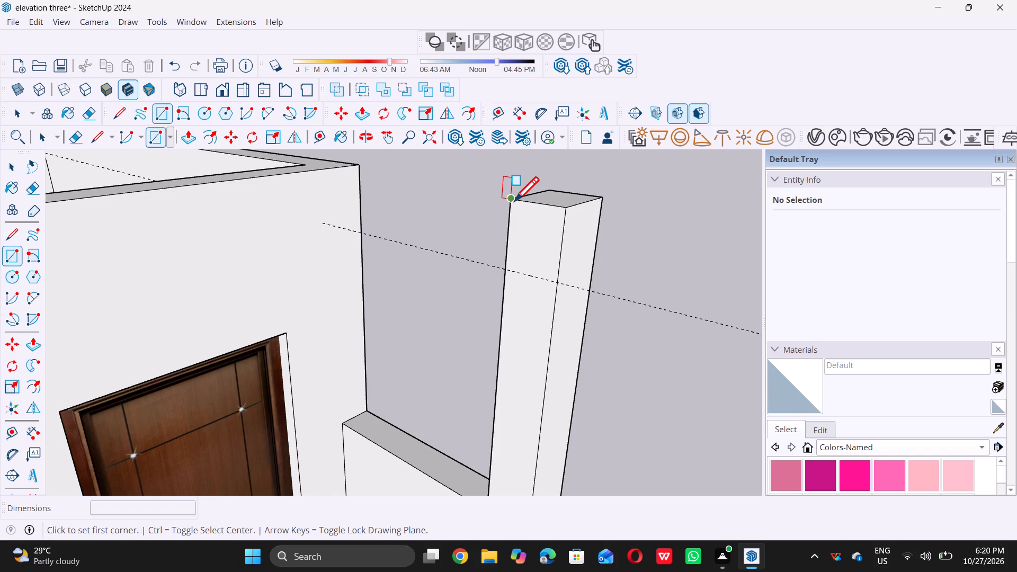
{"action": "left_click", "coordinate": [514, 201]}
{"action": "left_click", "coordinate": [557, 283]}
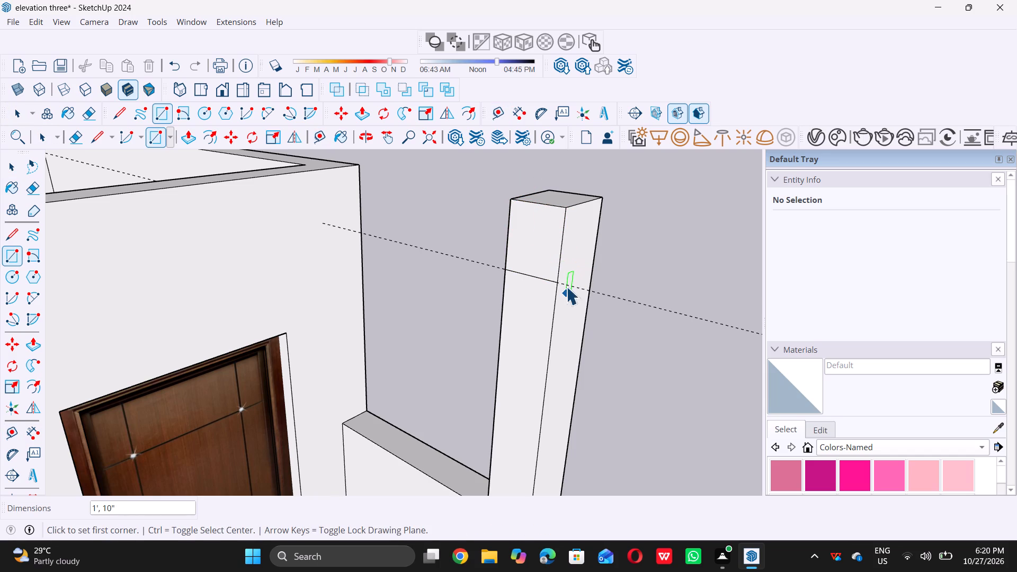
{"action": "key", "text": "space"}
Push/pull the column's top rectangle about 12' 11 5/8" into a beam across the balcony opening, reaching the upper wall's side face.
{"action": "left_click", "coordinate": [548, 251]}
{"action": "key", "text": "p"}
{"action": "left_click", "coordinate": [546, 249]}
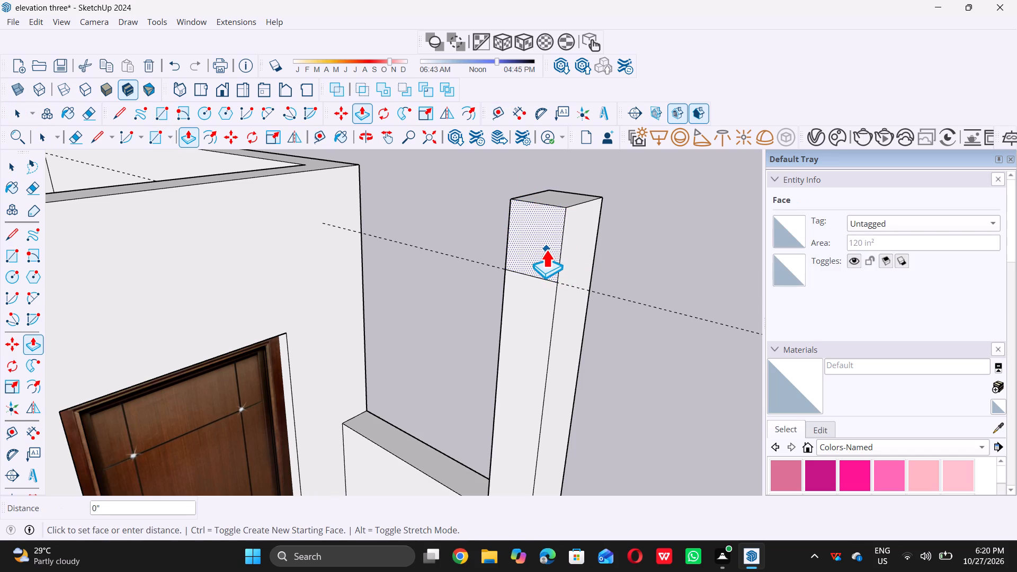
{"action": "scroll", "coordinate": [546, 249], "scroll_direction": "down", "scroll_amount": 15}
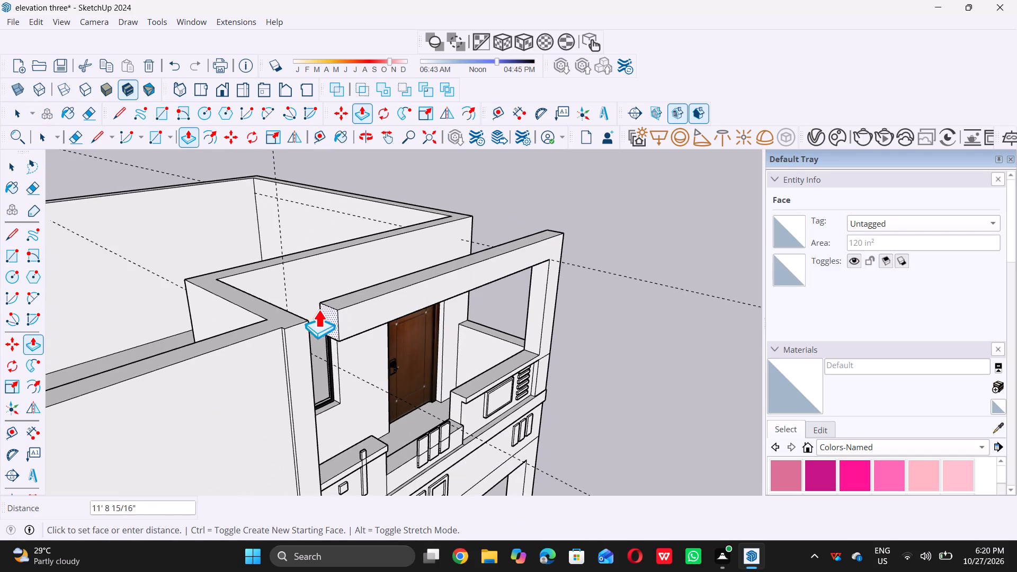
{"action": "left_click", "coordinate": [308, 318]}
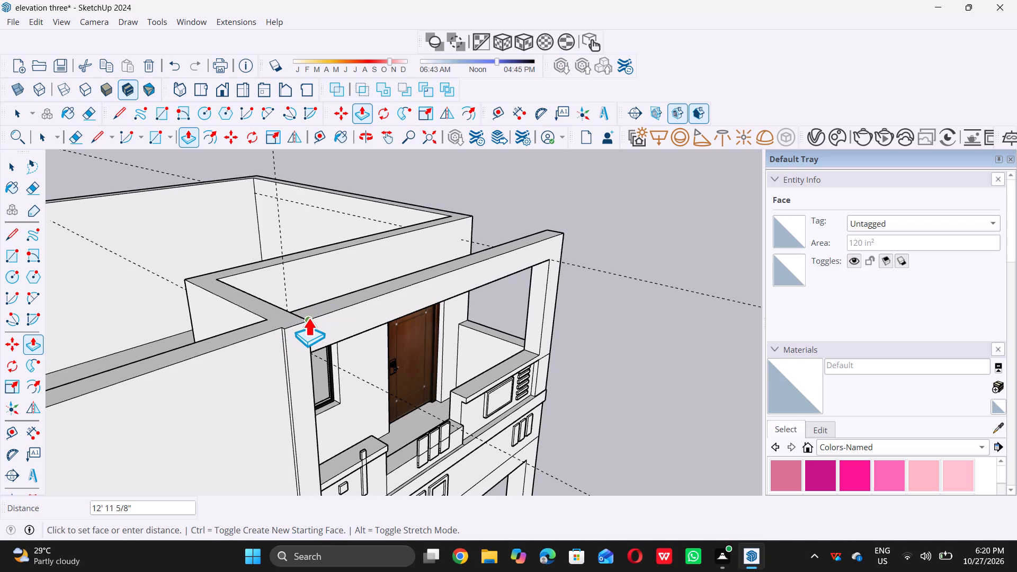
{"action": "key", "text": "space"}
Examine where the new beam meets the upper wall's corner, including from the house front.
{"action": "middle_click_drag", "start_coordinate": [693, 269], "coordinate": [272, 256]}
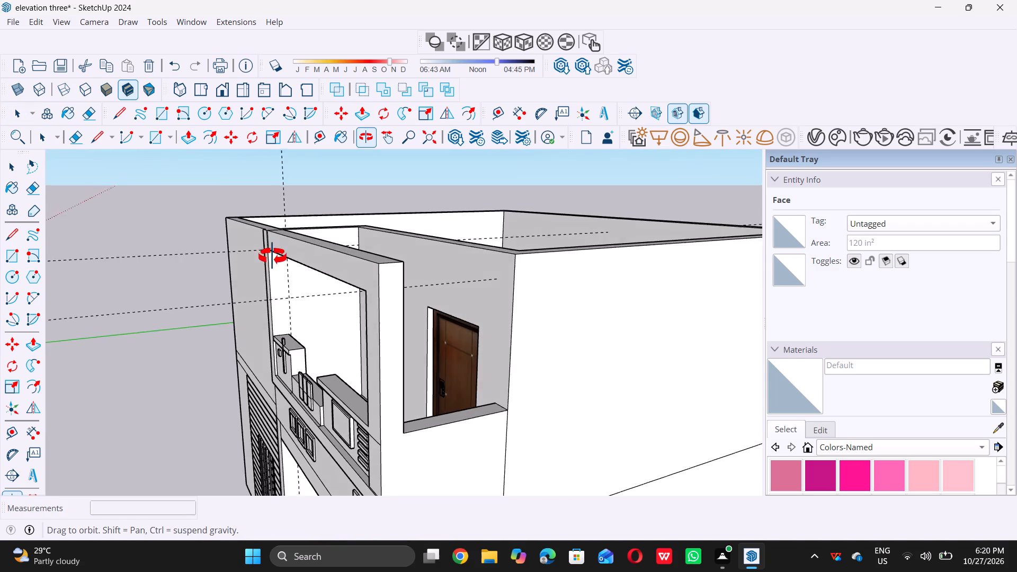
{"action": "middle_click_drag", "start_coordinate": [272, 256], "coordinate": [276, 246]}
{"action": "scroll", "coordinate": [273, 243], "scroll_direction": "up", "scroll_amount": 12}
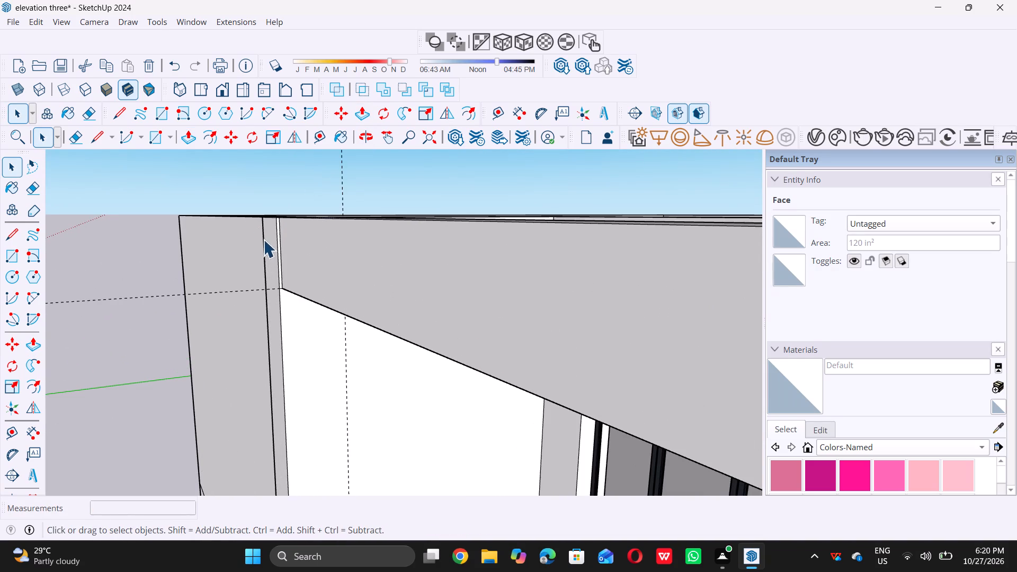
{"action": "middle_click_drag", "start_coordinate": [264, 239], "coordinate": [346, 219]}
{"action": "scroll", "coordinate": [264, 239], "scroll_direction": "up", "scroll_amount": 1}
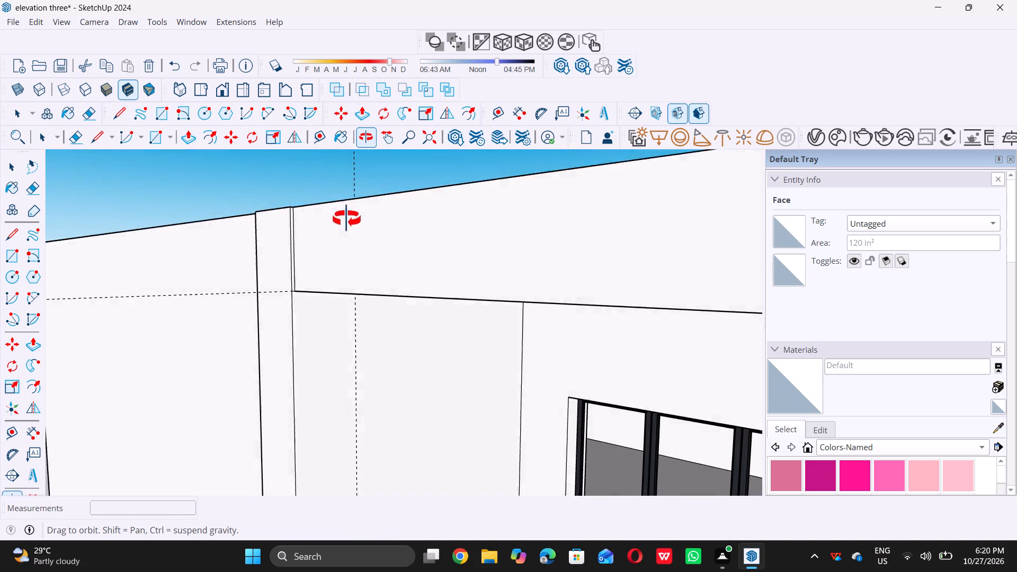
{"action": "middle_click_drag", "start_coordinate": [346, 219], "coordinate": [399, 239]}
{"action": "scroll", "coordinate": [323, 265], "scroll_direction": "down", "scroll_amount": 16}
{"action": "scroll", "coordinate": [273, 271], "scroll_direction": "down", "scroll_amount": 11}
{"action": "middle_click_drag", "start_coordinate": [290, 293], "coordinate": [429, 250]}
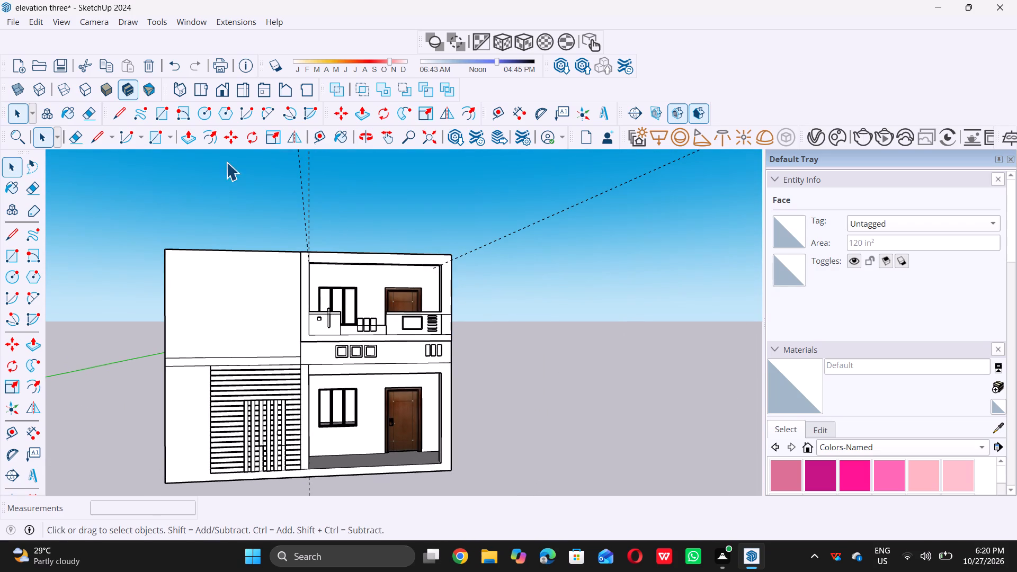
Delete all guides from the model.
{"action": "left_click", "coordinate": [32, 21]}
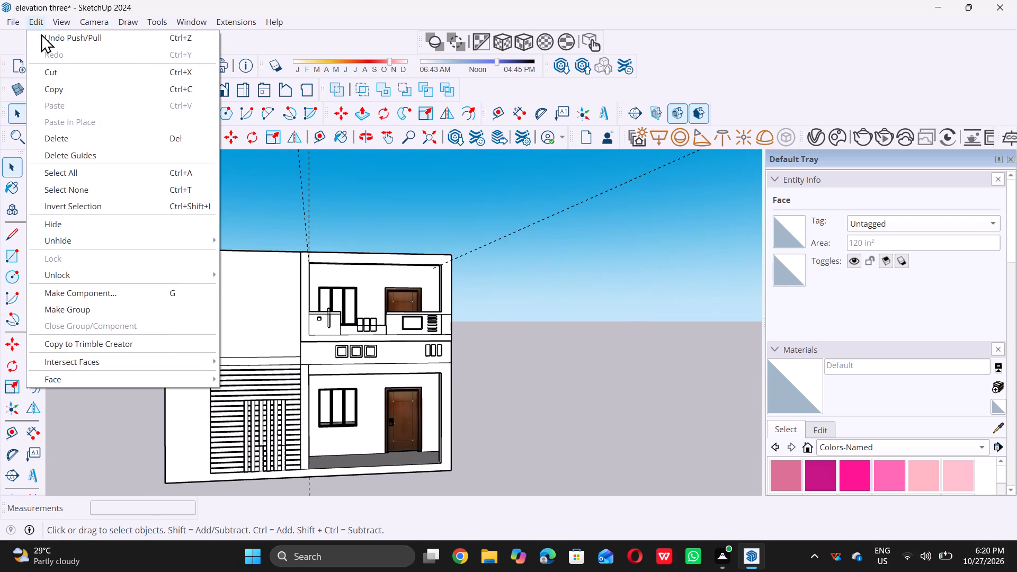
{"action": "left_click", "coordinate": [79, 156]}
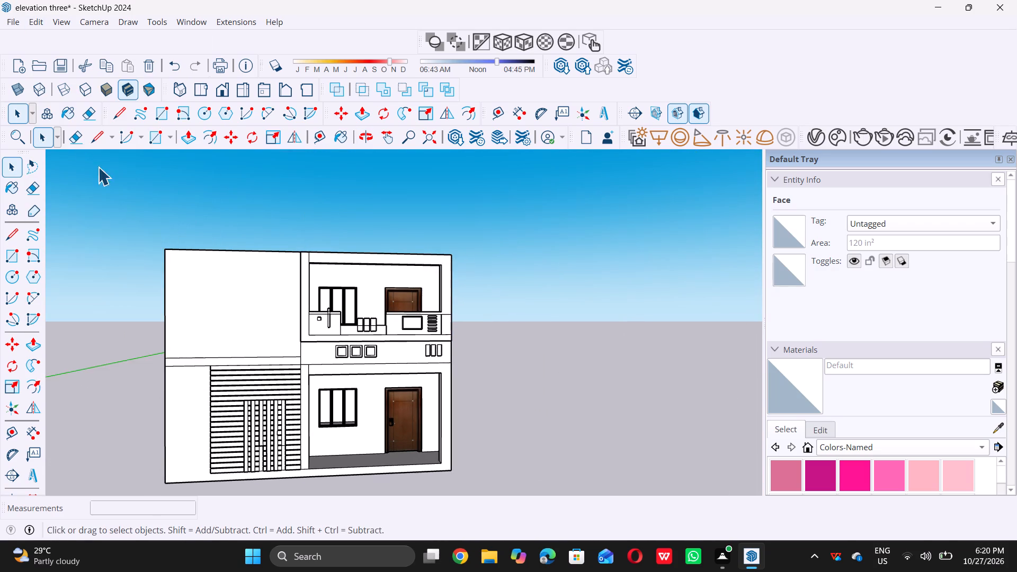
Examine the house front and the upper balcony opening framed by the column and beam.
{"action": "scroll", "coordinate": [105, 180], "scroll_direction": "down", "scroll_amount": 4}
{"action": "middle_click_drag", "start_coordinate": [293, 228], "coordinate": [280, 246]}
{"action": "middle_click_drag", "start_coordinate": [334, 201], "coordinate": [316, 244]}
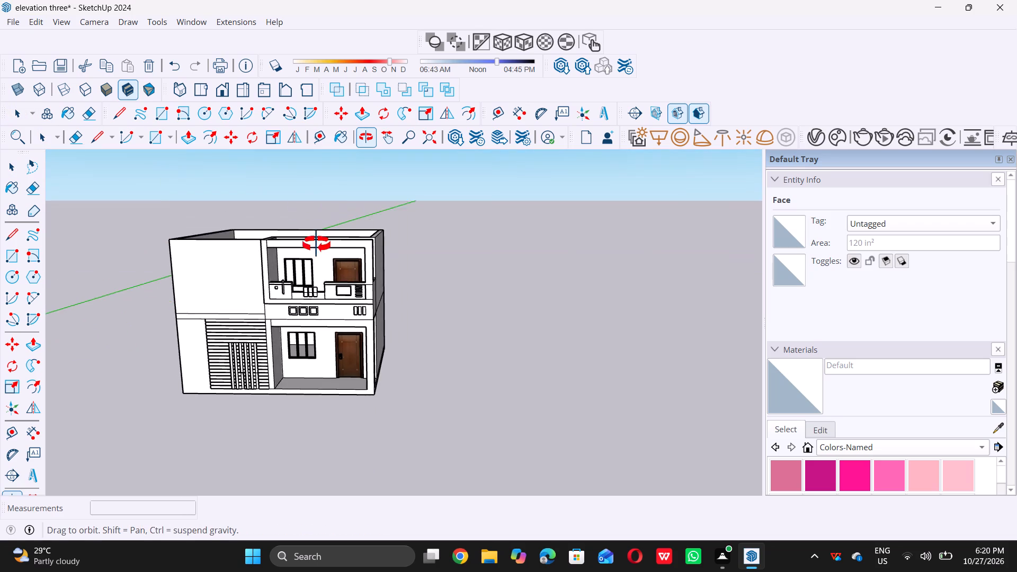
{"action": "middle_click_drag", "start_coordinate": [316, 244], "coordinate": [335, 211]}
{"action": "scroll", "coordinate": [335, 211], "scroll_direction": "up", "scroll_amount": 7}
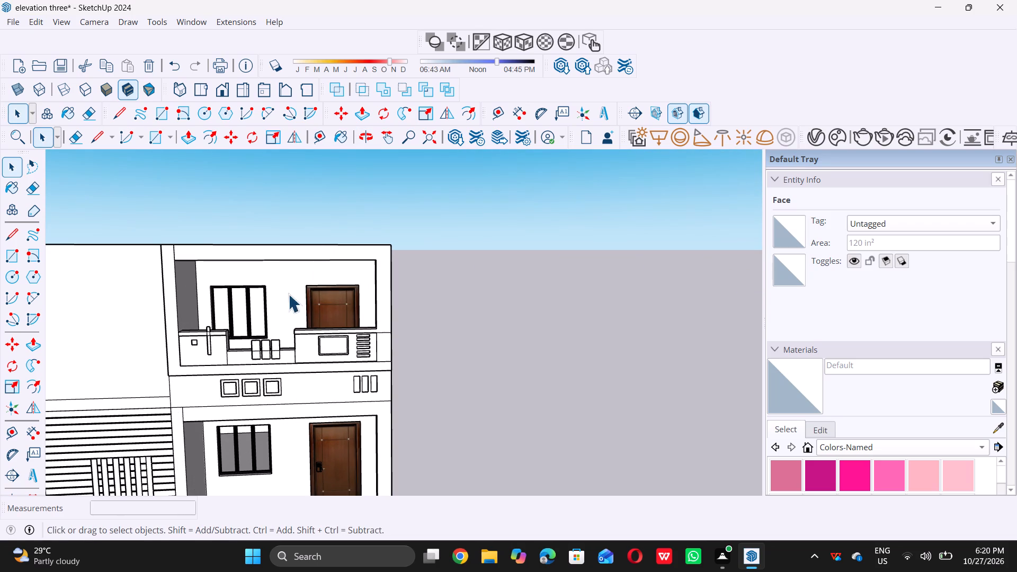
{"action": "scroll", "coordinate": [261, 336], "scroll_direction": "down", "scroll_amount": 1}
{"action": "middle_click_drag", "start_coordinate": [256, 338], "coordinate": [248, 271]}
{"action": "scroll", "coordinate": [251, 294], "scroll_direction": "up", "scroll_amount": 4}
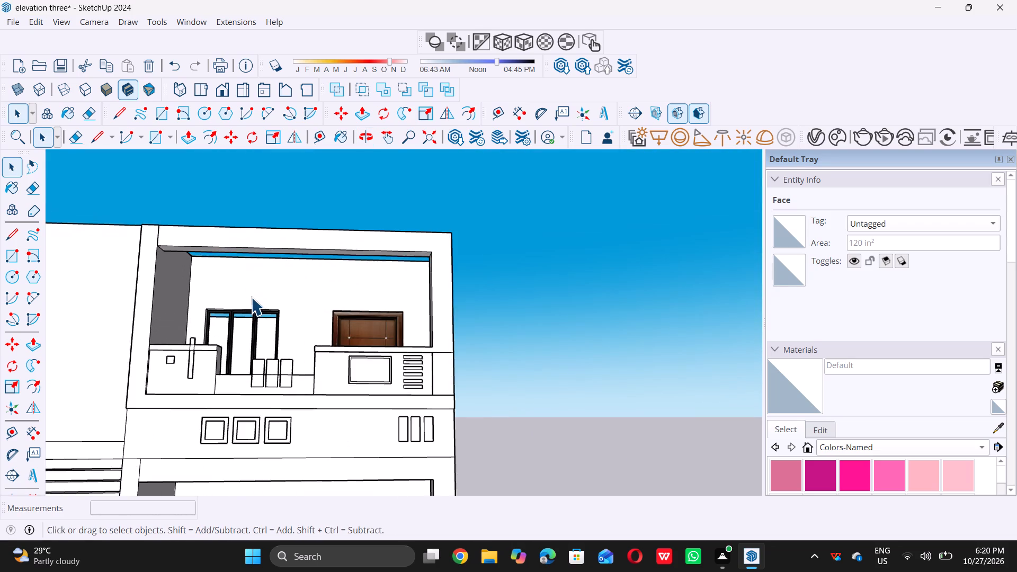
{"action": "scroll", "coordinate": [251, 297], "scroll_direction": "up", "scroll_amount": 1}
{"action": "scroll", "coordinate": [253, 296], "scroll_direction": "down", "scroll_amount": 11}
{"action": "middle_click_drag", "start_coordinate": [257, 286], "coordinate": [278, 333]}
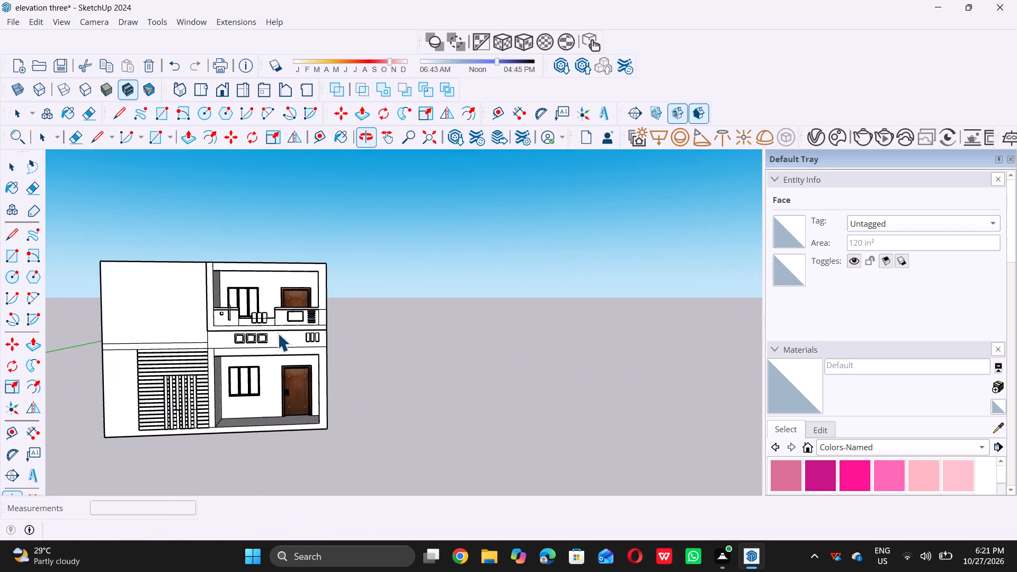
Examine the house front, the upper balcony frame and the open top of the walls from several angles.
{"action": "scroll", "coordinate": [264, 303], "scroll_direction": "down", "scroll_amount": 6}
{"action": "middle_click_drag", "start_coordinate": [260, 318], "coordinate": [242, 306]}
{"action": "scroll", "coordinate": [224, 289], "scroll_direction": "up", "scroll_amount": 18}
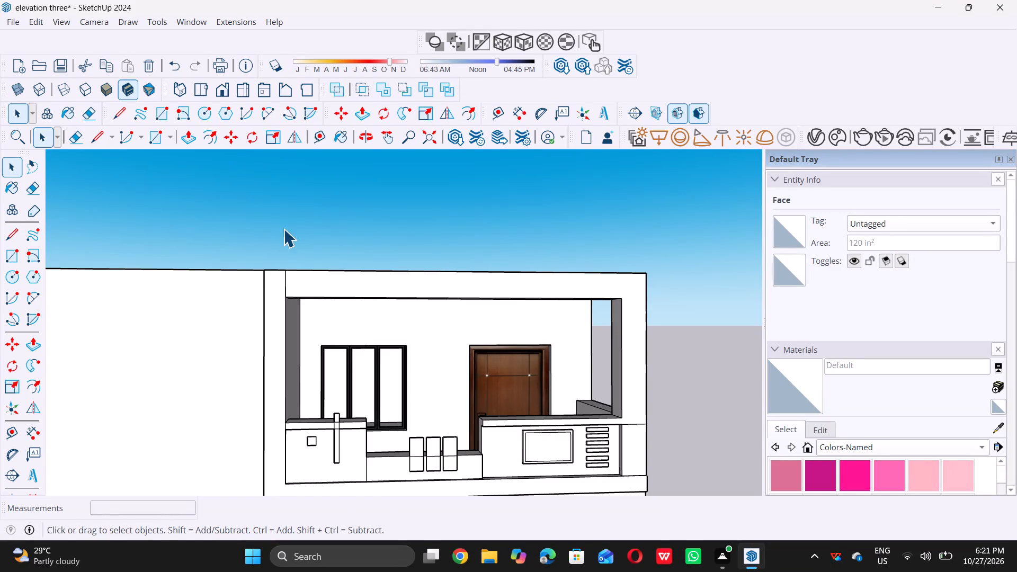
{"action": "scroll", "coordinate": [285, 225], "scroll_direction": "down", "scroll_amount": 3}
{"action": "middle_click_drag", "start_coordinate": [276, 263], "coordinate": [245, 355]}
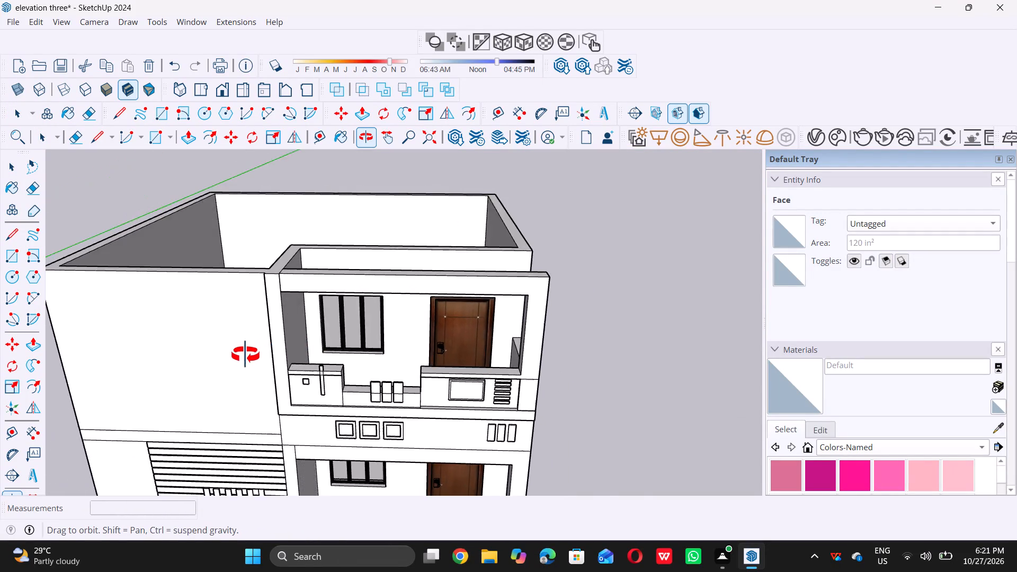
{"action": "middle_click_drag", "start_coordinate": [245, 355], "coordinate": [245, 337]}
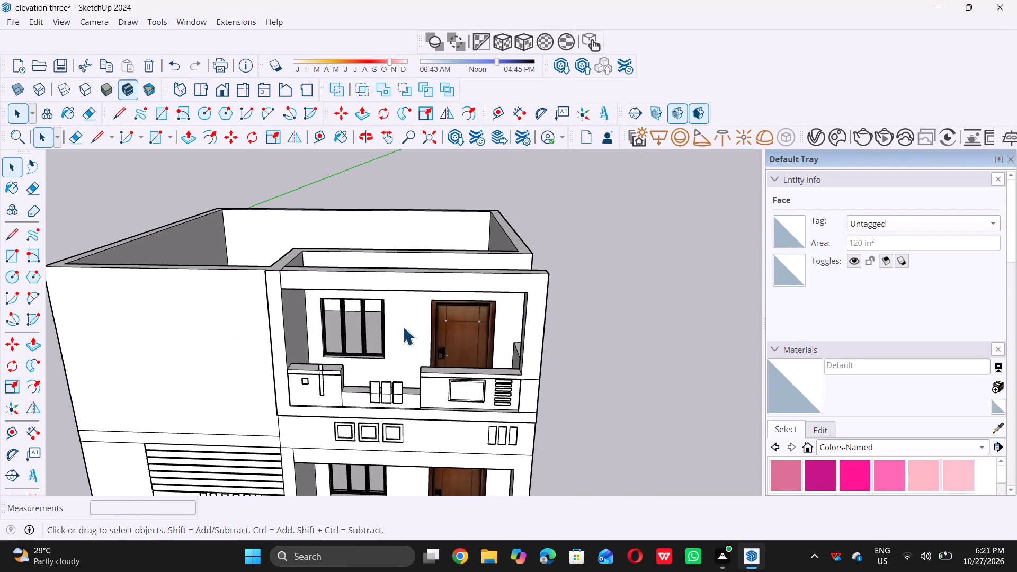
{"action": "middle_click_drag", "start_coordinate": [417, 316], "coordinate": [224, 238]}
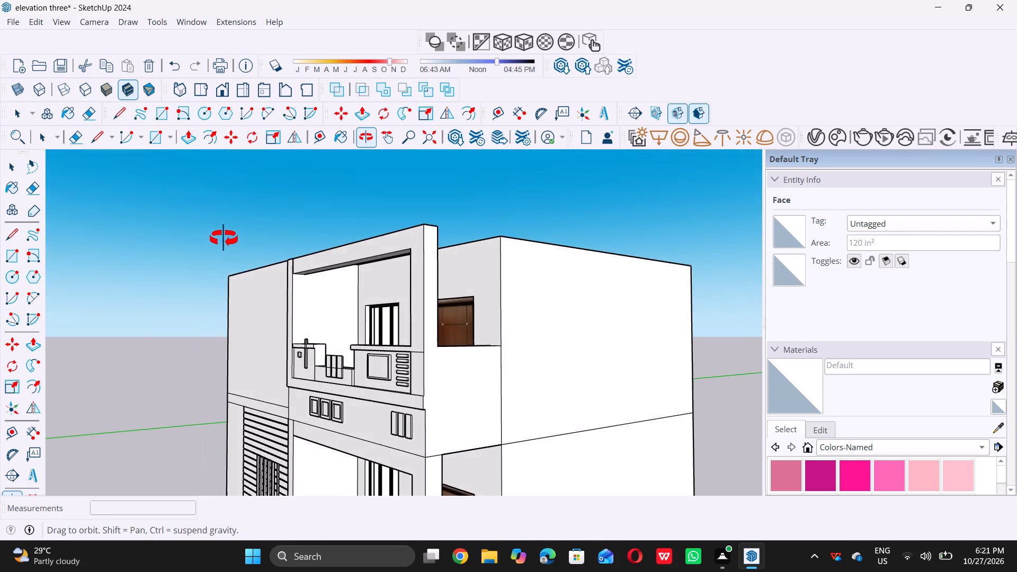
{"action": "middle_click_drag", "start_coordinate": [224, 238], "coordinate": [293, 309]}
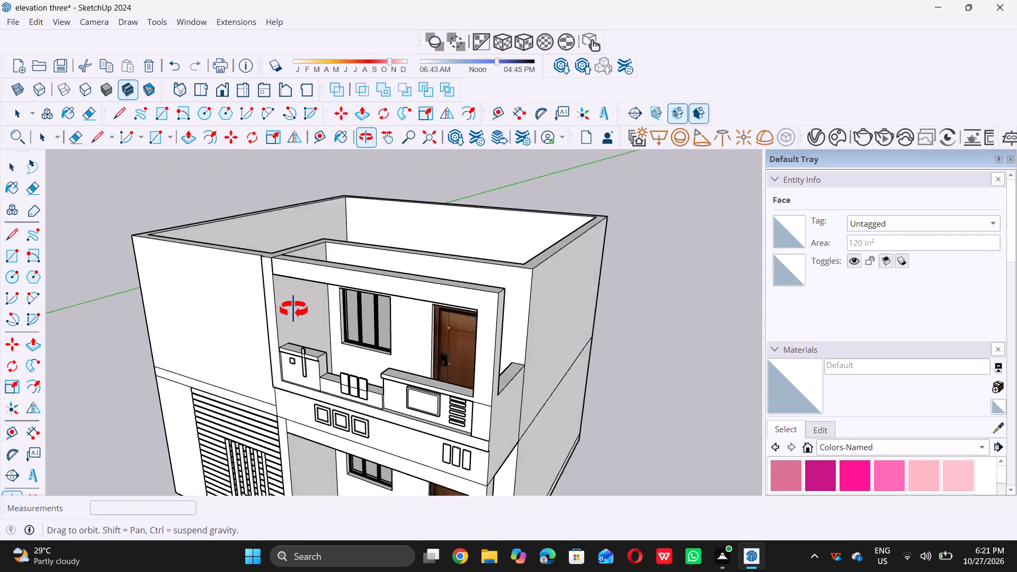
{"action": "middle_click_drag", "start_coordinate": [293, 309], "coordinate": [209, 311]}
{"action": "middle_click_drag", "start_coordinate": [426, 298], "coordinate": [439, 360]}
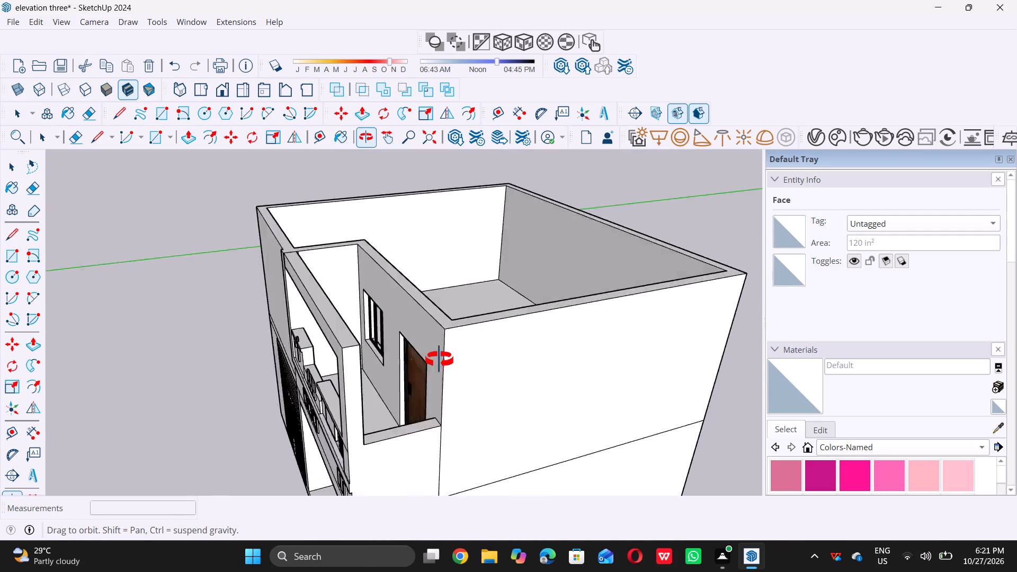
{"action": "middle_click_drag", "start_coordinate": [439, 360], "coordinate": [639, 376]}
{"action": "scroll", "coordinate": [573, 368], "scroll_direction": "down", "scroll_amount": 12}
{"action": "middle_click_drag", "start_coordinate": [400, 293], "coordinate": [529, 312]}
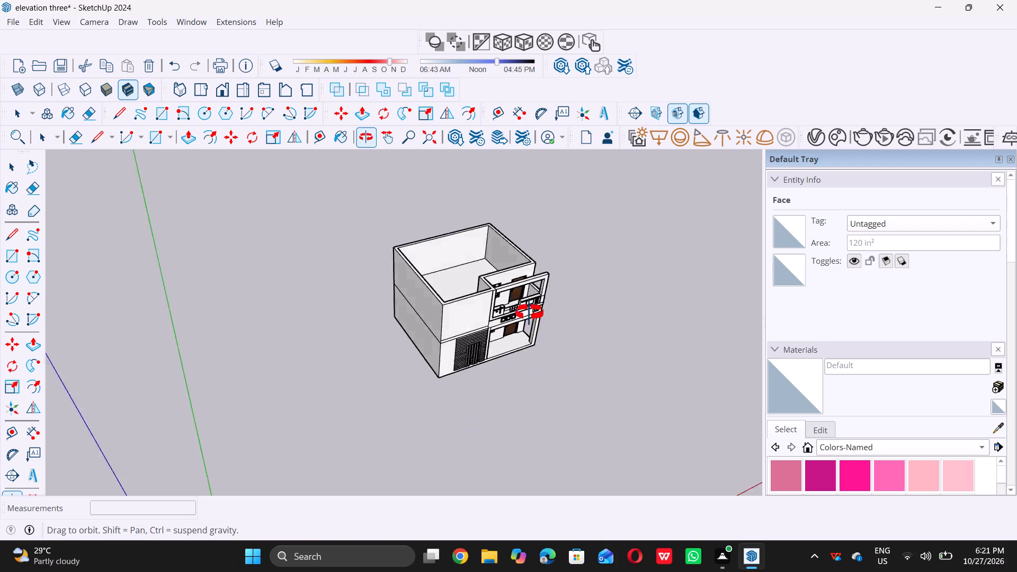
{"action": "middle_click_drag", "start_coordinate": [529, 312], "coordinate": [572, 308]}
Draw a vertical rectangle 27' long and 9" high along the outer top edge of the rear wall, from corner to corner.
{"action": "scroll", "coordinate": [436, 240], "scroll_direction": "up", "scroll_amount": 6}
{"action": "scroll", "coordinate": [387, 244], "scroll_direction": "up", "scroll_amount": 4}
{"action": "scroll", "coordinate": [437, 289], "scroll_direction": "down", "scroll_amount": 10}
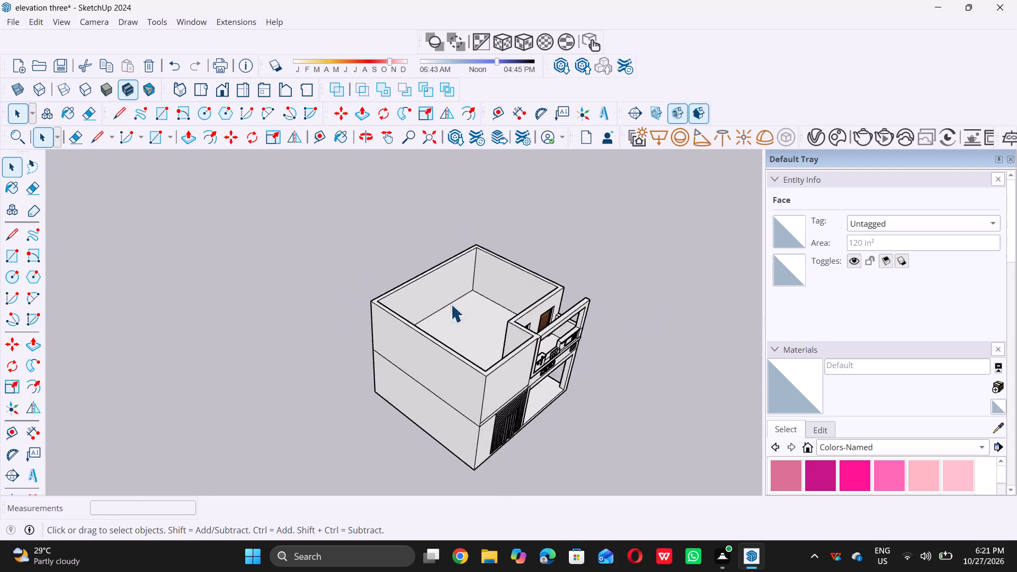
{"action": "scroll", "coordinate": [460, 257], "scroll_direction": "up", "scroll_amount": 3}
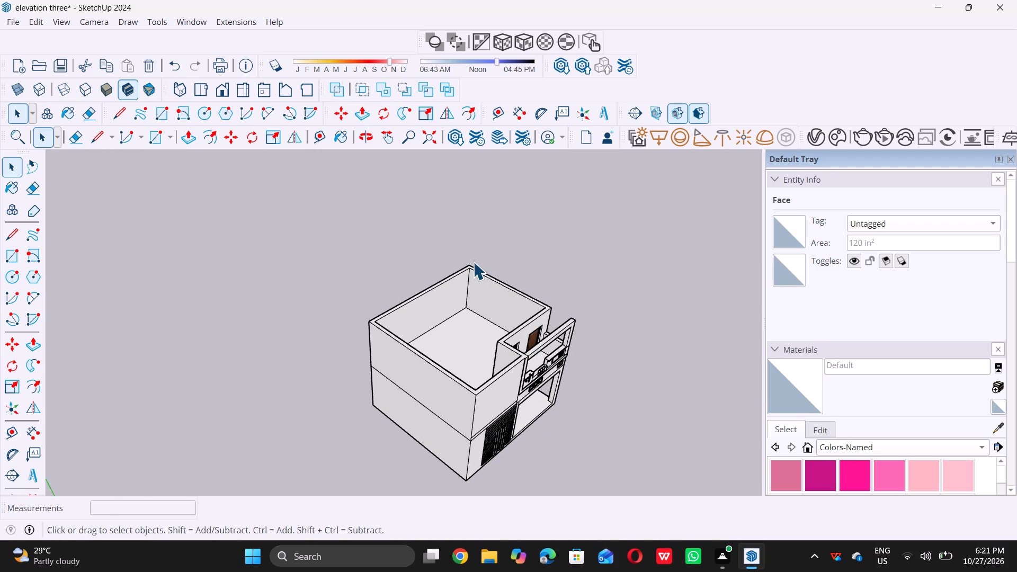
{"action": "scroll", "coordinate": [463, 256], "scroll_direction": "up", "scroll_amount": 11}
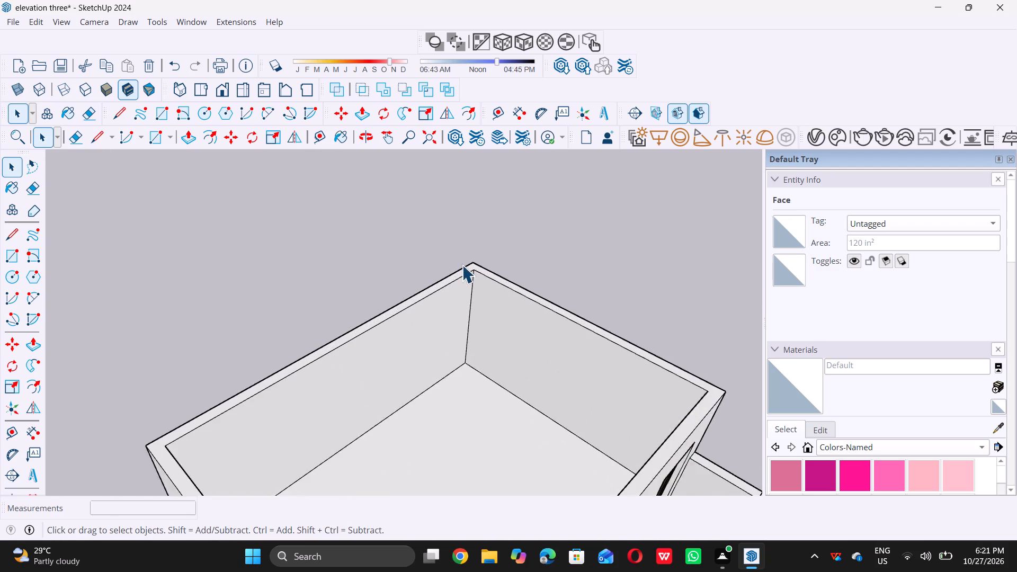
{"action": "key", "text": "r"}
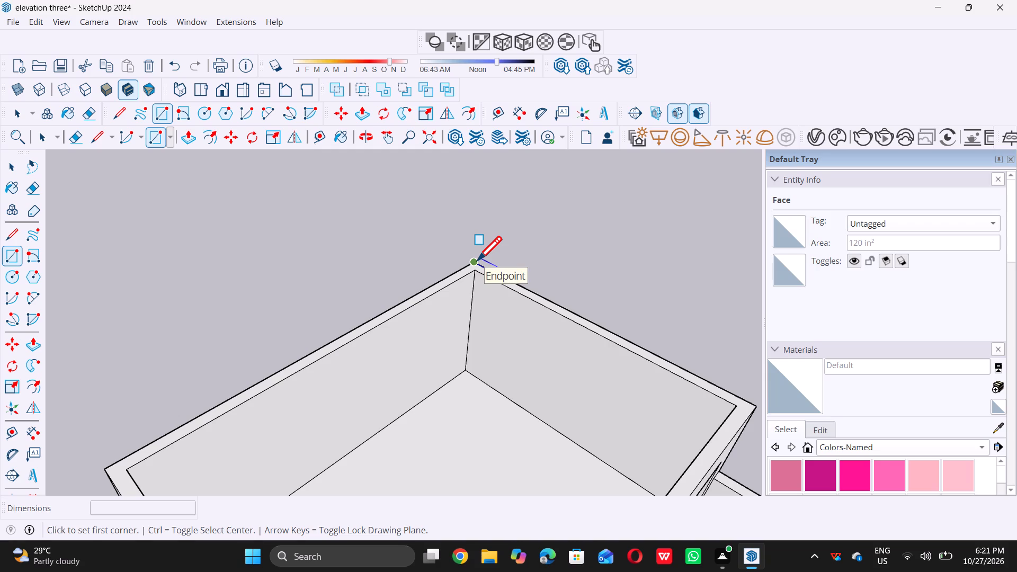
{"action": "key", "text": "space"}
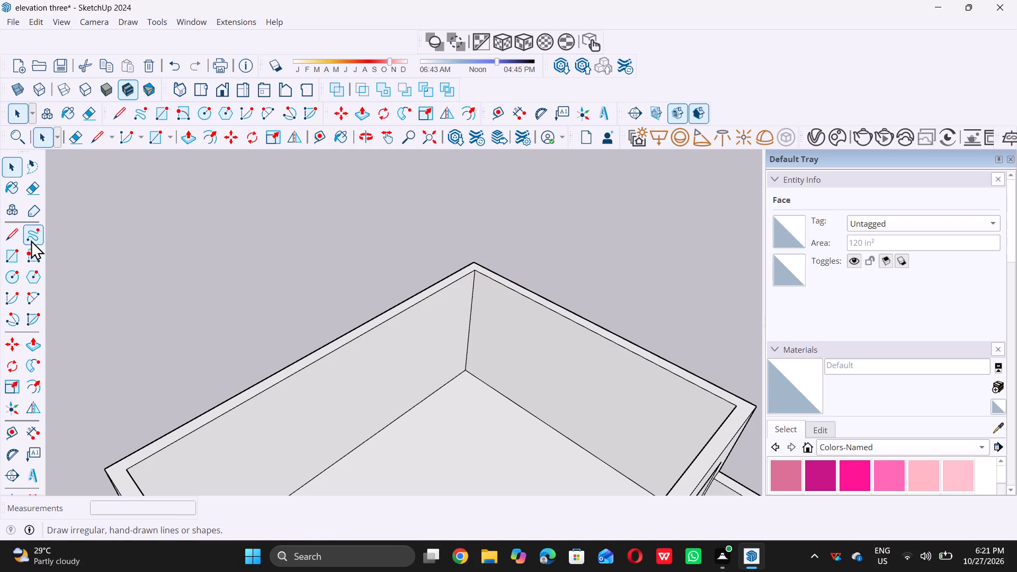
{"action": "left_click", "coordinate": [34, 255]}
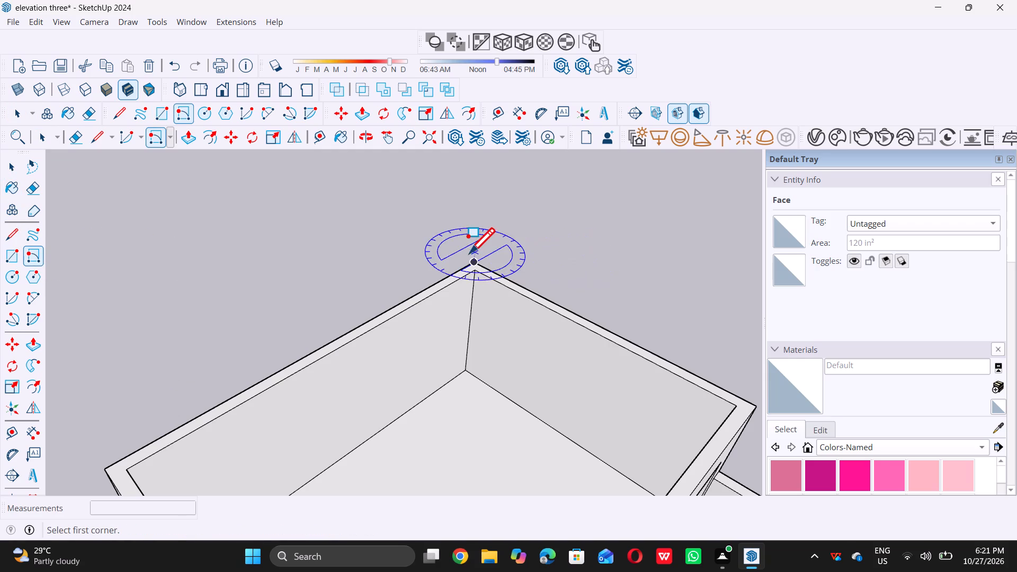
{"action": "left_click", "coordinate": [468, 260]}
{"action": "scroll", "coordinate": [476, 238], "scroll_direction": "down", "scroll_amount": 5}
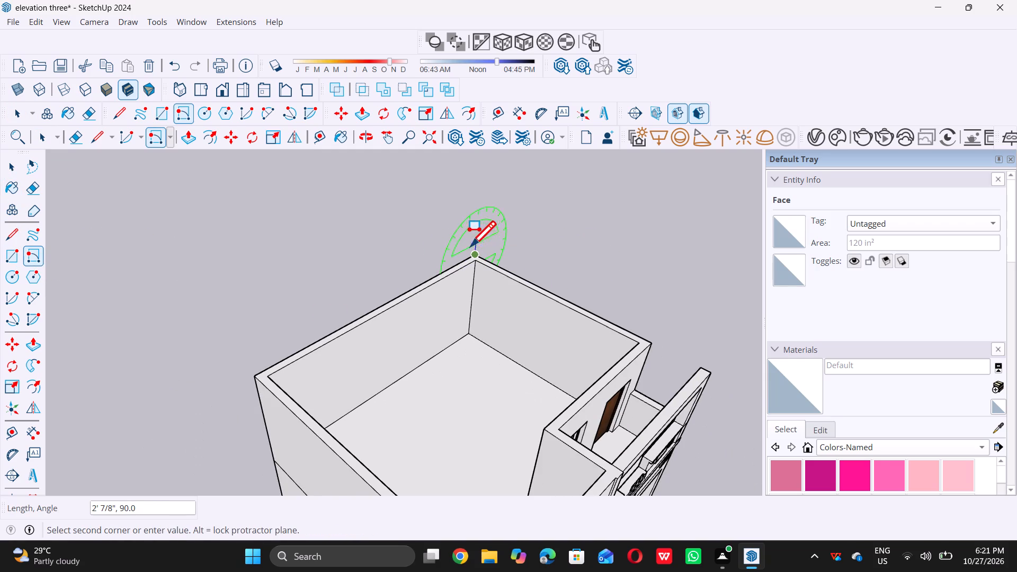
{"action": "left_click", "coordinate": [254, 374]}
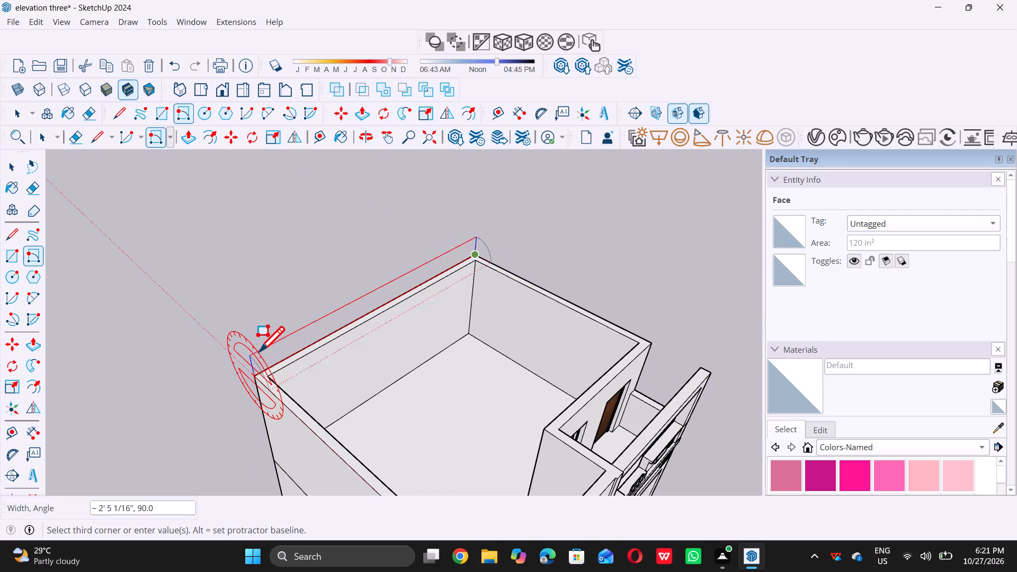
{"action": "key", "text": "9"}
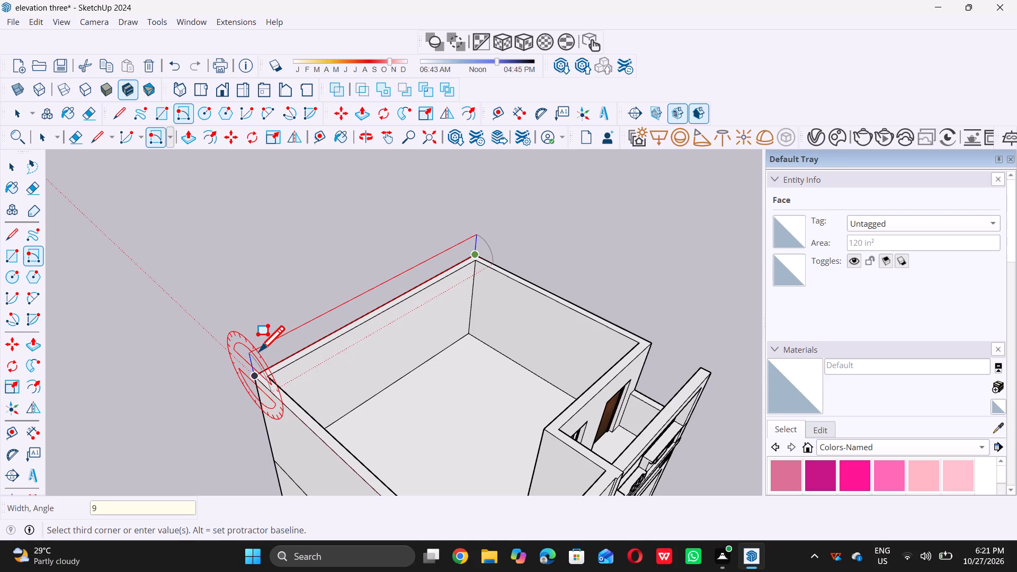
{"action": "key", "text": "shift+quotedbl"}
{"action": "key", "text": "Return"}
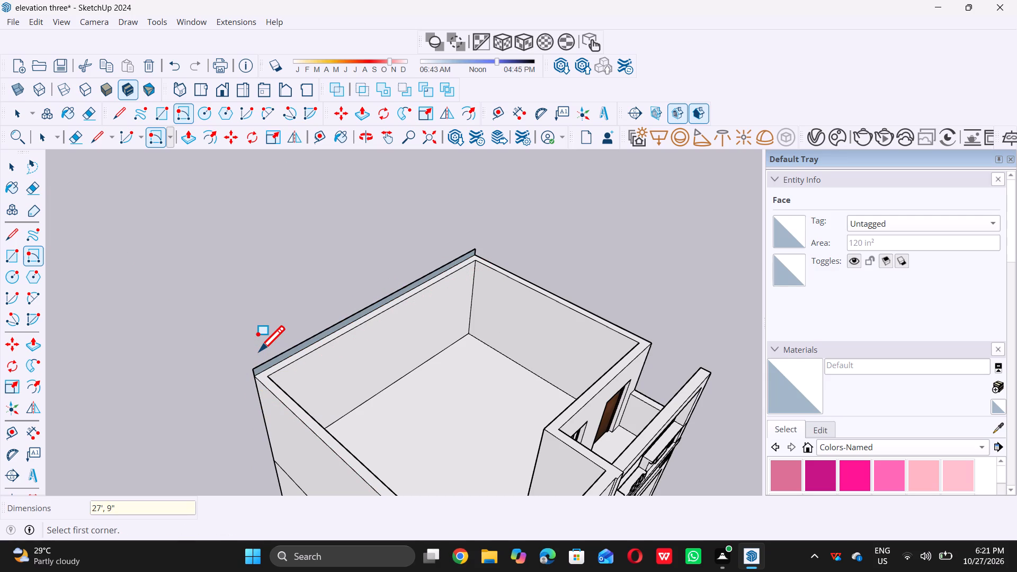
{"action": "key", "text": "space"}
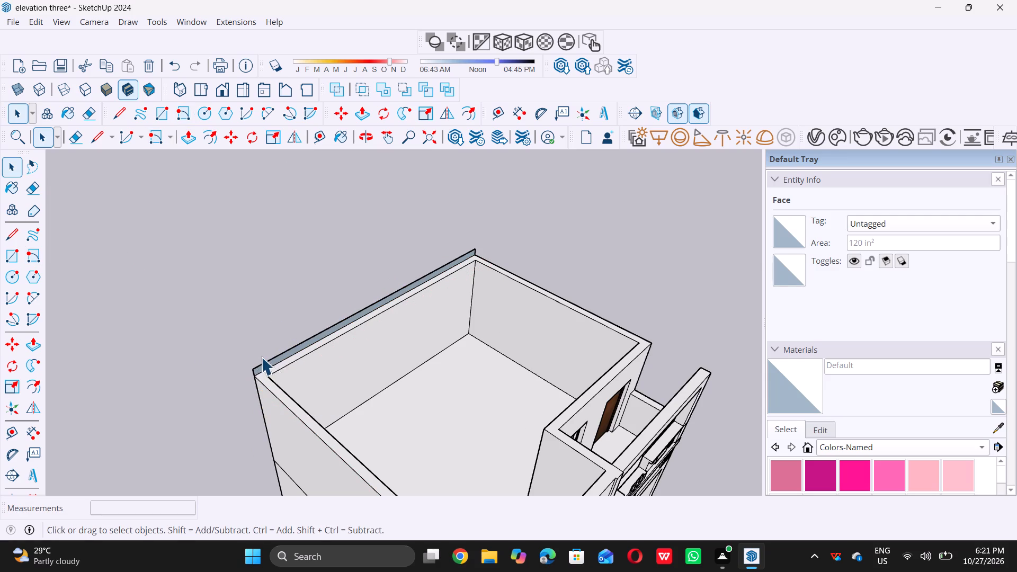
Push/pull the 9" high rectangle 25' forward to the front wall corner, forming a roof slab over the upper storey.
{"action": "scroll", "coordinate": [266, 360], "scroll_direction": "down", "scroll_amount": 2}
{"action": "scroll", "coordinate": [273, 363], "scroll_direction": "up", "scroll_amount": 19}
{"action": "left_click", "coordinate": [271, 362]}
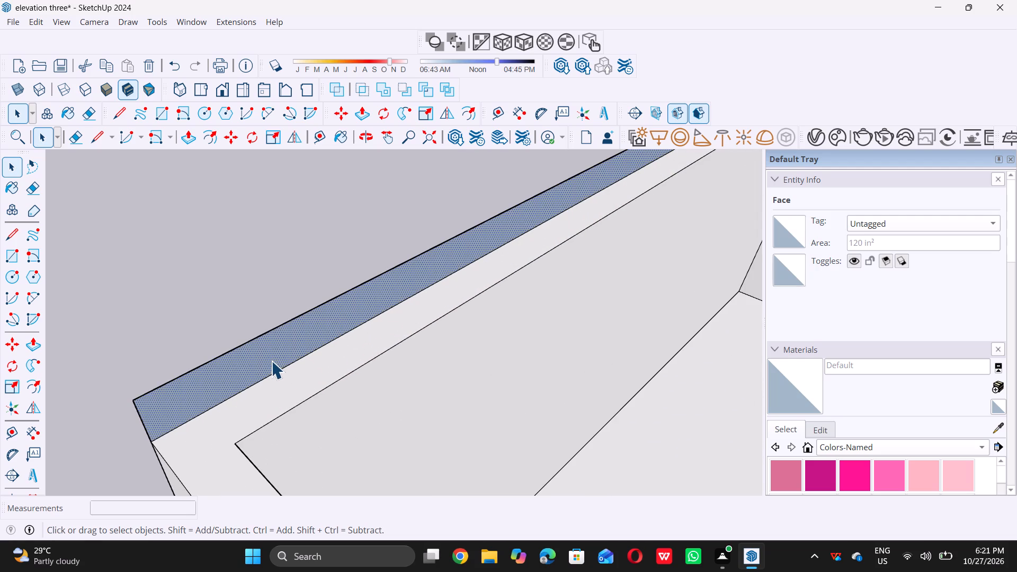
{"action": "key", "text": "p"}
{"action": "left_click", "coordinate": [268, 353]}
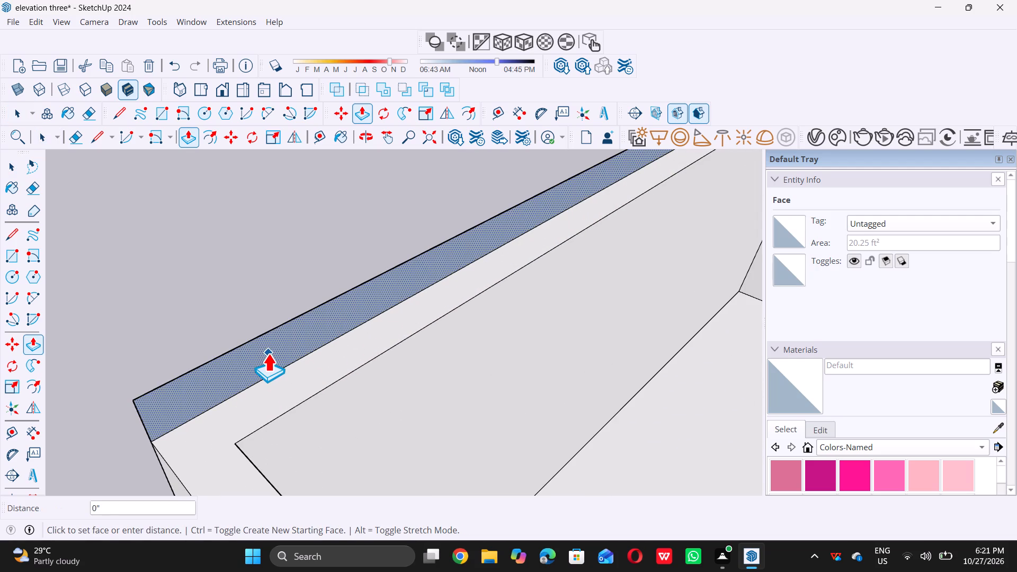
{"action": "scroll", "coordinate": [268, 353], "scroll_direction": "down", "scroll_amount": 20}
{"action": "scroll", "coordinate": [268, 353], "scroll_direction": "down", "scroll_amount": 11}
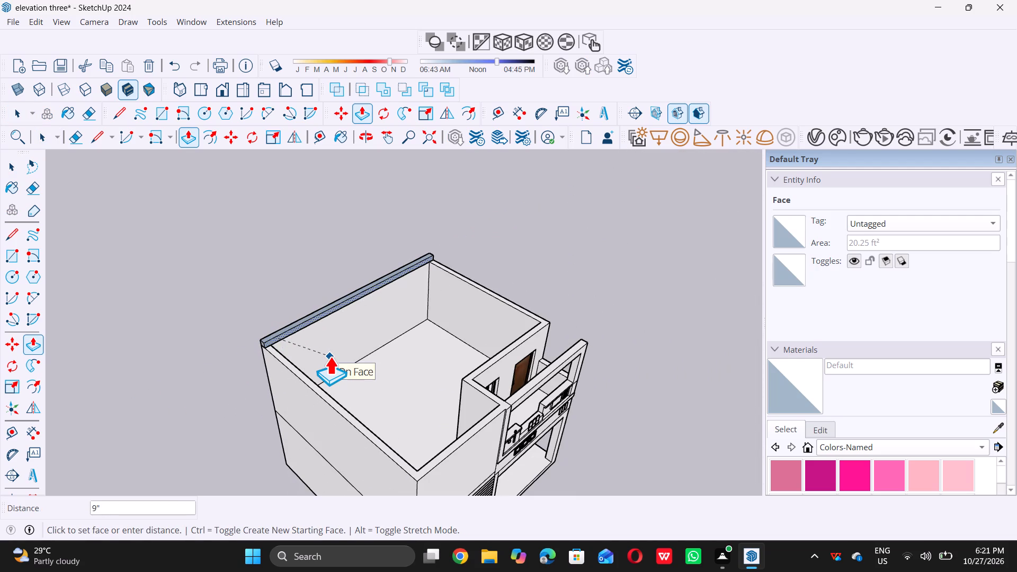
{"action": "scroll", "coordinate": [292, 335], "scroll_direction": "up", "scroll_amount": 4}
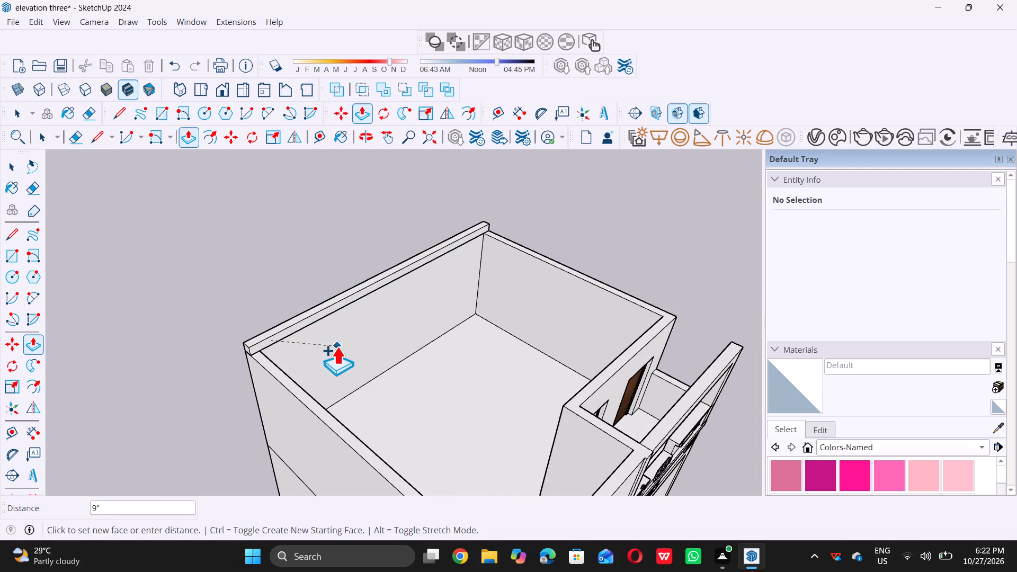
{"action": "scroll", "coordinate": [289, 347], "scroll_direction": "up", "scroll_amount": 13}
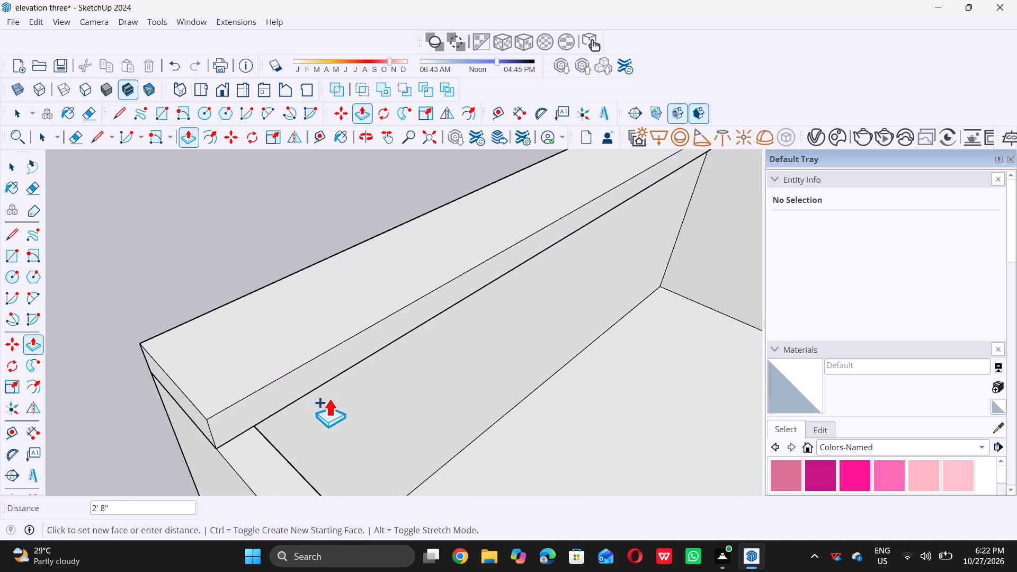
{"action": "scroll", "coordinate": [331, 398], "scroll_direction": "down", "scroll_amount": 20}
{"action": "scroll", "coordinate": [331, 398], "scroll_direction": "down", "scroll_amount": 9}
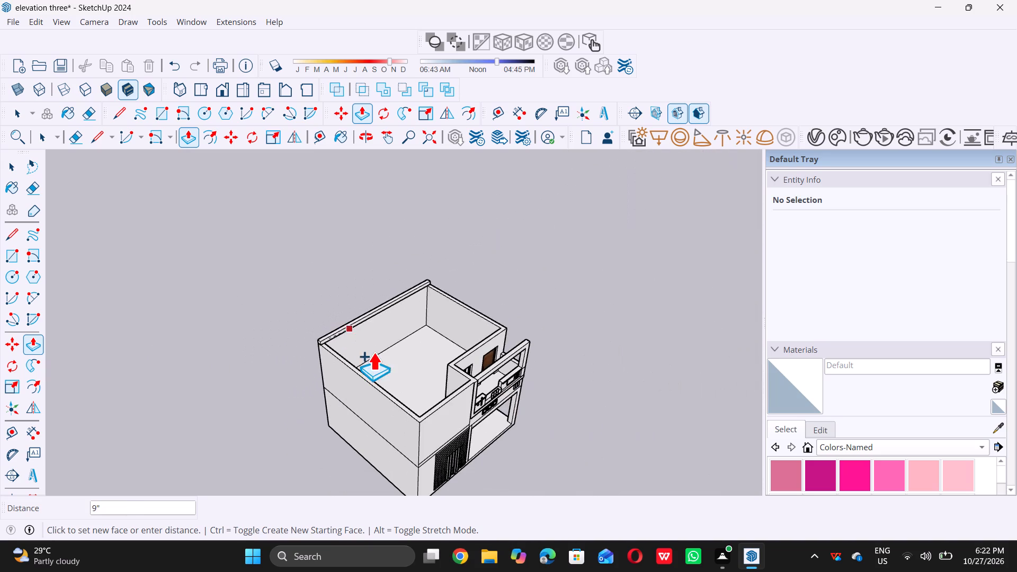
{"action": "middle_click_drag", "start_coordinate": [426, 409], "coordinate": [435, 326]}
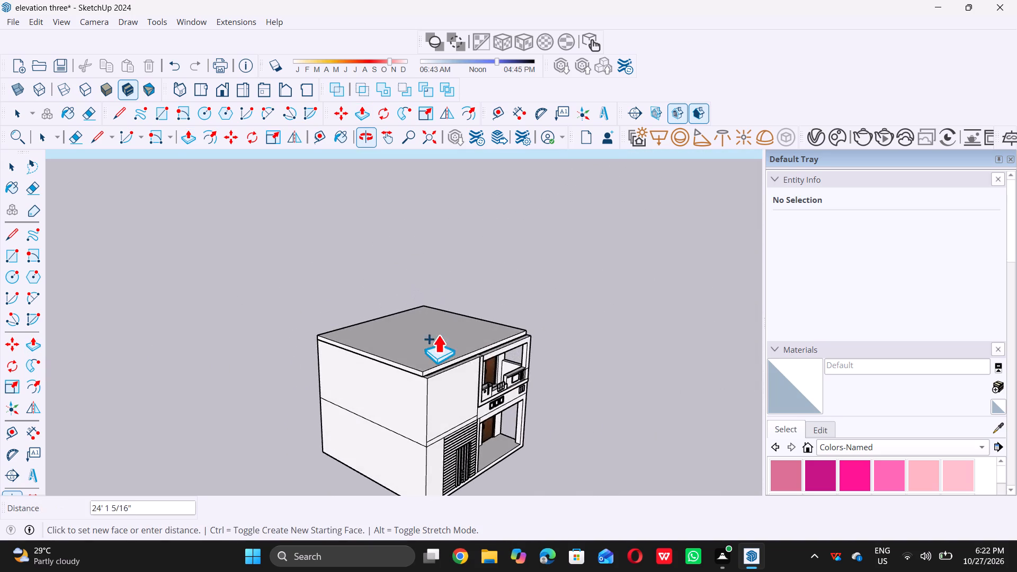
{"action": "scroll", "coordinate": [438, 378], "scroll_direction": "up", "scroll_amount": 15}
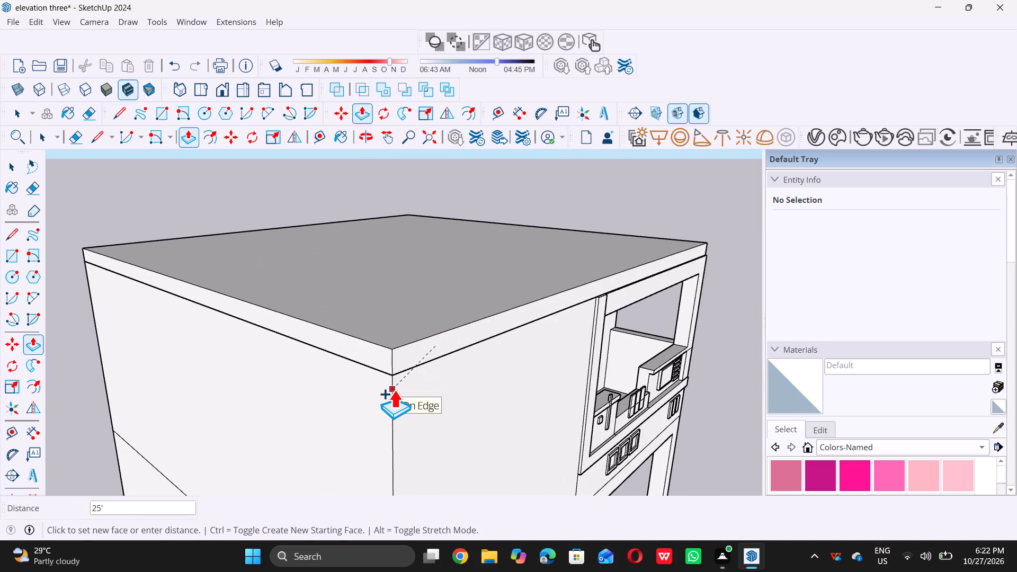
{"action": "left_click", "coordinate": [394, 390]}
{"action": "key", "text": "space"}
Examine the new roof slab from the house front and from above, including its edge over the balcony.
{"action": "scroll", "coordinate": [429, 421], "scroll_direction": "down", "scroll_amount": 14}
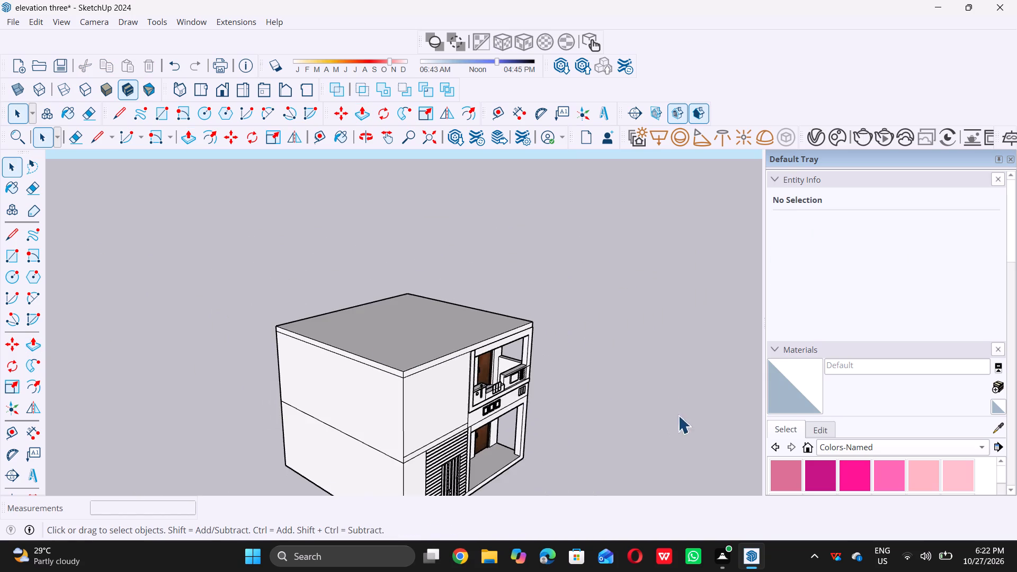
{"action": "middle_click_drag", "start_coordinate": [668, 407], "coordinate": [529, 275]}
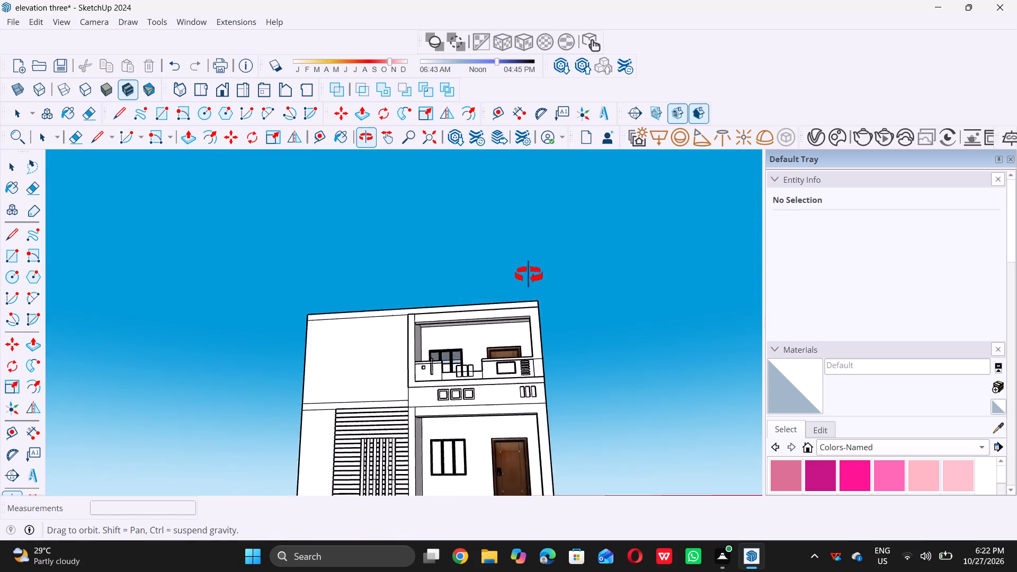
{"action": "middle_click_drag", "start_coordinate": [529, 275], "coordinate": [465, 359]}
{"action": "scroll", "coordinate": [456, 356], "scroll_direction": "down", "scroll_amount": 4}
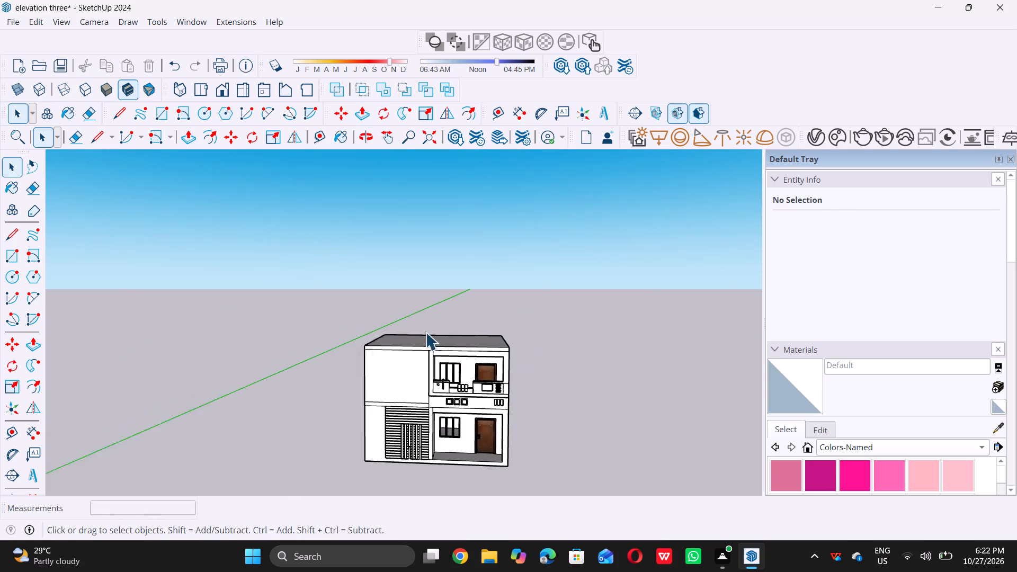
{"action": "scroll", "coordinate": [425, 332], "scroll_direction": "down", "scroll_amount": 5}
{"action": "scroll", "coordinate": [470, 411], "scroll_direction": "up", "scroll_amount": 4}
{"action": "scroll", "coordinate": [447, 374], "scroll_direction": "up", "scroll_amount": 6}
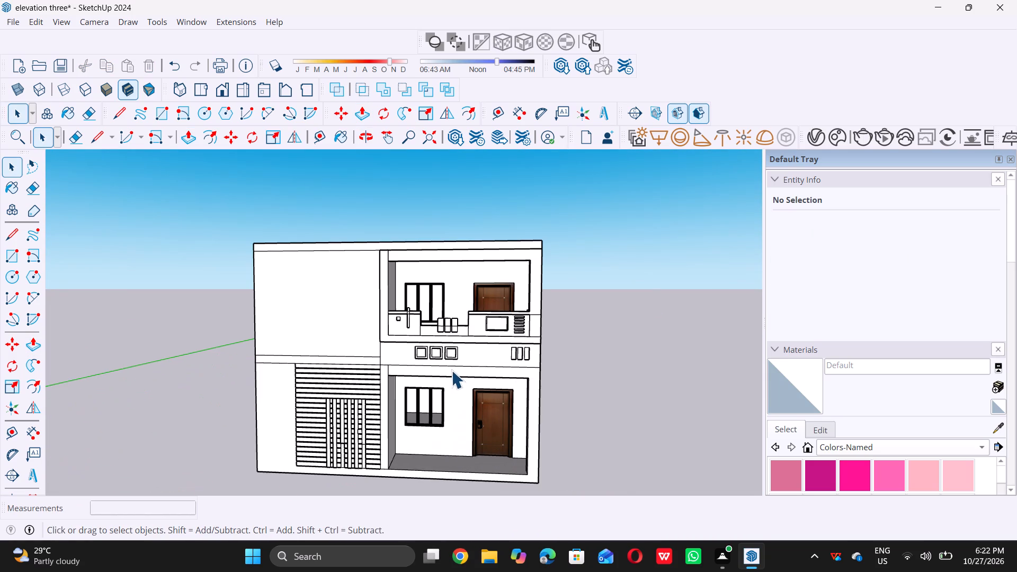
{"action": "scroll", "coordinate": [531, 287], "scroll_direction": "up", "scroll_amount": 5}
{"action": "scroll", "coordinate": [418, 253], "scroll_direction": "down", "scroll_amount": 6}
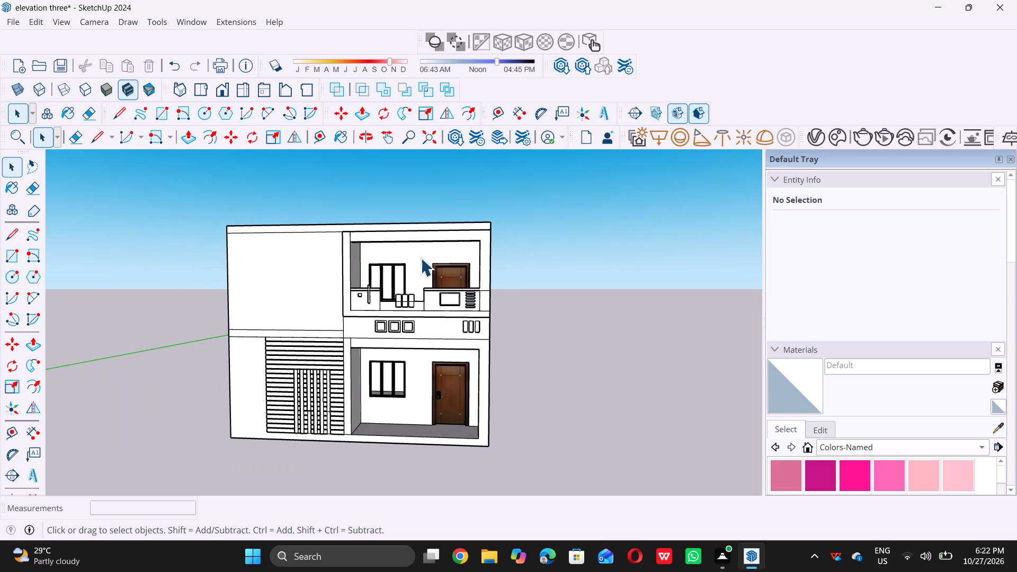
{"action": "middle_click_drag", "start_coordinate": [419, 263], "coordinate": [439, 235]}
{"action": "scroll", "coordinate": [436, 219], "scroll_direction": "up", "scroll_amount": 5}
{"action": "scroll", "coordinate": [434, 228], "scroll_direction": "down", "scroll_amount": 2}
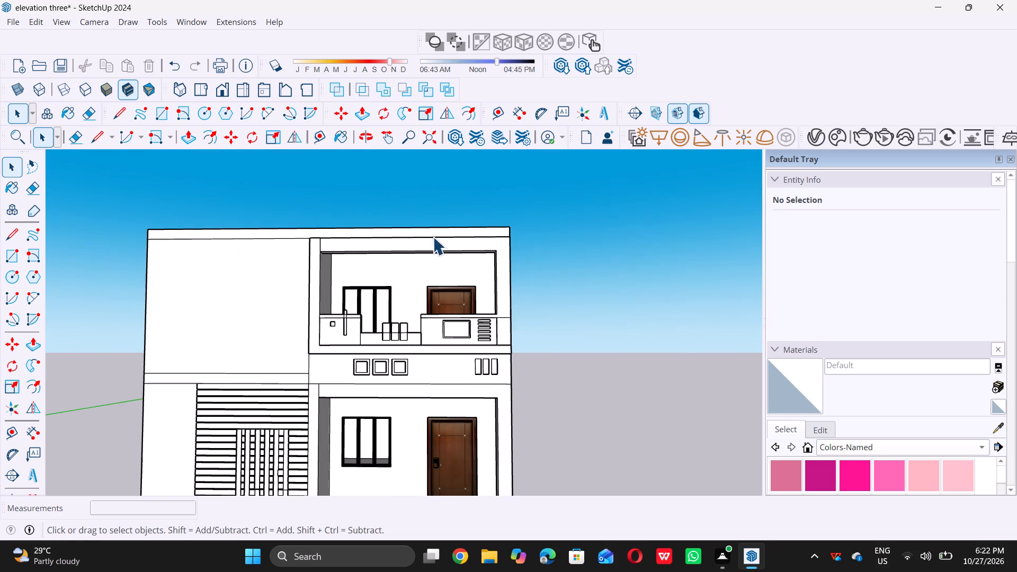
{"action": "scroll", "coordinate": [433, 237], "scroll_direction": "up", "scroll_amount": 3}
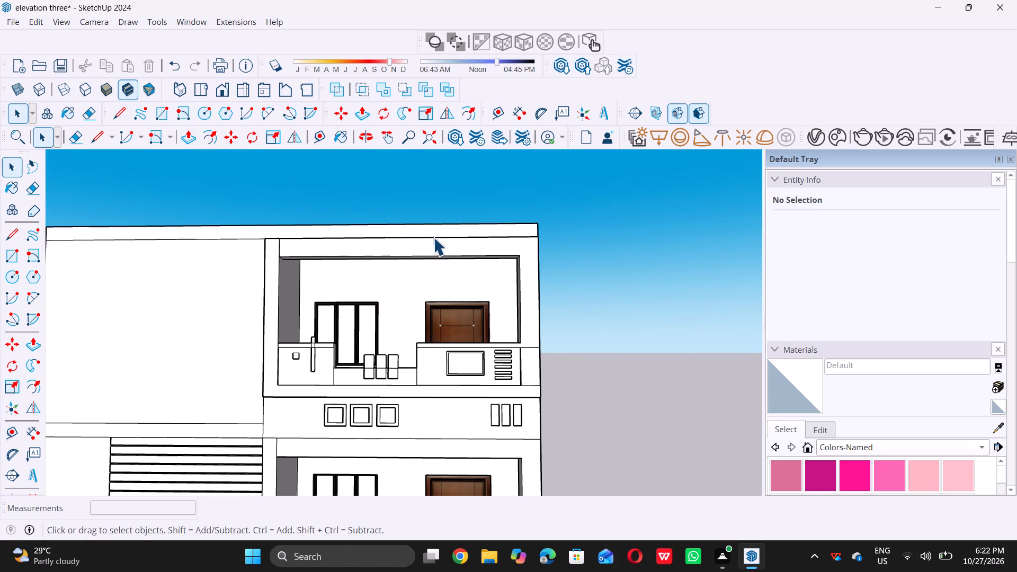
{"action": "scroll", "coordinate": [440, 234], "scroll_direction": "down", "scroll_amount": 5}
{"action": "middle_click_drag", "start_coordinate": [379, 198], "coordinate": [453, 339]}
{"action": "scroll", "coordinate": [463, 319], "scroll_direction": "down", "scroll_amount": 7}
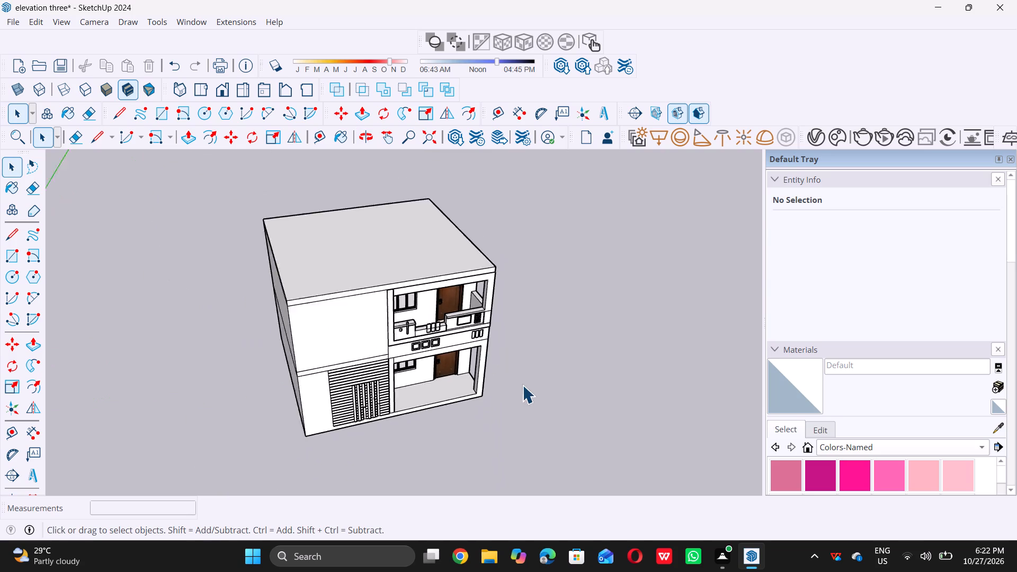
Offset the outline of the roof slab's top face 9" inward, leaving a border strip around the edge.
{"action": "scroll", "coordinate": [522, 385], "scroll_direction": "down", "scroll_amount": 5}
{"action": "middle_click_drag", "start_coordinate": [387, 266], "coordinate": [390, 319]}
{"action": "scroll", "coordinate": [453, 273], "scroll_direction": "up", "scroll_amount": 1}
{"action": "middle_click_drag", "start_coordinate": [453, 273], "coordinate": [430, 297]}
{"action": "scroll", "coordinate": [435, 314], "scroll_direction": "up", "scroll_amount": 11}
{"action": "left_click", "coordinate": [435, 305]}
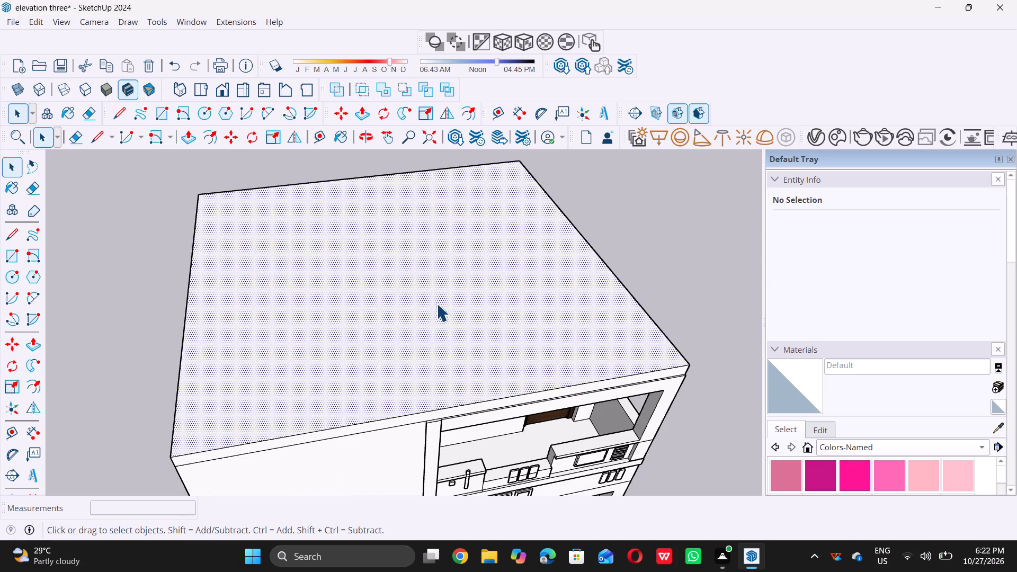
{"action": "key", "text": "f"}
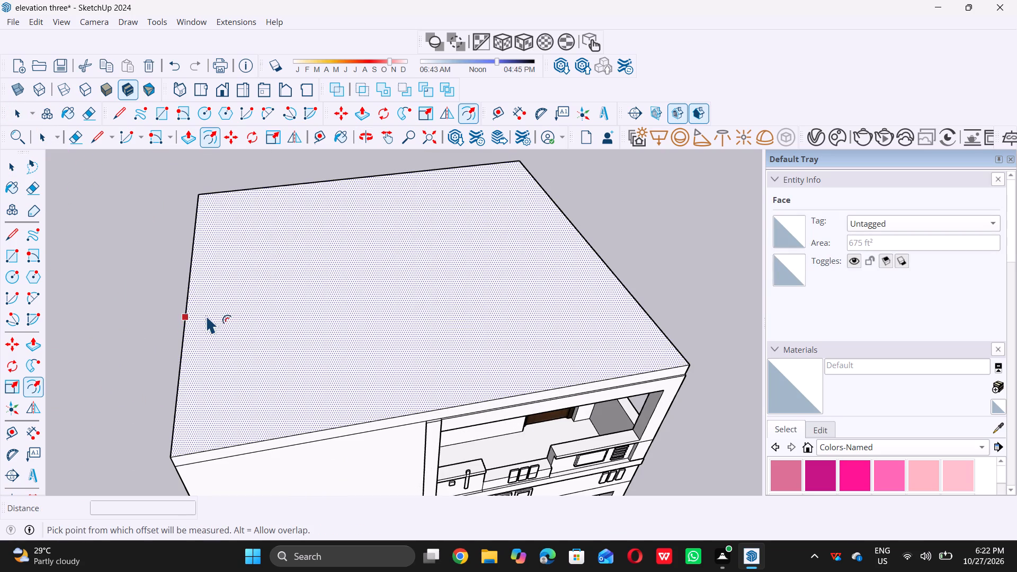
{"action": "left_click", "coordinate": [206, 315]}
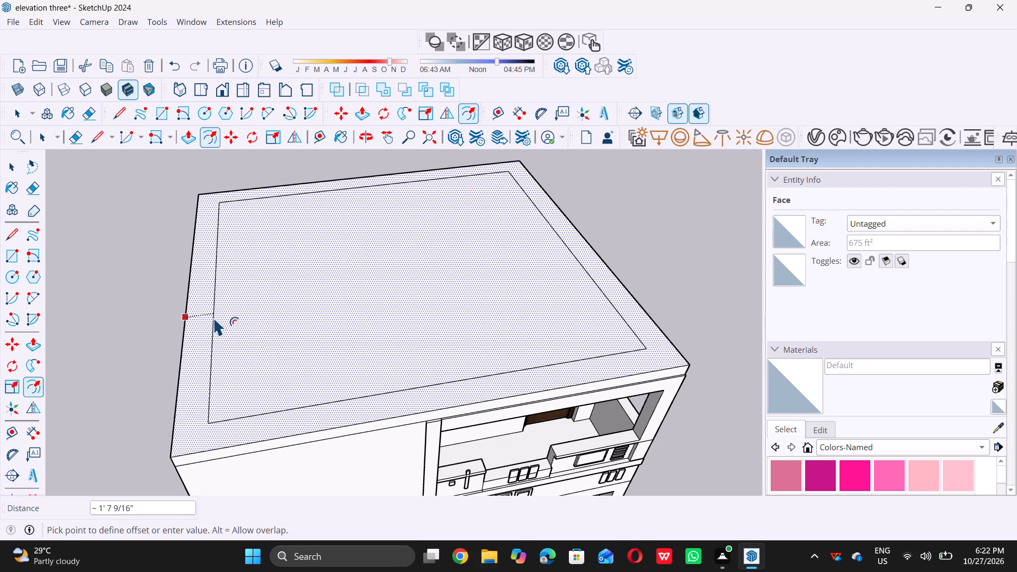
{"action": "key", "text": "9"}
{"action": "key", "text": "shift+quotedbl"}
{"action": "key", "text": "Return"}
{"action": "key", "text": "space"}
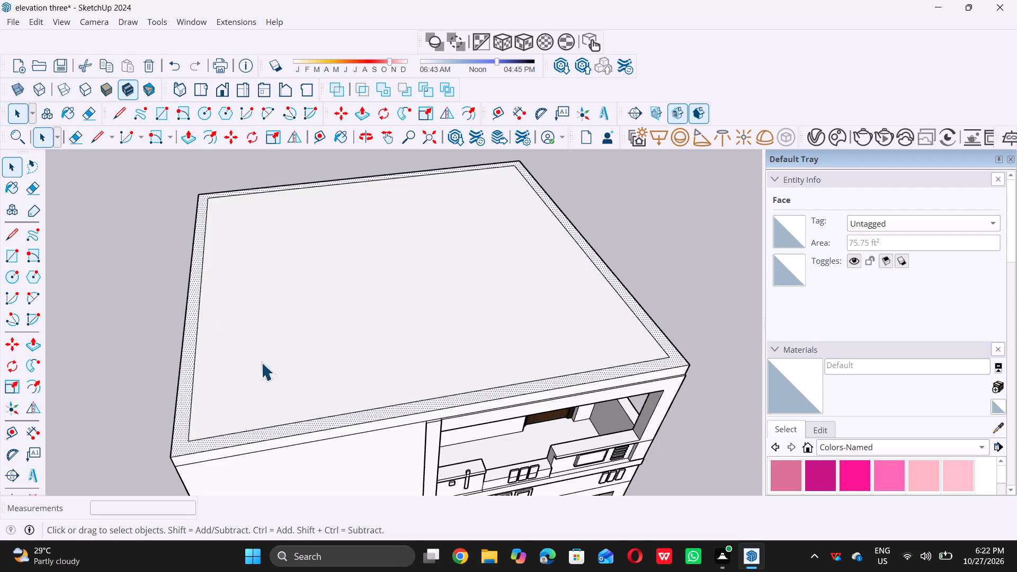
Examine the house front and the bordered roof slab from the front, the side and above.
{"action": "scroll", "coordinate": [300, 337], "scroll_direction": "down", "scroll_amount": 12}
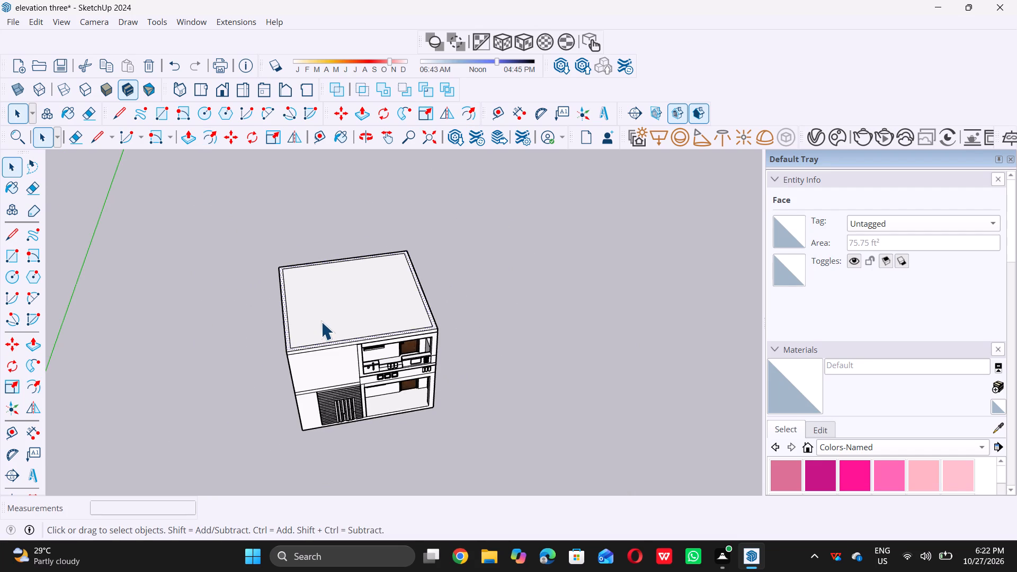
{"action": "scroll", "coordinate": [323, 321], "scroll_direction": "down", "scroll_amount": 4}
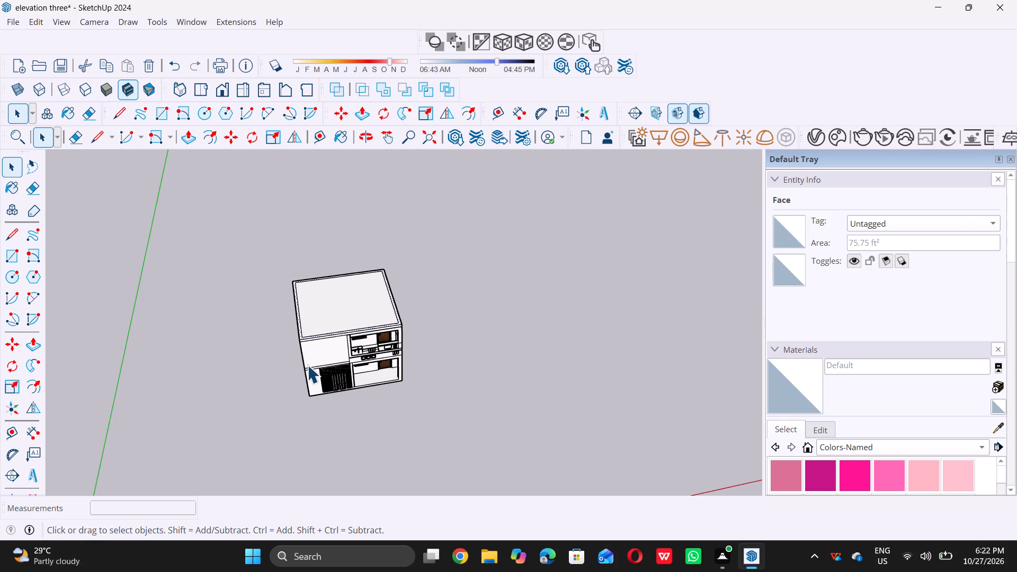
{"action": "middle_click_drag", "start_coordinate": [308, 362], "coordinate": [304, 279]}
{"action": "scroll", "coordinate": [325, 378], "scroll_direction": "up", "scroll_amount": 6}
{"action": "scroll", "coordinate": [325, 379], "scroll_direction": "down", "scroll_amount": 5}
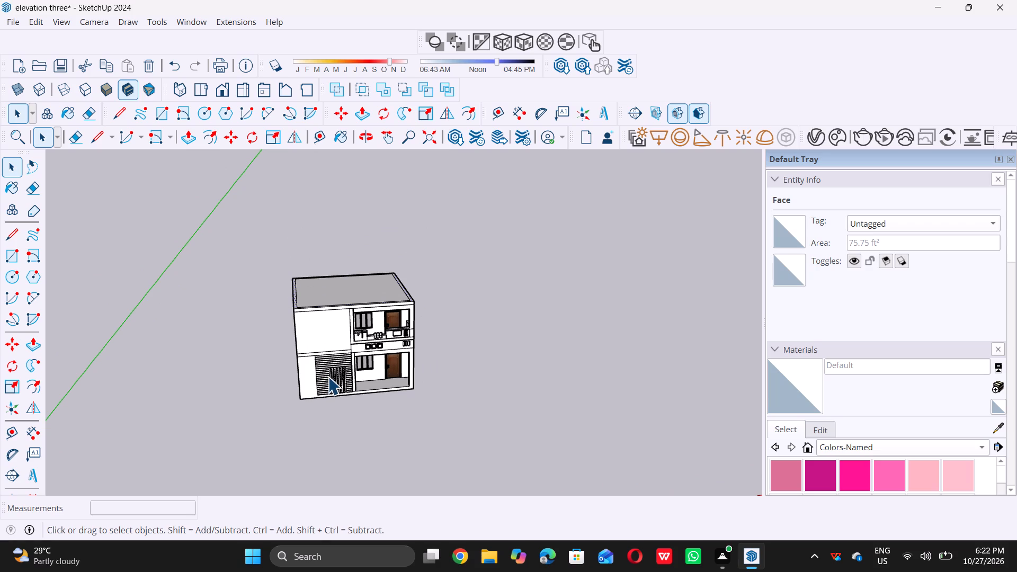
{"action": "middle_click_drag", "start_coordinate": [334, 351], "coordinate": [352, 337]}
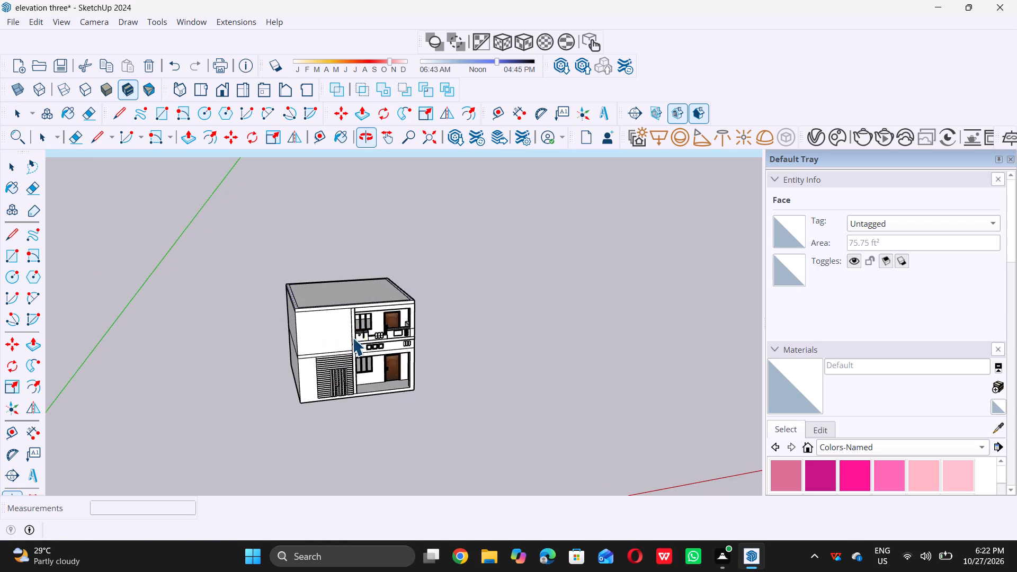
{"action": "scroll", "coordinate": [362, 309], "scroll_direction": "up", "scroll_amount": 5}
{"action": "middle_click_drag", "start_coordinate": [236, 276], "coordinate": [332, 329]}
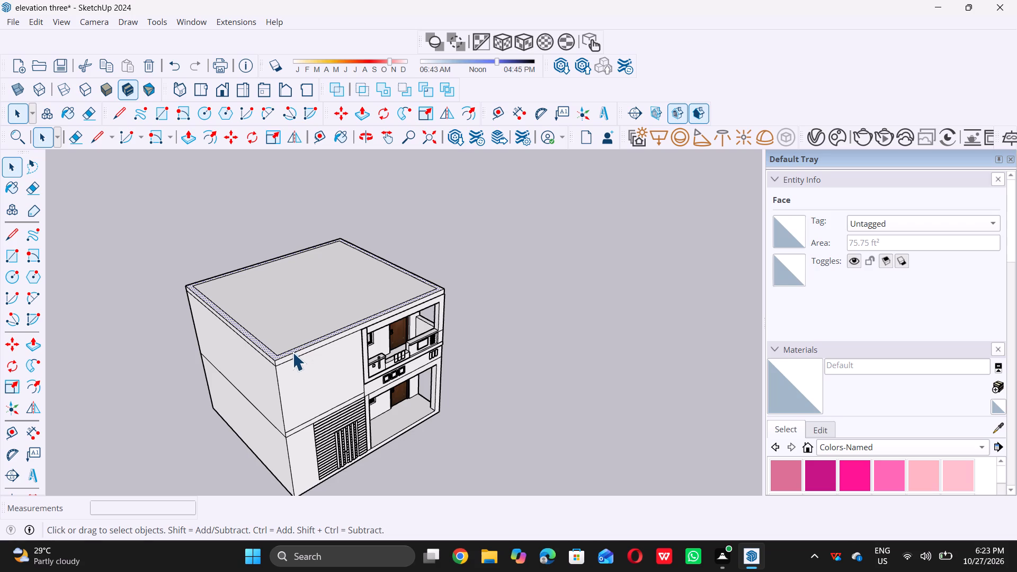
{"action": "middle_click_drag", "start_coordinate": [280, 356], "coordinate": [292, 356]}
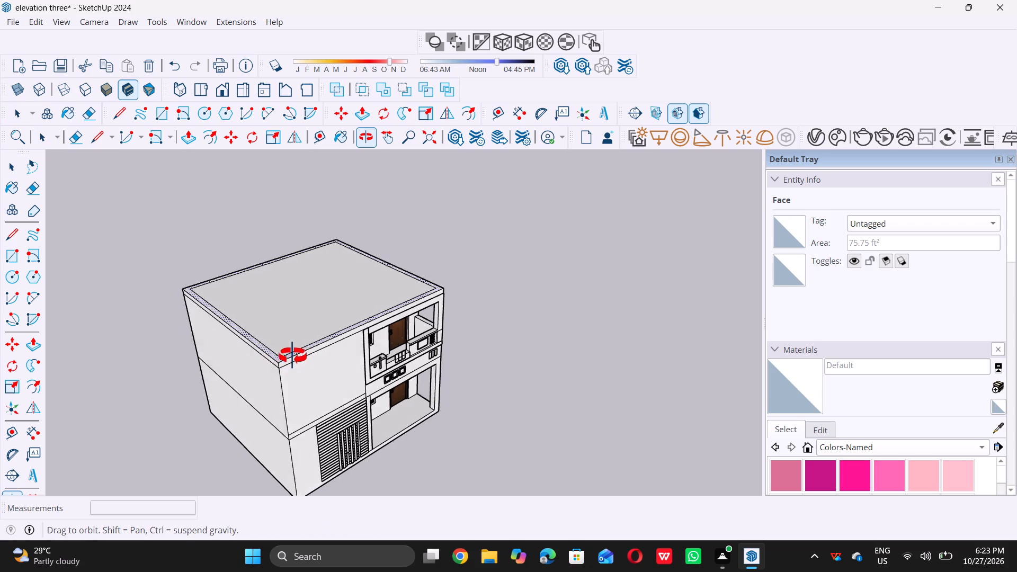
{"action": "middle_click_drag", "start_coordinate": [292, 356], "coordinate": [304, 360]}
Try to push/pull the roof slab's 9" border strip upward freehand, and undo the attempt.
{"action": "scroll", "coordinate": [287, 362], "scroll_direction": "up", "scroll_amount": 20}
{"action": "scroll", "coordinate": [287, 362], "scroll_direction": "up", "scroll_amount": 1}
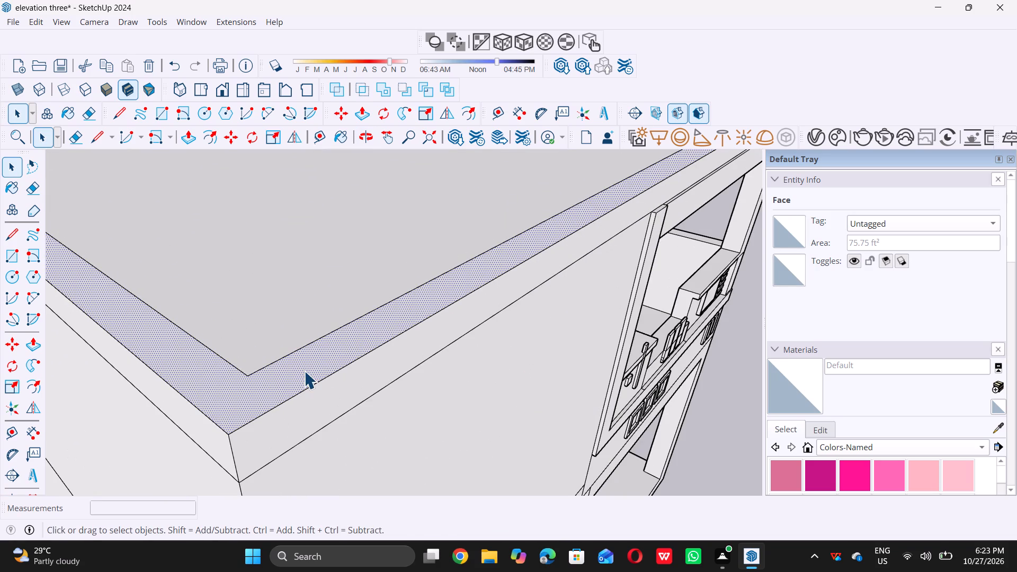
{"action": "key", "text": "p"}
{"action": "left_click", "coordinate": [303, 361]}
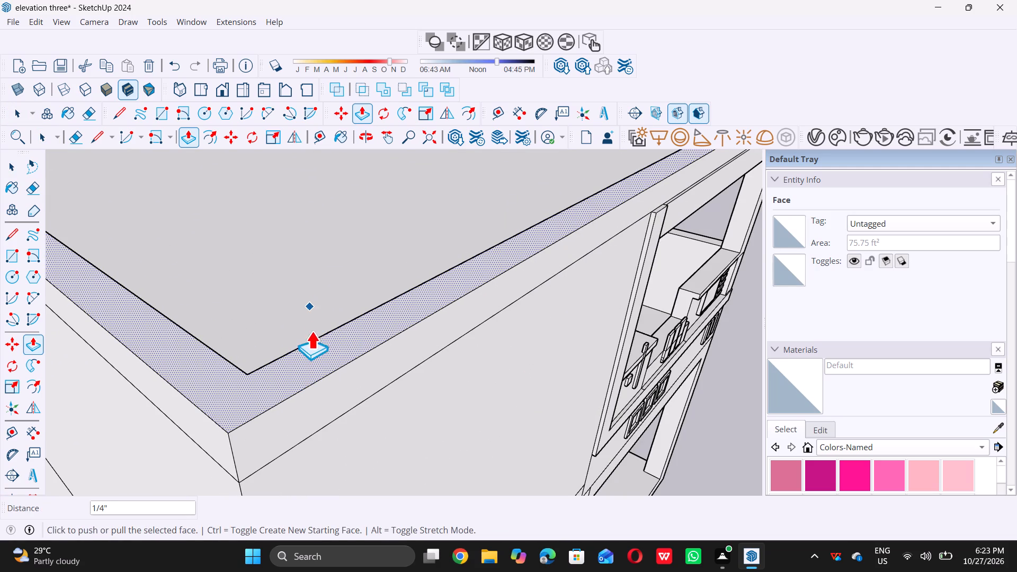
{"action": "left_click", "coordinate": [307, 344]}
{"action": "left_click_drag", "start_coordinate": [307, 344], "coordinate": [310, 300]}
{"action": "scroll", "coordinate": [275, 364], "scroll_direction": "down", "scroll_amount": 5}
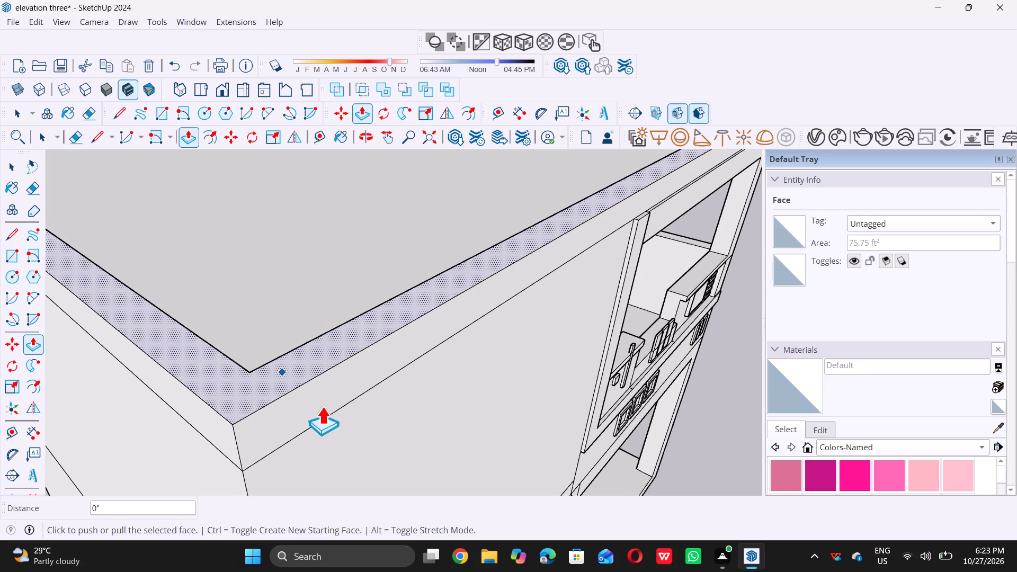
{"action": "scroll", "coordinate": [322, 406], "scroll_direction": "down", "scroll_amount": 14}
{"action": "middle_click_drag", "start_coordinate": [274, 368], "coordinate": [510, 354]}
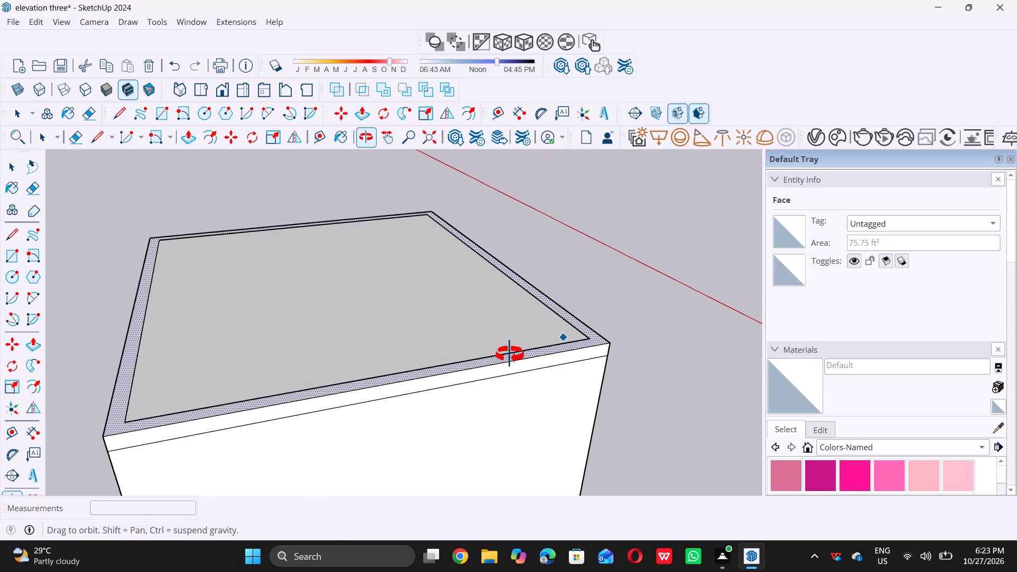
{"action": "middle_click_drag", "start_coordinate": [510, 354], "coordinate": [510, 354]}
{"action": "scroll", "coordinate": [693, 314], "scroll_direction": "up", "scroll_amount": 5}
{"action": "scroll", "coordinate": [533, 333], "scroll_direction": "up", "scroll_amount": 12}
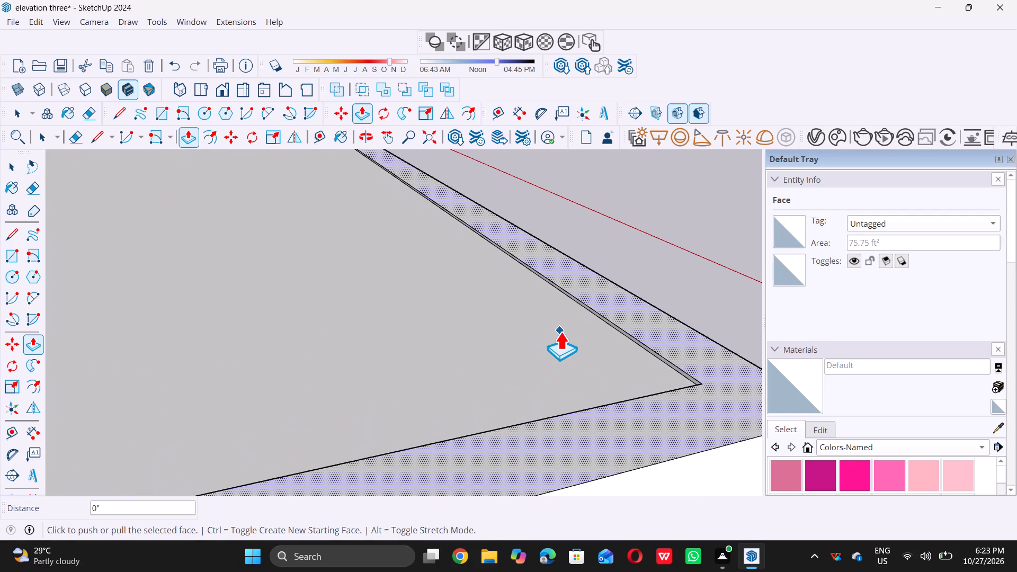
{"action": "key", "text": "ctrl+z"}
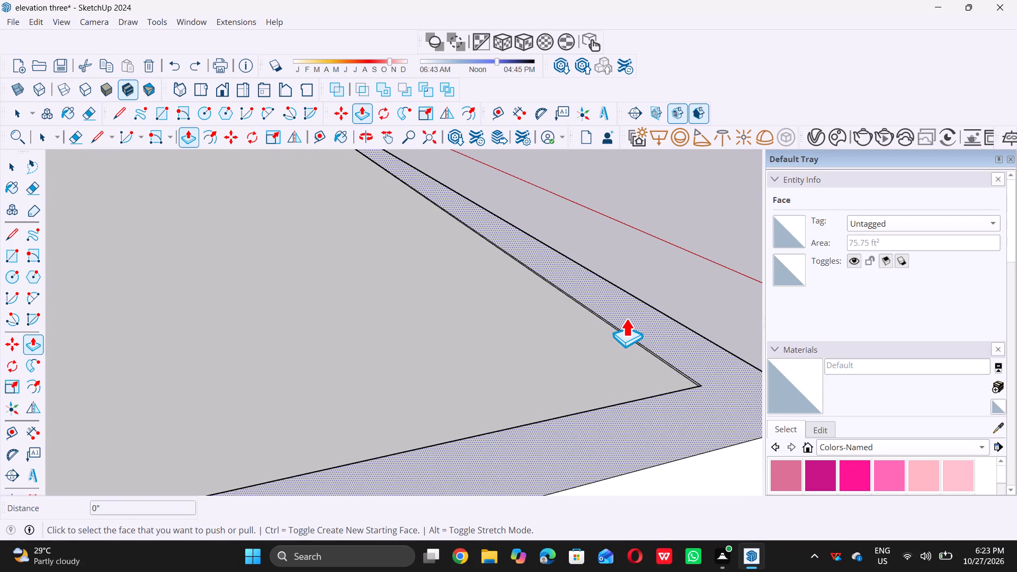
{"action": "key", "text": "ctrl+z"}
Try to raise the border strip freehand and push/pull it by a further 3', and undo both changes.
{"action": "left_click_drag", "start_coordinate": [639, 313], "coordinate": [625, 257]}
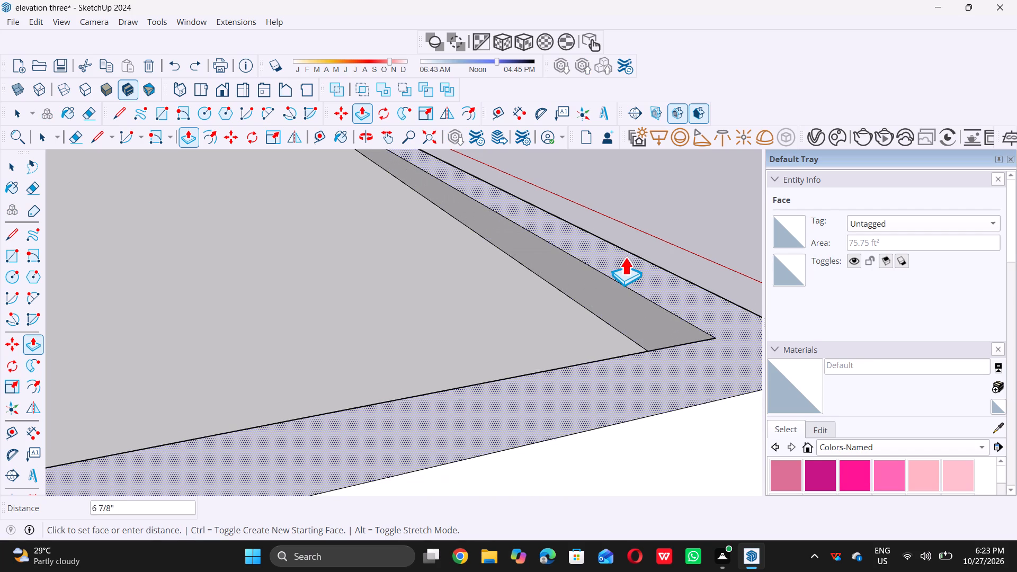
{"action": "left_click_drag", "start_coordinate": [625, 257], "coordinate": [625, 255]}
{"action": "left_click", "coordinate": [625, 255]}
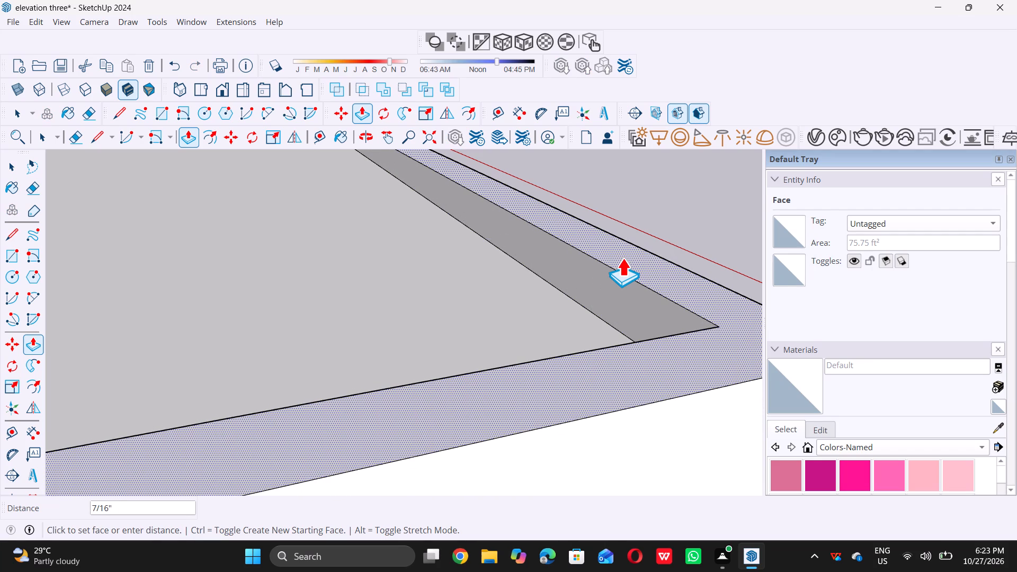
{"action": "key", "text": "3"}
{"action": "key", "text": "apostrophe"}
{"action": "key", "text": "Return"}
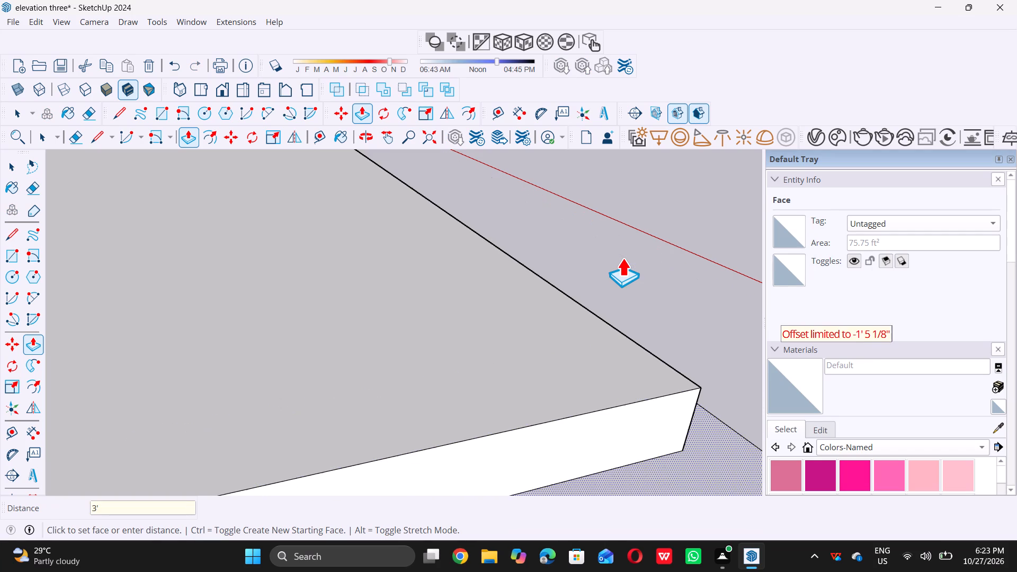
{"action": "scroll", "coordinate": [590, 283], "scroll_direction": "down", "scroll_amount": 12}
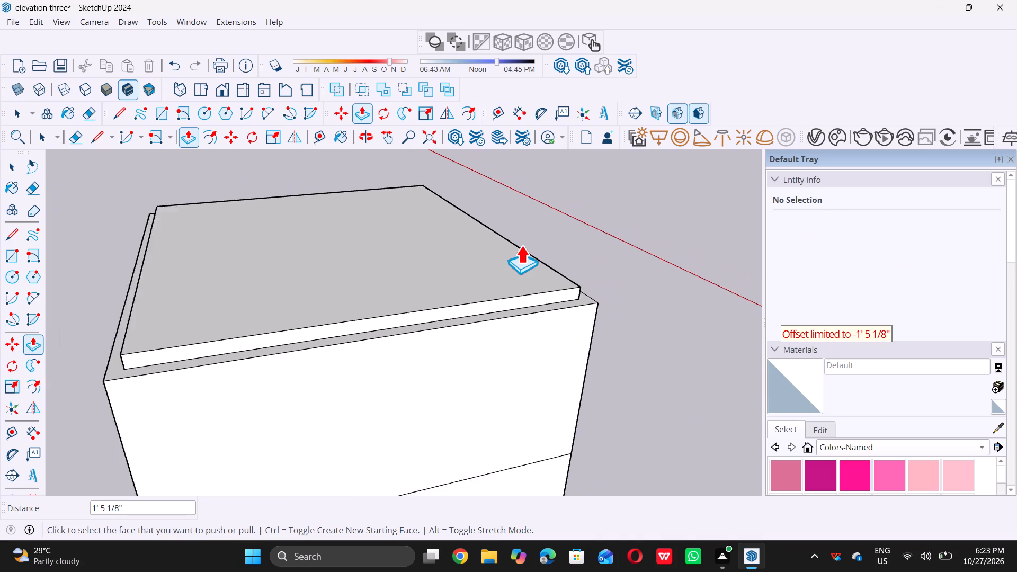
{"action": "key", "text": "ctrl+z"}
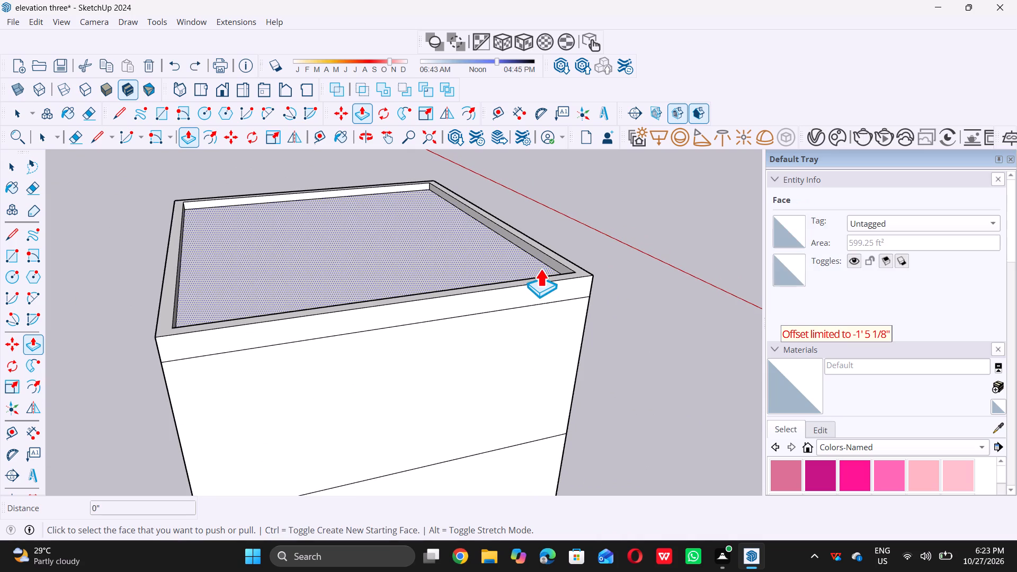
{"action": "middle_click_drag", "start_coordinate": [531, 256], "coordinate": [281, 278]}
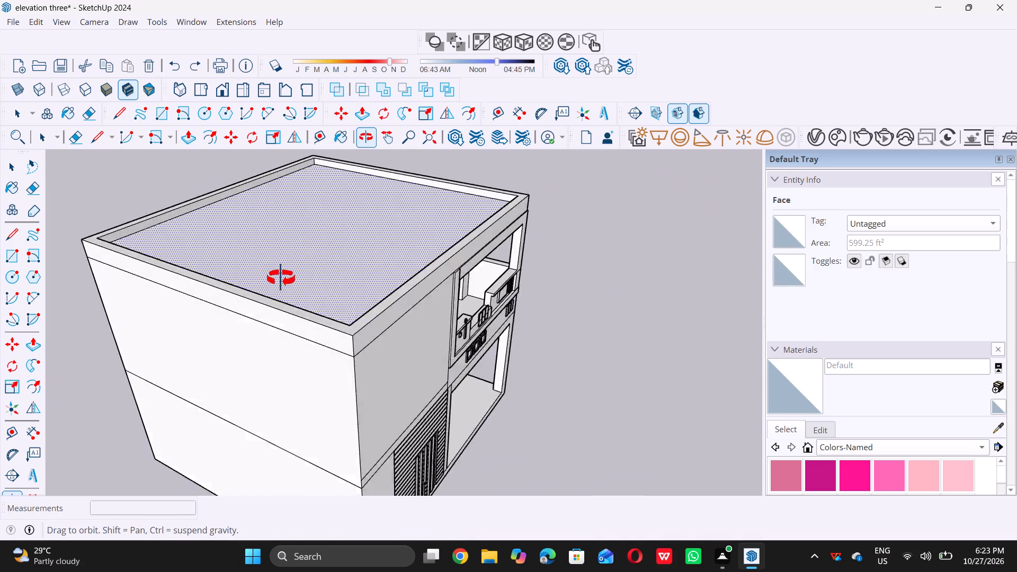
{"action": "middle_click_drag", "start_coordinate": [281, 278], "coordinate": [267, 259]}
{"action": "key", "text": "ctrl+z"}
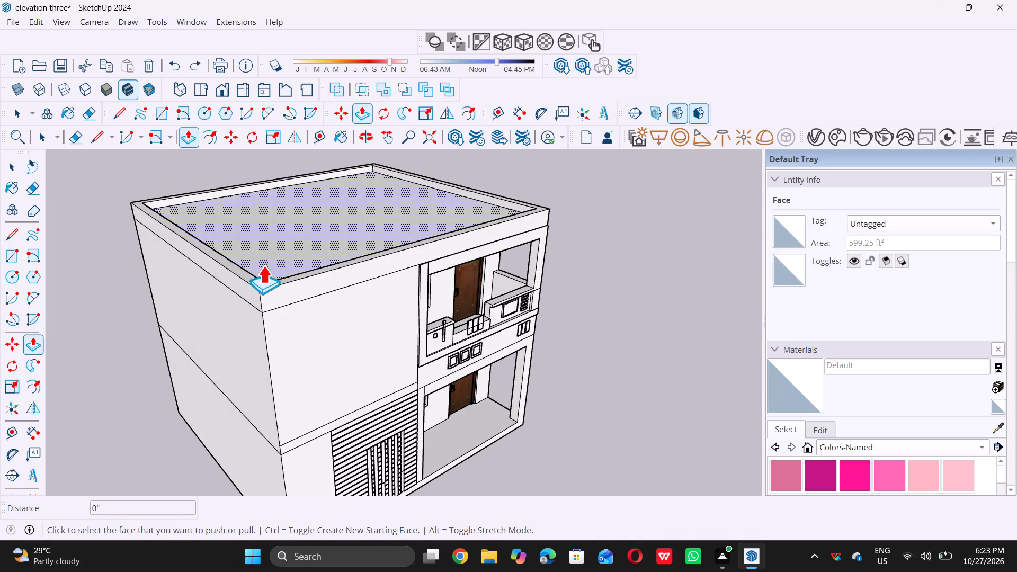
Push/pull the 9" border strip on the roof slab up 3', forming a parapet wall around the roof.
{"action": "scroll", "coordinate": [267, 260], "scroll_direction": "up", "scroll_amount": 1}
{"action": "middle_click_drag", "start_coordinate": [267, 258], "coordinate": [229, 284]}
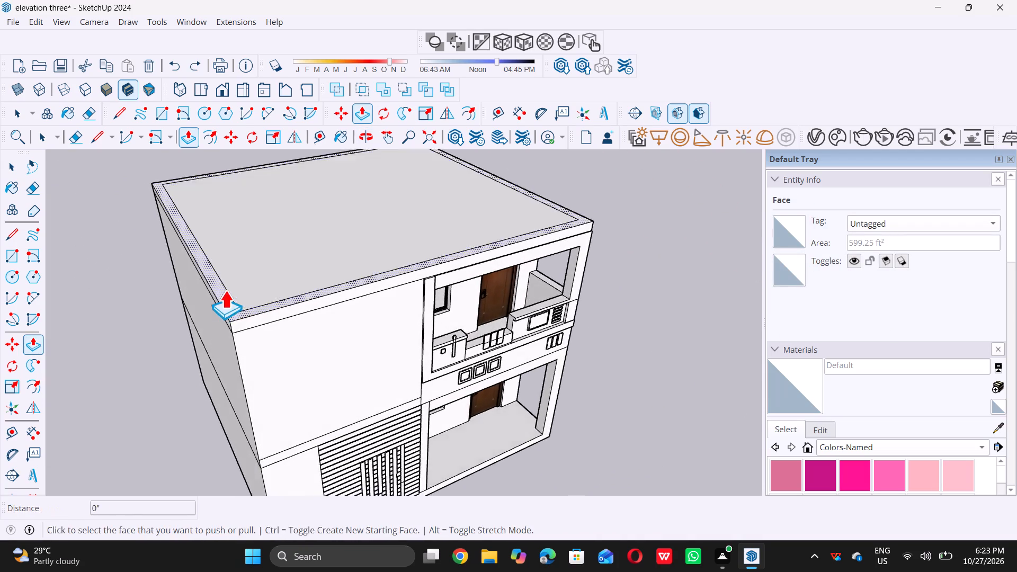
{"action": "scroll", "coordinate": [225, 290], "scroll_direction": "up", "scroll_amount": 5}
{"action": "middle_click_drag", "start_coordinate": [252, 272], "coordinate": [53, 276]}
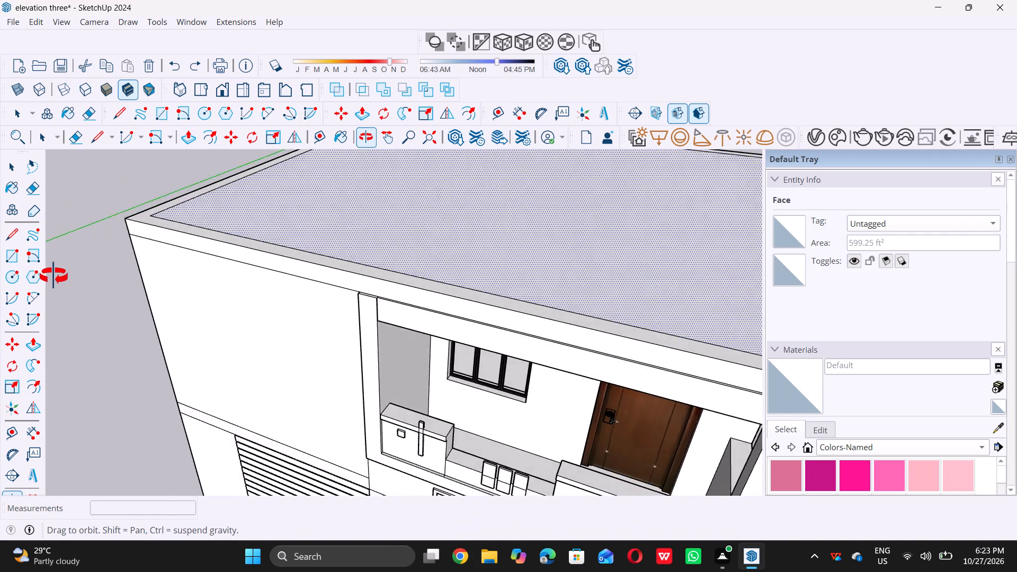
{"action": "middle_click_drag", "start_coordinate": [53, 276], "coordinate": [70, 281]}
{"action": "scroll", "coordinate": [121, 255], "scroll_direction": "up", "scroll_amount": 5}
{"action": "scroll", "coordinate": [137, 212], "scroll_direction": "up", "scroll_amount": 7}
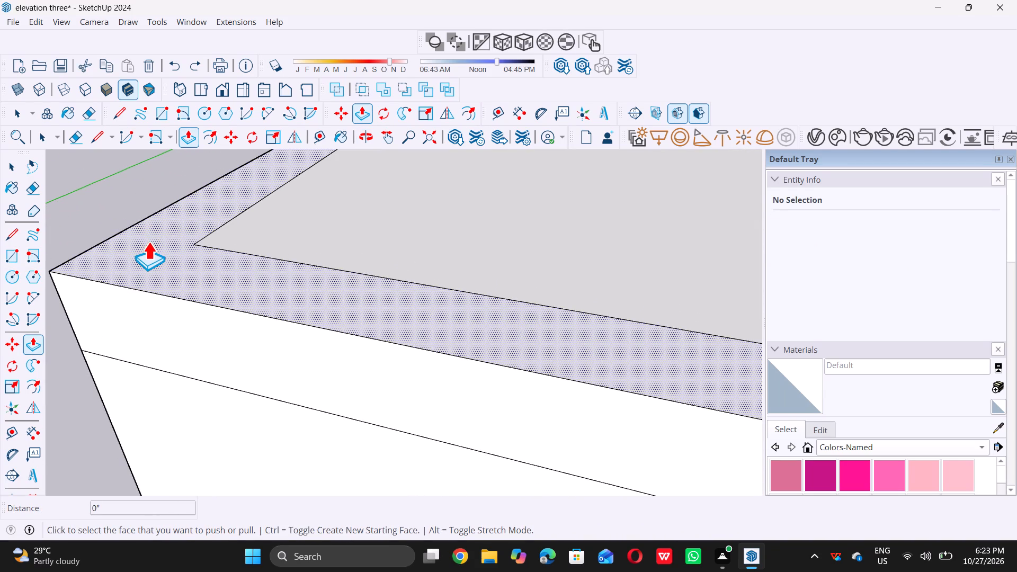
{"action": "left_click", "coordinate": [148, 242]}
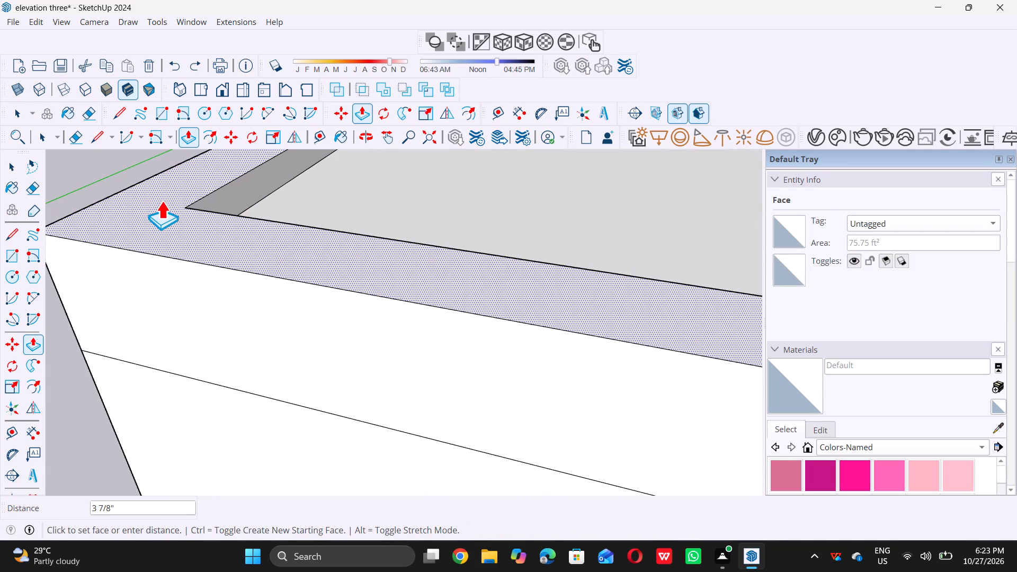
{"action": "key", "text": "3"}
{"action": "key", "text": "apostrophe"}
{"action": "key", "text": "Return"}
{"action": "key", "text": "space"}
Examine the new parapet above the upper storey and balcony from the house front.
{"action": "scroll", "coordinate": [184, 331], "scroll_direction": "down", "scroll_amount": 10}
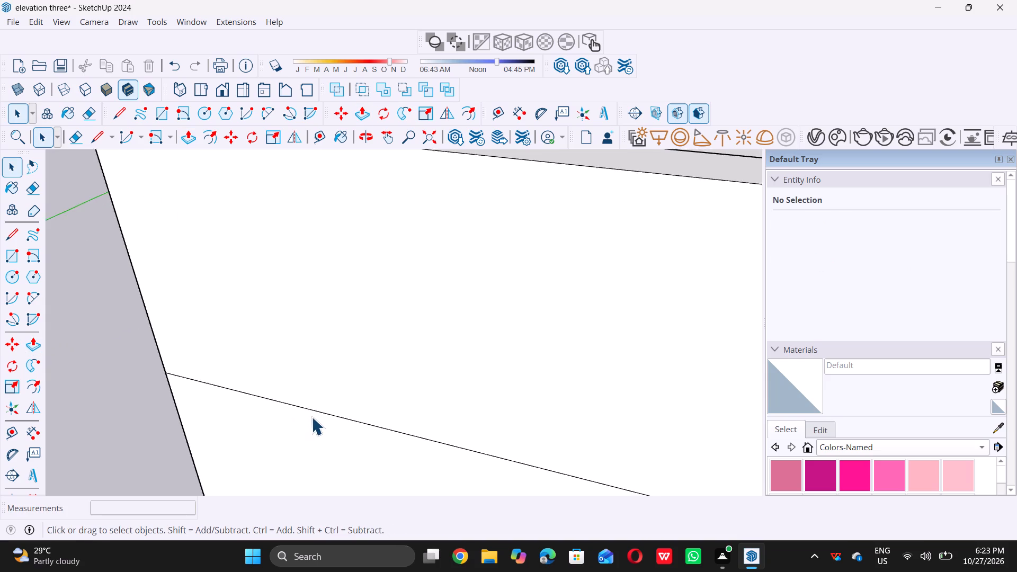
{"action": "scroll", "coordinate": [311, 417], "scroll_direction": "down", "scroll_amount": 20}
{"action": "scroll", "coordinate": [311, 417], "scroll_direction": "down", "scroll_amount": 1}
{"action": "middle_click_drag", "start_coordinate": [311, 406], "coordinate": [406, 178]}
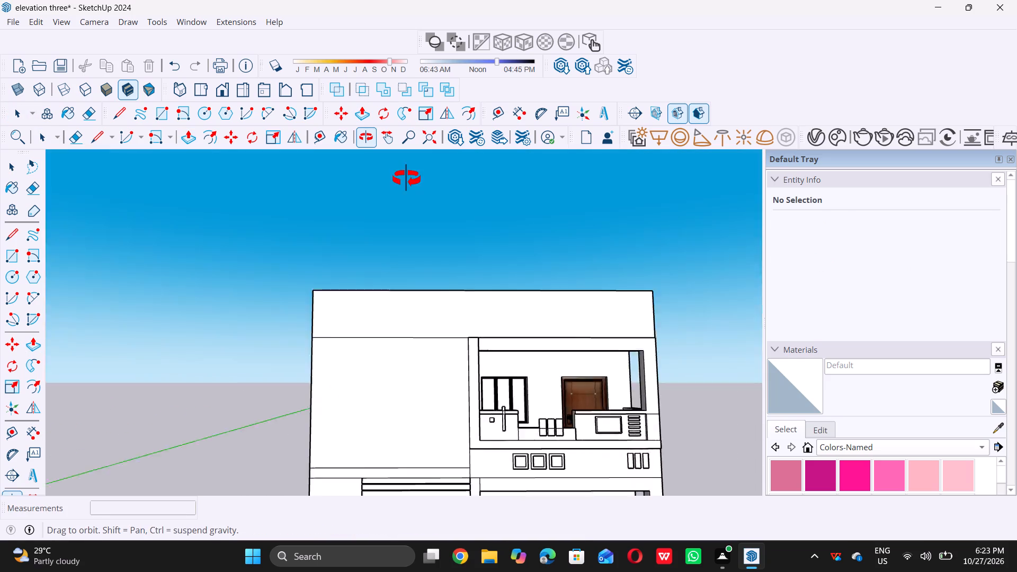
{"action": "middle_click_drag", "start_coordinate": [406, 178], "coordinate": [399, 185]}
{"action": "scroll", "coordinate": [380, 208], "scroll_direction": "down", "scroll_amount": 2}
{"action": "middle_click_drag", "start_coordinate": [380, 210], "coordinate": [321, 293]}
{"action": "scroll", "coordinate": [349, 291], "scroll_direction": "down", "scroll_amount": 9}
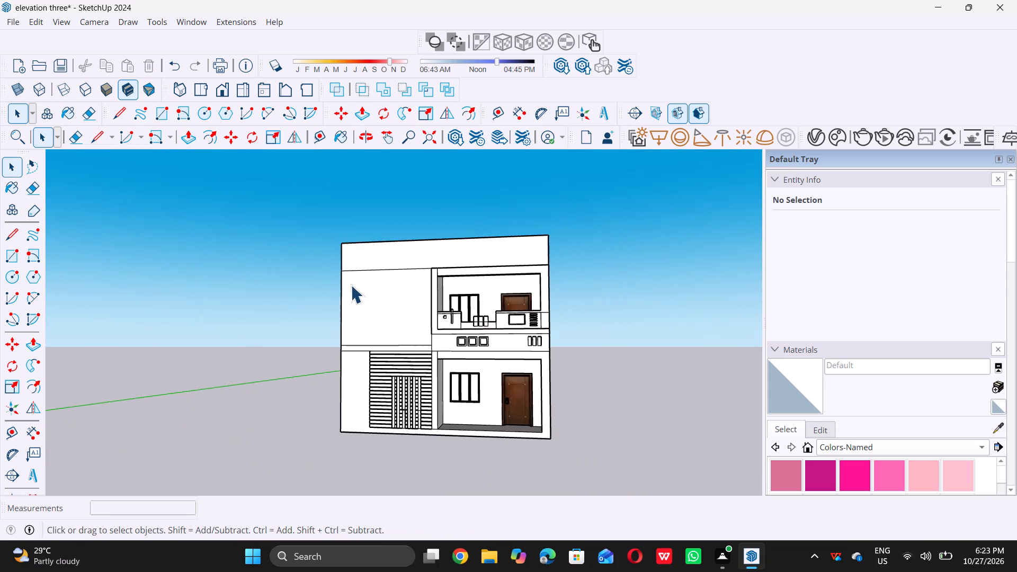
{"action": "scroll", "coordinate": [351, 285], "scroll_direction": "down", "scroll_amount": 2}
{"action": "middle_click_drag", "start_coordinate": [352, 286], "coordinate": [422, 285]}
{"action": "scroll", "coordinate": [479, 269], "scroll_direction": "up", "scroll_amount": 5}
{"action": "scroll", "coordinate": [429, 288], "scroll_direction": "up", "scroll_amount": 3}
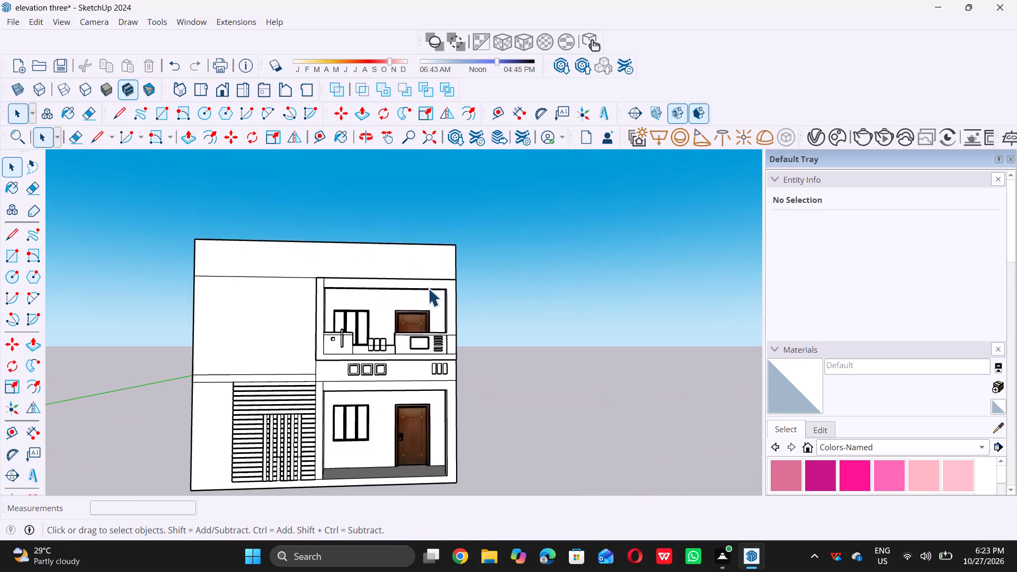
{"action": "scroll", "coordinate": [360, 302], "scroll_direction": "up", "scroll_amount": 1}
{"action": "middle_click_drag", "start_coordinate": [360, 302], "coordinate": [371, 303]}
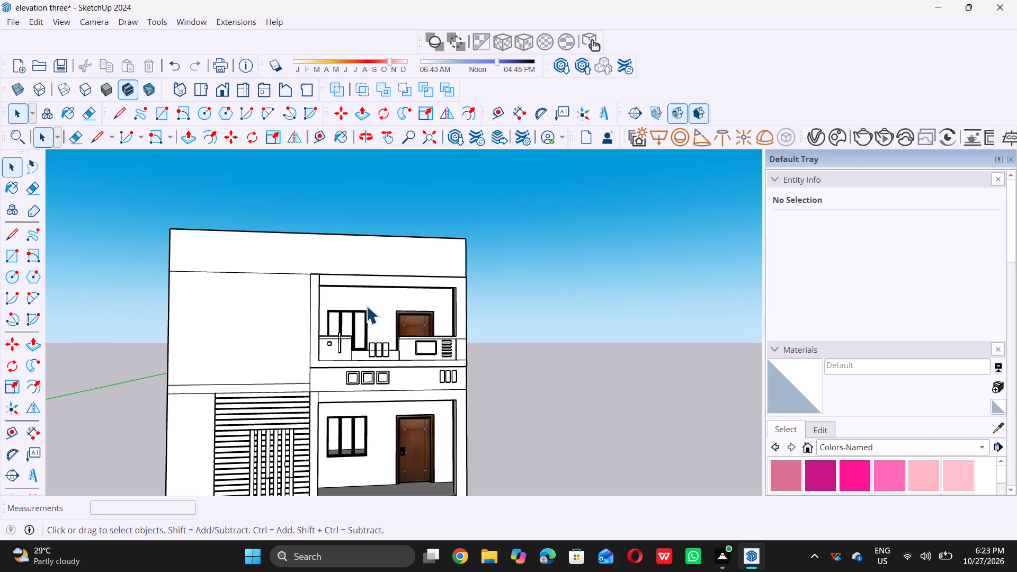
{"action": "scroll", "coordinate": [364, 268], "scroll_direction": "up", "scroll_amount": 5}
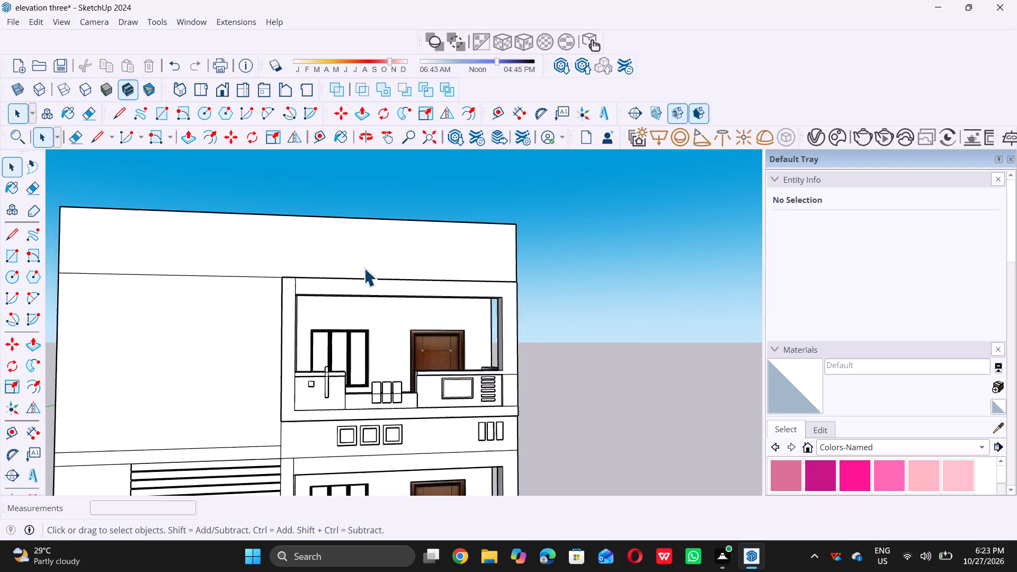
Examine the joint between the balcony frame's top corner and the parapet face from several angles.
{"action": "scroll", "coordinate": [347, 271], "scroll_direction": "up", "scroll_amount": 1}
{"action": "middle_click_drag", "start_coordinate": [346, 273], "coordinate": [340, 274]}
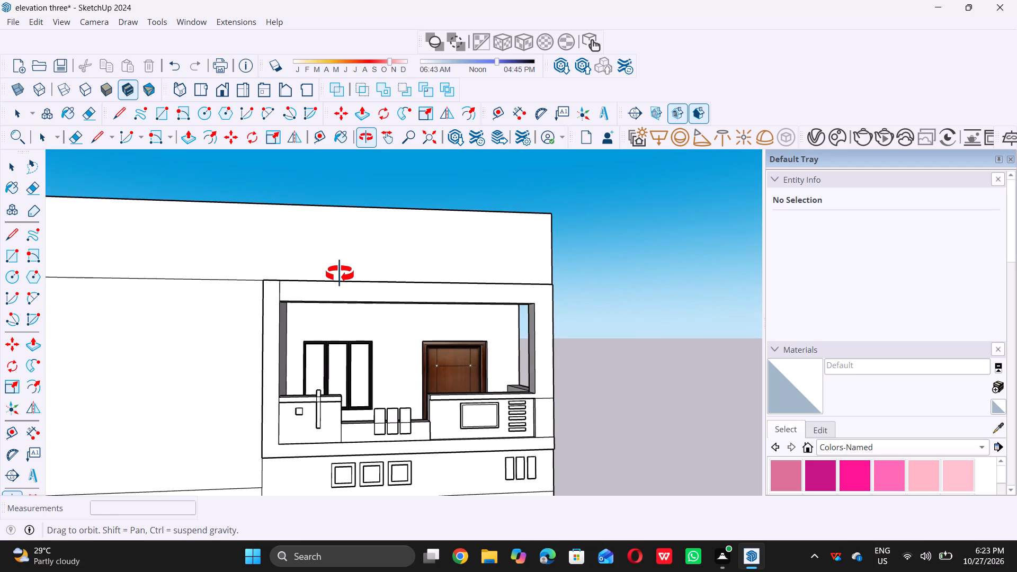
{"action": "middle_click_drag", "start_coordinate": [340, 274], "coordinate": [338, 274]}
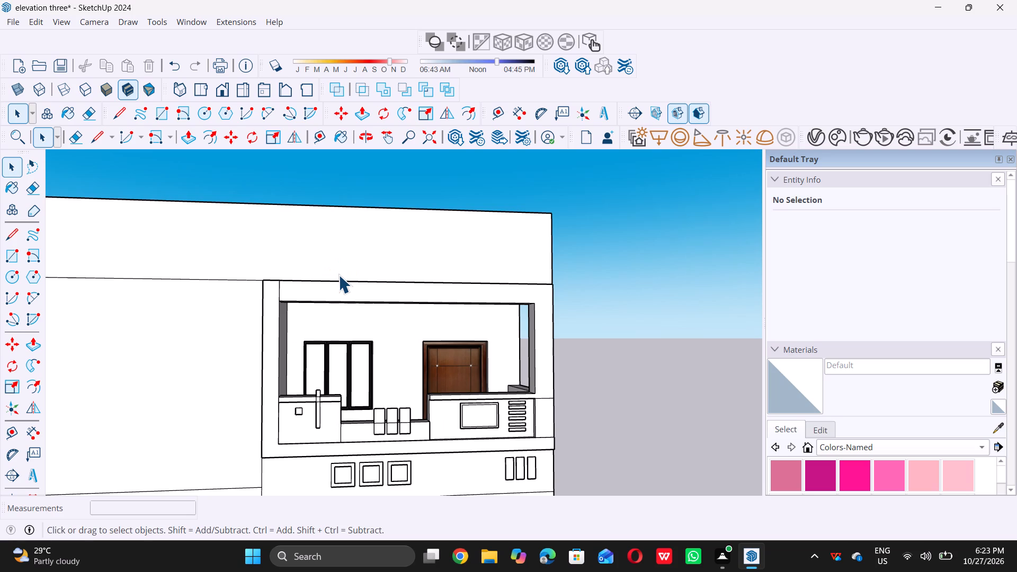
{"action": "middle_click_drag", "start_coordinate": [332, 279], "coordinate": [332, 271]}
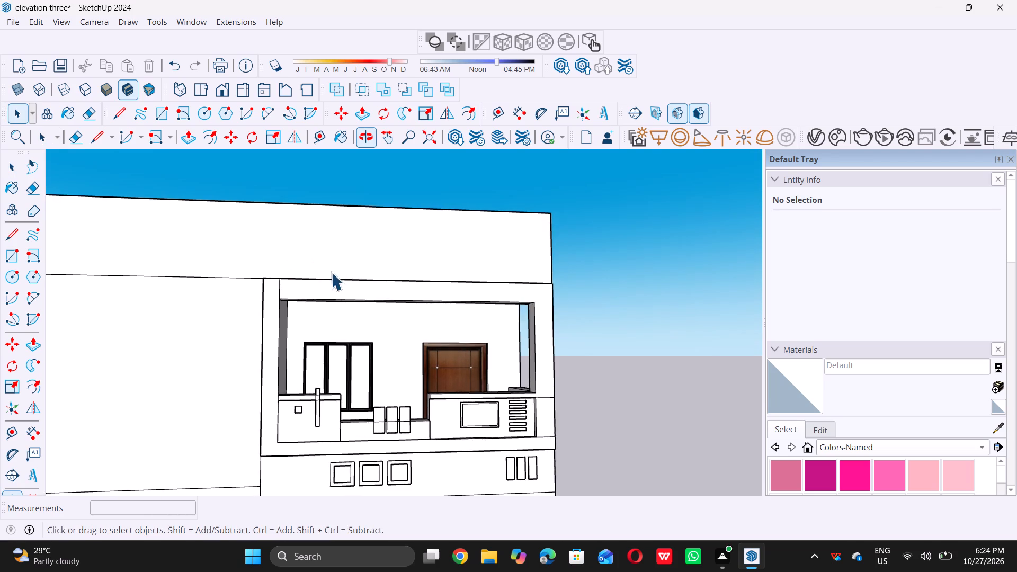
{"action": "scroll", "coordinate": [328, 273], "scroll_direction": "up", "scroll_amount": 10}
{"action": "middle_click_drag", "start_coordinate": [234, 285], "coordinate": [242, 338]}
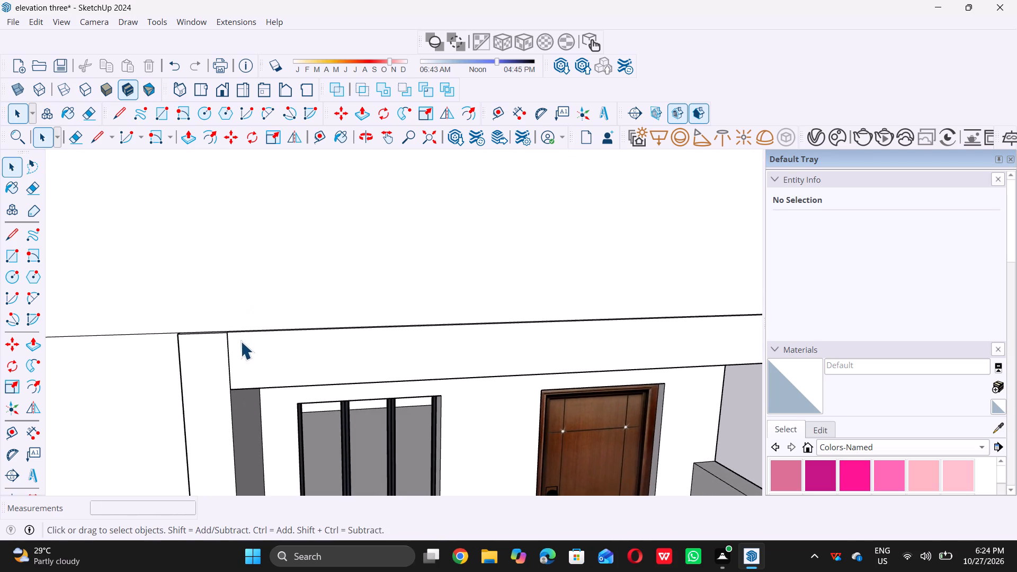
{"action": "scroll", "coordinate": [225, 337], "scroll_direction": "up", "scroll_amount": 11}
{"action": "middle_click_drag", "start_coordinate": [269, 310], "coordinate": [262, 370]}
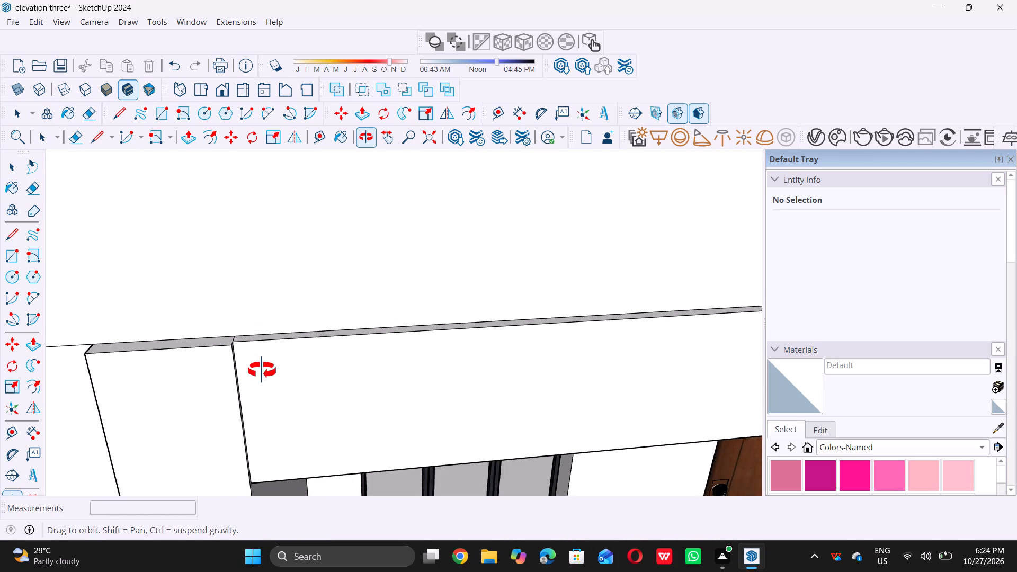
{"action": "middle_click_drag", "start_coordinate": [262, 370], "coordinate": [99, 299]}
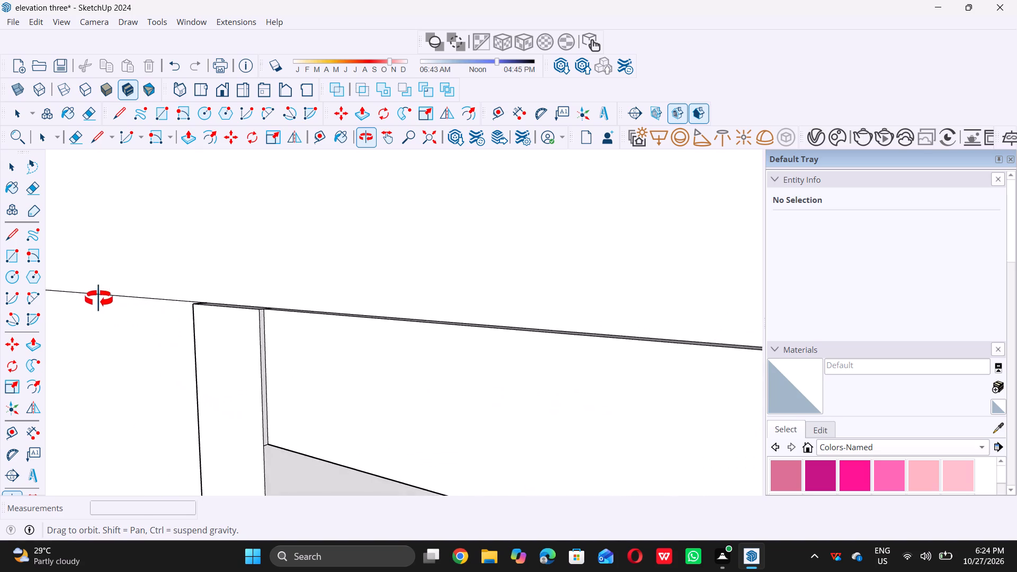
{"action": "middle_click_drag", "start_coordinate": [99, 299], "coordinate": [321, 338]}
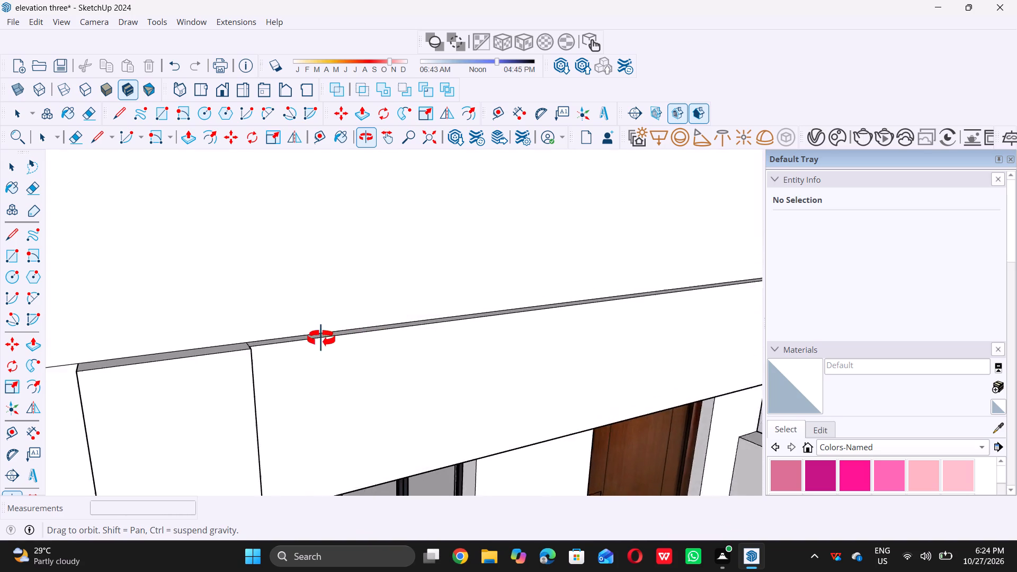
{"action": "middle_click_drag", "start_coordinate": [321, 338], "coordinate": [285, 337]}
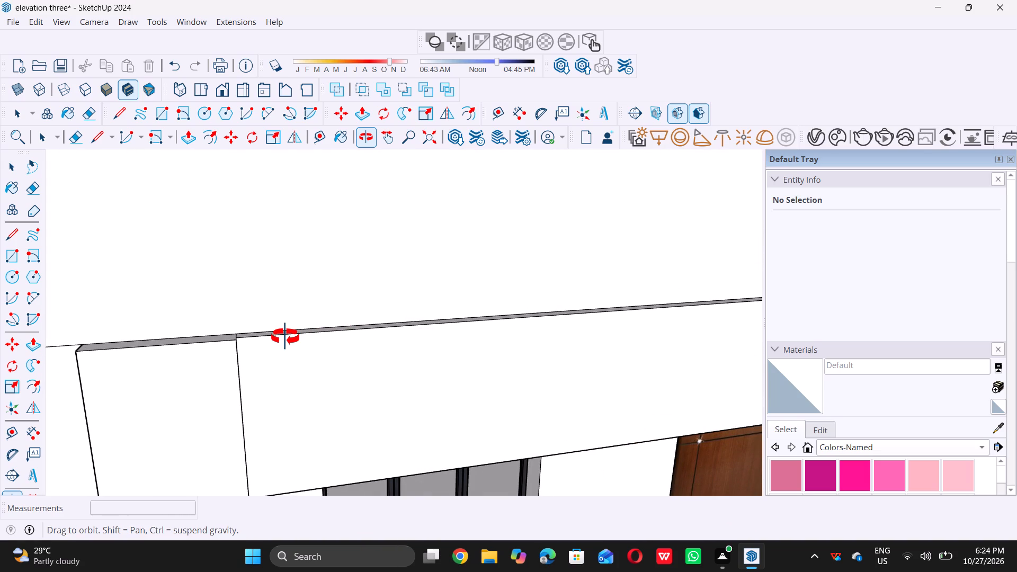
{"action": "middle_click_drag", "start_coordinate": [285, 337], "coordinate": [291, 327]}
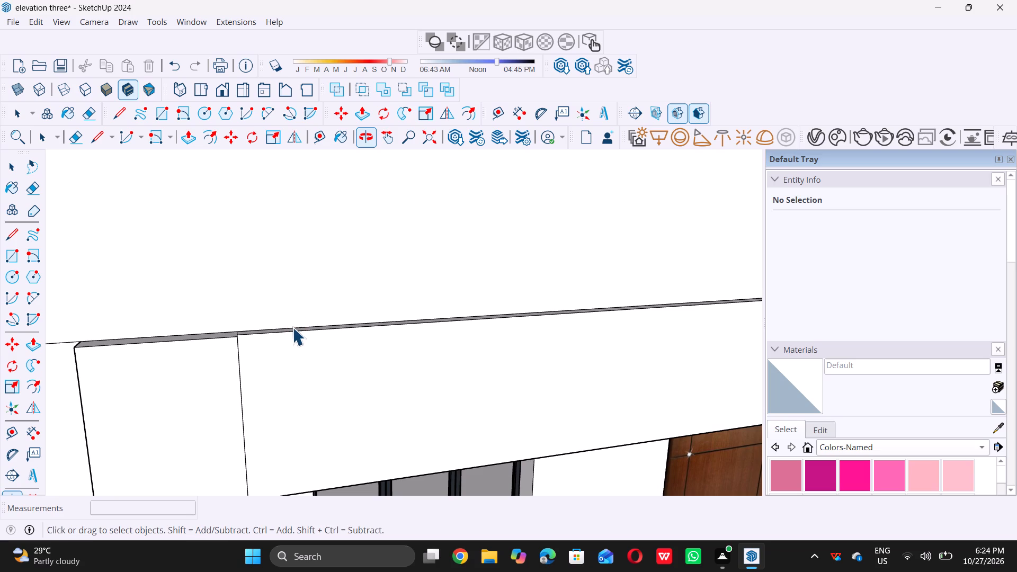
{"action": "scroll", "coordinate": [305, 331], "scroll_direction": "down", "scroll_amount": 14}
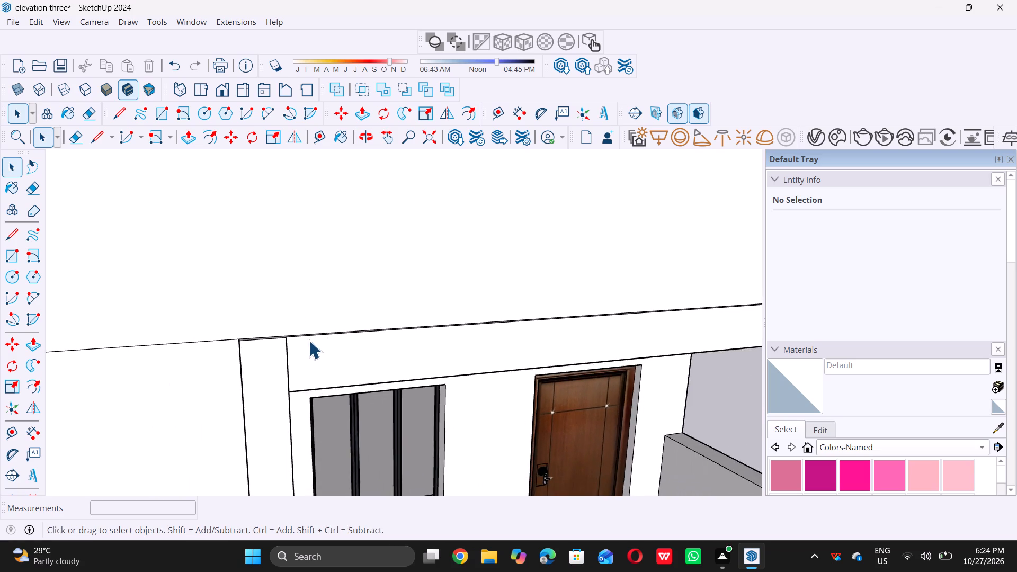
{"action": "scroll", "coordinate": [309, 341], "scroll_direction": "down", "scroll_amount": 6}
{"action": "middle_click_drag", "start_coordinate": [302, 339], "coordinate": [296, 310]}
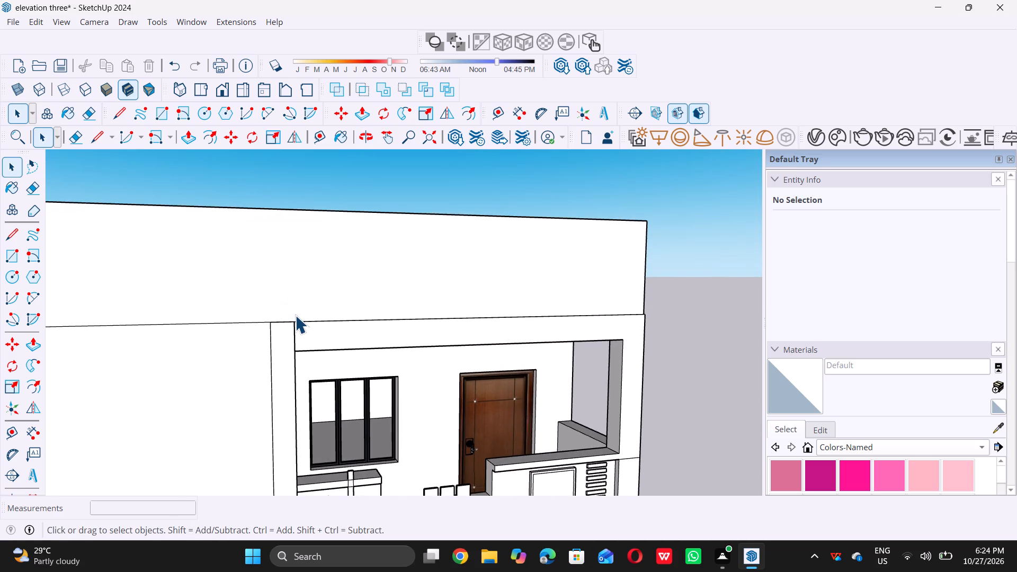
Draw a vertical line on the parapet face from the outer top corner of the balcony frame's side pillar to the parapet's top edge.
{"action": "key", "text": "l"}
{"action": "scroll", "coordinate": [261, 306], "scroll_direction": "up", "scroll_amount": 9}
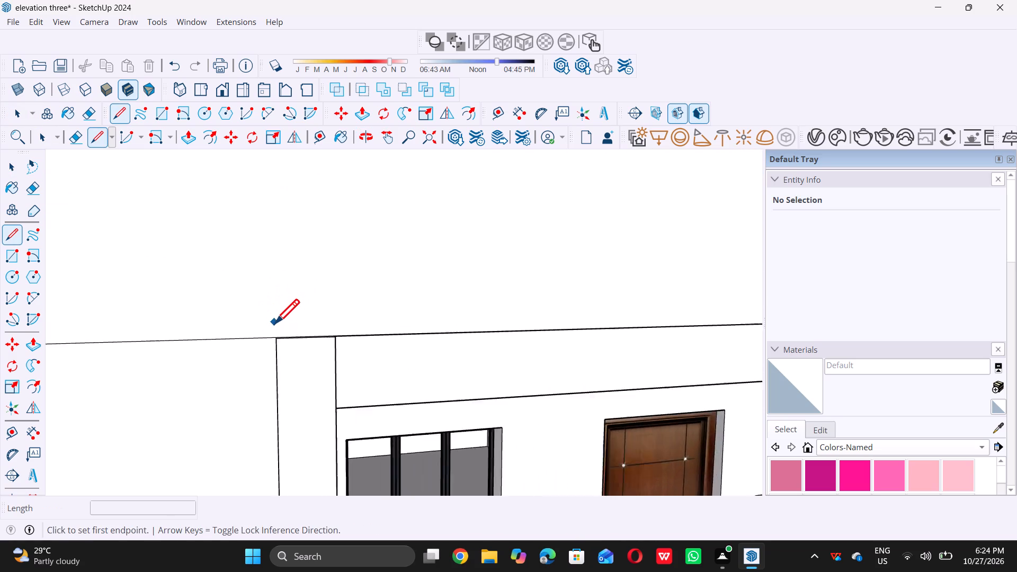
{"action": "scroll", "coordinate": [275, 323], "scroll_direction": "up", "scroll_amount": 4}
{"action": "middle_click_drag", "start_coordinate": [275, 323], "coordinate": [281, 347]}
{"action": "scroll", "coordinate": [282, 348], "scroll_direction": "up", "scroll_amount": 10}
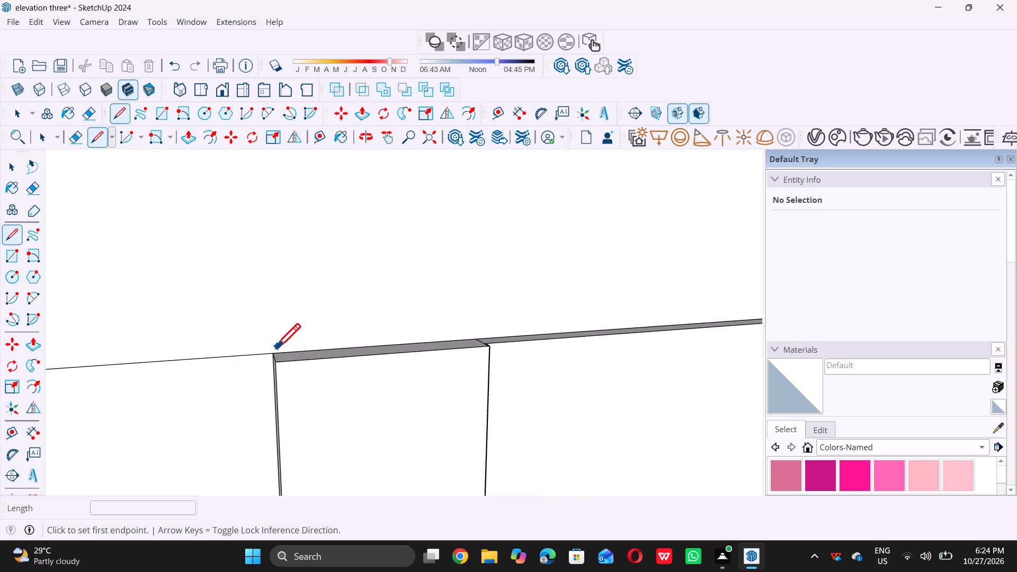
{"action": "left_click", "coordinate": [273, 352]}
{"action": "scroll", "coordinate": [273, 352], "scroll_direction": "down", "scroll_amount": 16}
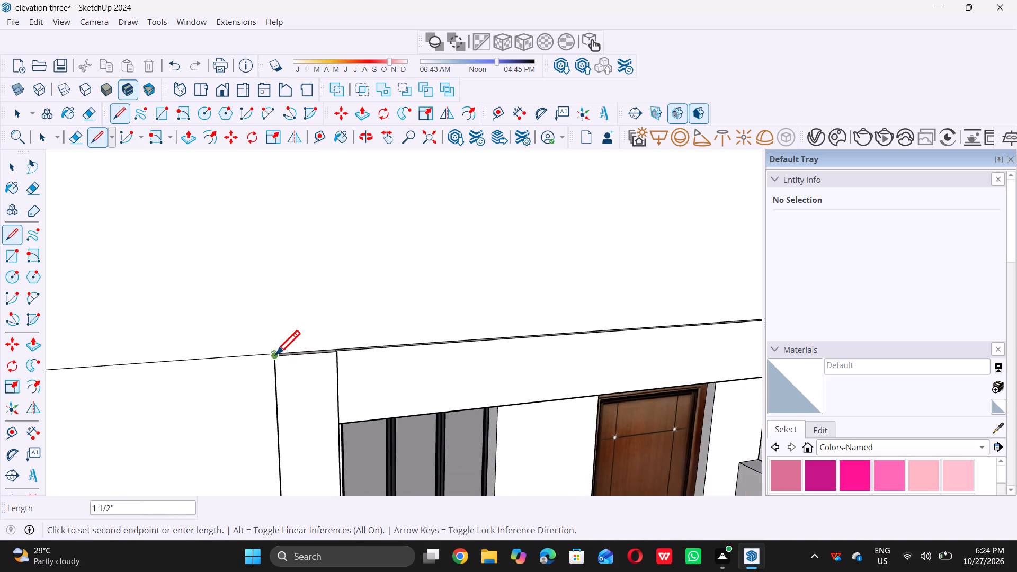
{"action": "scroll", "coordinate": [275, 354], "scroll_direction": "down", "scroll_amount": 9}
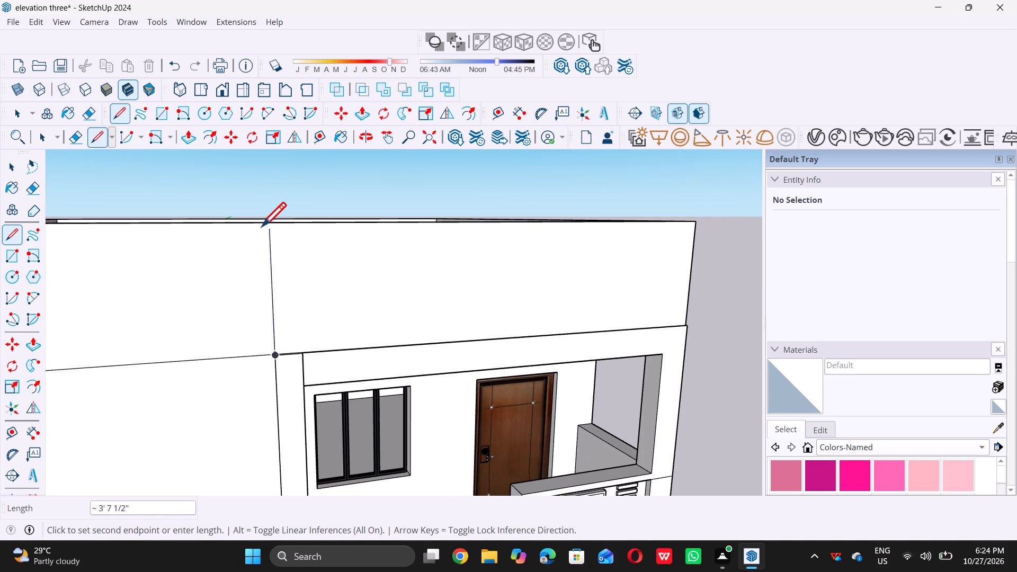
{"action": "left_click", "coordinate": [265, 223]}
Draw a second vertical line, 3' 9" long, from the side pillar's inner top corner to the parapet's top edge.
{"action": "scroll", "coordinate": [300, 319], "scroll_direction": "up", "scroll_amount": 9}
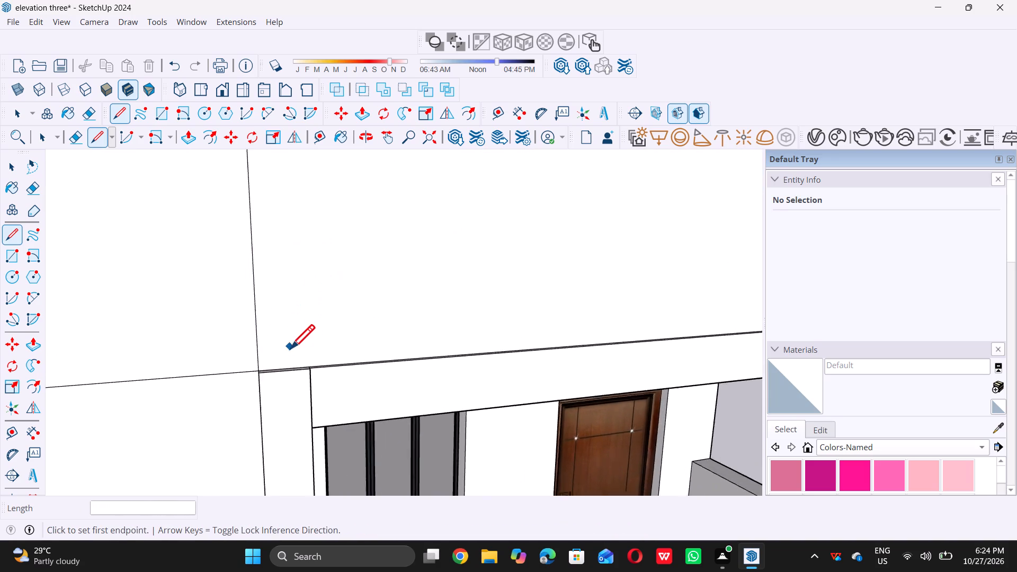
{"action": "scroll", "coordinate": [290, 348], "scroll_direction": "up", "scroll_amount": 10}
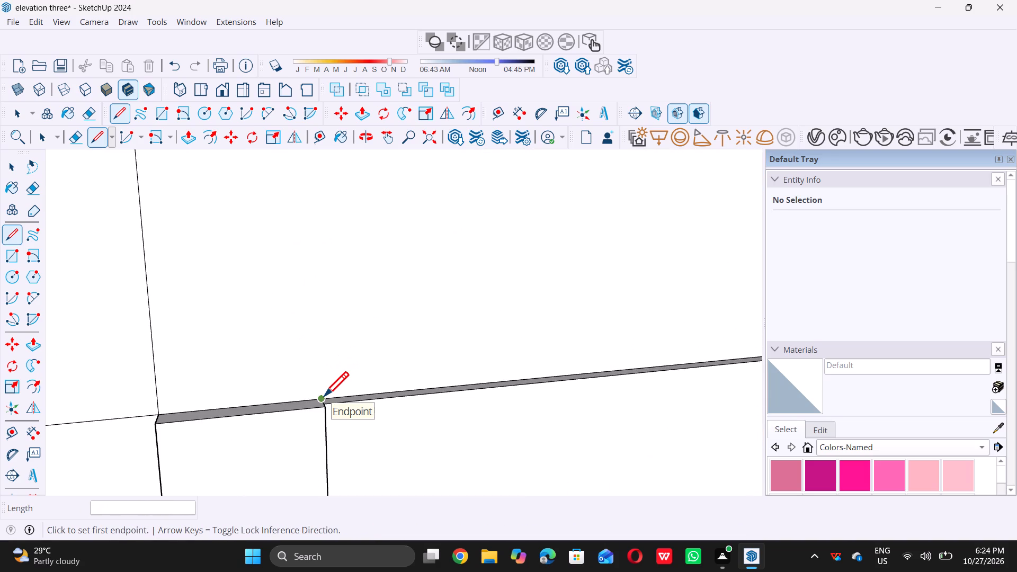
{"action": "left_click", "coordinate": [325, 396]}
{"action": "scroll", "coordinate": [324, 396], "scroll_direction": "down", "scroll_amount": 7}
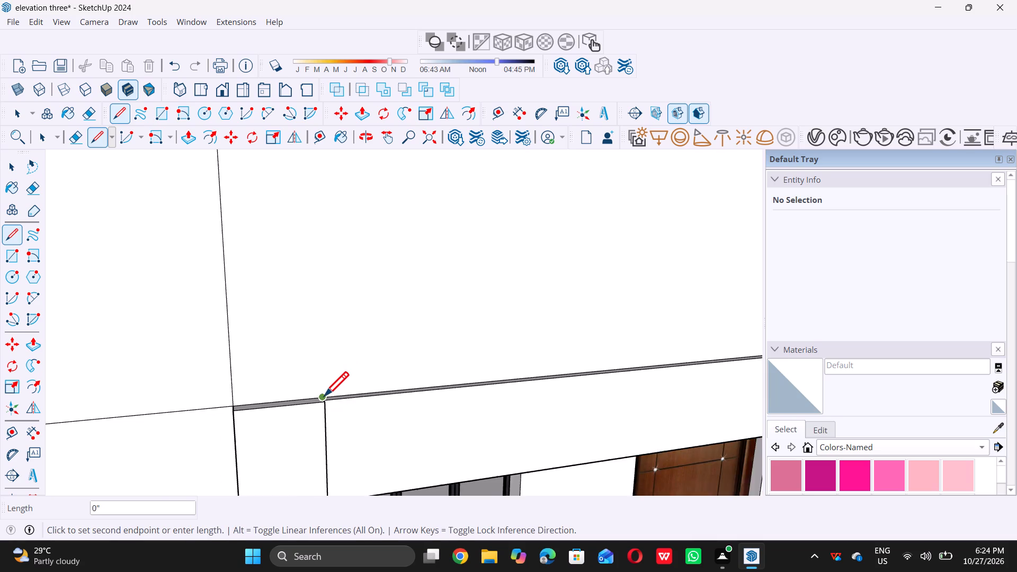
{"action": "scroll", "coordinate": [324, 396], "scroll_direction": "down", "scroll_amount": 12}
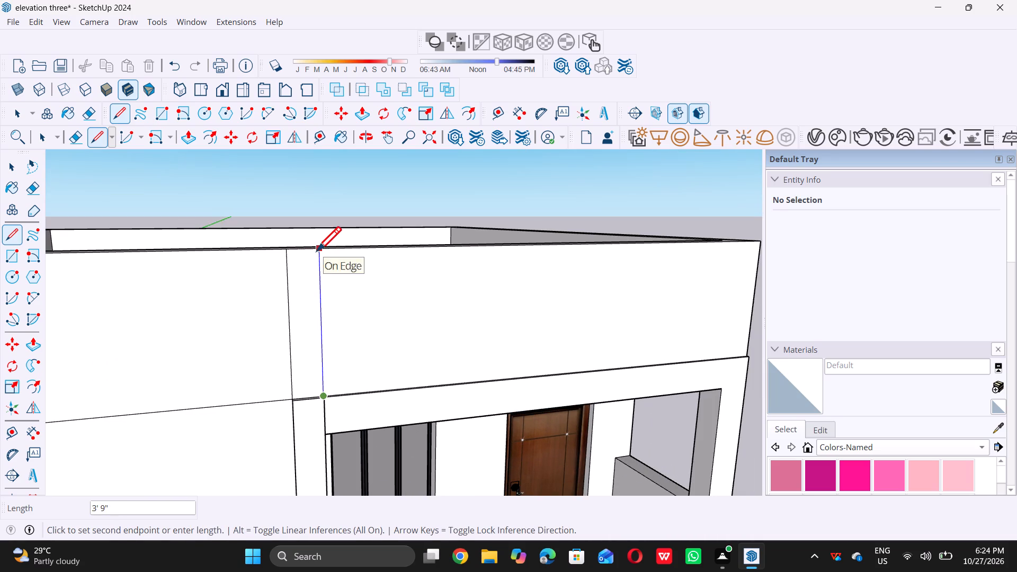
{"action": "left_click", "coordinate": [317, 251]}
{"action": "key", "text": "space"}
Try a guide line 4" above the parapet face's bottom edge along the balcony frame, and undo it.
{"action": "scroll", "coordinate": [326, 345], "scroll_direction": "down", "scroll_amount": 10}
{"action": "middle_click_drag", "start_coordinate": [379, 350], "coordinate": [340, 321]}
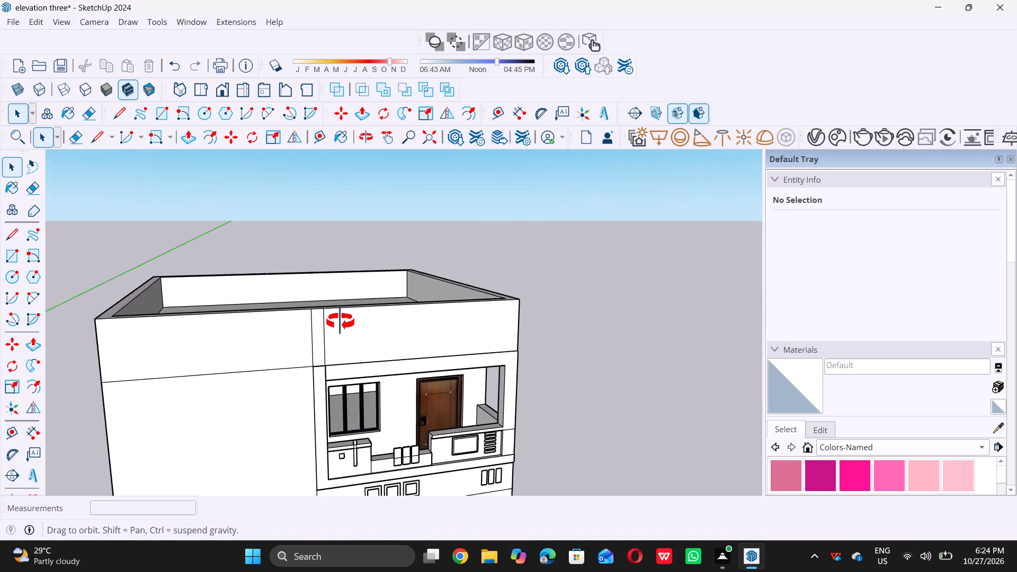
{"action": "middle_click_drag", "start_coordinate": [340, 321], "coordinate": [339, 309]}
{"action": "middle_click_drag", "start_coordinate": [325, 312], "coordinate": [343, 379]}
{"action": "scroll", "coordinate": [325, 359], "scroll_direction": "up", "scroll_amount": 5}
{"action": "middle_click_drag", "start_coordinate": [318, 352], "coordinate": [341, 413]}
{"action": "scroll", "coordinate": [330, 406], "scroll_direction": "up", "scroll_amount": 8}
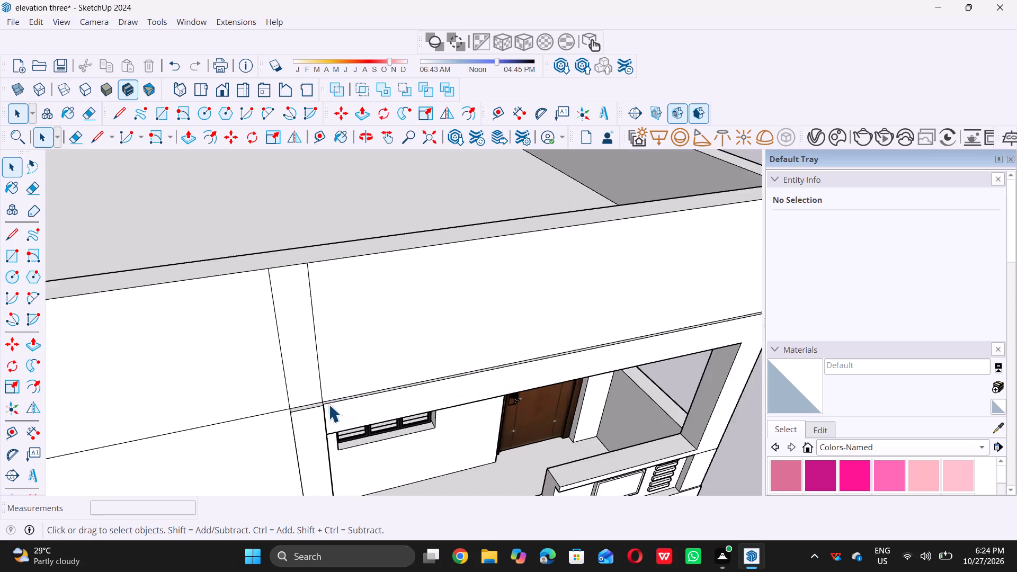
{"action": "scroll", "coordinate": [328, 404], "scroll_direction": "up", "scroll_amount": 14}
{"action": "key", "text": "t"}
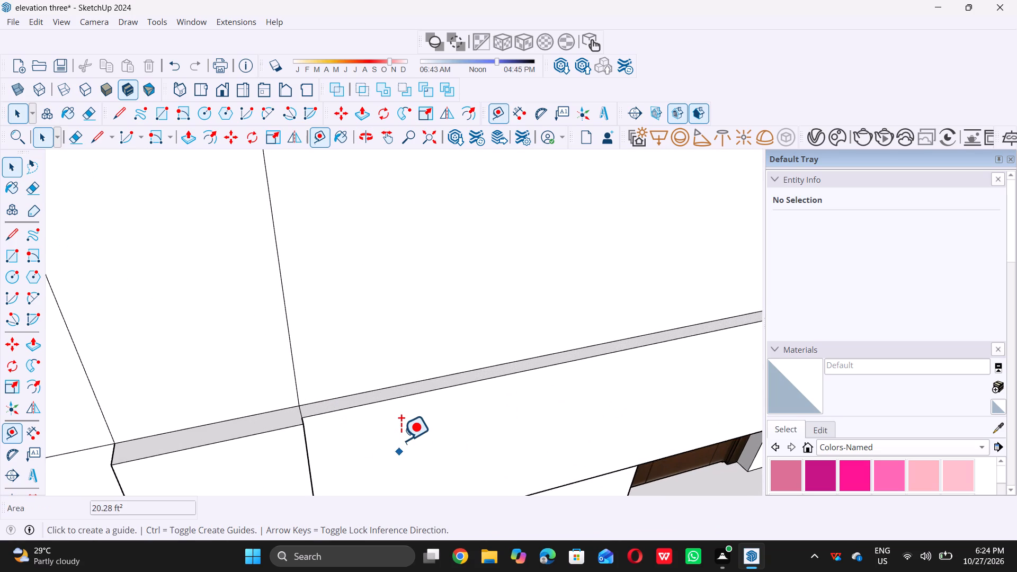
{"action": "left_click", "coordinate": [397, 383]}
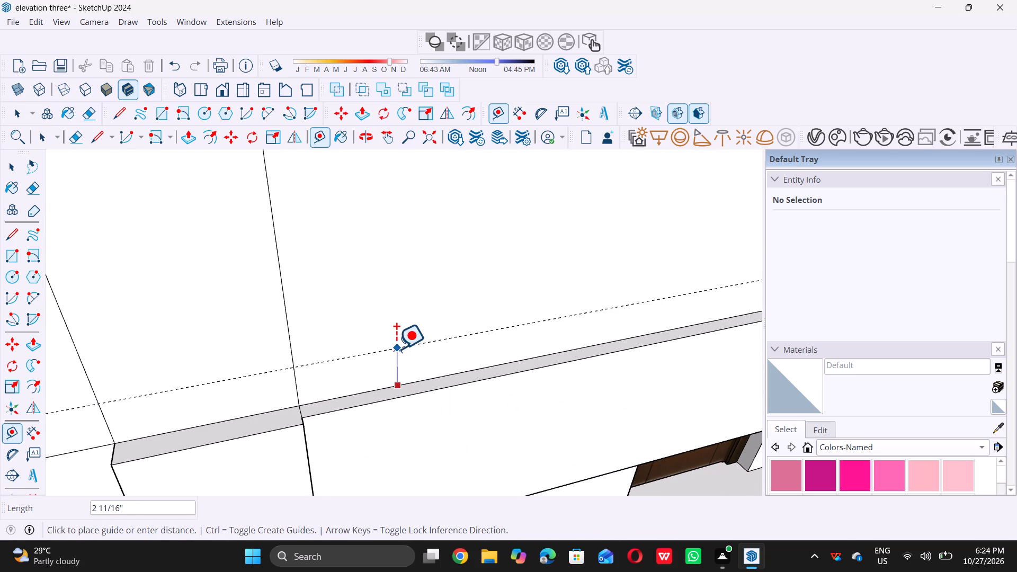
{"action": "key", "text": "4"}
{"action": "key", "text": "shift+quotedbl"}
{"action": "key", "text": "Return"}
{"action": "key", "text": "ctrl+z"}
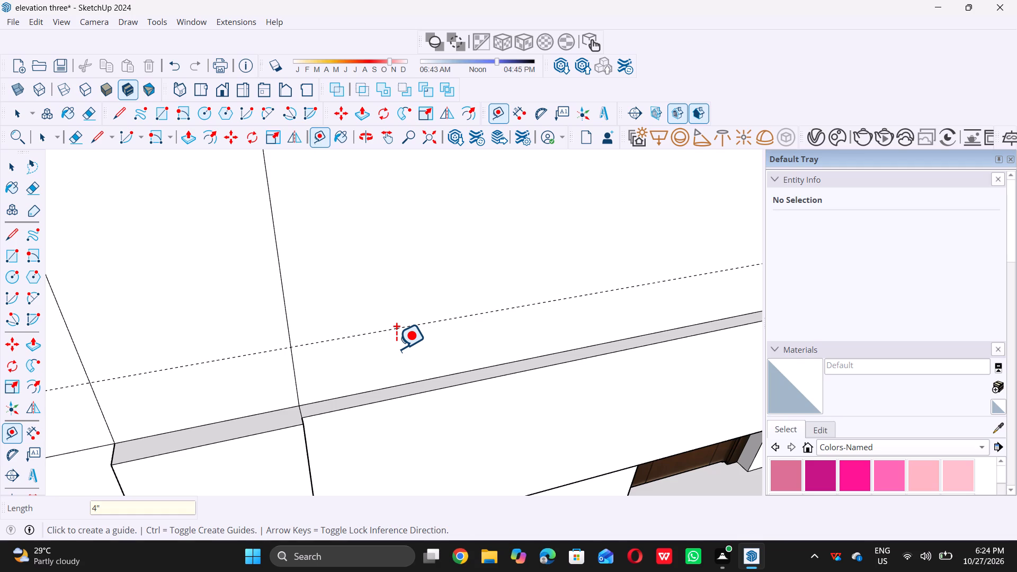
Place a horizontal guide line 3" above the parapet face's bottom edge where it meets the balcony frame.
{"action": "left_click", "coordinate": [403, 386]}
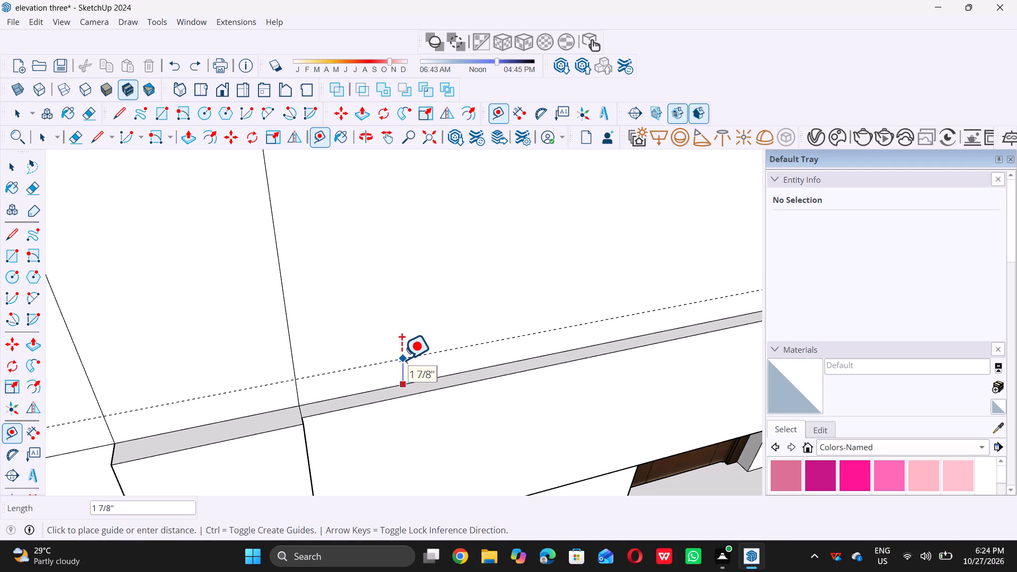
{"action": "key", "text": "3"}
{"action": "key", "text": "shift+quotedbl"}
{"action": "key", "text": "Return"}
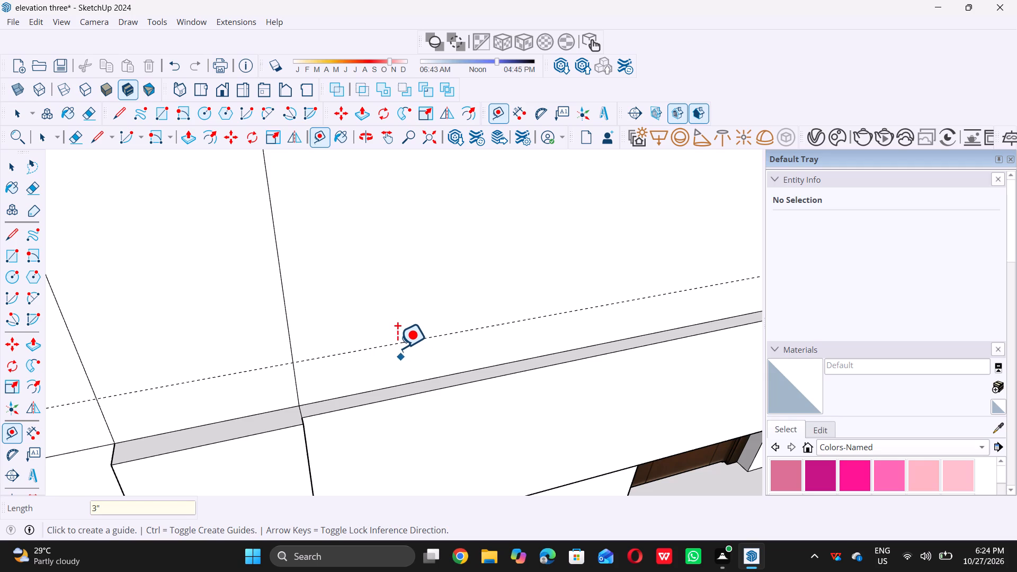
Draw a 3" by 14' 9" rectangle on the parapet face above the balcony frame, from the guide at the outer vertical line to the building's corner.
{"action": "scroll", "coordinate": [397, 348], "scroll_direction": "down", "scroll_amount": 19}
{"action": "middle_click_drag", "start_coordinate": [449, 343], "coordinate": [360, 231]}
{"action": "scroll", "coordinate": [363, 244], "scroll_direction": "down", "scroll_amount": 12}
{"action": "key", "text": "space"}
{"action": "key", "text": "r"}
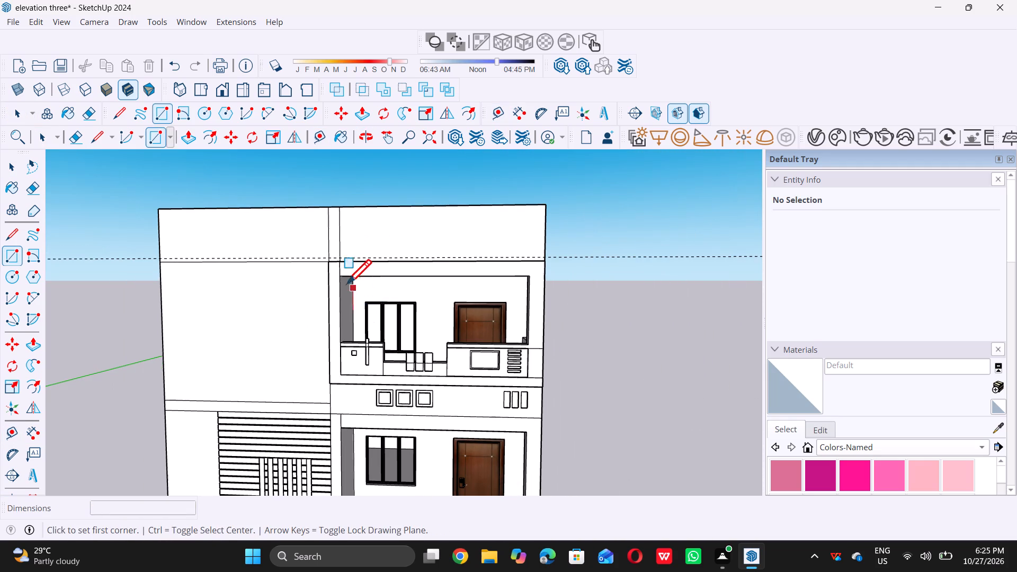
{"action": "middle_click_drag", "start_coordinate": [342, 275], "coordinate": [351, 302]}
{"action": "scroll", "coordinate": [333, 261], "scroll_direction": "up", "scroll_amount": 7}
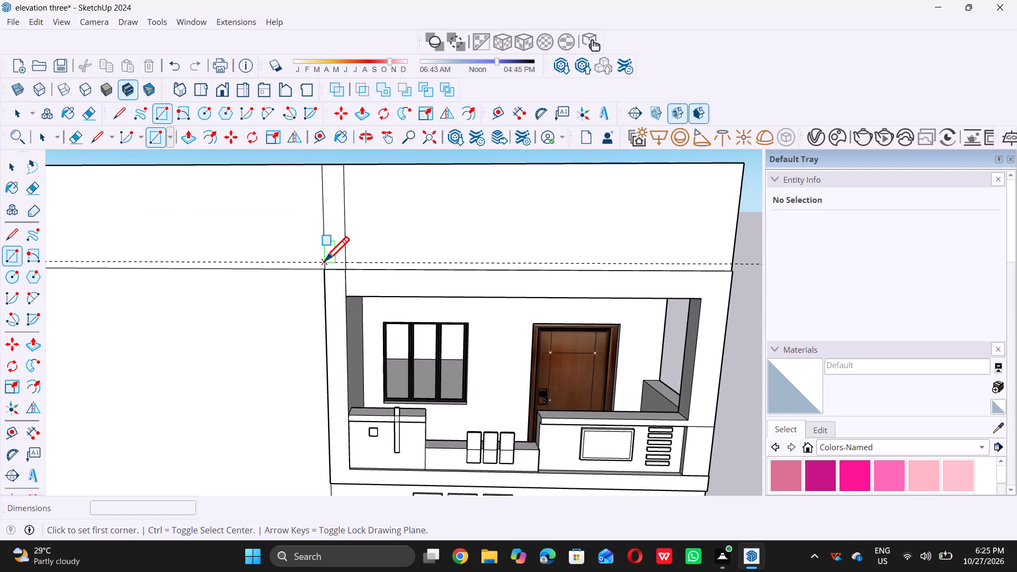
{"action": "scroll", "coordinate": [325, 261], "scroll_direction": "up", "scroll_amount": 13}
{"action": "left_click", "coordinate": [324, 264]}
{"action": "scroll", "coordinate": [324, 264], "scroll_direction": "down", "scroll_amount": 3}
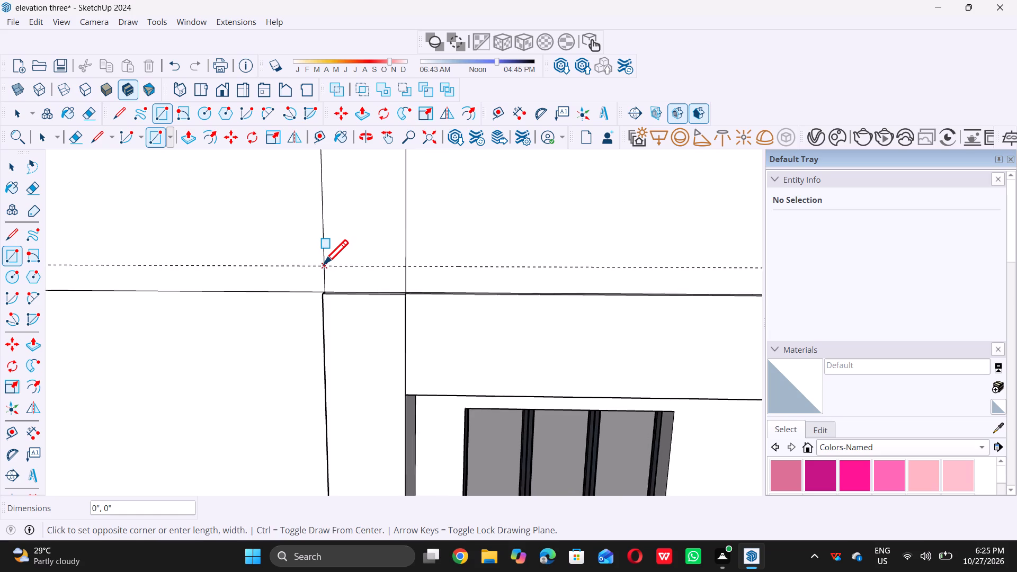
{"action": "scroll", "coordinate": [324, 264], "scroll_direction": "down", "scroll_amount": 13}
{"action": "scroll", "coordinate": [534, 285], "scroll_direction": "down", "scroll_amount": 10}
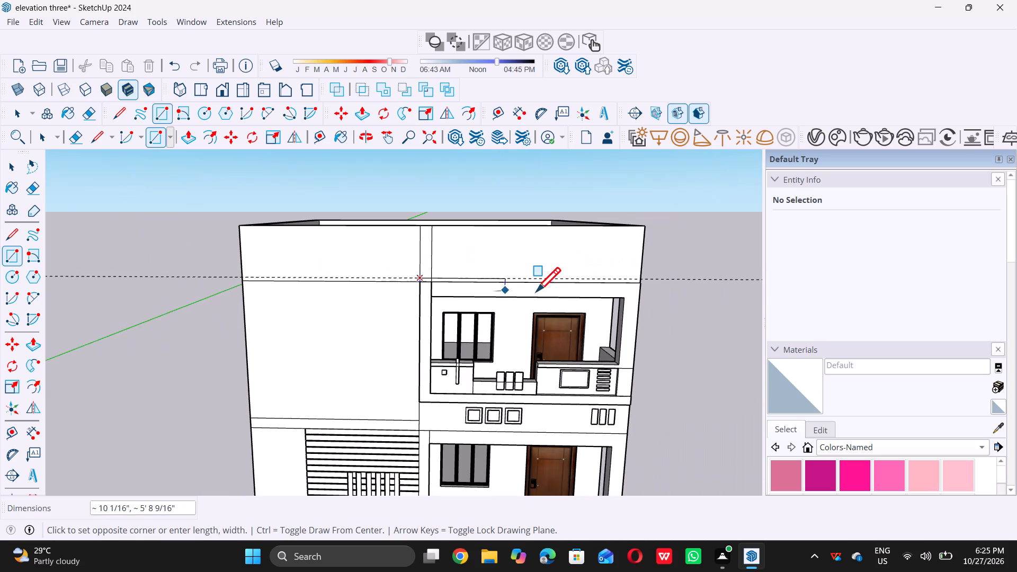
{"action": "scroll", "coordinate": [640, 283], "scroll_direction": "up", "scroll_amount": 20}
{"action": "scroll", "coordinate": [640, 283], "scroll_direction": "up", "scroll_amount": 2}
{"action": "middle_click_drag", "start_coordinate": [639, 266], "coordinate": [637, 267]}
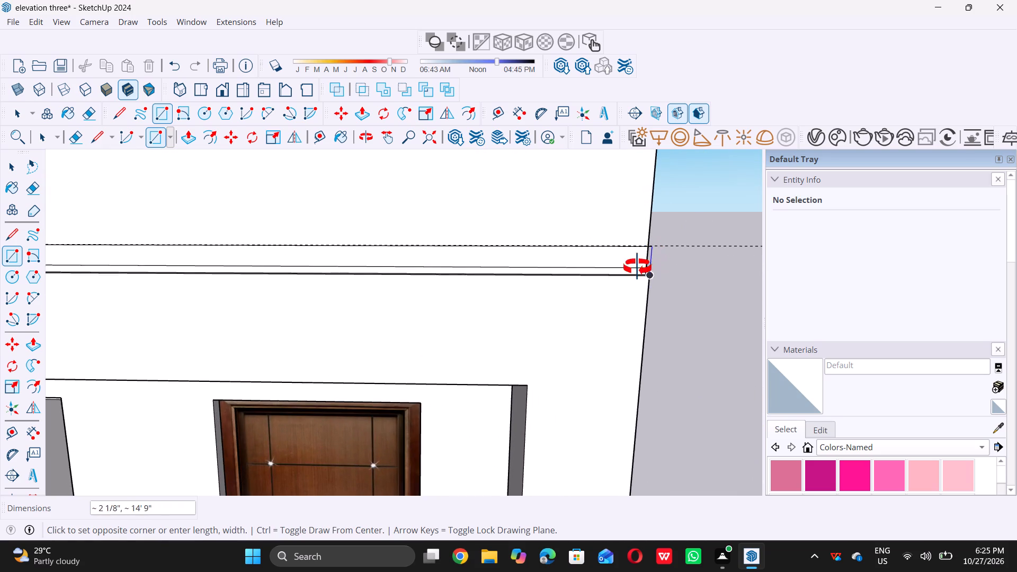
{"action": "middle_click_drag", "start_coordinate": [637, 267], "coordinate": [643, 293]}
{"action": "scroll", "coordinate": [641, 273], "scroll_direction": "up", "scroll_amount": 14}
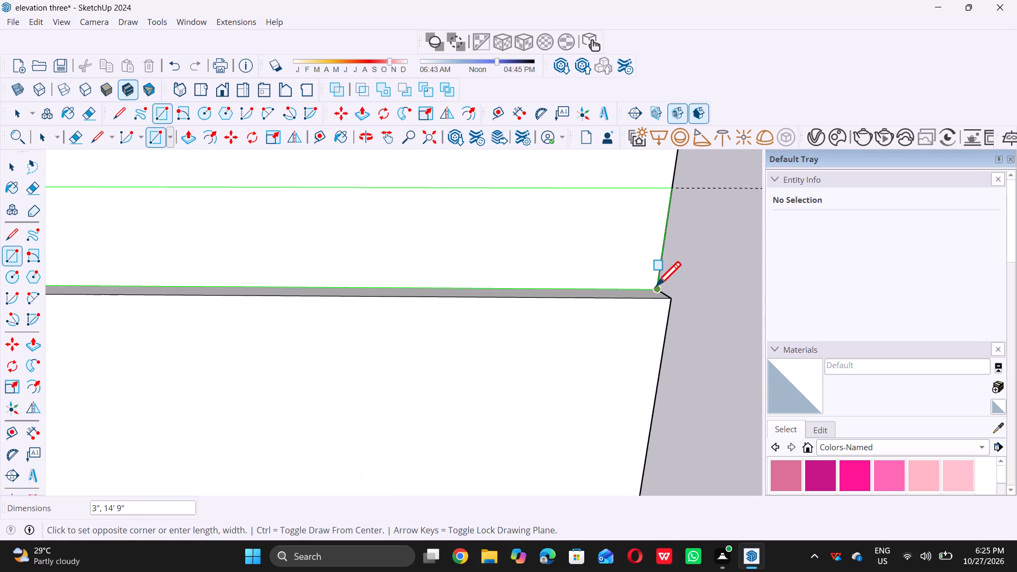
{"action": "double_click", "coordinate": [659, 288]}
{"action": "key", "text": "space"}
{"action": "scroll", "coordinate": [655, 305], "scroll_direction": "down", "scroll_amount": 4}
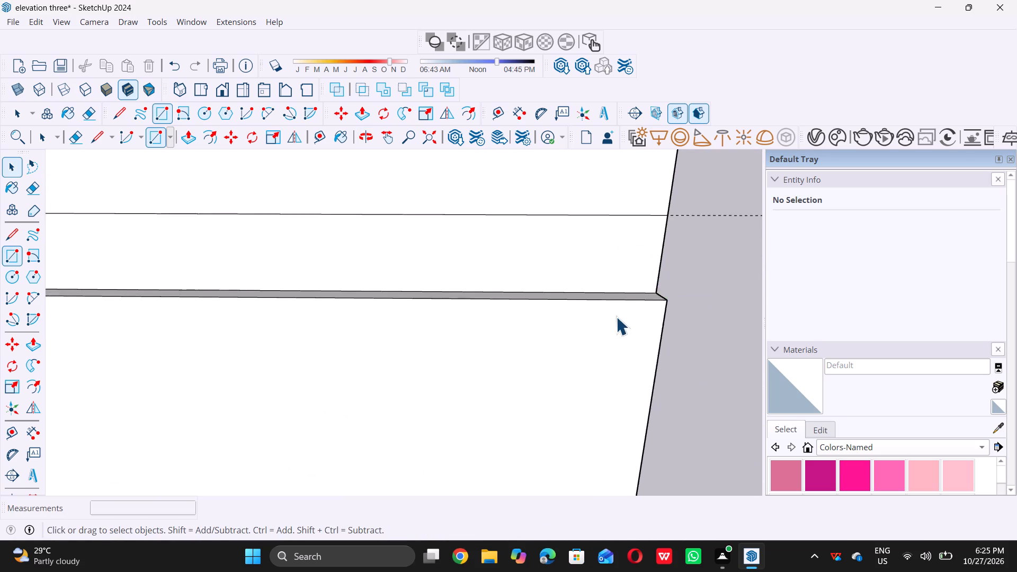
Extrude the short part of the 3" band above the side pillar outward about 1 1/2", flush with the balcony frame.
{"action": "scroll", "coordinate": [616, 317], "scroll_direction": "down", "scroll_amount": 20}
{"action": "scroll", "coordinate": [616, 317], "scroll_direction": "down", "scroll_amount": 10}
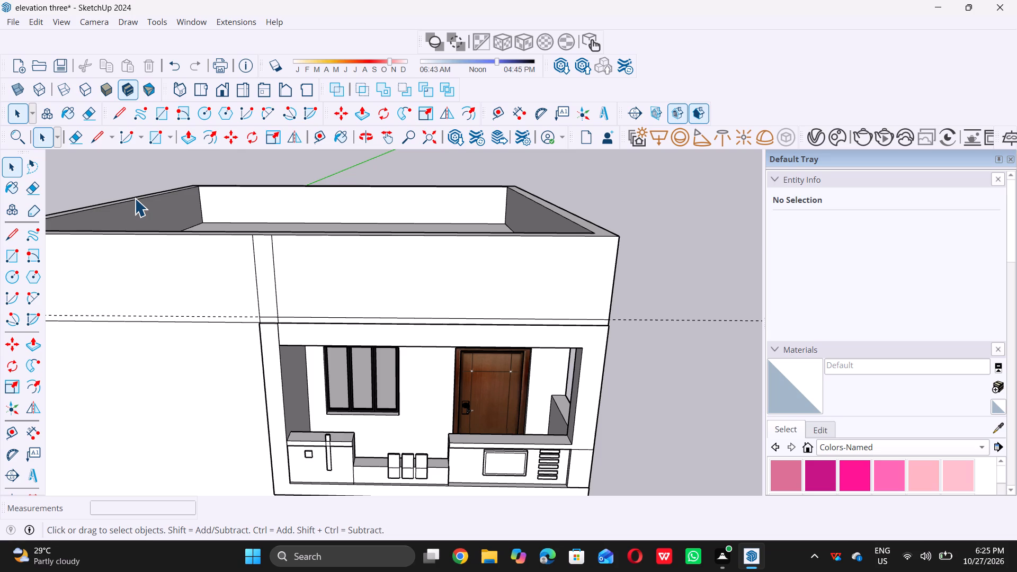
{"action": "scroll", "coordinate": [135, 199], "scroll_direction": "down", "scroll_amount": 5}
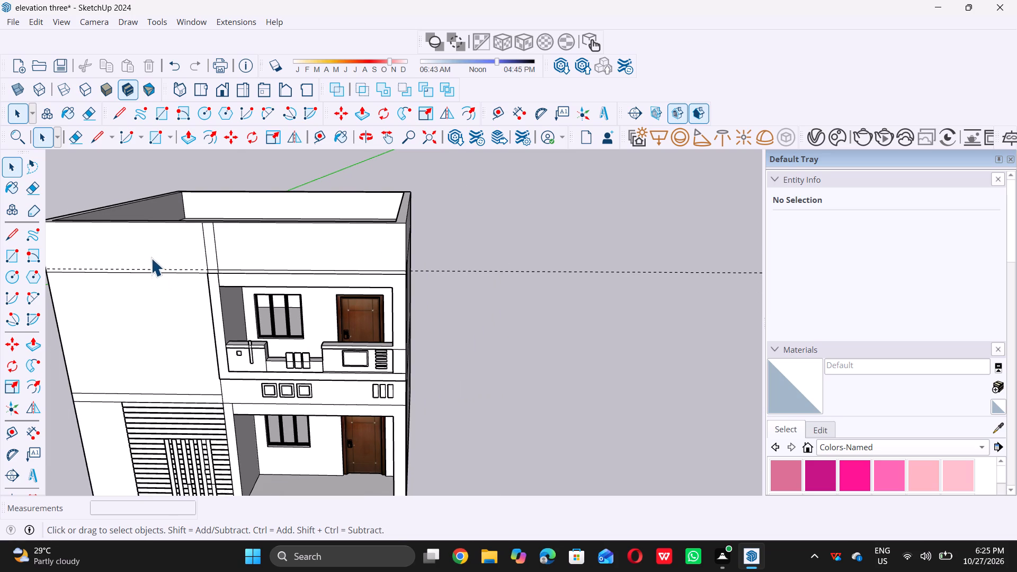
{"action": "middle_click_drag", "start_coordinate": [144, 253], "coordinate": [319, 265]}
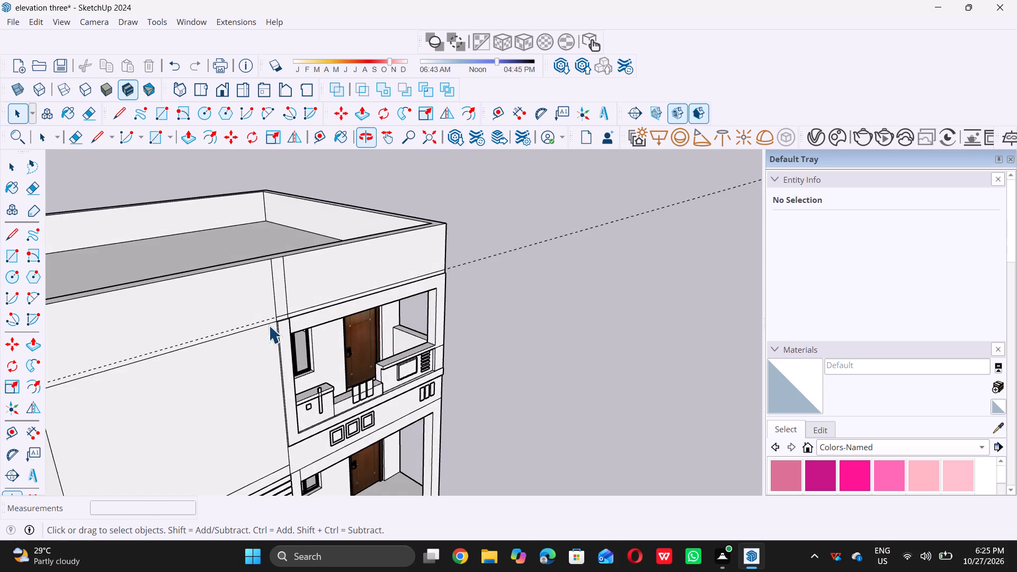
{"action": "scroll", "coordinate": [269, 326], "scroll_direction": "up", "scroll_amount": 20}
{"action": "double_click", "coordinate": [290, 318]}
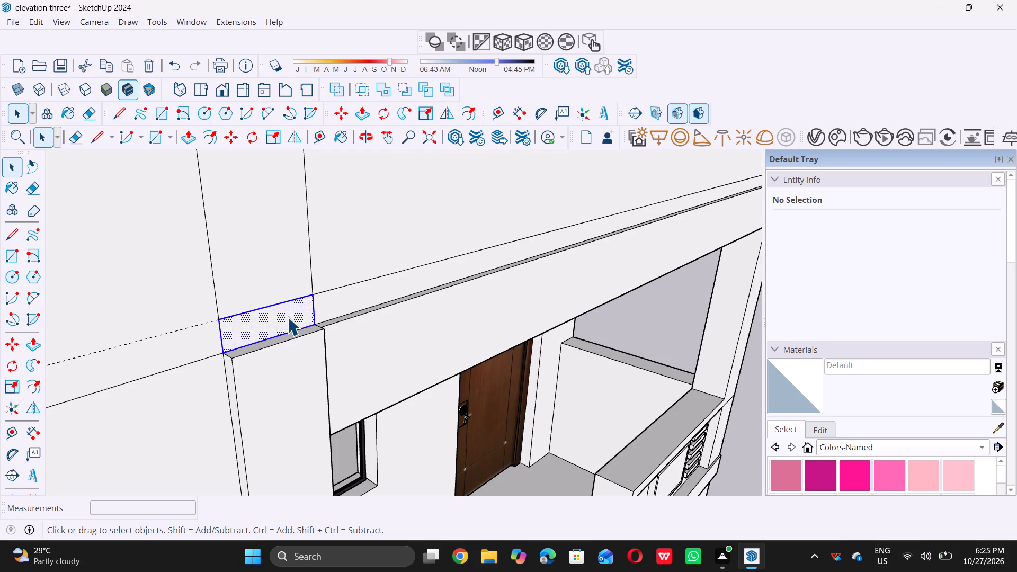
{"action": "left_click", "coordinate": [354, 297], "text": "ctrl"}
{"action": "key", "text": "p"}
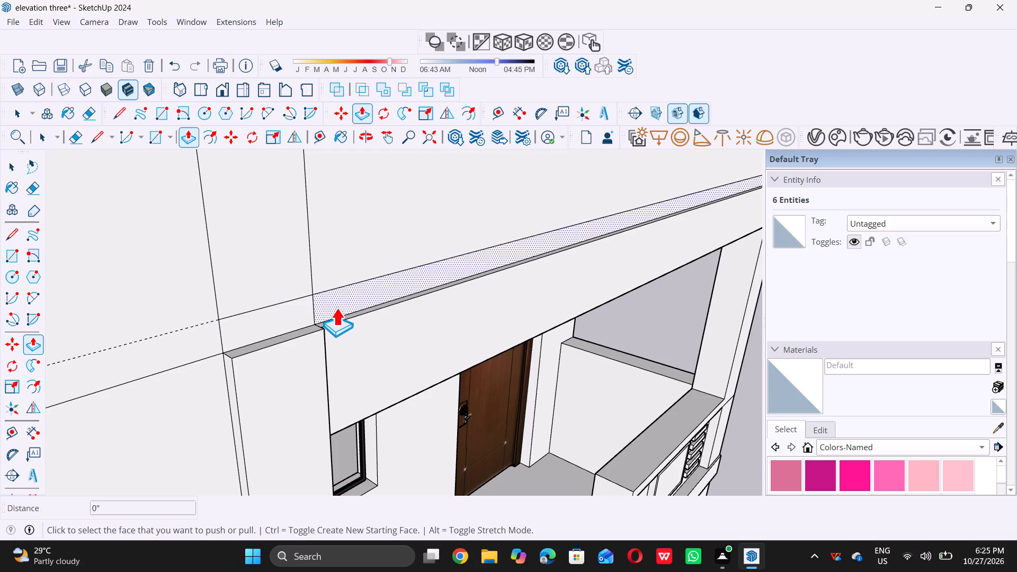
{"action": "left_click", "coordinate": [291, 308]}
{"action": "left_click", "coordinate": [318, 341]}
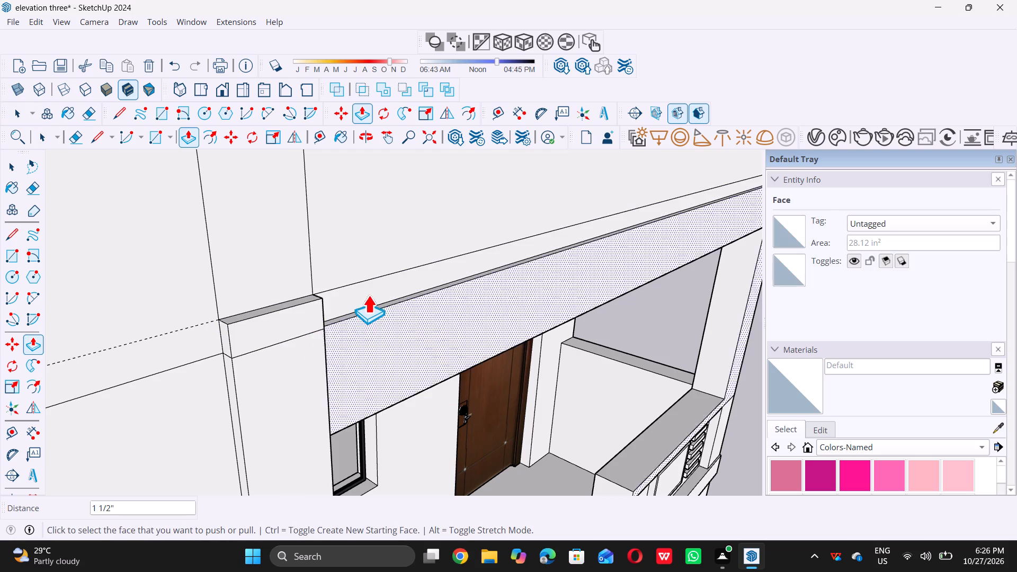
Extrude the long part of the 3" band above the balcony opening outward, flush with its short part above the pillar.
{"action": "left_click", "coordinate": [367, 290]}
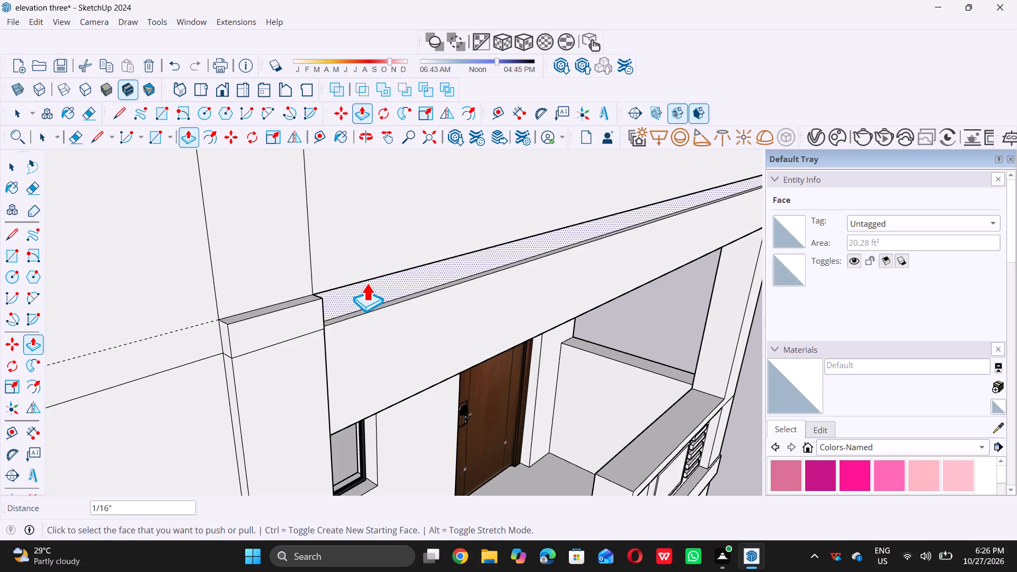
{"action": "double_click", "coordinate": [367, 283]}
{"action": "scroll", "coordinate": [360, 287], "scroll_direction": "up", "scroll_amount": 15}
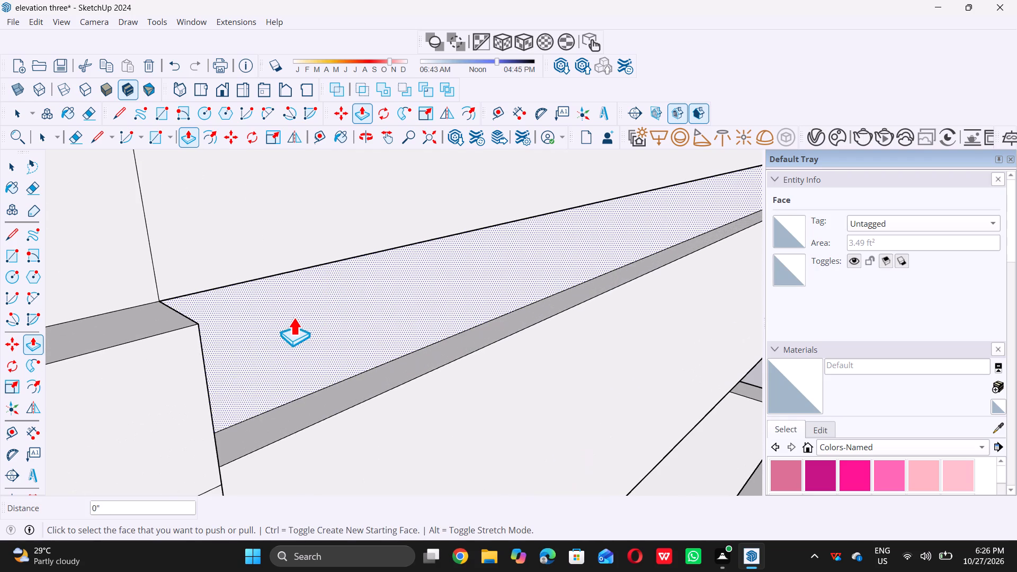
{"action": "left_click", "coordinate": [293, 317]}
{"action": "left_click", "coordinate": [382, 388]}
{"action": "scroll", "coordinate": [387, 365], "scroll_direction": "down", "scroll_amount": 9}
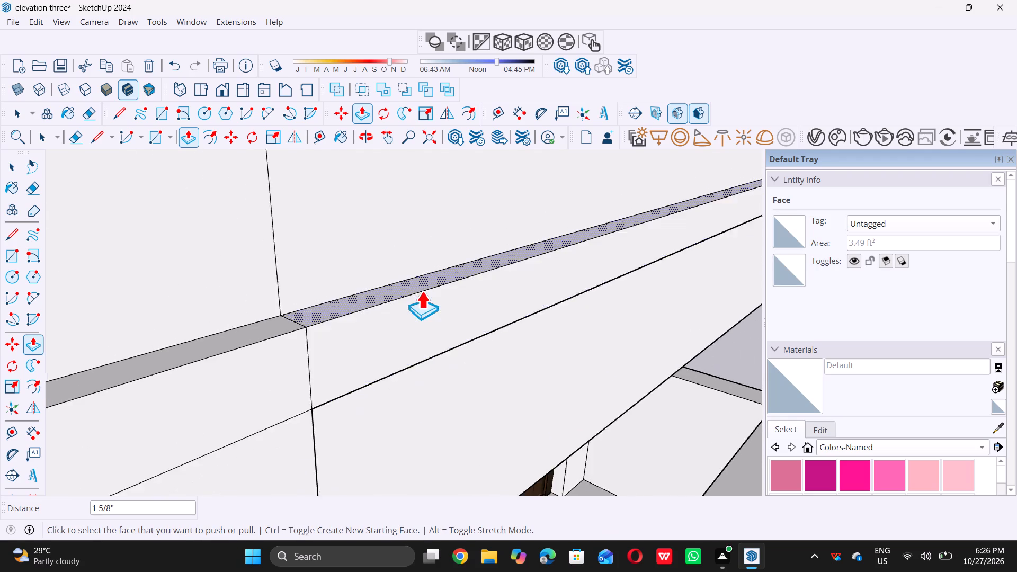
Extrude the band's short part a further 0.5" beyond the balcony frame and pull its long part out to match.
{"action": "scroll", "coordinate": [422, 291], "scroll_direction": "down", "scroll_amount": 6}
{"action": "left_click", "coordinate": [318, 337]}
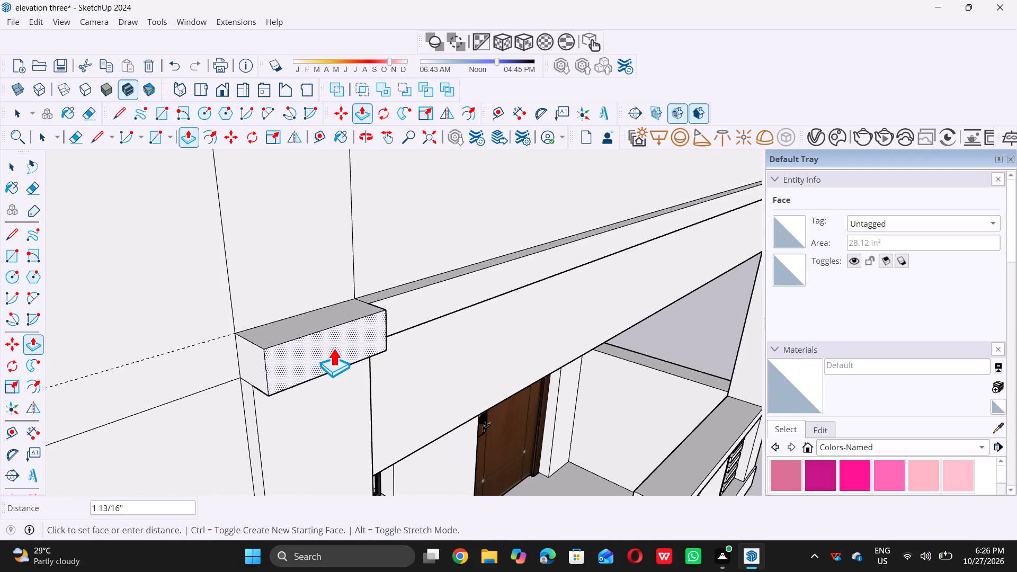
{"action": "key", "text": "0"}
{"action": "type", "text": ".5"}
{"action": "key", "text": "shift+quotedbl"}
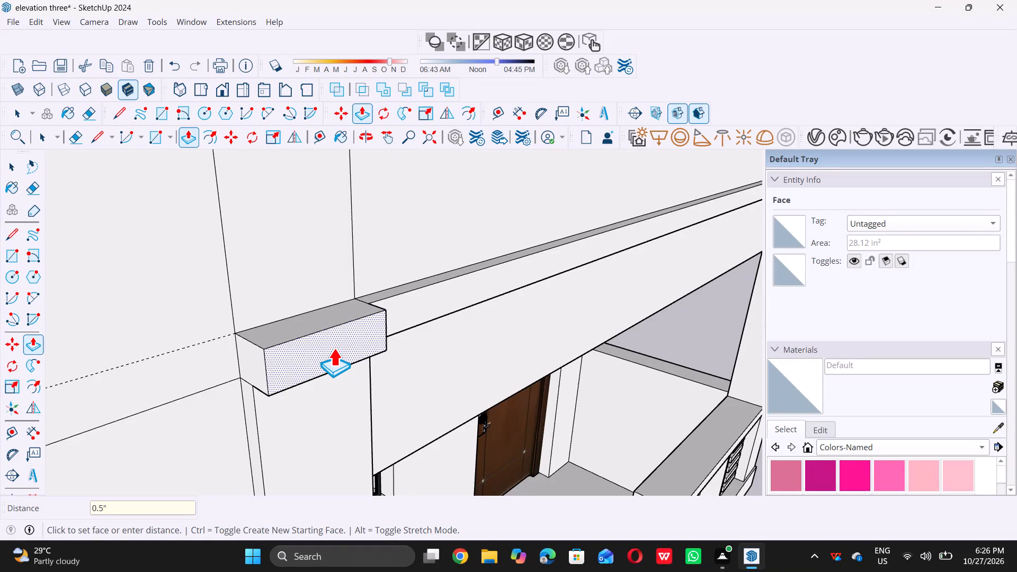
{"action": "key", "text": "Return"}
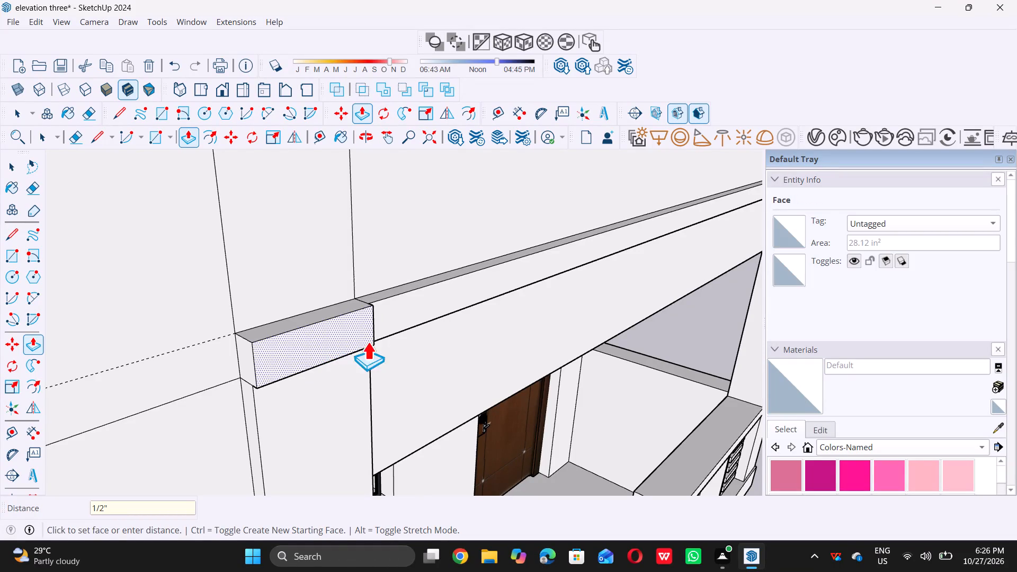
{"action": "left_click", "coordinate": [435, 294]}
{"action": "left_click", "coordinate": [363, 313]}
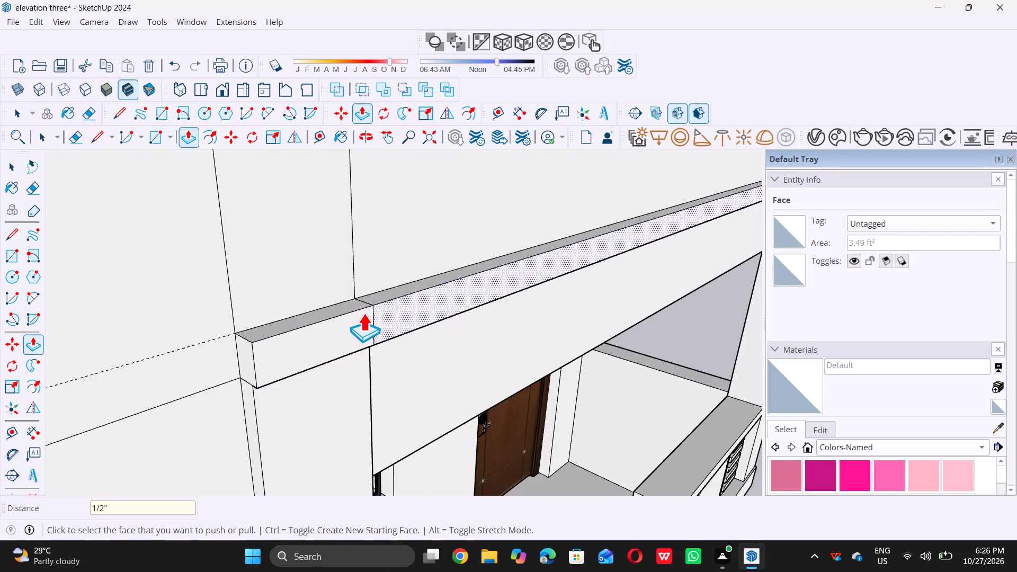
{"action": "key", "text": "space"}
{"action": "scroll", "coordinate": [361, 335], "scroll_direction": "down", "scroll_amount": 14}
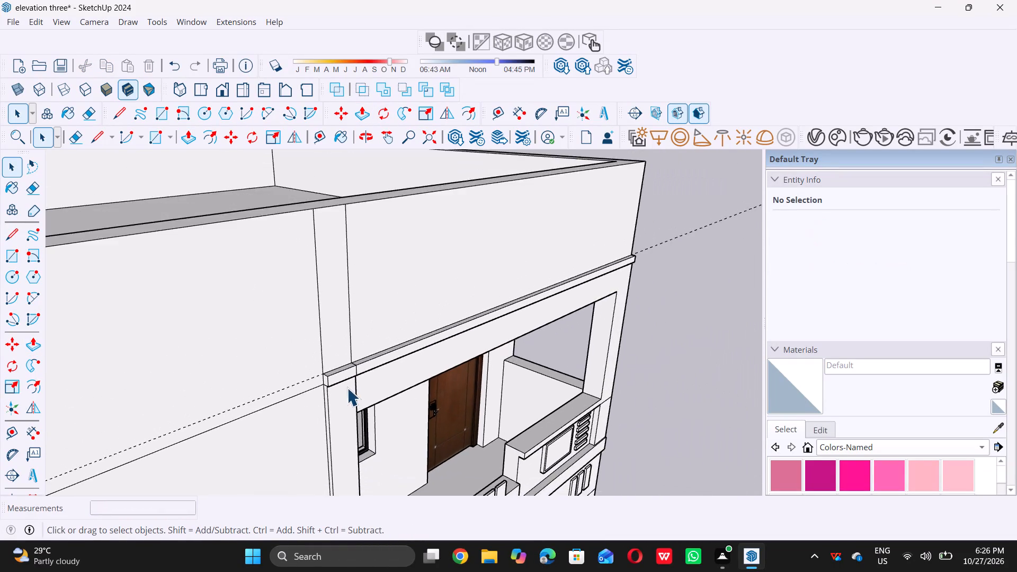
{"action": "scroll", "coordinate": [347, 388], "scroll_direction": "down", "scroll_amount": 6}
Delete all guide lines from the model.
{"action": "middle_click_drag", "start_coordinate": [355, 355], "coordinate": [257, 273]}
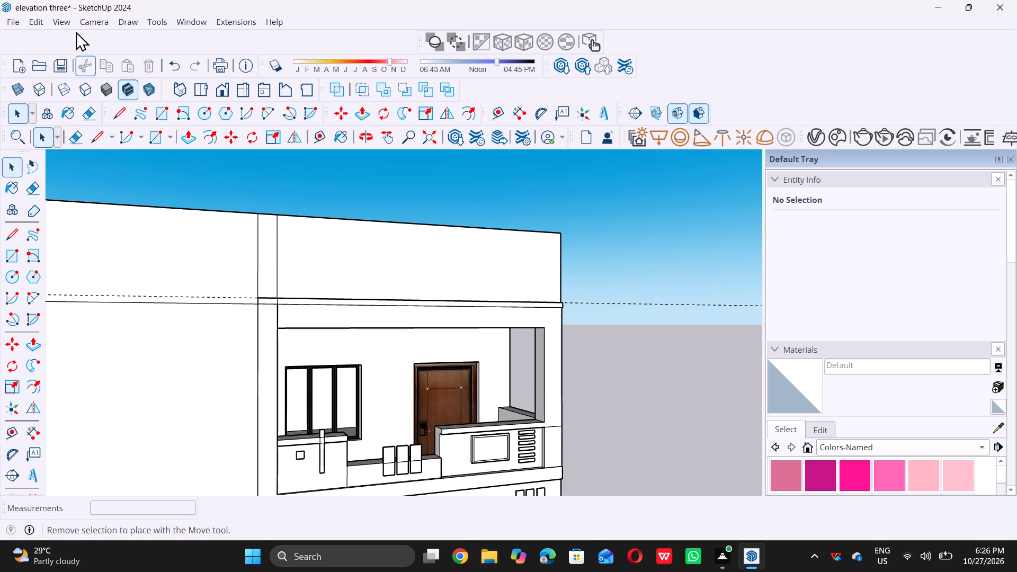
{"action": "left_click", "coordinate": [34, 22]}
{"action": "left_click", "coordinate": [79, 155]}
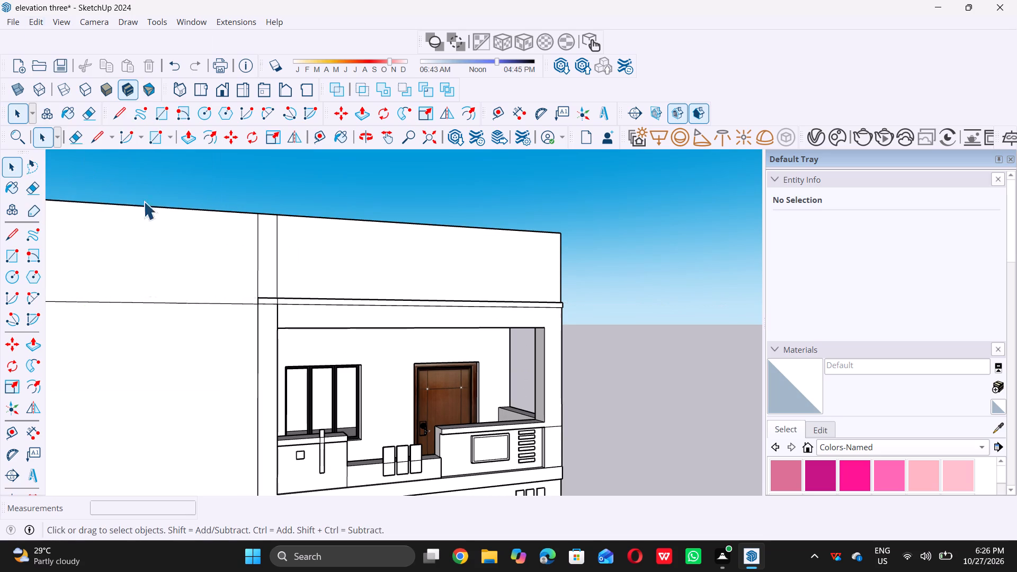
Examine the projecting band and the parapet face from several angles against the whole front elevation.
{"action": "scroll", "coordinate": [273, 256], "scroll_direction": "down", "scroll_amount": 5}
{"action": "middle_click_drag", "start_coordinate": [282, 281], "coordinate": [388, 343]}
{"action": "scroll", "coordinate": [279, 324], "scroll_direction": "up", "scroll_amount": 14}
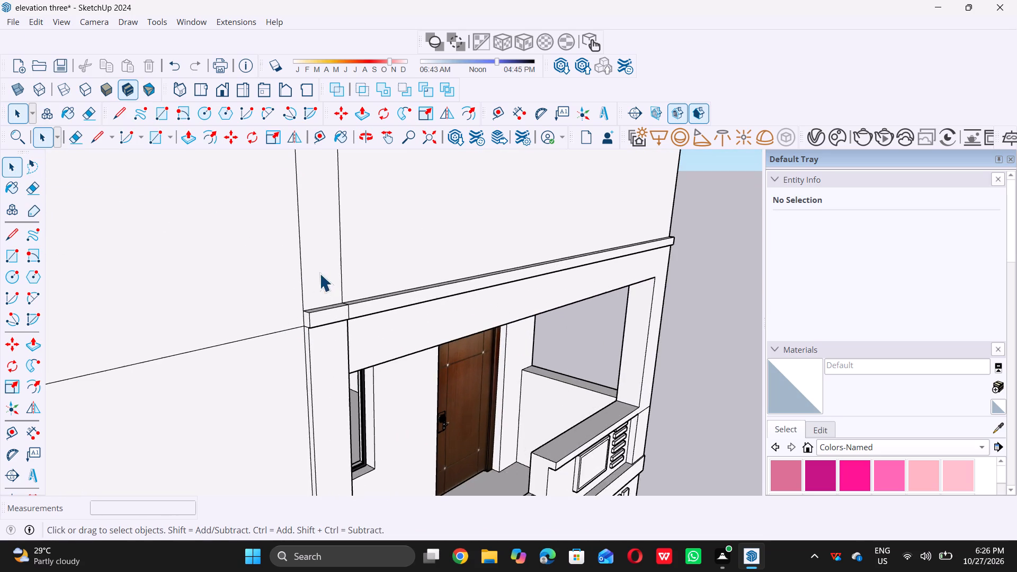
{"action": "middle_click_drag", "start_coordinate": [318, 270], "coordinate": [207, 226]}
{"action": "scroll", "coordinate": [203, 225], "scroll_direction": "down", "scroll_amount": 7}
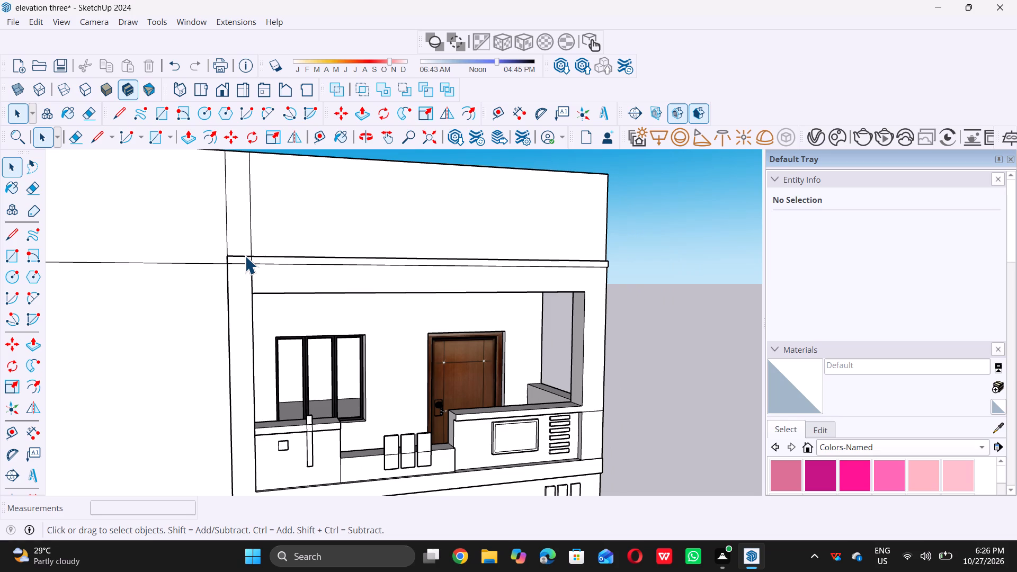
{"action": "scroll", "coordinate": [276, 238], "scroll_direction": "down", "scroll_amount": 11}
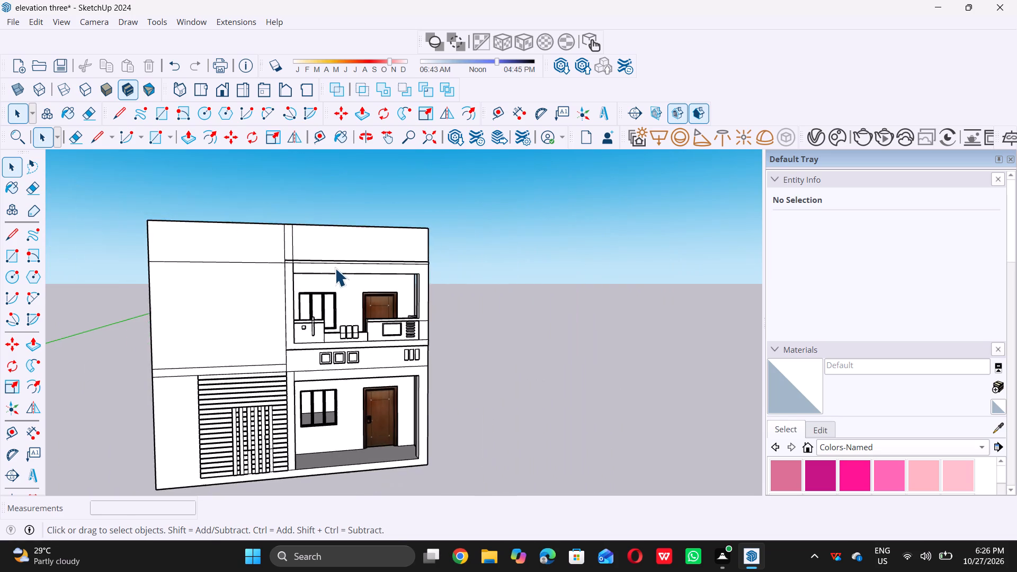
{"action": "middle_click_drag", "start_coordinate": [335, 267], "coordinate": [269, 246]}
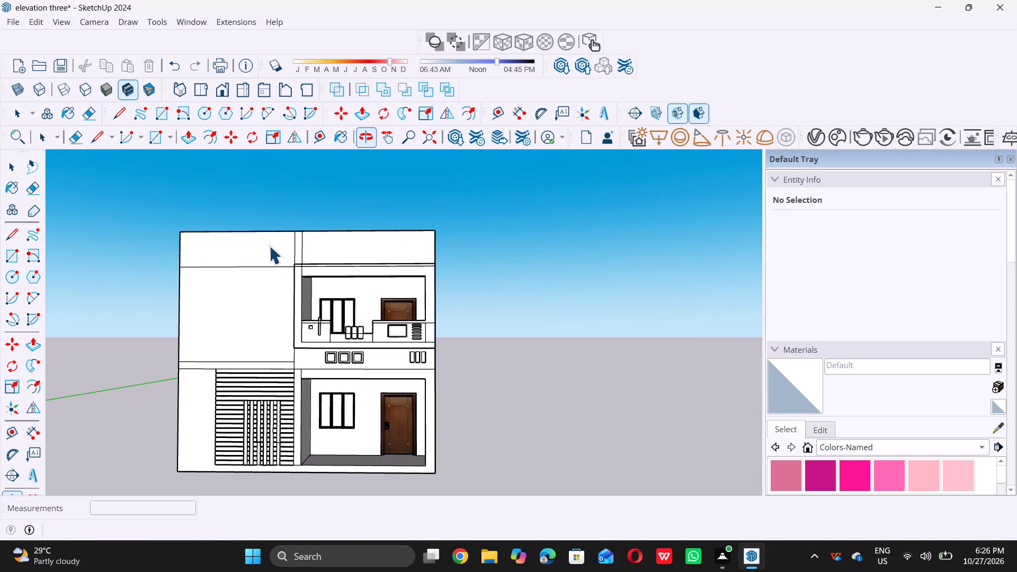
{"action": "middle_click_drag", "start_coordinate": [358, 245], "coordinate": [367, 247]}
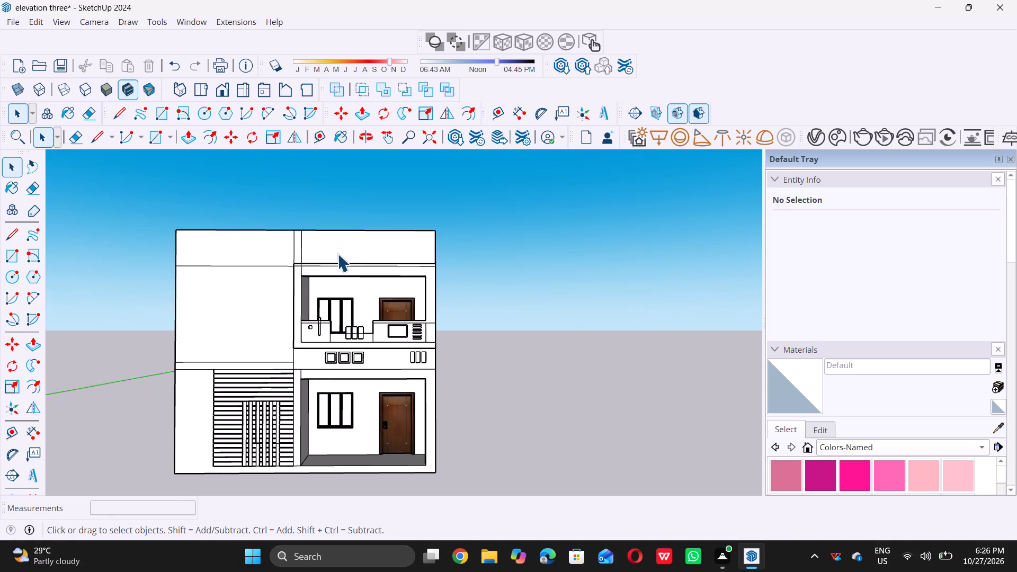
{"action": "scroll", "coordinate": [331, 254], "scroll_direction": "up", "scroll_amount": 4}
{"action": "middle_click_drag", "start_coordinate": [289, 247], "coordinate": [300, 247]}
{"action": "scroll", "coordinate": [300, 246], "scroll_direction": "up", "scroll_amount": 3}
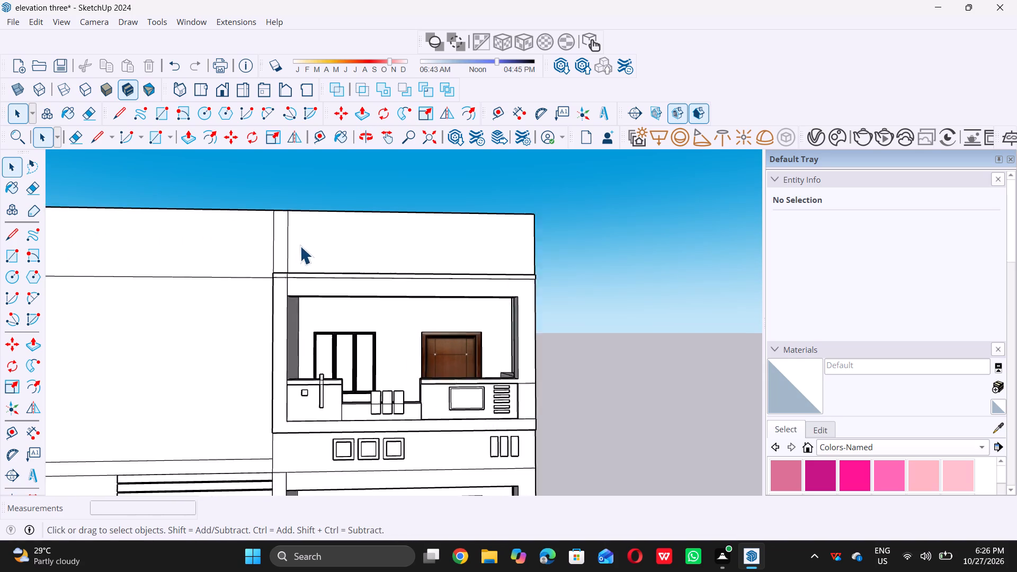
{"action": "scroll", "coordinate": [300, 246], "scroll_direction": "up", "scroll_amount": 1}
{"action": "middle_click", "coordinate": [299, 249]}
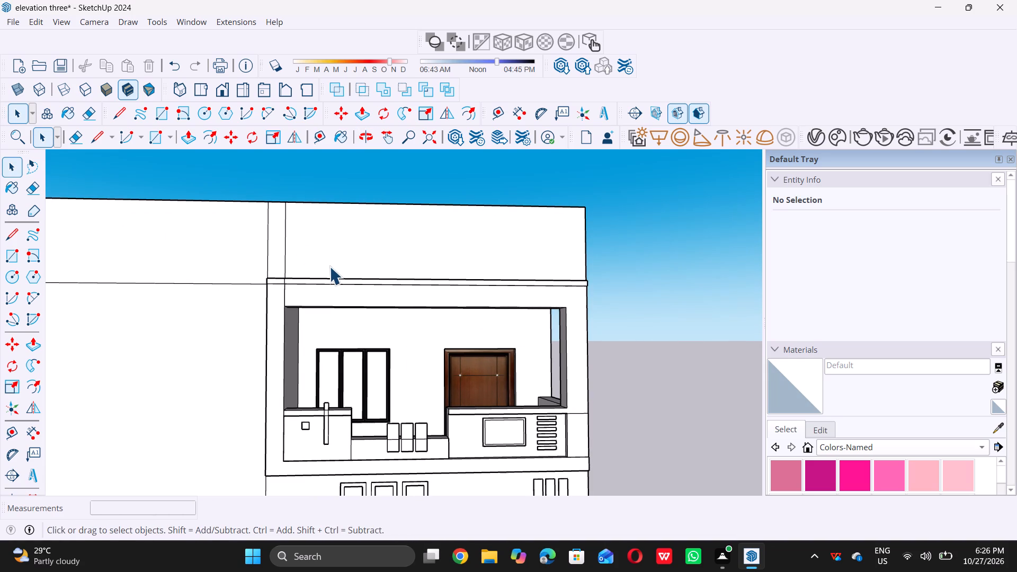
Place a horizontal guide line on the parapet face 1' 5" above the projecting band's top edge.
{"action": "key", "text": "t"}
{"action": "middle_click_drag", "start_coordinate": [304, 255], "coordinate": [316, 337]}
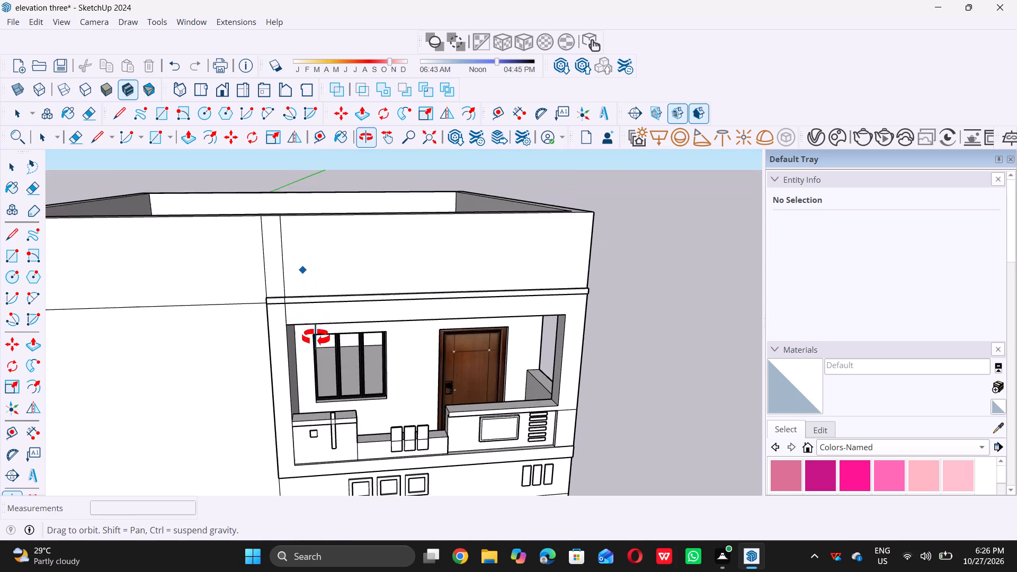
{"action": "middle_click_drag", "start_coordinate": [316, 337], "coordinate": [307, 347]}
{"action": "scroll", "coordinate": [343, 282], "scroll_direction": "up", "scroll_amount": 14}
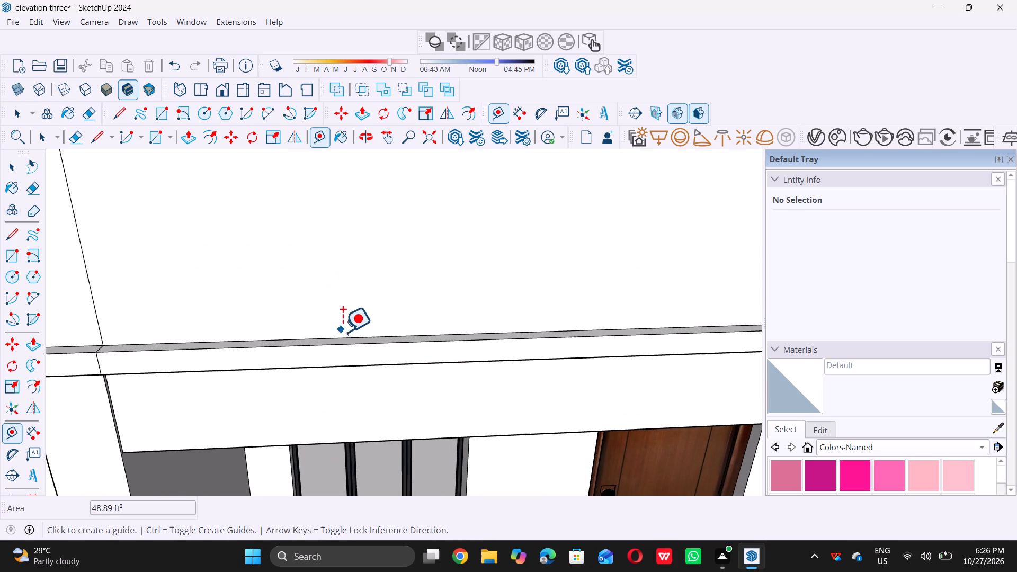
{"action": "left_click", "coordinate": [344, 336]}
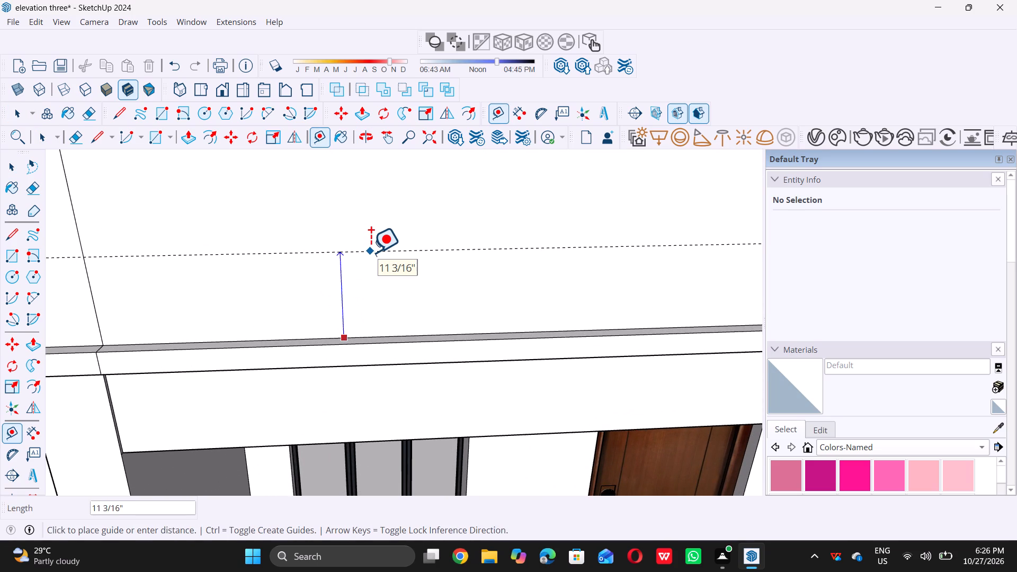
{"action": "key", "text": "1"}
{"action": "key", "text": "apostrophe"}
{"action": "key", "text": "5"}
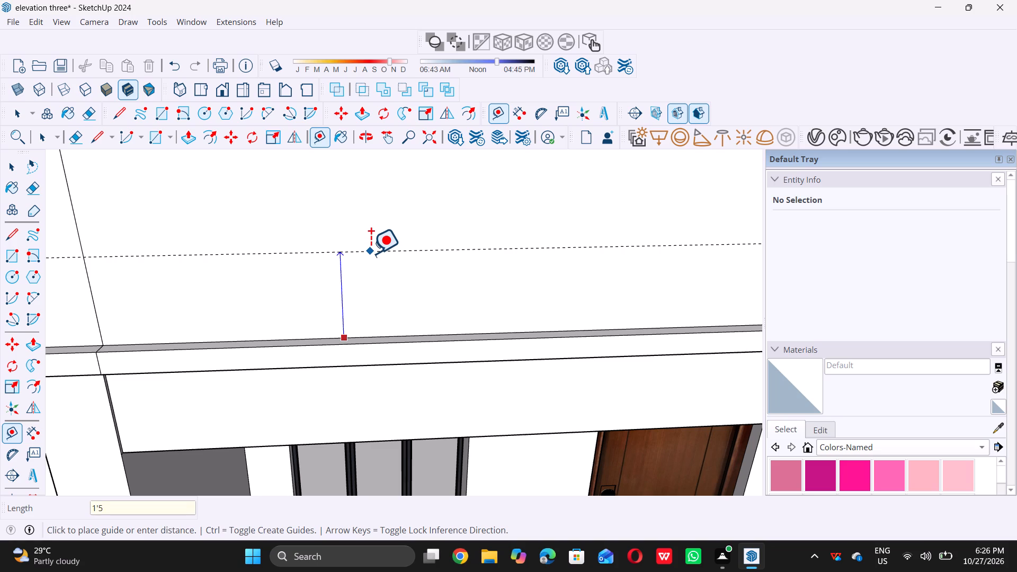
{"action": "key", "text": "shift+quotedbl"}
{"action": "key", "text": "Return"}
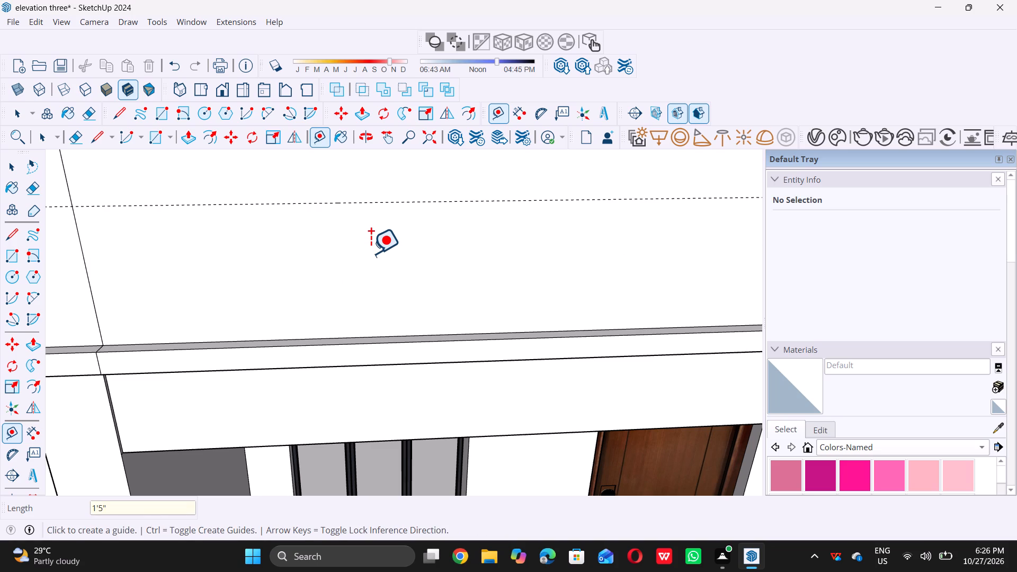
{"action": "scroll", "coordinate": [371, 252], "scroll_direction": "down", "scroll_amount": 18}
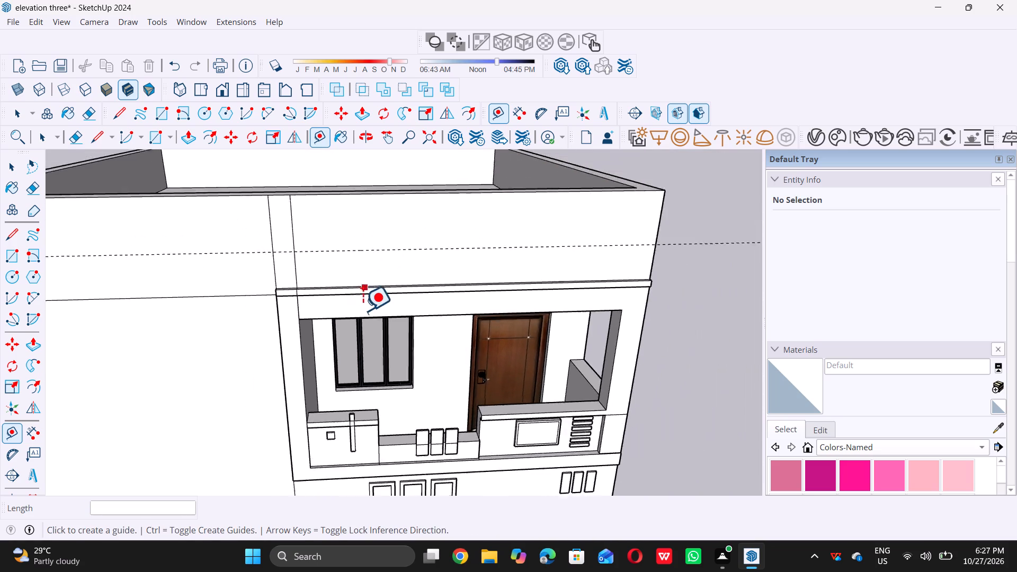
{"action": "middle_click_drag", "start_coordinate": [362, 310], "coordinate": [348, 249]}
{"action": "key", "text": "space"}
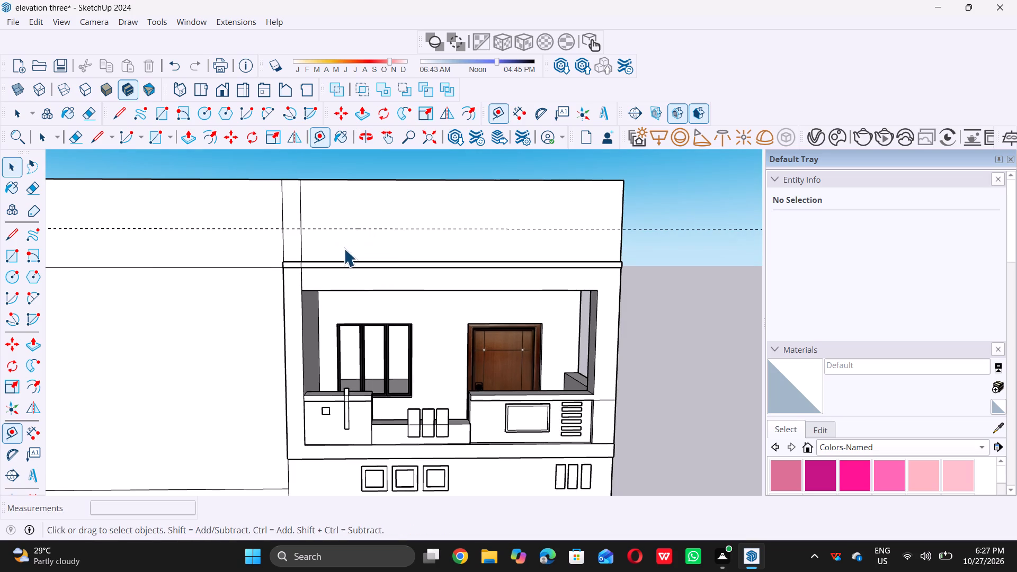
Draw a 1' 5" by 14' 9" rectangle on the parapet face, from the guide at the outer vertical line to the band's top at the building's corner.
{"action": "key", "text": "r"}
{"action": "scroll", "coordinate": [307, 243], "scroll_direction": "up", "scroll_amount": 10}
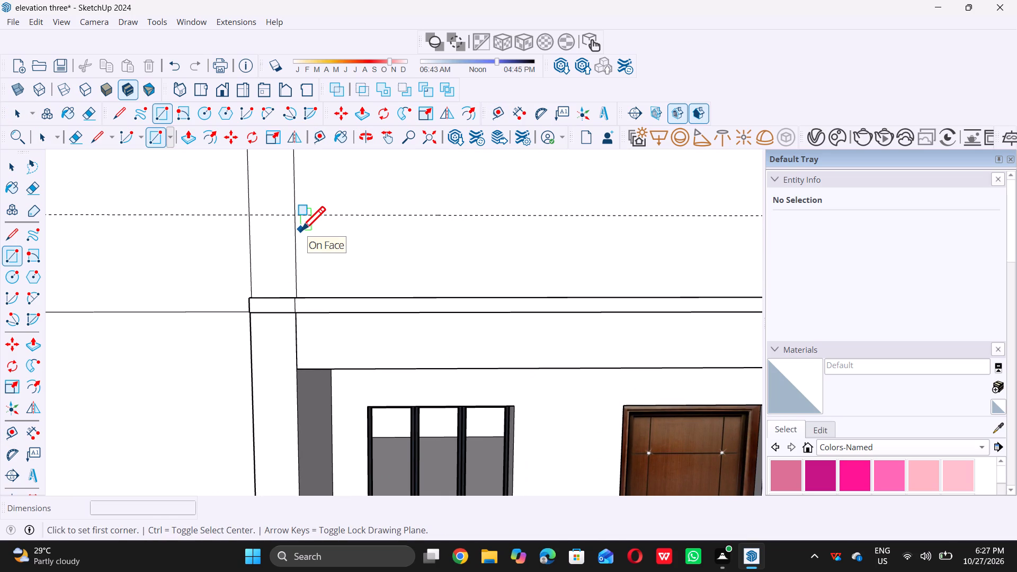
{"action": "left_click", "coordinate": [249, 215]}
{"action": "scroll", "coordinate": [249, 217], "scroll_direction": "down", "scroll_amount": 11}
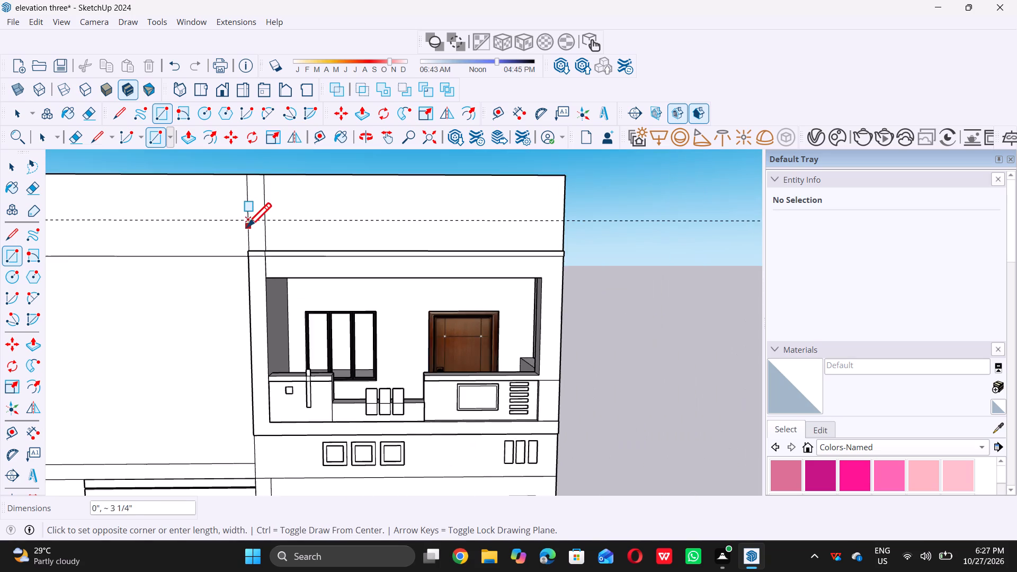
{"action": "scroll", "coordinate": [247, 227], "scroll_direction": "down", "scroll_amount": 3}
{"action": "middle_click_drag", "start_coordinate": [481, 229], "coordinate": [494, 265]}
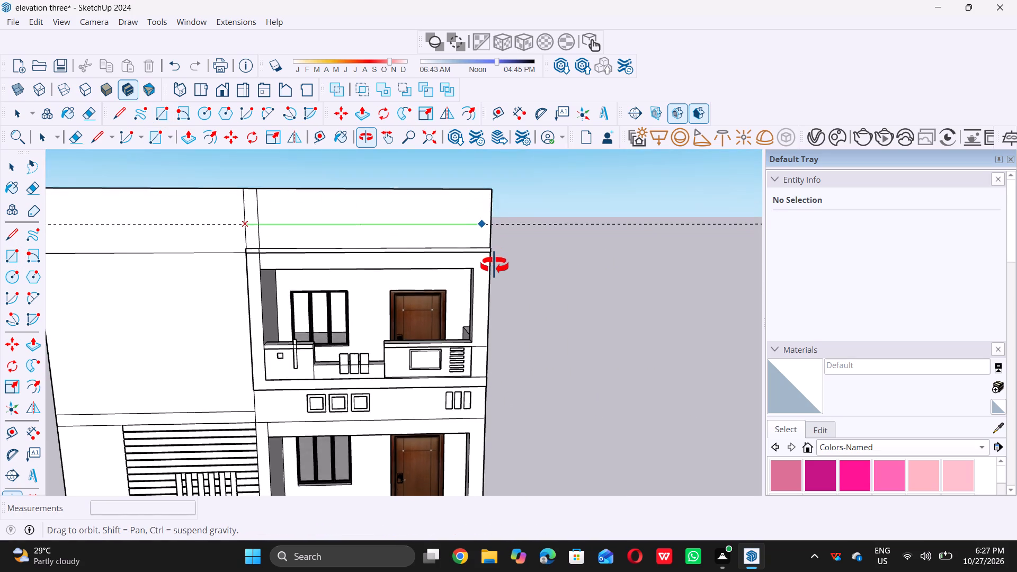
{"action": "middle_click_drag", "start_coordinate": [494, 265], "coordinate": [491, 295]}
{"action": "scroll", "coordinate": [489, 249], "scroll_direction": "up", "scroll_amount": 16}
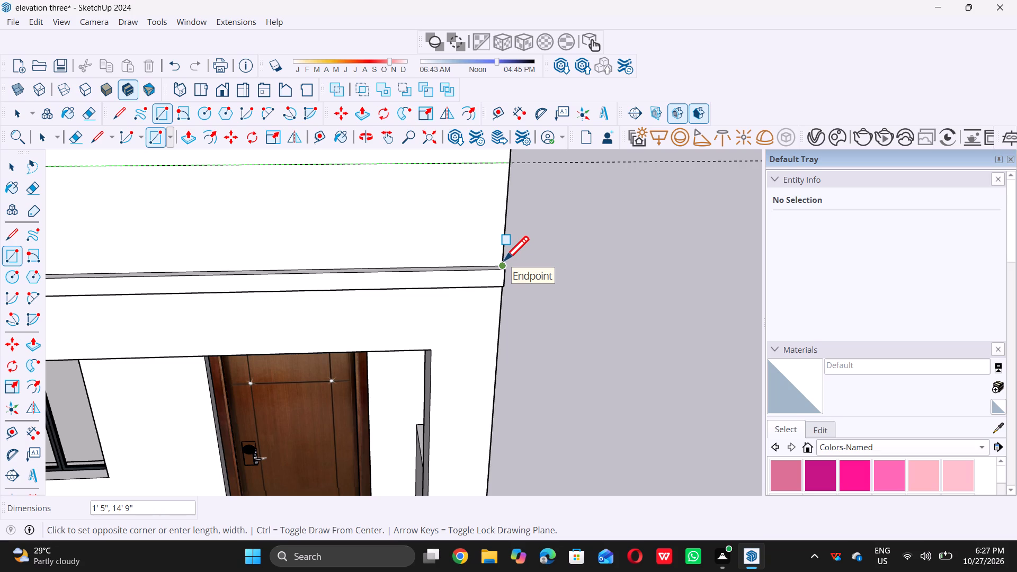
{"action": "left_click", "coordinate": [504, 260]}
{"action": "key", "text": "space"}
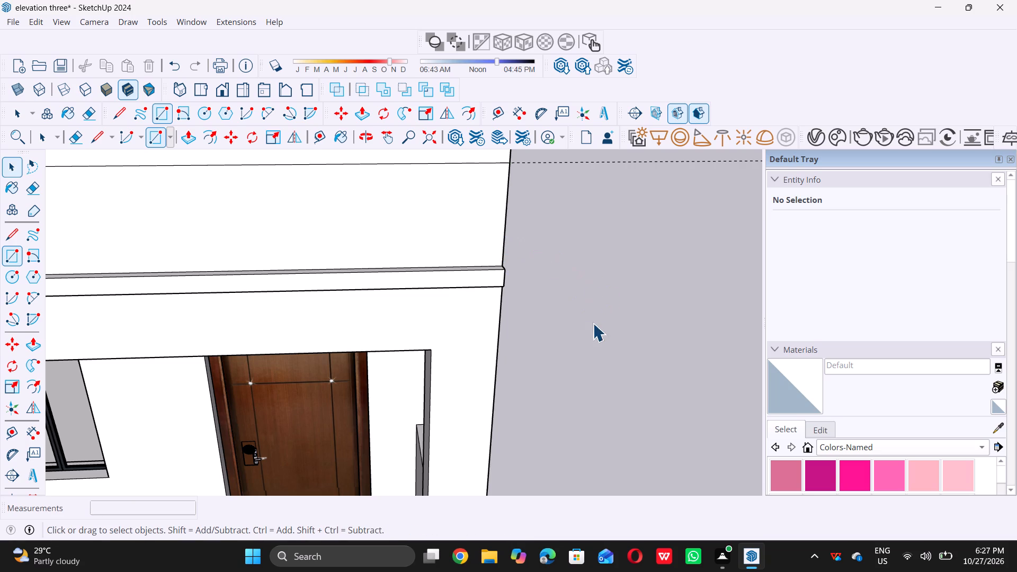
Erase the part of the inner vertical pillar line that crosses the new rectangle above the band.
{"action": "scroll", "coordinate": [593, 323], "scroll_direction": "down", "scroll_amount": 11}
{"action": "middle_click_drag", "start_coordinate": [298, 329], "coordinate": [313, 267]}
{"action": "scroll", "coordinate": [313, 267], "scroll_direction": "up", "scroll_amount": 7}
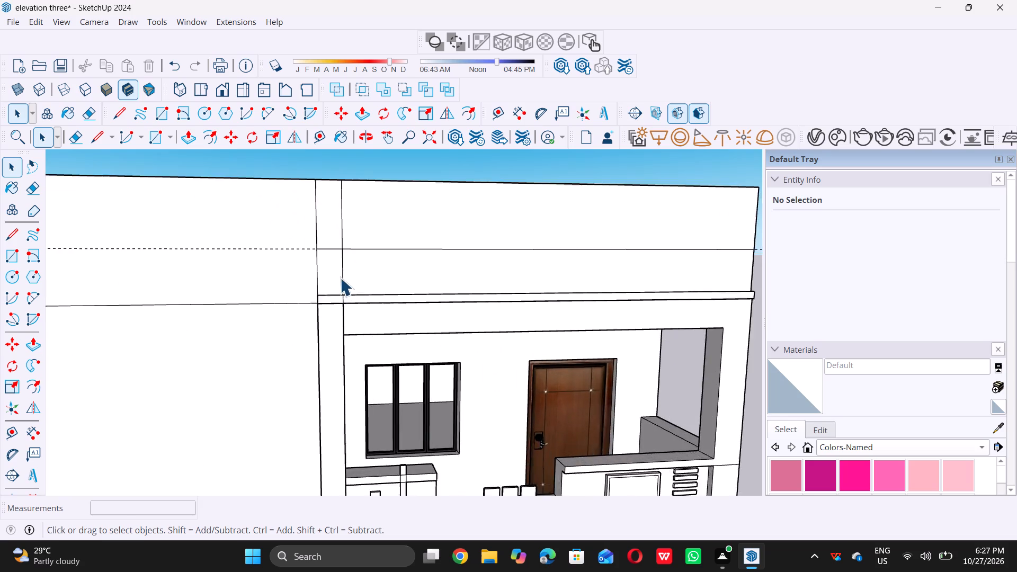
{"action": "scroll", "coordinate": [340, 278], "scroll_direction": "up", "scroll_amount": 3}
{"action": "key", "text": "e"}
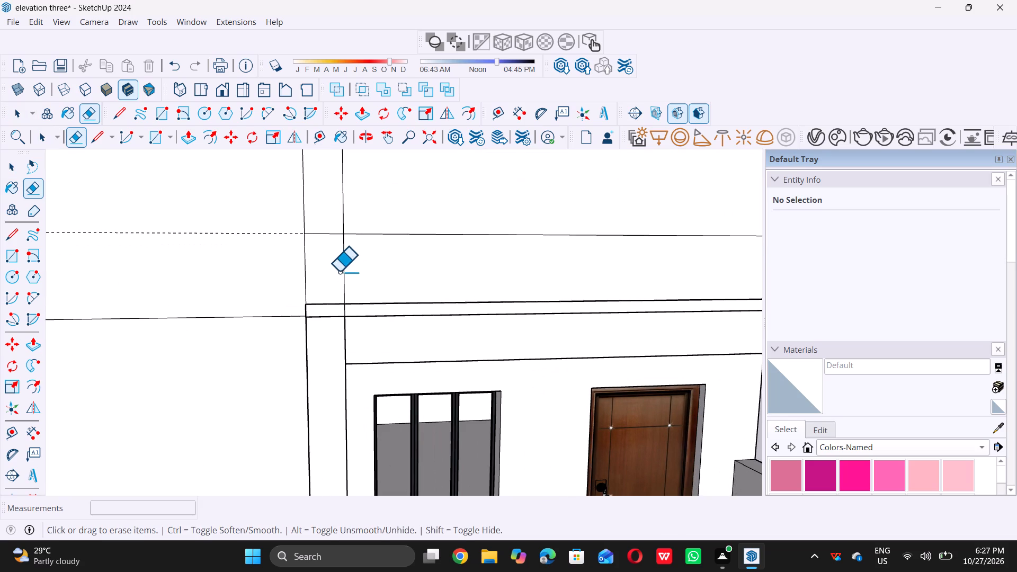
{"action": "left_click", "coordinate": [343, 271]}
{"action": "scroll", "coordinate": [337, 275], "scroll_direction": "down", "scroll_amount": 8}
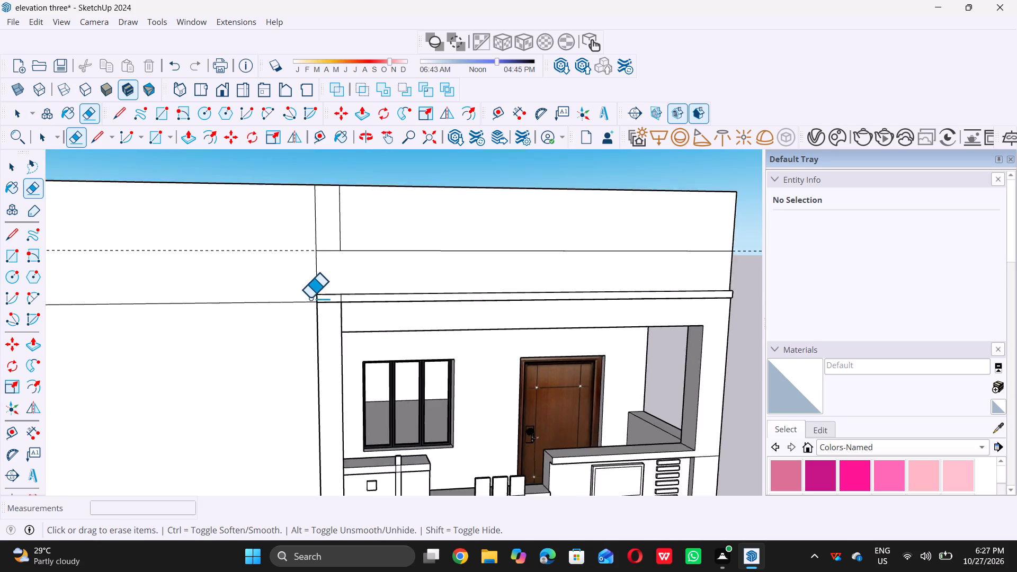
{"action": "scroll", "coordinate": [310, 298], "scroll_direction": "down", "scroll_amount": 5}
{"action": "key", "text": "space"}
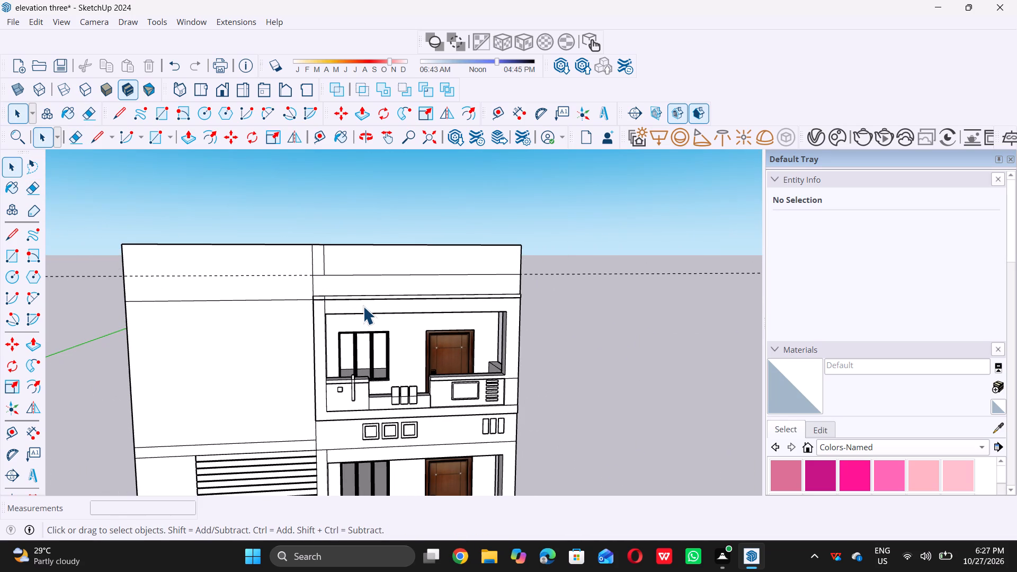
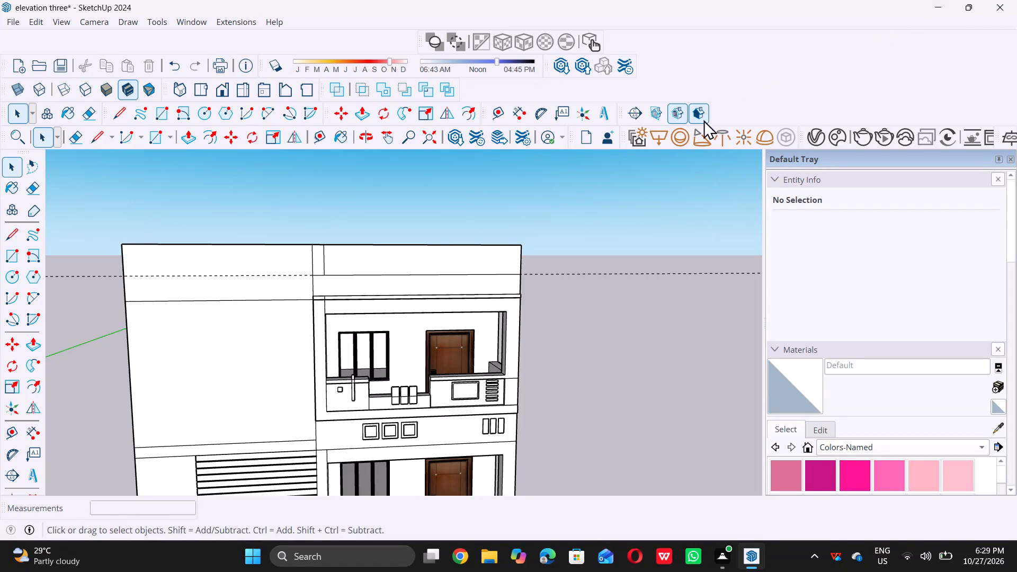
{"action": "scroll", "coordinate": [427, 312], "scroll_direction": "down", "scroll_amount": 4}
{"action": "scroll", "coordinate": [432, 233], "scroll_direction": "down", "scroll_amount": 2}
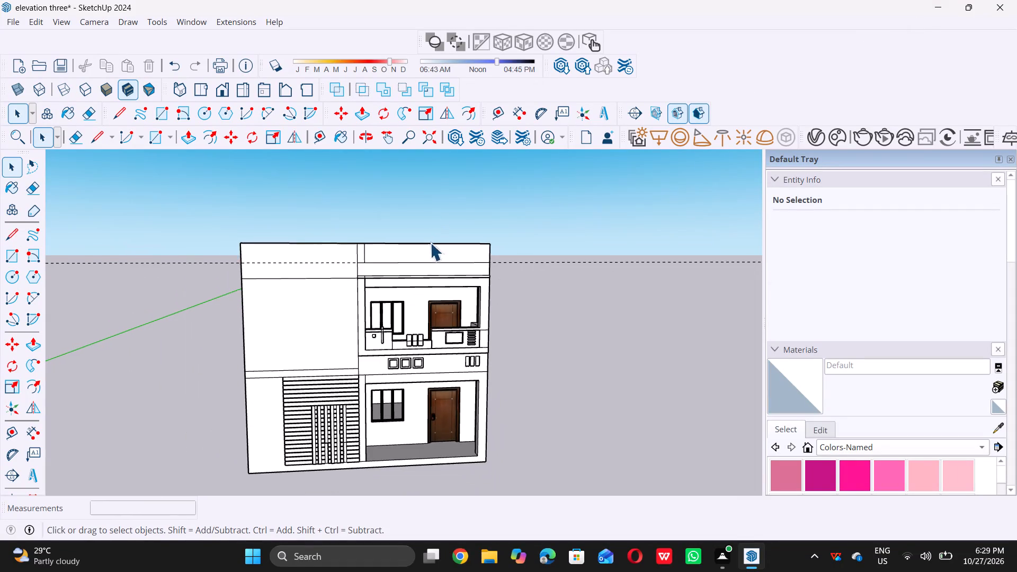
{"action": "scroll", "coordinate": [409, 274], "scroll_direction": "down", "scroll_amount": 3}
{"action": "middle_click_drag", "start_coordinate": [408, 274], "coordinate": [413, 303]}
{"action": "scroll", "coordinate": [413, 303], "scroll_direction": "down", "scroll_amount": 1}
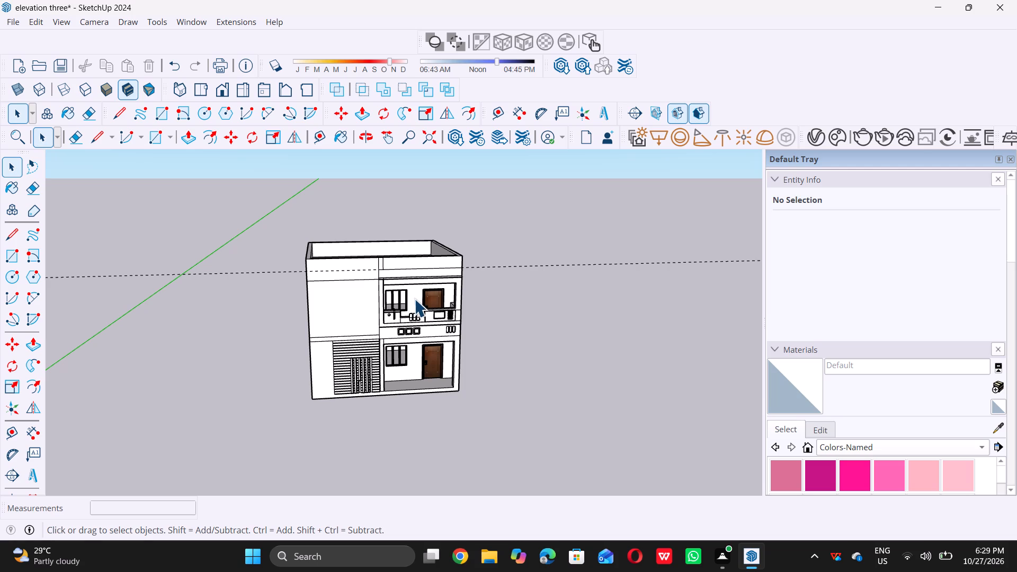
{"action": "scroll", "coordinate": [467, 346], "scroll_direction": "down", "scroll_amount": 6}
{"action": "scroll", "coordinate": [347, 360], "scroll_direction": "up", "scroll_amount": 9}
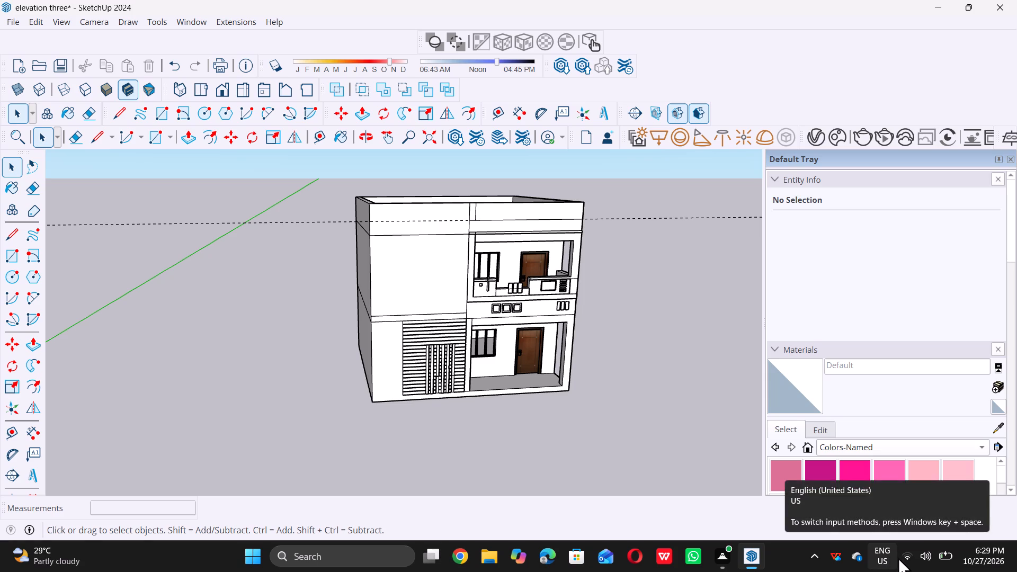
Lower the Windows display brightness to about one third and return to the building model.
{"action": "left_click", "coordinate": [930, 561]}
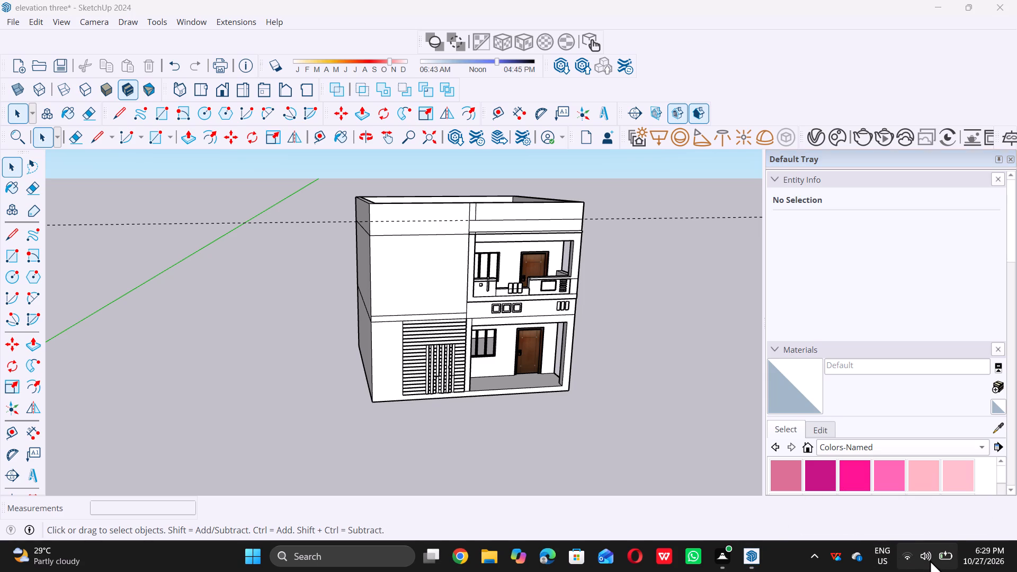
{"action": "left_click", "coordinate": [935, 441]}
{"action": "middle_click", "coordinate": [933, 441]}
{"action": "left_click", "coordinate": [933, 441]}
{"action": "left_click_drag", "start_coordinate": [923, 446], "coordinate": [904, 444]}
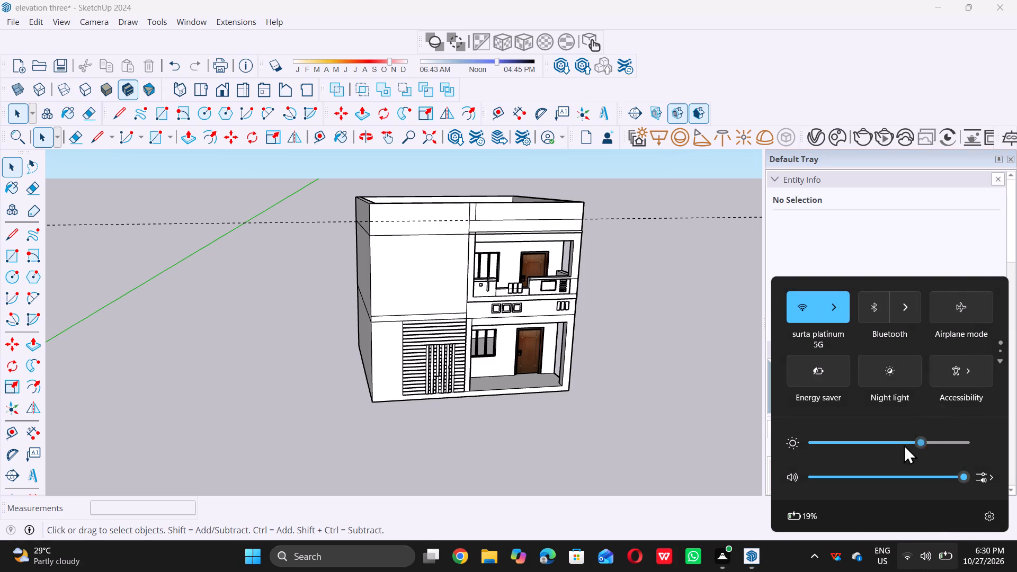
{"action": "left_click_drag", "start_coordinate": [904, 444], "coordinate": [907, 444]}
{"action": "left_click_drag", "start_coordinate": [895, 442], "coordinate": [863, 440]}
{"action": "left_click_drag", "start_coordinate": [863, 440], "coordinate": [860, 440]}
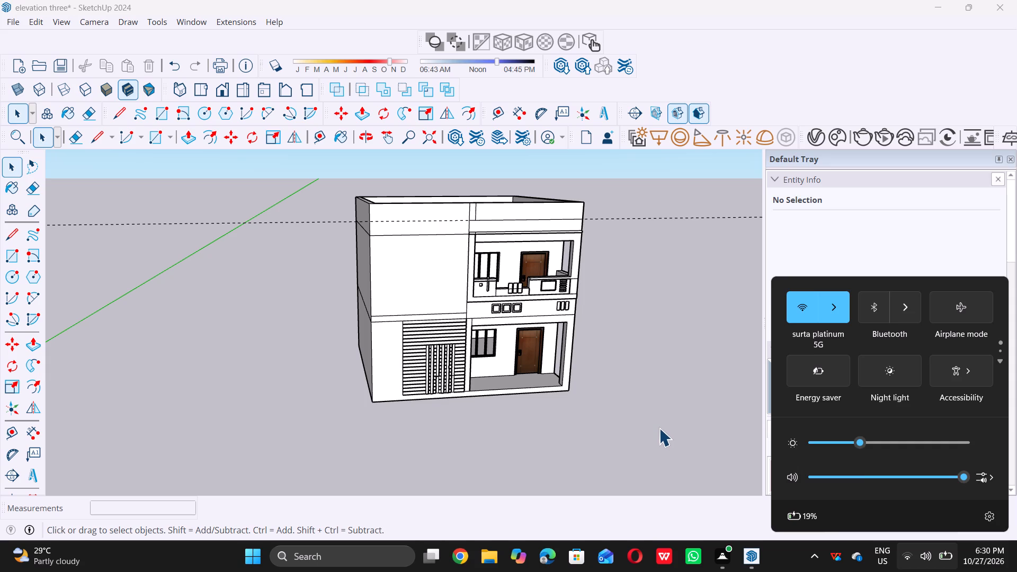
{"action": "left_click", "coordinate": [659, 428]}
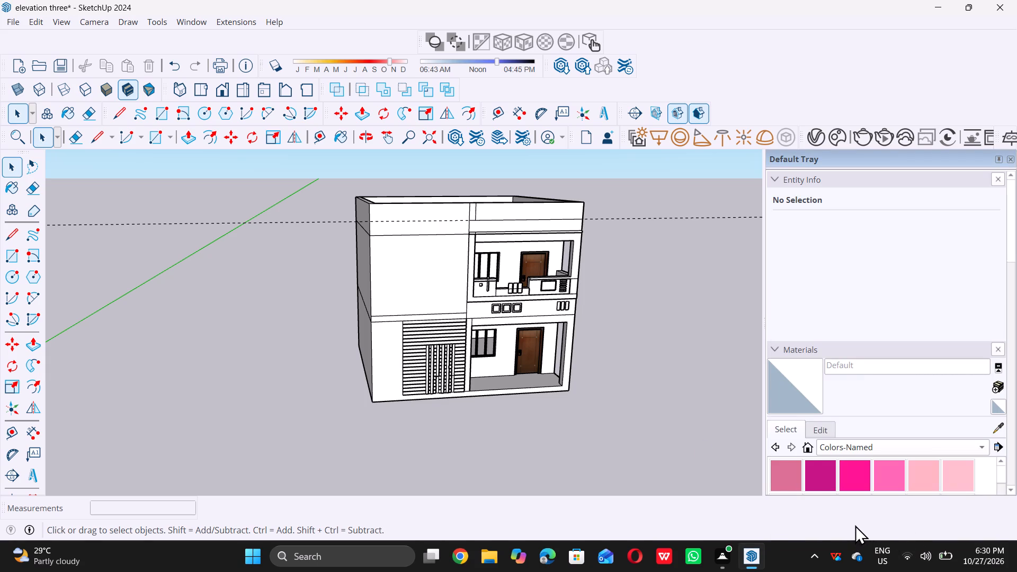
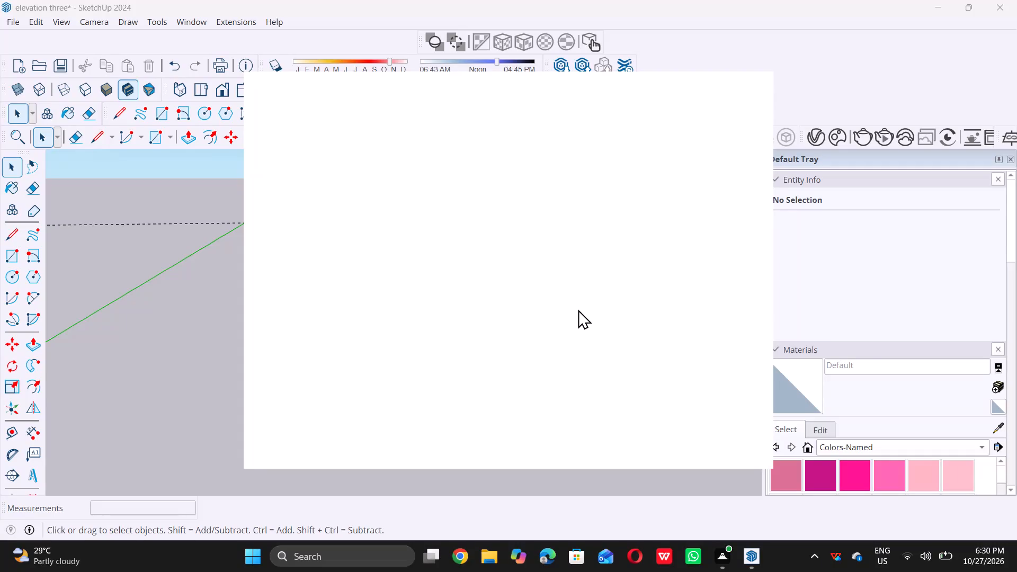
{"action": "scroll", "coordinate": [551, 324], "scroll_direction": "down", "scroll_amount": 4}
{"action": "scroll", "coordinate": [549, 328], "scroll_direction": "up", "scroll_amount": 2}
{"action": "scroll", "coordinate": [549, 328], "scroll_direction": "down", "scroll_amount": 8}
Switch back to the building model and examine the front elevation, especially the upper balcony and parapet.
{"action": "double_click", "coordinate": [764, 499]}
{"action": "scroll", "coordinate": [583, 418], "scroll_direction": "down", "scroll_amount": 5}
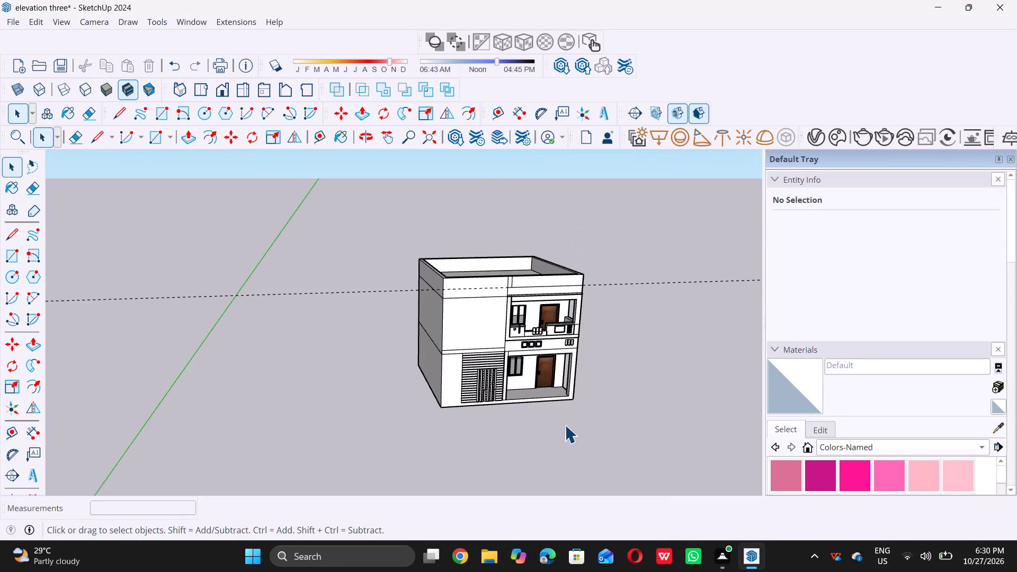
{"action": "middle_click_drag", "start_coordinate": [556, 414], "coordinate": [494, 352]}
{"action": "scroll", "coordinate": [560, 303], "scroll_direction": "up", "scroll_amount": 6}
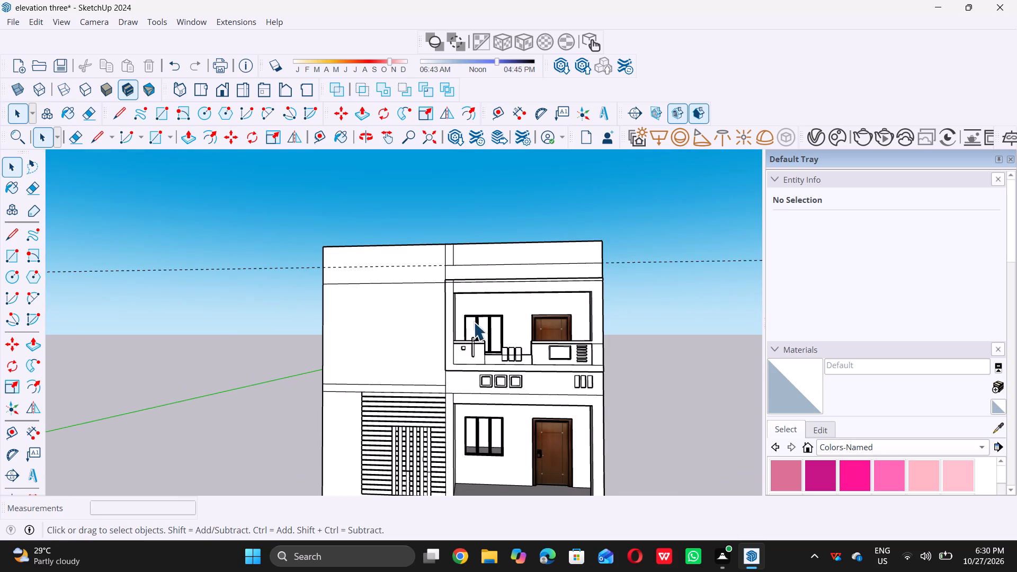
{"action": "scroll", "coordinate": [467, 320], "scroll_direction": "up", "scroll_amount": 4}
{"action": "scroll", "coordinate": [467, 315], "scroll_direction": "down", "scroll_amount": 5}
{"action": "middle_click_drag", "start_coordinate": [470, 313], "coordinate": [505, 290]}
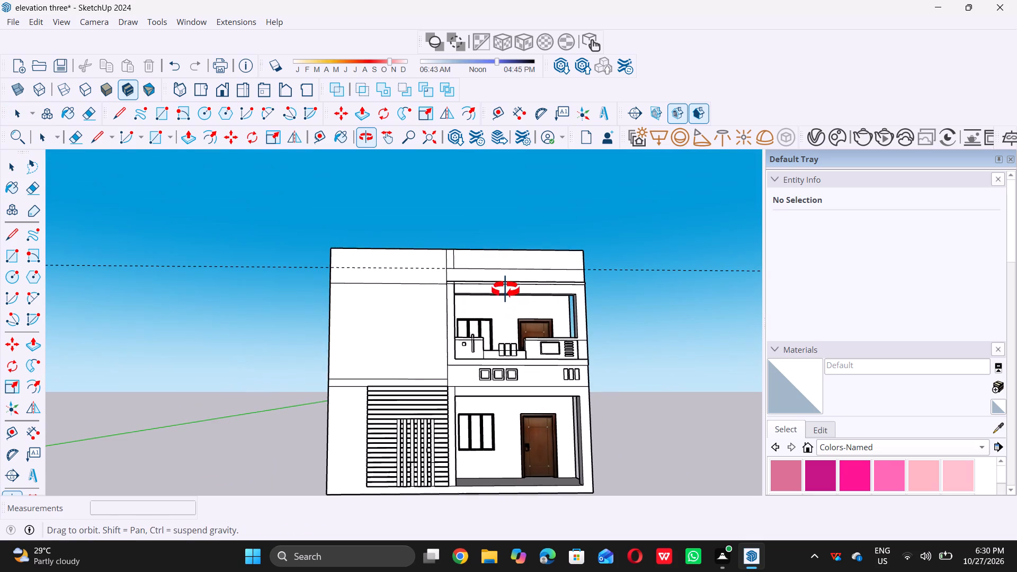
{"action": "middle_click_drag", "start_coordinate": [505, 290], "coordinate": [504, 290]}
{"action": "middle_click_drag", "start_coordinate": [510, 267], "coordinate": [486, 274]}
{"action": "scroll", "coordinate": [501, 272], "scroll_direction": "up", "scroll_amount": 5}
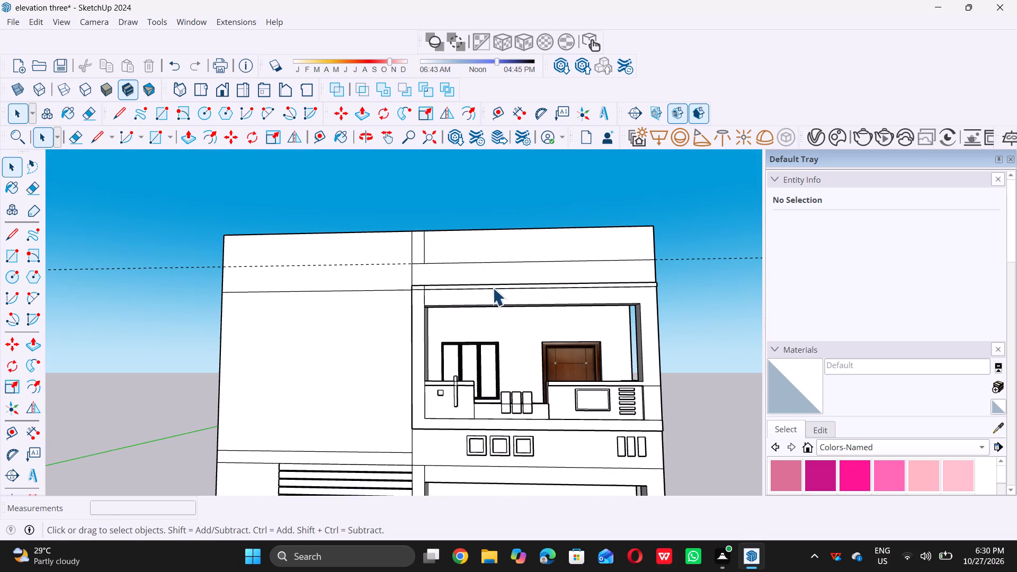
{"action": "scroll", "coordinate": [487, 294], "scroll_direction": "down", "scroll_amount": 1}
{"action": "middle_click_drag", "start_coordinate": [464, 259], "coordinate": [481, 271]}
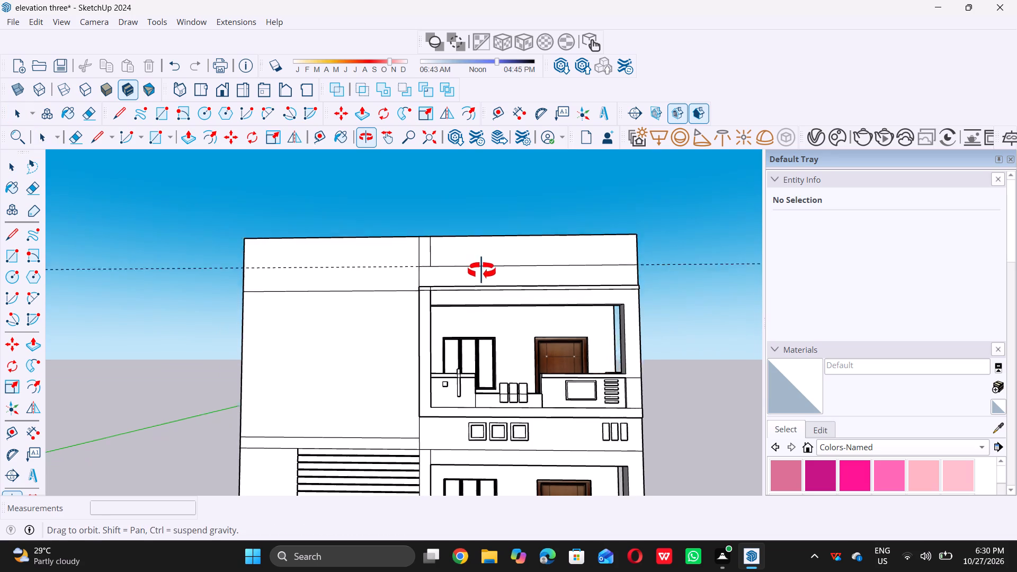
{"action": "middle_click_drag", "start_coordinate": [481, 271], "coordinate": [484, 261]}
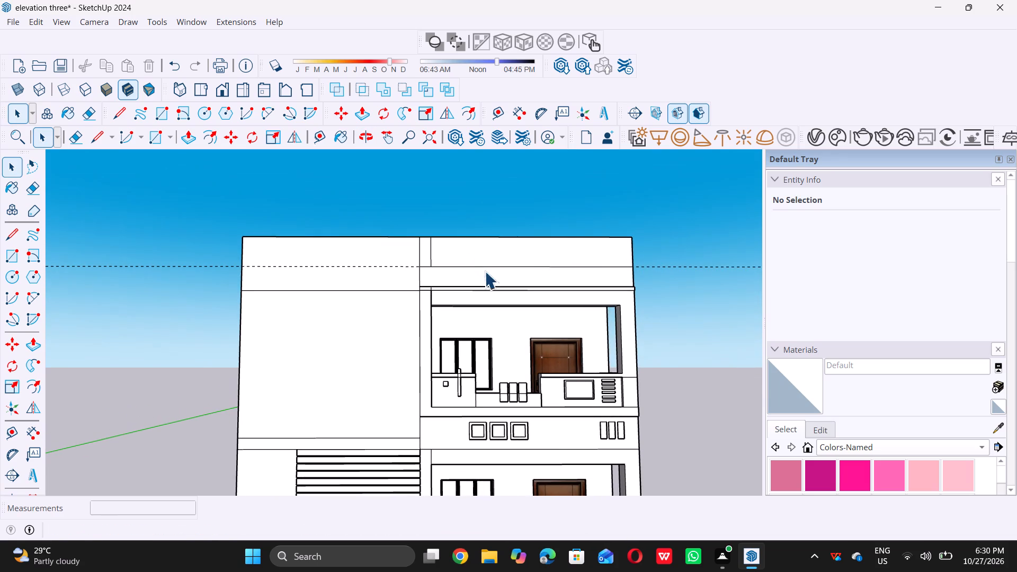
{"action": "scroll", "coordinate": [444, 354], "scroll_direction": "down", "scroll_amount": 5}
{"action": "right_click", "coordinate": [458, 394]}
{"action": "scroll", "coordinate": [458, 395], "scroll_direction": "up", "scroll_amount": 5}
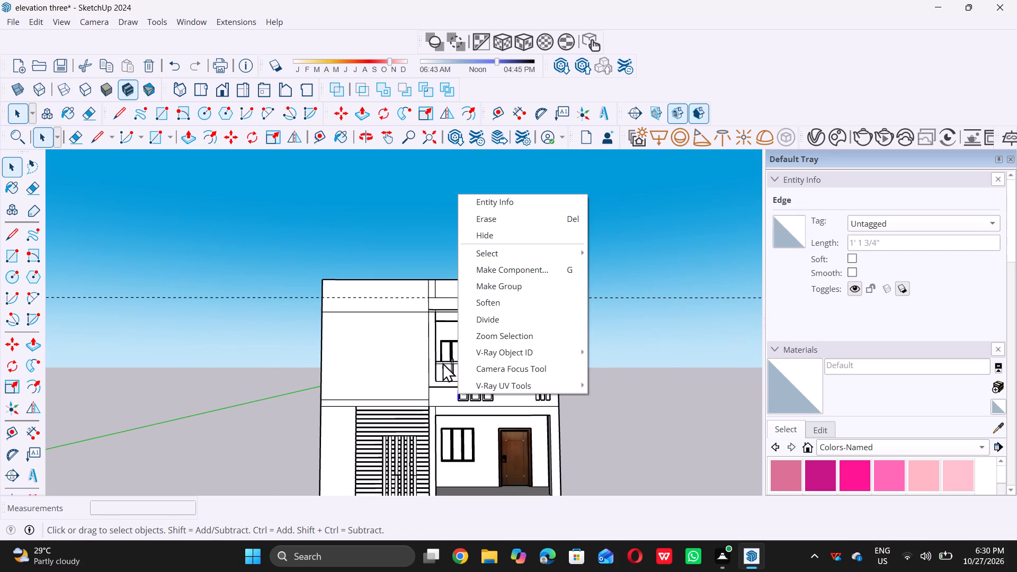
{"action": "left_click", "coordinate": [405, 220]}
Measure the height of the band with the three square frames, from the balcony slab's underside to the line below.
{"action": "scroll", "coordinate": [480, 407], "scroll_direction": "up", "scroll_amount": 9}
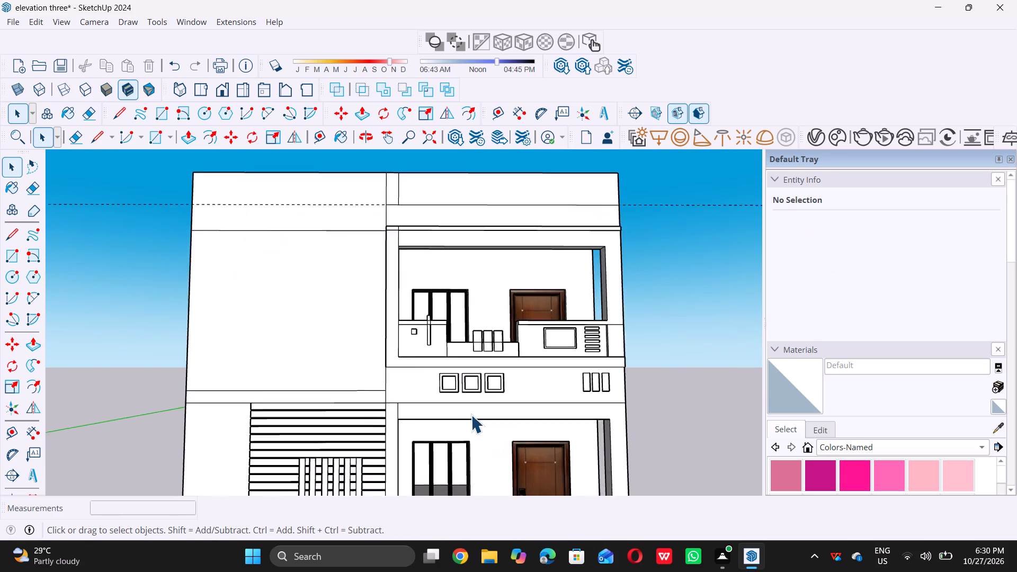
{"action": "scroll", "coordinate": [471, 415], "scroll_direction": "up", "scroll_amount": 1}
{"action": "scroll", "coordinate": [340, 399], "scroll_direction": "up", "scroll_amount": 8}
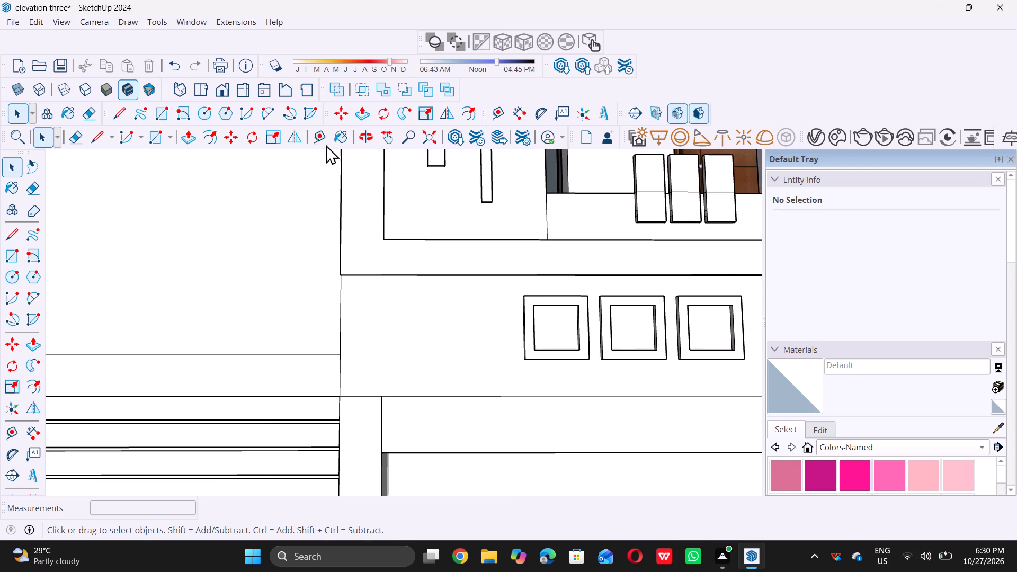
{"action": "left_click", "coordinate": [518, 112]}
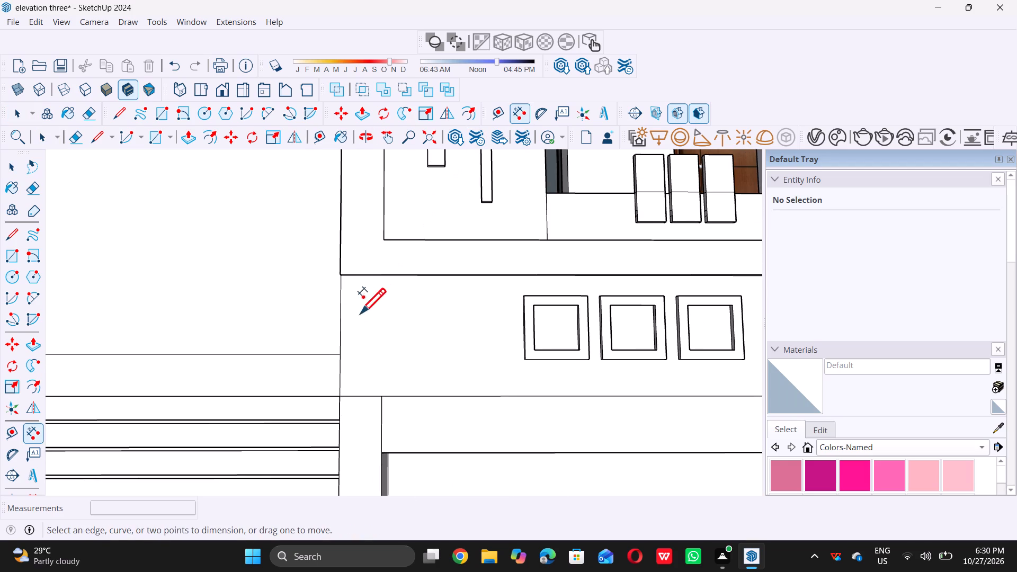
{"action": "scroll", "coordinate": [320, 366], "scroll_direction": "up", "scroll_amount": 8}
{"action": "scroll", "coordinate": [370, 343], "scroll_direction": "down", "scroll_amount": 8}
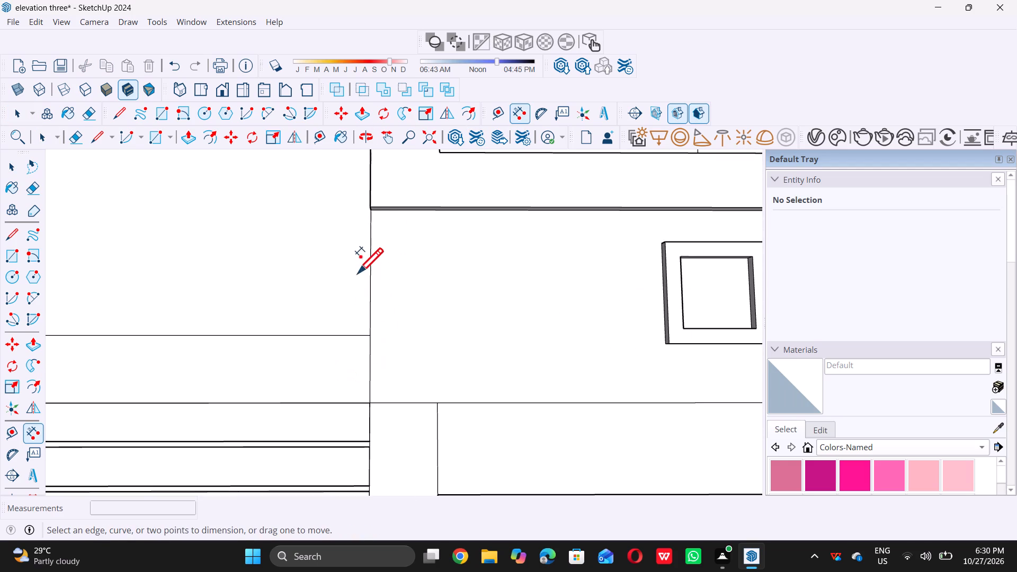
{"action": "scroll", "coordinate": [379, 240], "scroll_direction": "up", "scroll_amount": 8}
{"action": "left_click", "coordinate": [368, 196]}
{"action": "scroll", "coordinate": [368, 196], "scroll_direction": "down", "scroll_amount": 3}
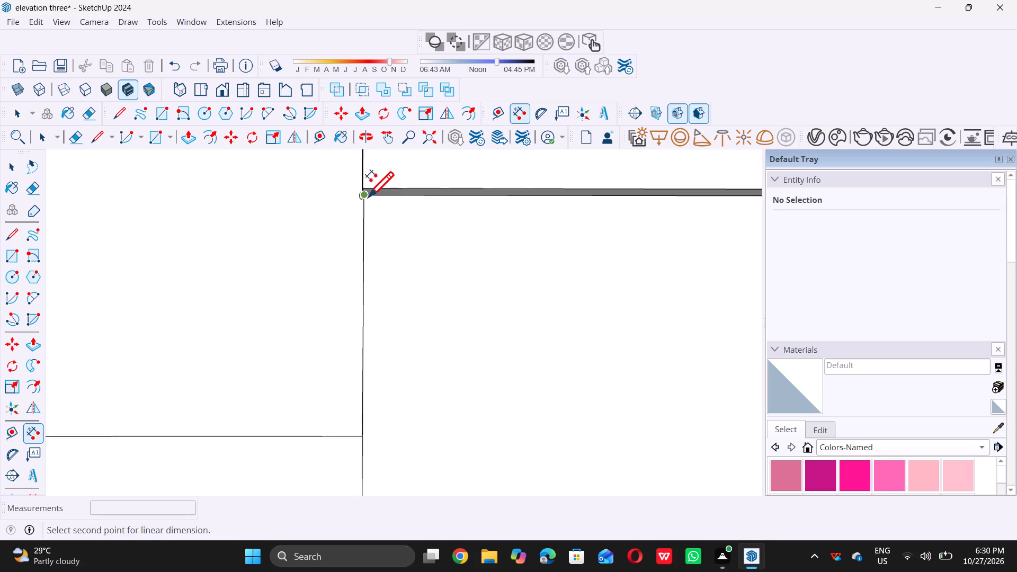
{"action": "scroll", "coordinate": [368, 195], "scroll_direction": "down", "scroll_amount": 8}
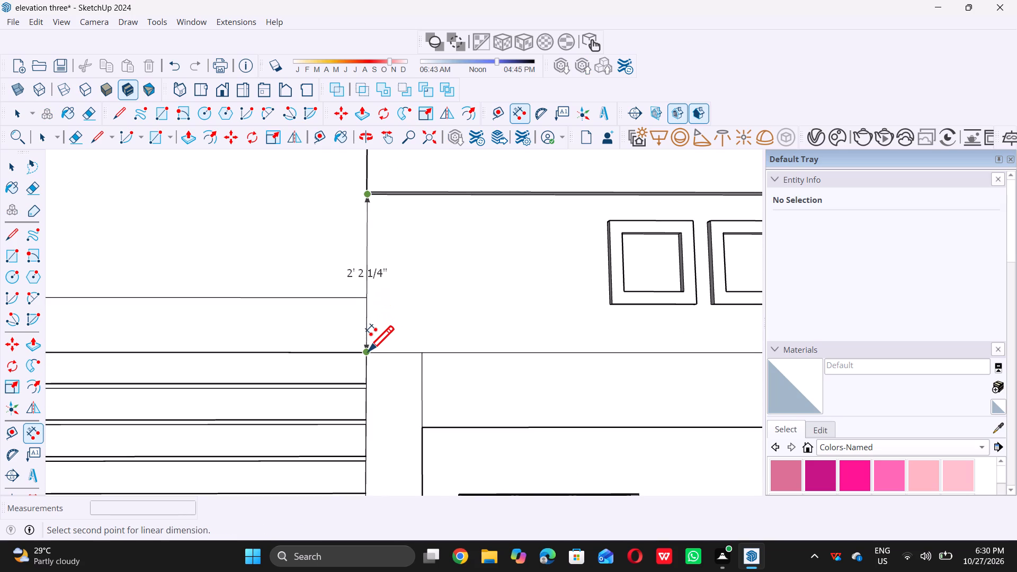
{"action": "key", "text": "space"}
Place a horizontal guide 2' above the ledge over the upper balcony opening, on the parapet face.
{"action": "scroll", "coordinate": [365, 360], "scroll_direction": "down", "scroll_amount": 9}
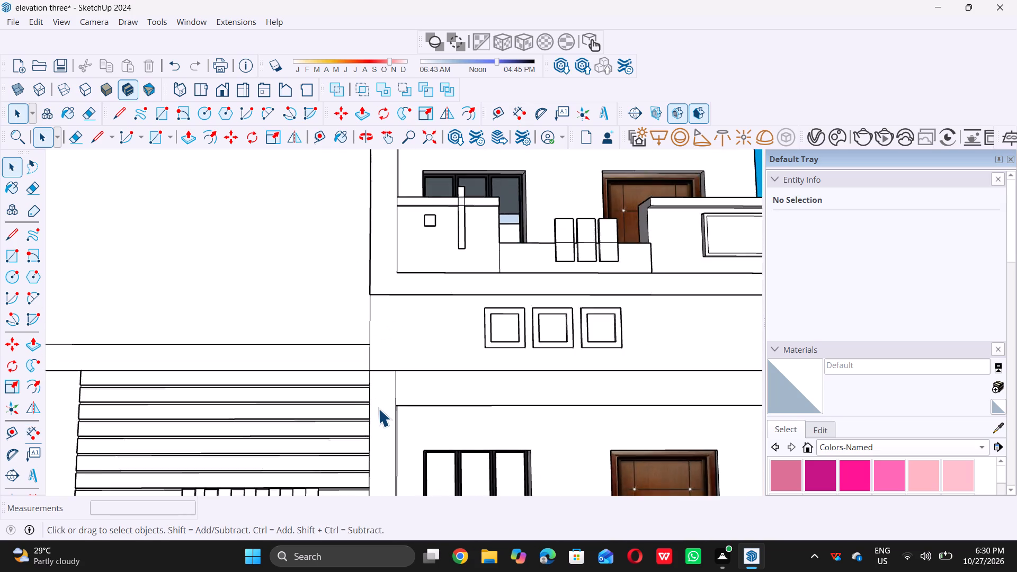
{"action": "scroll", "coordinate": [378, 408], "scroll_direction": "down", "scroll_amount": 9}
{"action": "scroll", "coordinate": [442, 235], "scroll_direction": "up", "scroll_amount": 5}
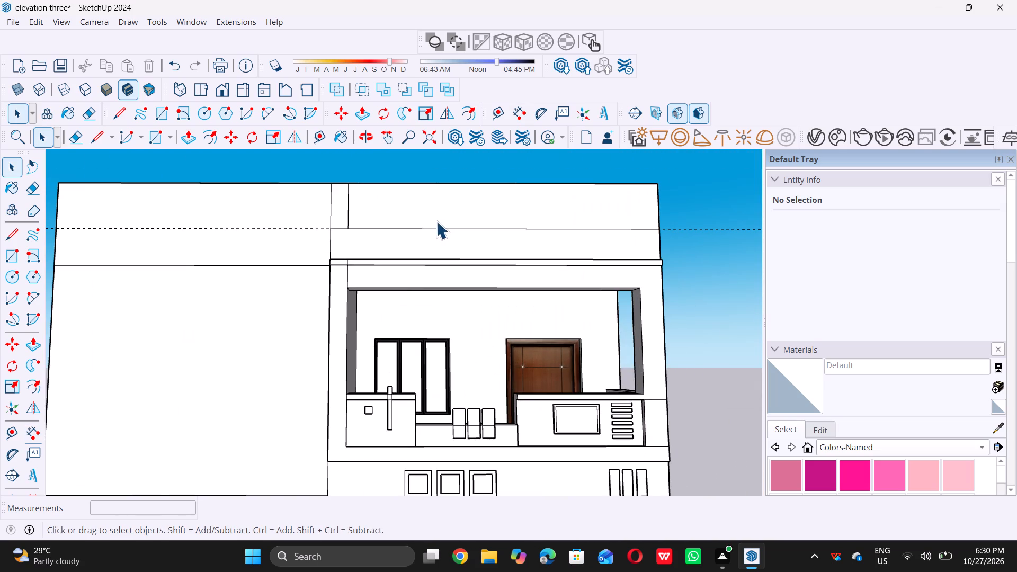
{"action": "scroll", "coordinate": [436, 221], "scroll_direction": "down", "scroll_amount": 4}
{"action": "middle_click_drag", "start_coordinate": [413, 228], "coordinate": [393, 231]}
{"action": "scroll", "coordinate": [402, 225], "scroll_direction": "up", "scroll_amount": 5}
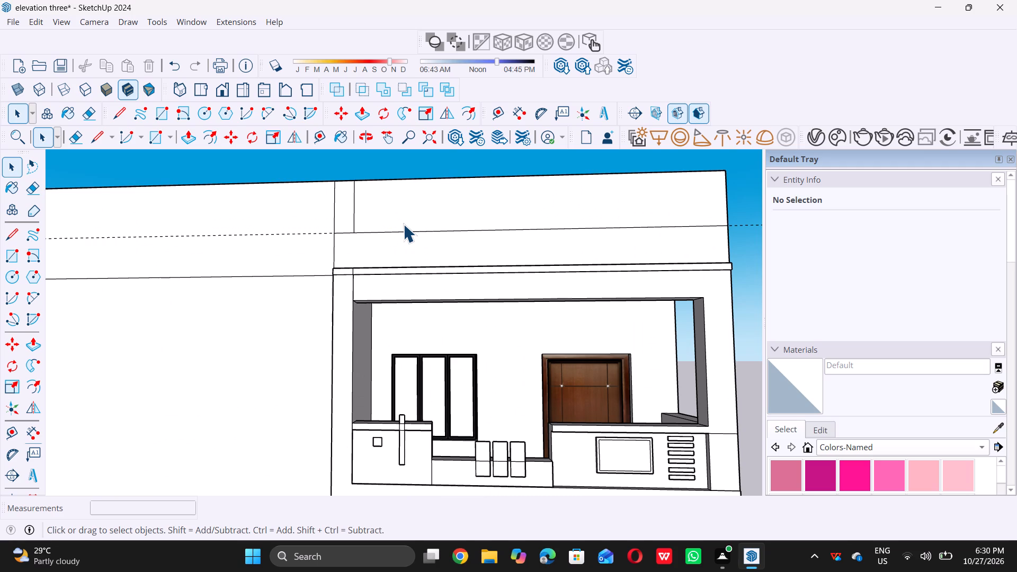
{"action": "key", "text": "t"}
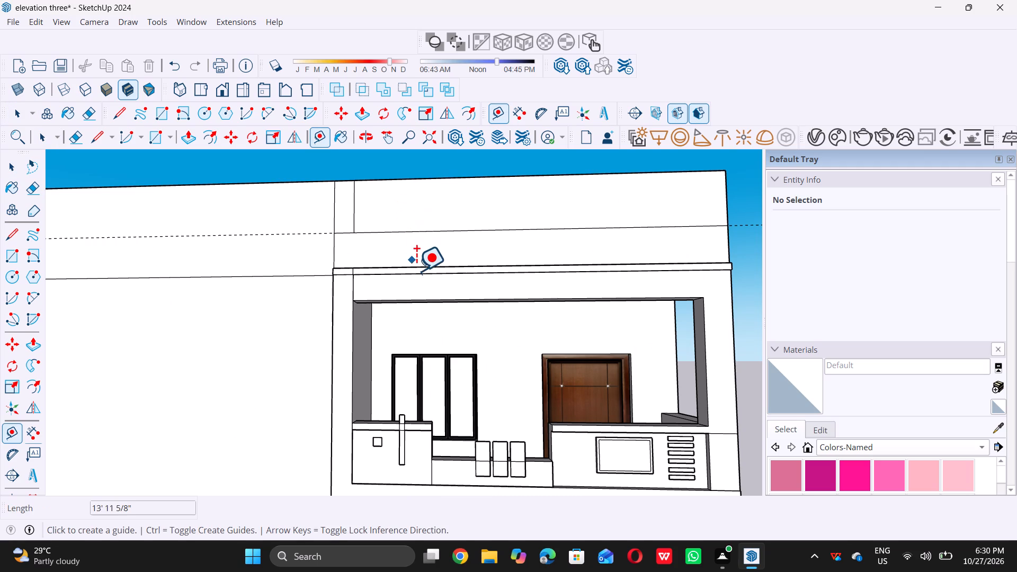
{"action": "scroll", "coordinate": [423, 261], "scroll_direction": "up", "scroll_amount": 9}
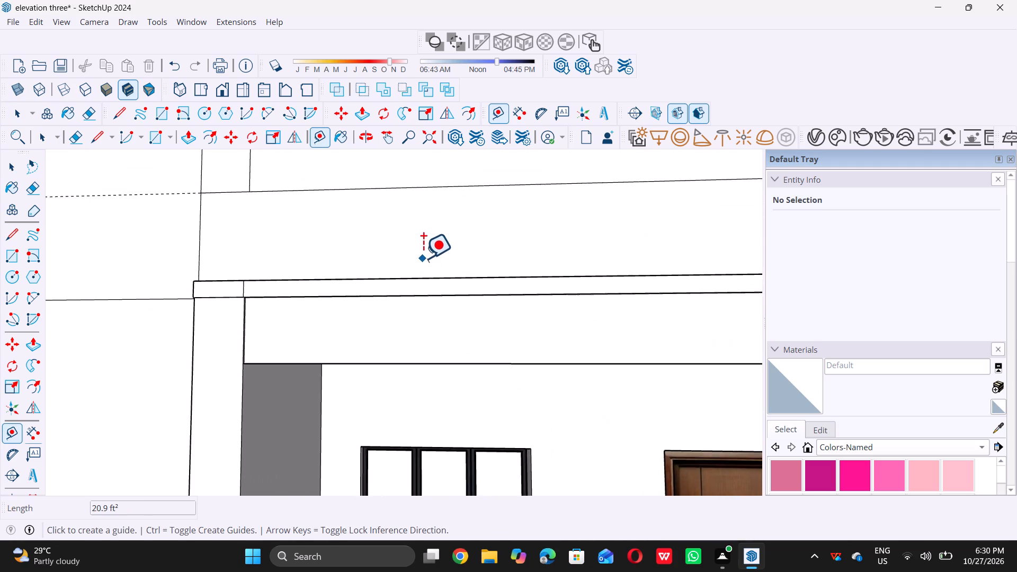
{"action": "middle_click_drag", "start_coordinate": [423, 258], "coordinate": [435, 335]}
{"action": "scroll", "coordinate": [431, 314], "scroll_direction": "up", "scroll_amount": 9}
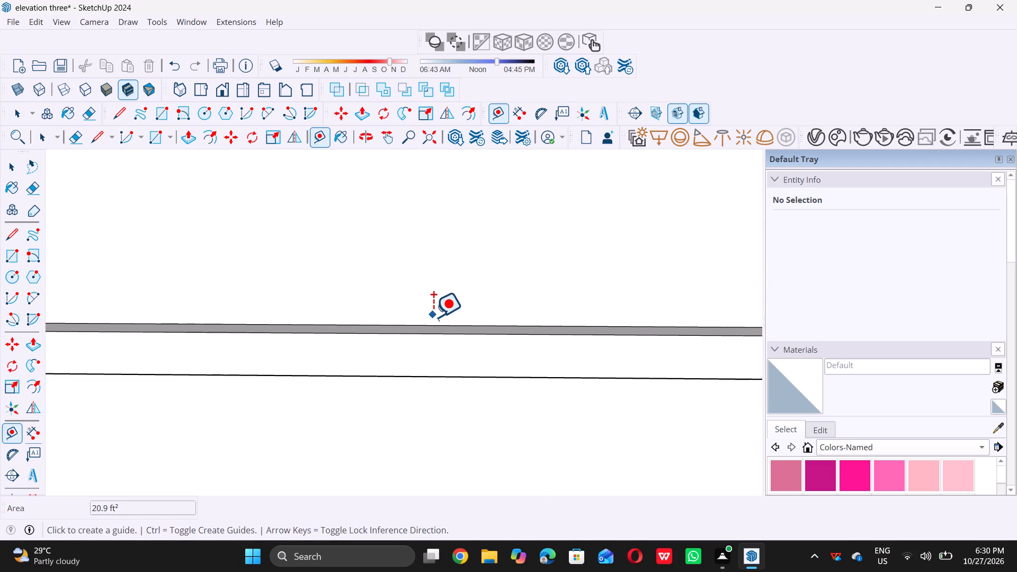
{"action": "left_click", "coordinate": [434, 323]}
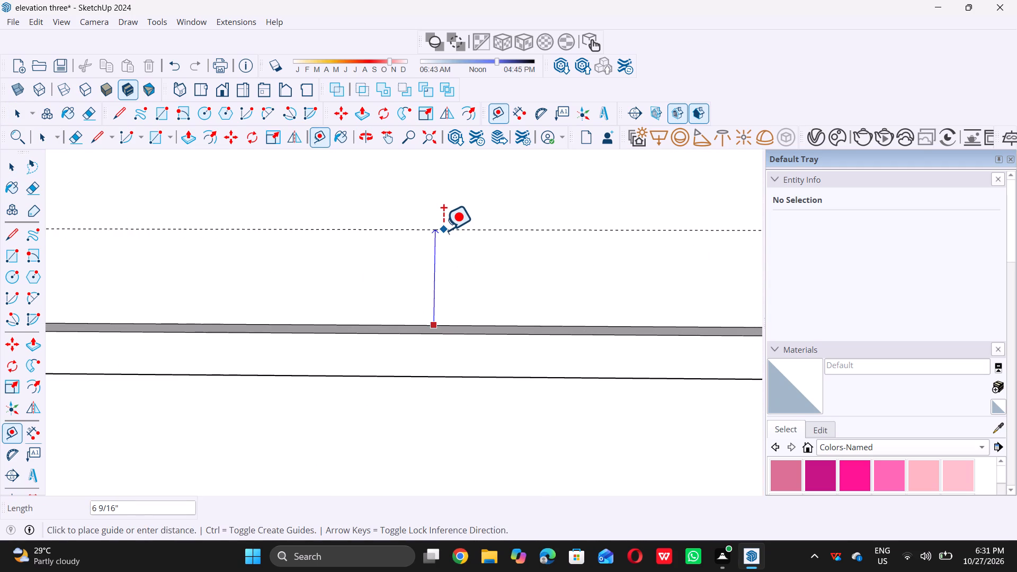
{"action": "key", "text": "2"}
{"action": "key", "text": "apostrophe"}
{"action": "key", "text": "Return"}
Draw a 7" by 14' 9" rectangle across the parapet above the balcony, between the 2' guide and the existing horizontal line.
{"action": "scroll", "coordinate": [470, 290], "scroll_direction": "down", "scroll_amount": 3}
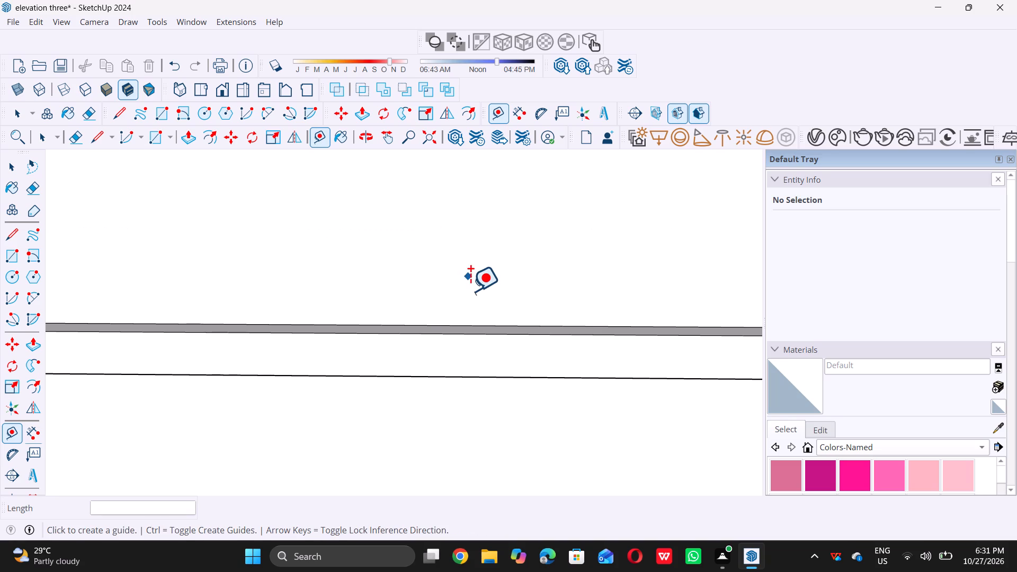
{"action": "scroll", "coordinate": [470, 291], "scroll_direction": "down", "scroll_amount": 20}
{"action": "scroll", "coordinate": [470, 291], "scroll_direction": "down", "scroll_amount": 6}
{"action": "middle_click_drag", "start_coordinate": [465, 305], "coordinate": [452, 242]}
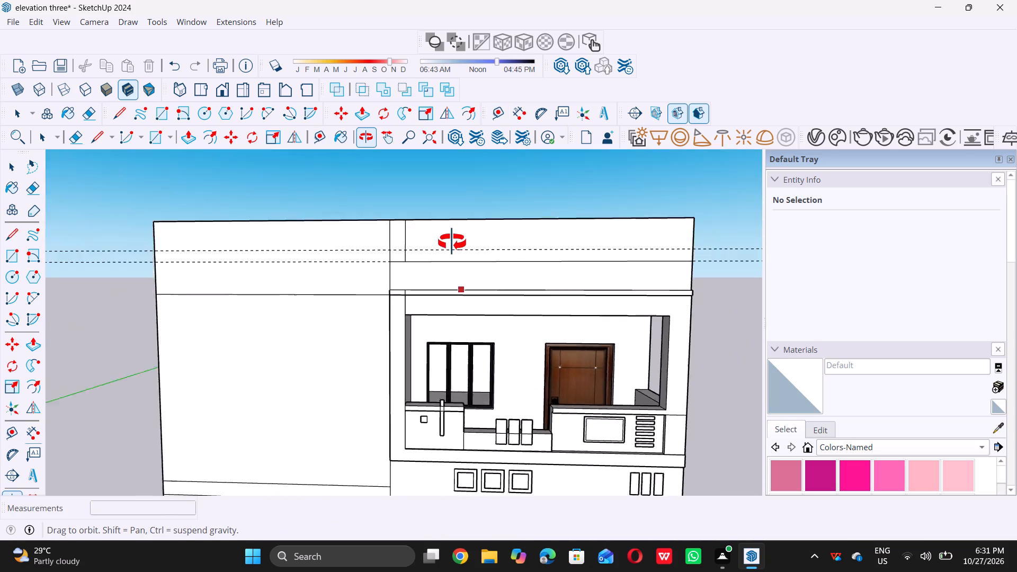
{"action": "middle_click_drag", "start_coordinate": [452, 242], "coordinate": [452, 240]}
{"action": "scroll", "coordinate": [448, 240], "scroll_direction": "down", "scroll_amount": 5}
{"action": "middle_click_drag", "start_coordinate": [454, 253], "coordinate": [455, 252]}
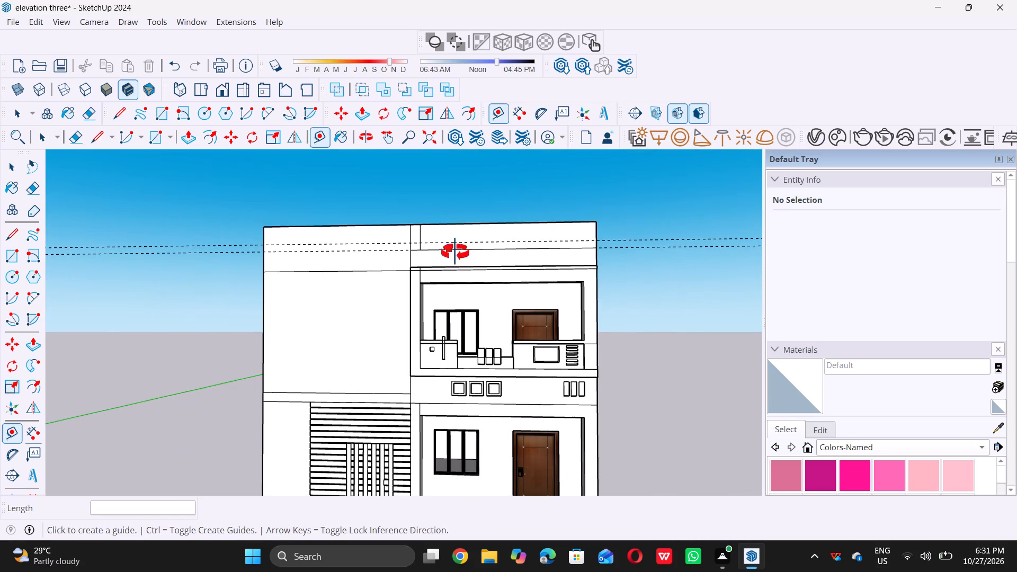
{"action": "middle_click_drag", "start_coordinate": [455, 252], "coordinate": [457, 242]}
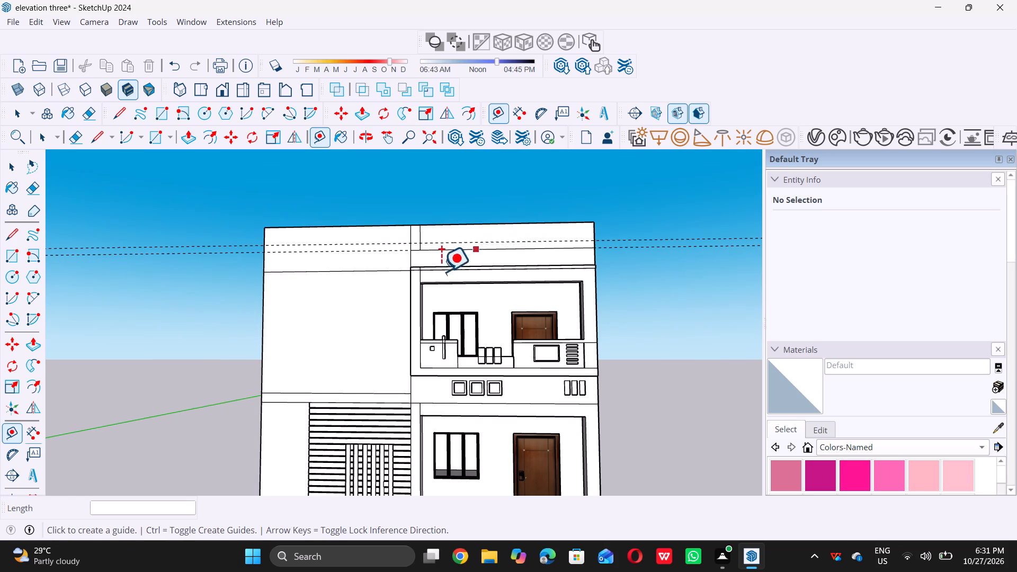
{"action": "scroll", "coordinate": [441, 271], "scroll_direction": "down", "scroll_amount": 4}
{"action": "scroll", "coordinate": [530, 260], "scroll_direction": "up", "scroll_amount": 5}
{"action": "scroll", "coordinate": [419, 244], "scroll_direction": "up", "scroll_amount": 5}
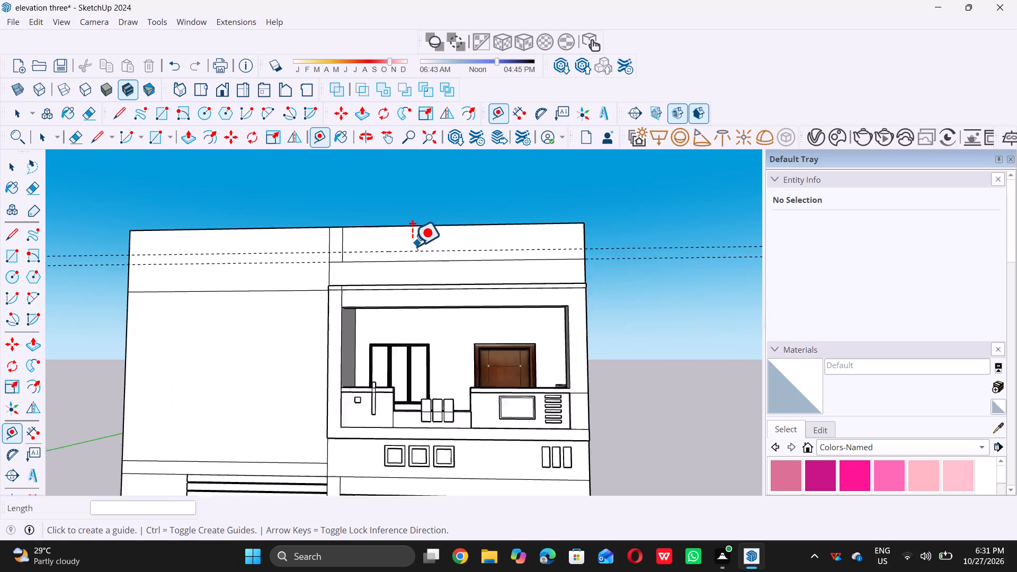
{"action": "key", "text": "space"}
{"action": "key", "text": "r"}
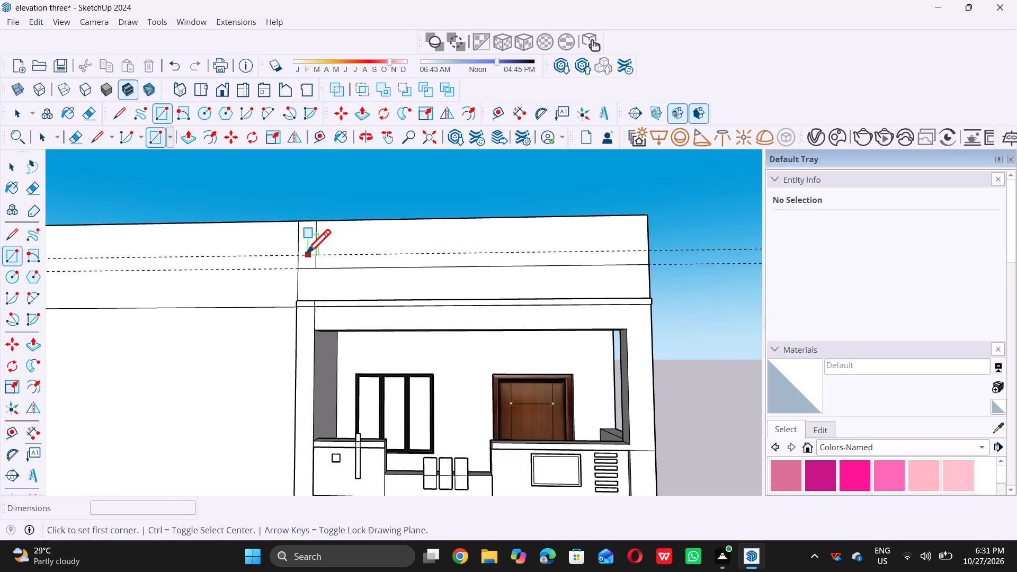
{"action": "left_click", "coordinate": [299, 256]}
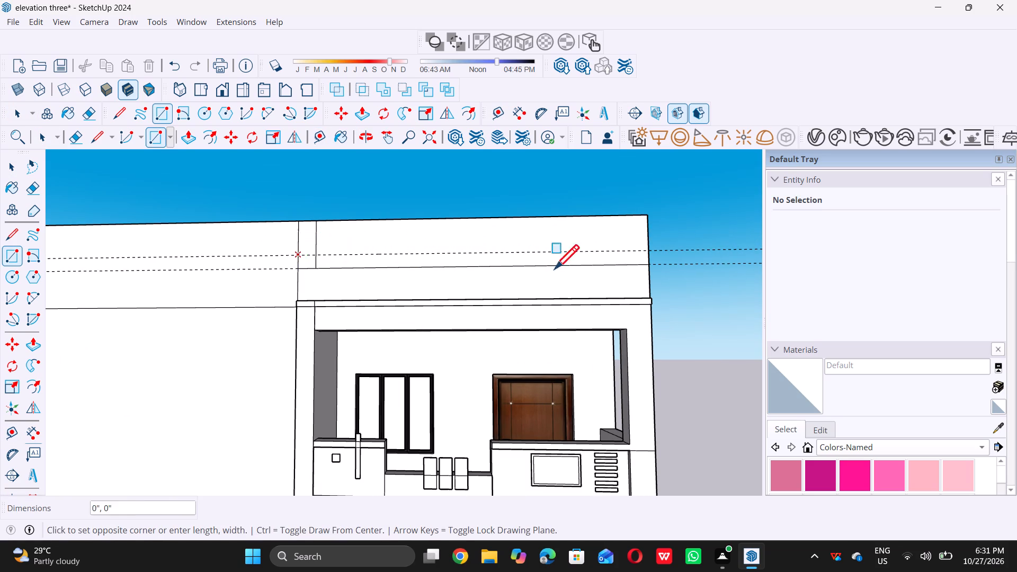
{"action": "double_click", "coordinate": [650, 264]}
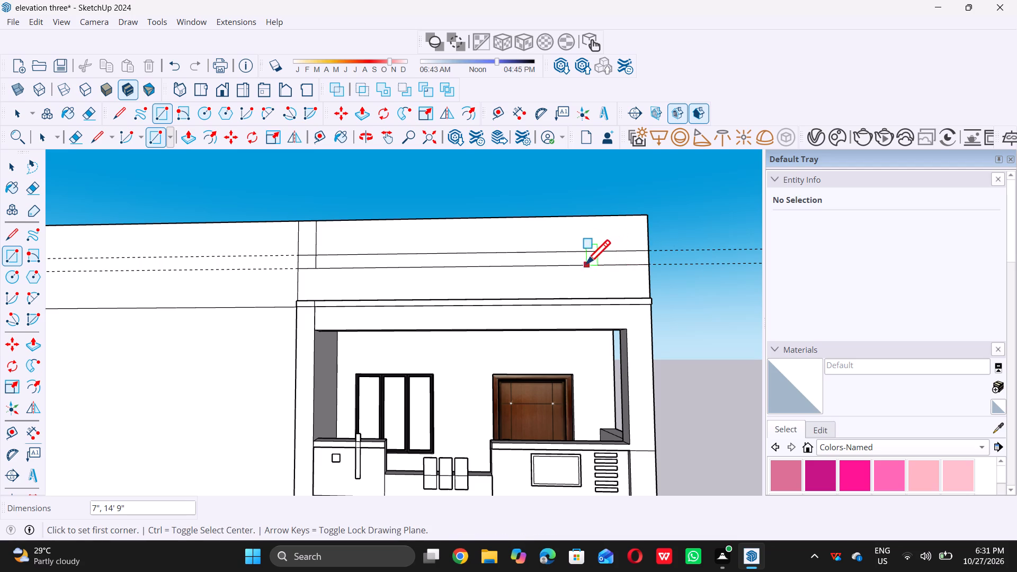
{"action": "key", "text": "space"}
Erase the lower of the two horizontal parapet lines, its matching guide, and the short leftover segments at the narrow vertical strip.
{"action": "scroll", "coordinate": [431, 240], "scroll_direction": "up", "scroll_amount": 4}
{"action": "middle_click_drag", "start_coordinate": [277, 260], "coordinate": [301, 258]}
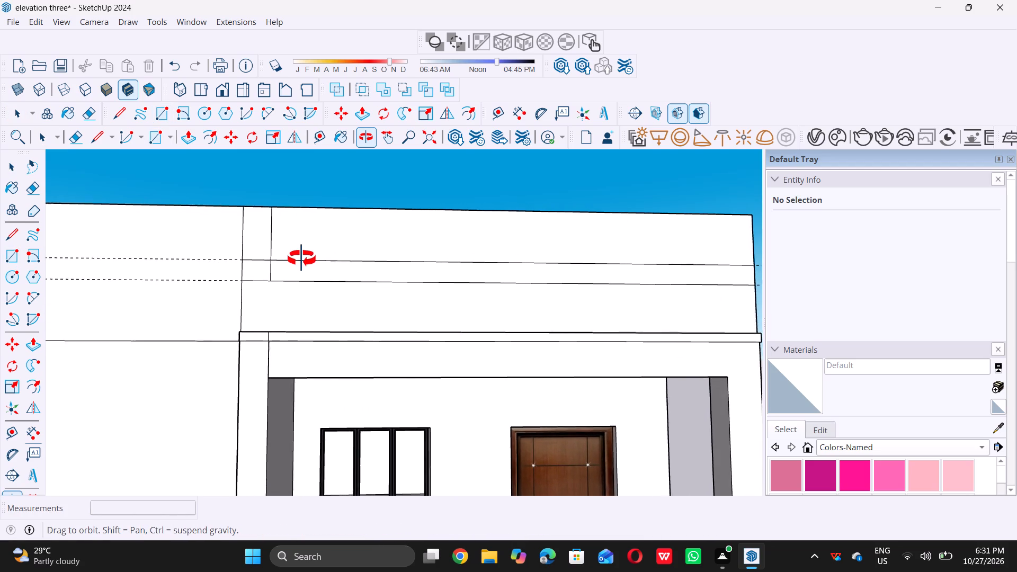
{"action": "middle_click_drag", "start_coordinate": [301, 258], "coordinate": [301, 259]}
{"action": "key", "text": "e"}
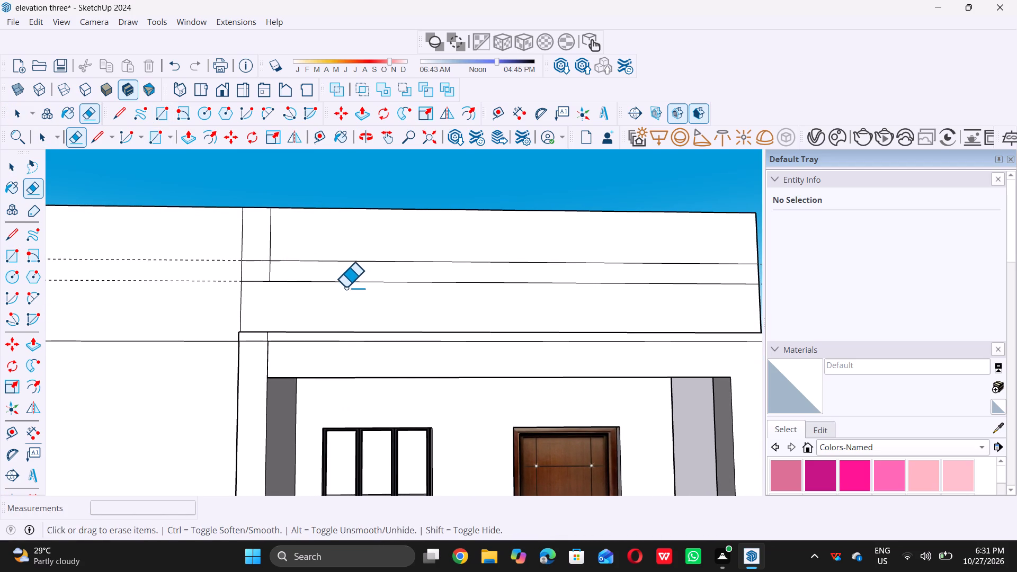
{"action": "double_click", "coordinate": [351, 281]}
{"action": "scroll", "coordinate": [270, 276], "scroll_direction": "up", "scroll_amount": 4}
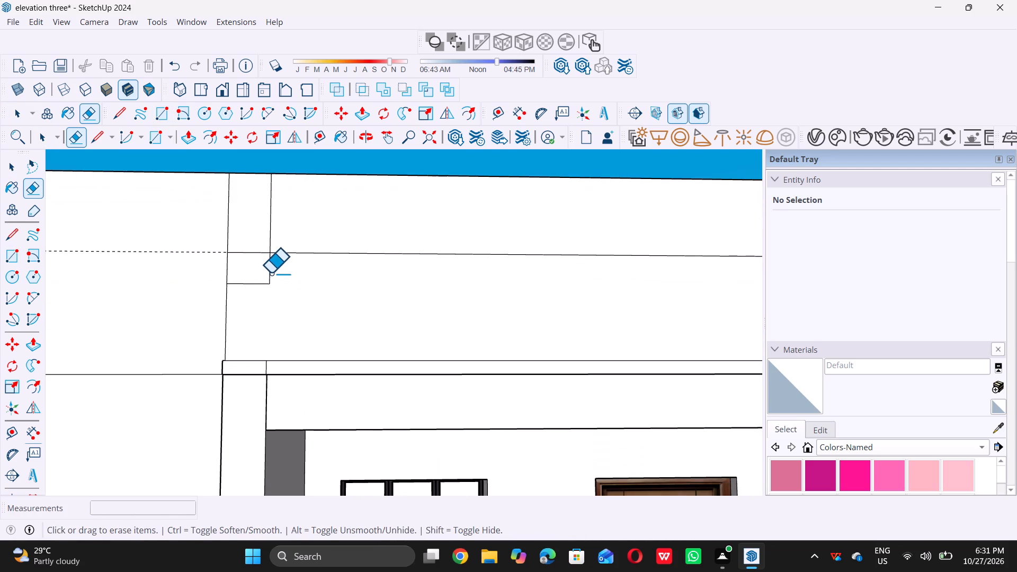
{"action": "left_click", "coordinate": [269, 272]}
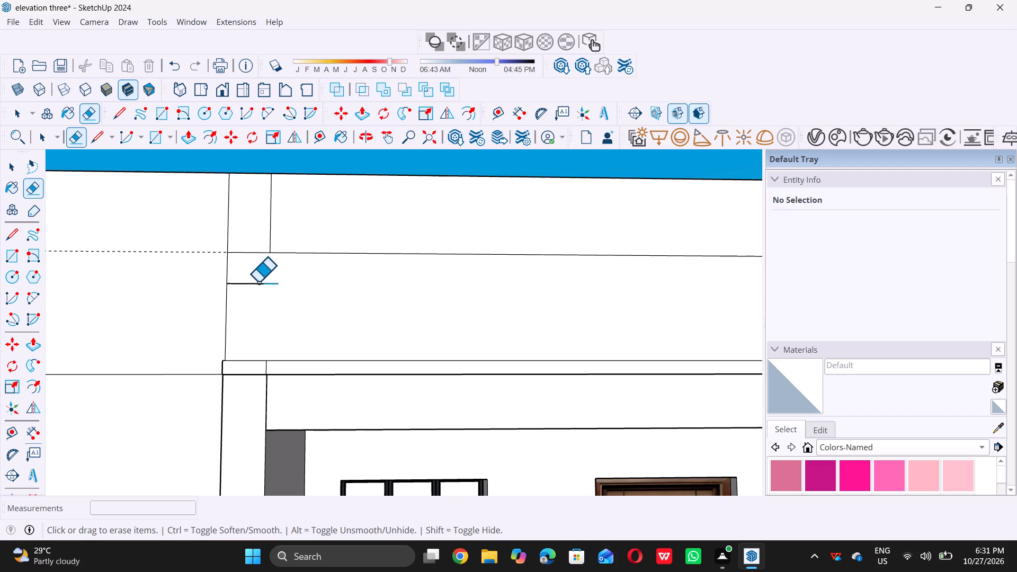
{"action": "left_click", "coordinate": [258, 282]}
{"action": "key", "text": "space"}
Examine the whole front elevation, comparing the parapet above the upper balcony with the band between the storeys.
{"action": "scroll", "coordinate": [323, 309], "scroll_direction": "down", "scroll_amount": 14}
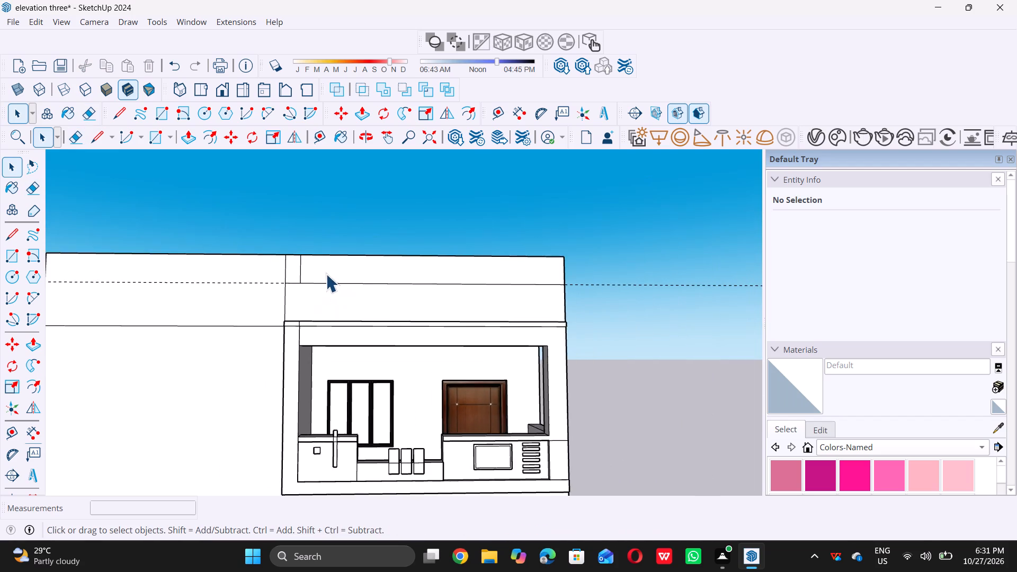
{"action": "scroll", "coordinate": [326, 274], "scroll_direction": "down", "scroll_amount": 1}
{"action": "scroll", "coordinate": [363, 242], "scroll_direction": "down", "scroll_amount": 2}
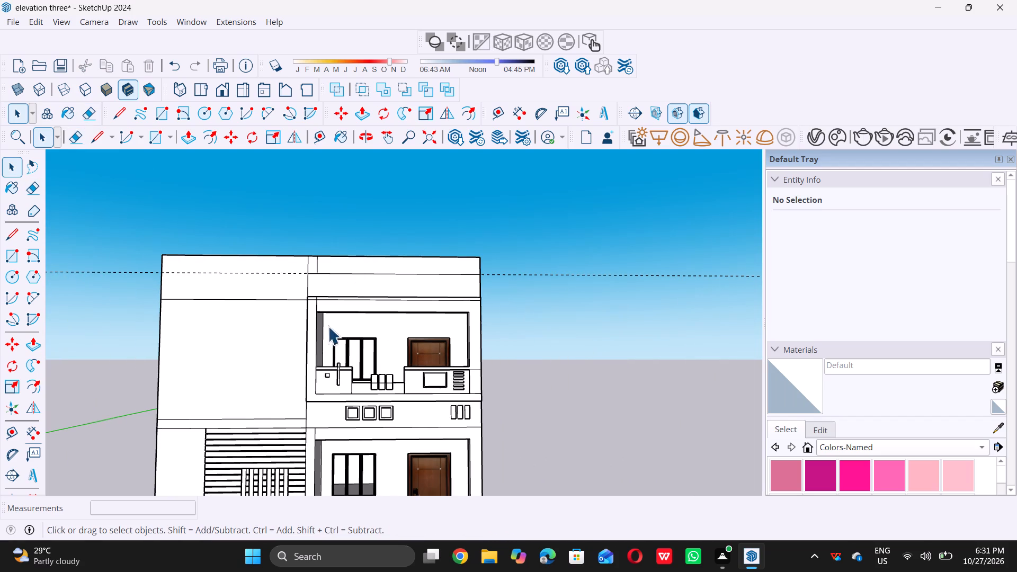
{"action": "middle_click_drag", "start_coordinate": [313, 377], "coordinate": [408, 421]}
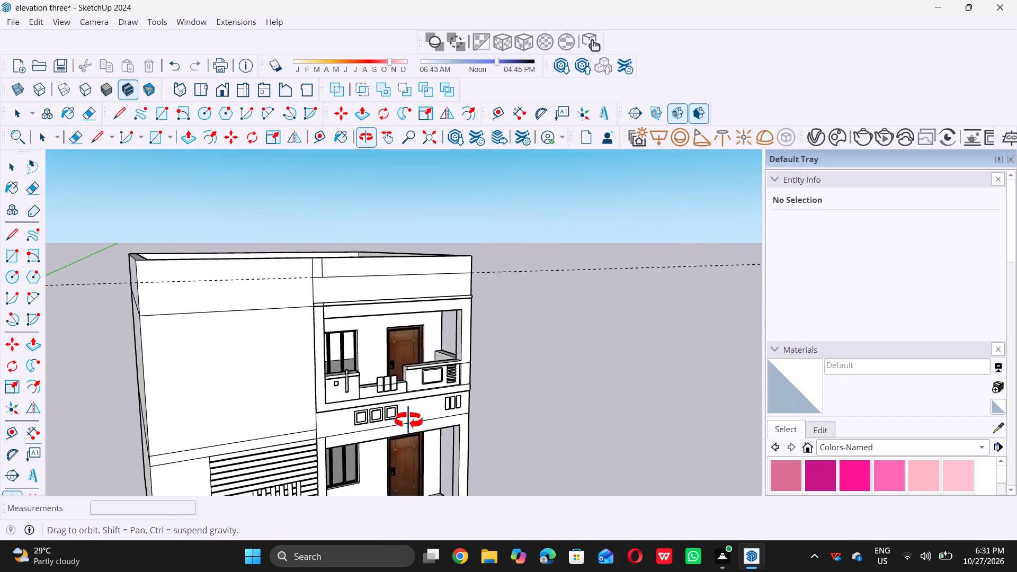
{"action": "middle_click_drag", "start_coordinate": [408, 421], "coordinate": [333, 368]}
{"action": "scroll", "coordinate": [335, 361], "scroll_direction": "down", "scroll_amount": 5}
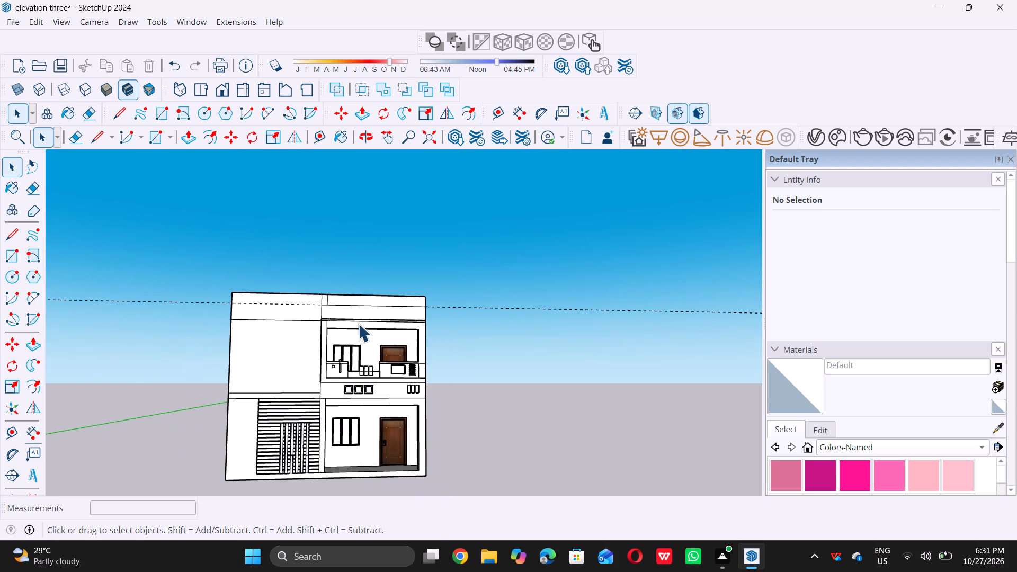
{"action": "middle_click_drag", "start_coordinate": [339, 376], "coordinate": [351, 388]}
Place vertical guides along the left and right outer edges of the first square frame on the band below the balcony.
{"action": "scroll", "coordinate": [348, 387], "scroll_direction": "up", "scroll_amount": 2}
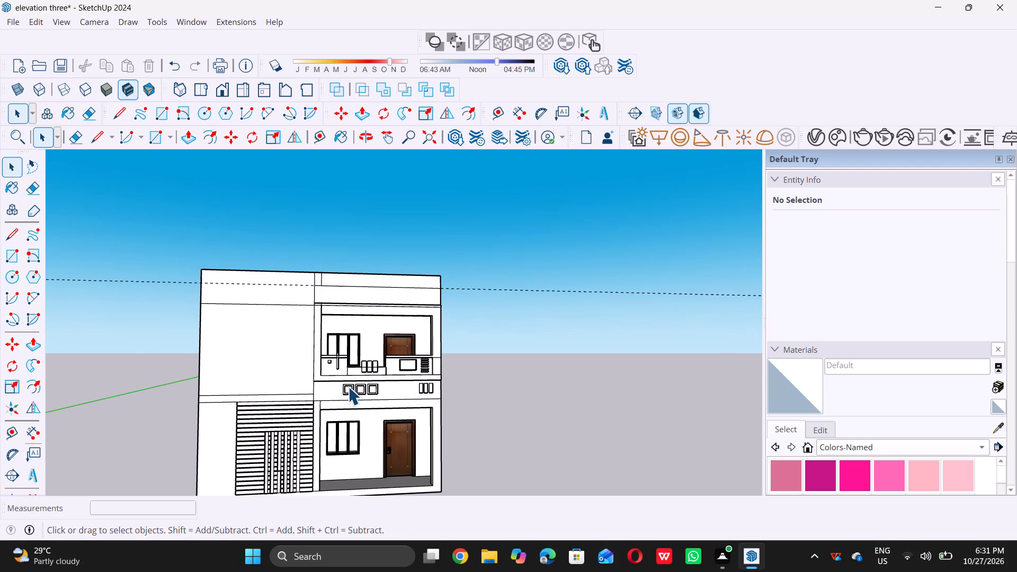
{"action": "scroll", "coordinate": [348, 387], "scroll_direction": "up", "scroll_amount": 8}
{"action": "scroll", "coordinate": [343, 397], "scroll_direction": "down", "scroll_amount": 6}
{"action": "middle_click_drag", "start_coordinate": [340, 400], "coordinate": [298, 385]}
{"action": "scroll", "coordinate": [318, 389], "scroll_direction": "up", "scroll_amount": 11}
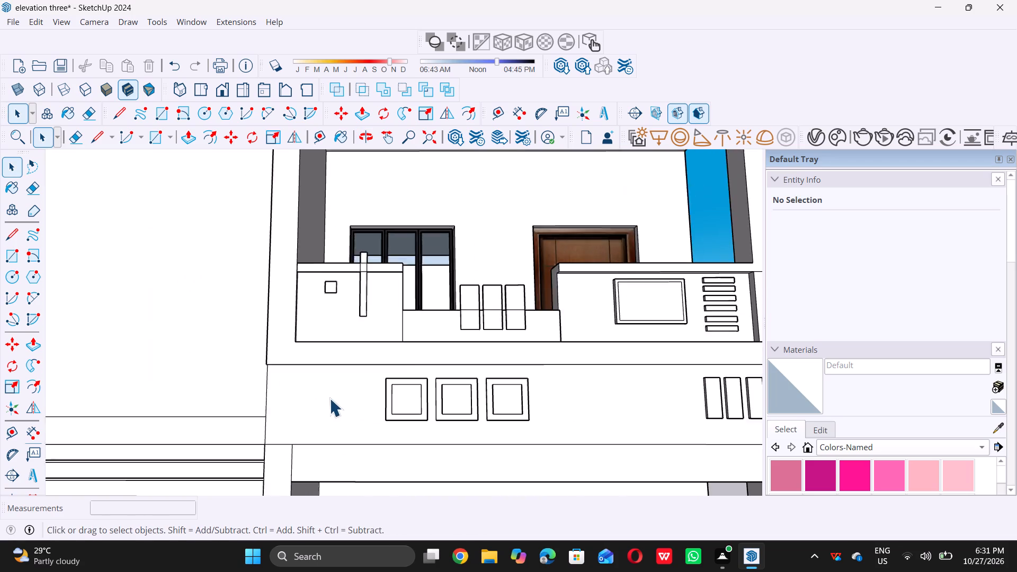
{"action": "scroll", "coordinate": [329, 398], "scroll_direction": "up", "scroll_amount": 5}
{"action": "middle_click_drag", "start_coordinate": [350, 408], "coordinate": [467, 439]}
{"action": "scroll", "coordinate": [443, 416], "scroll_direction": "up", "scroll_amount": 9}
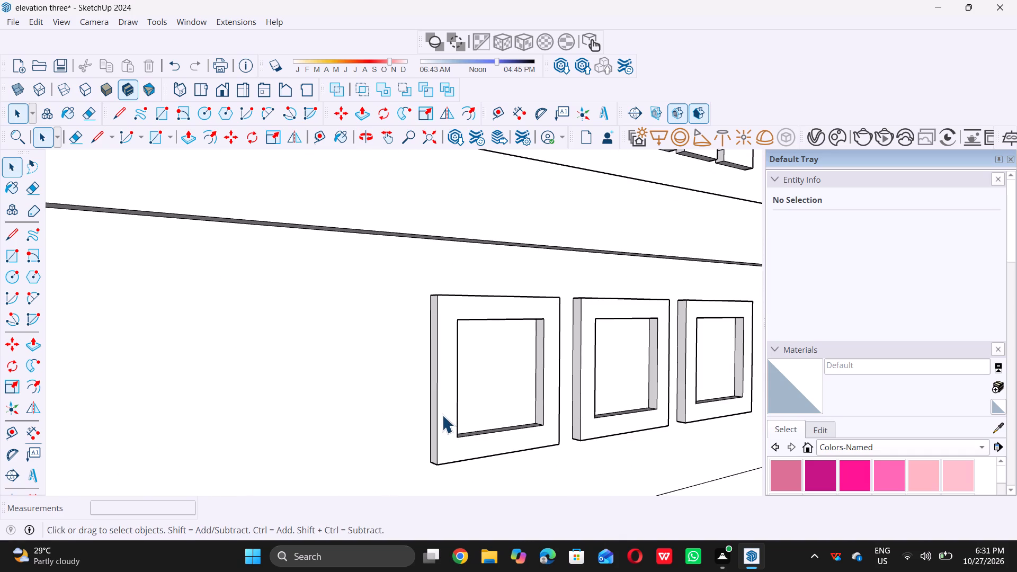
{"action": "key", "text": "t"}
{"action": "scroll", "coordinate": [426, 369], "scroll_direction": "up", "scroll_amount": 4}
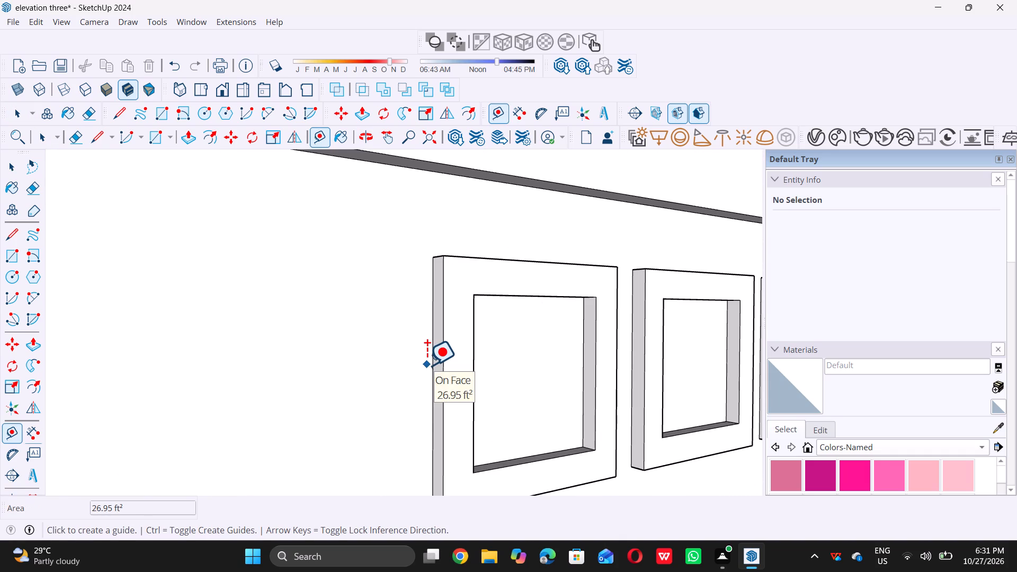
{"action": "triple_click", "coordinate": [431, 367]}
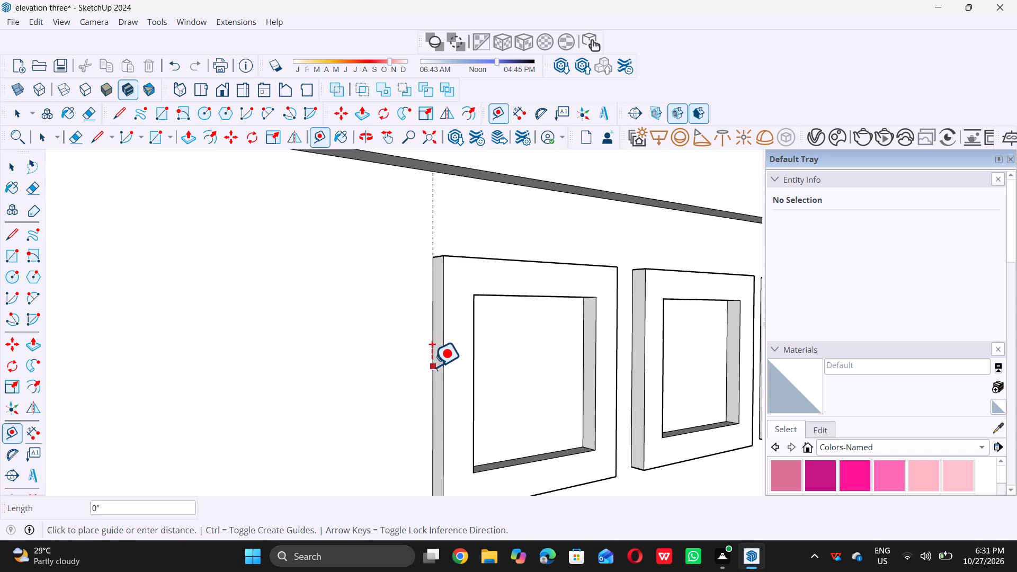
{"action": "scroll", "coordinate": [431, 367], "scroll_direction": "up", "scroll_amount": 1}
{"action": "scroll", "coordinate": [430, 370], "scroll_direction": "down", "scroll_amount": 9}
{"action": "middle_click_drag", "start_coordinate": [539, 368], "coordinate": [351, 360]}
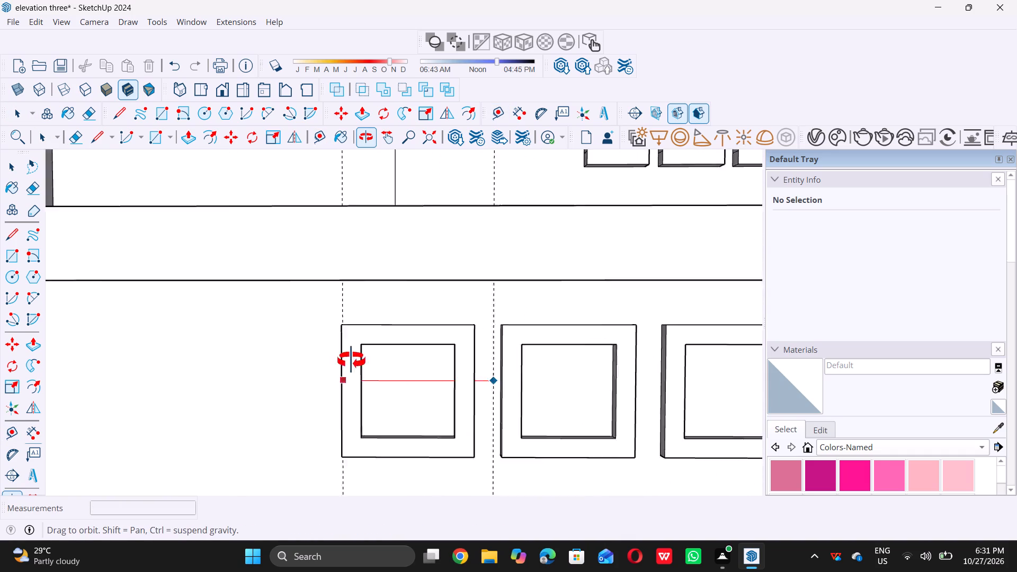
{"action": "middle_click_drag", "start_coordinate": [351, 360], "coordinate": [304, 359]}
{"action": "scroll", "coordinate": [343, 362], "scroll_direction": "up", "scroll_amount": 4}
{"action": "scroll", "coordinate": [397, 376], "scroll_direction": "up", "scroll_amount": 7}
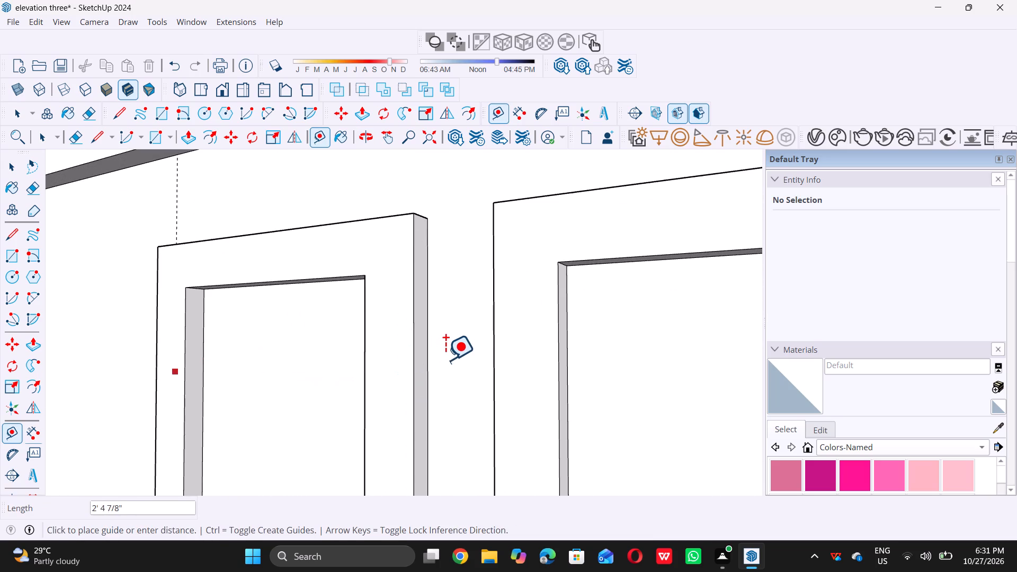
{"action": "double_click", "coordinate": [425, 363]}
Place vertical guides along both outer edges of the second square frame, the first one 2 7/8" from the first frame's right guide.
{"action": "middle_click", "coordinate": [440, 369]}
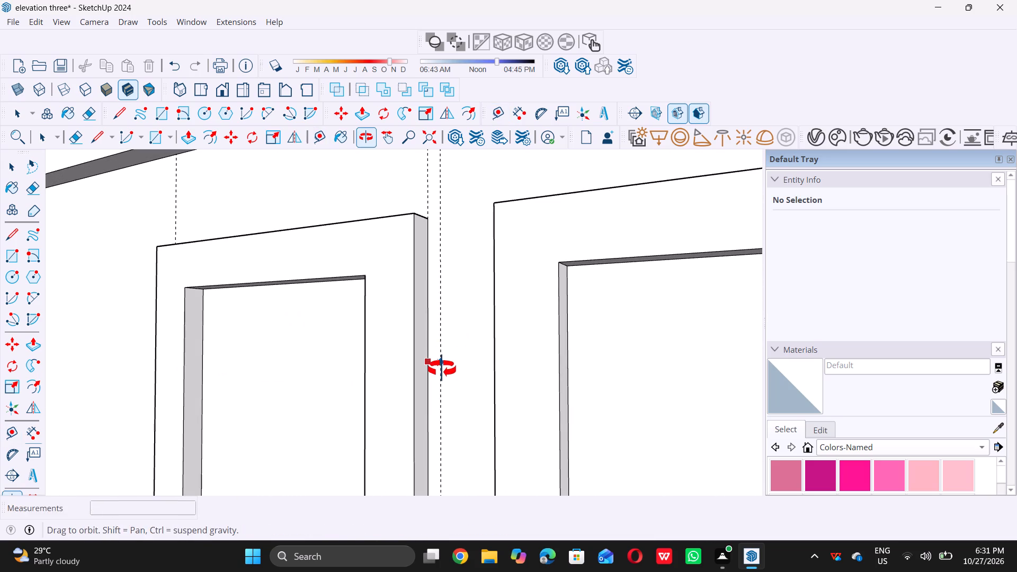
{"action": "middle_click_drag", "start_coordinate": [463, 354], "coordinate": [593, 377]}
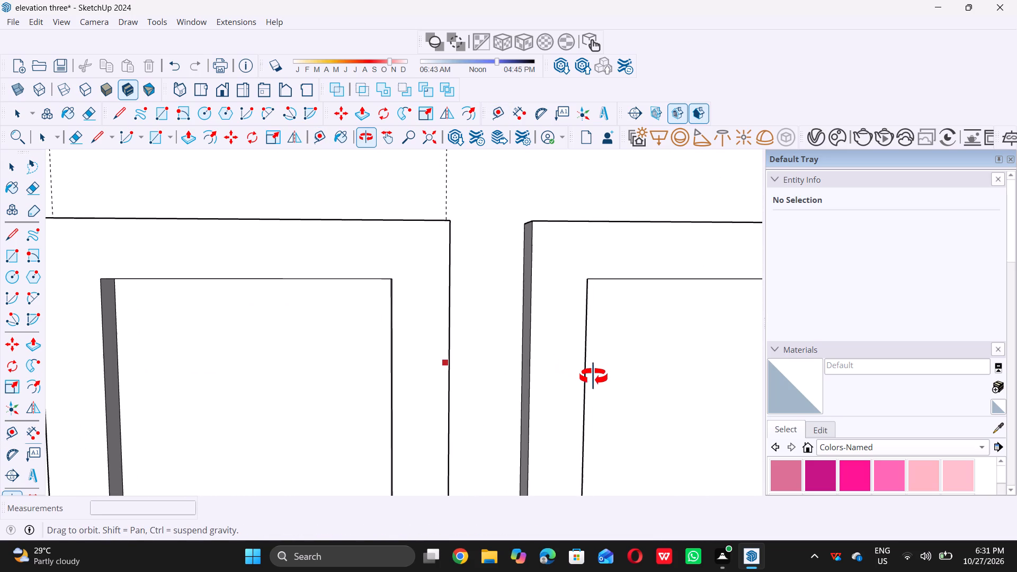
{"action": "middle_click_drag", "start_coordinate": [593, 377], "coordinate": [594, 377]}
{"action": "scroll", "coordinate": [539, 359], "scroll_direction": "up", "scroll_amount": 3}
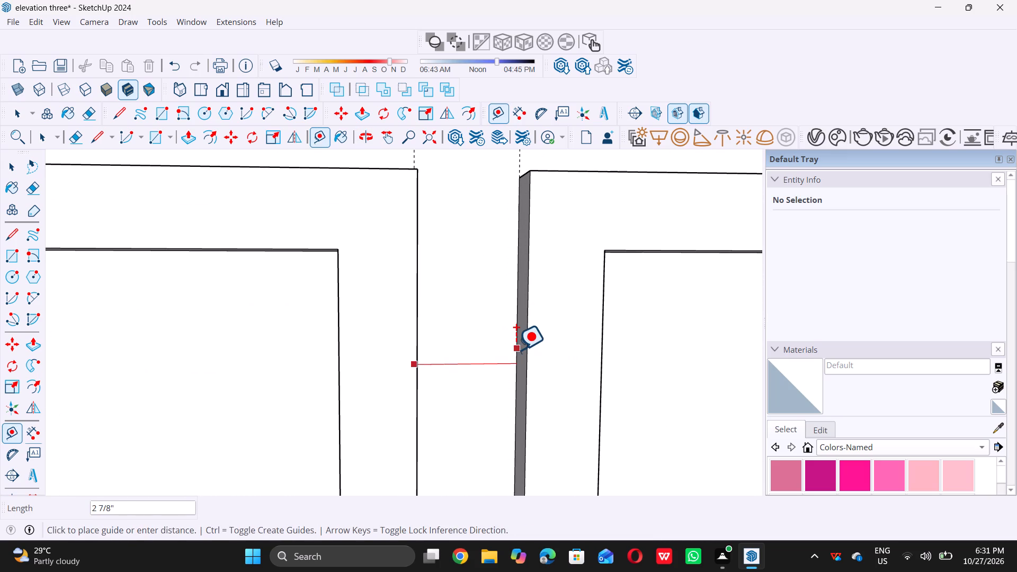
{"action": "double_click", "coordinate": [515, 350]}
{"action": "scroll", "coordinate": [500, 351], "scroll_direction": "down", "scroll_amount": 11}
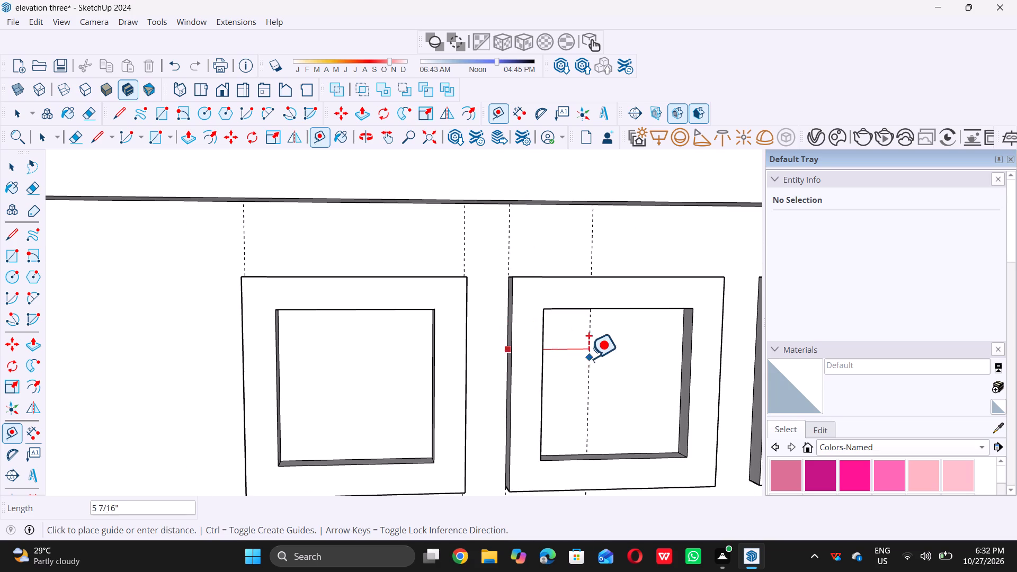
{"action": "middle_click_drag", "start_coordinate": [588, 358], "coordinate": [459, 346]}
{"action": "scroll", "coordinate": [526, 363], "scroll_direction": "up", "scroll_amount": 7}
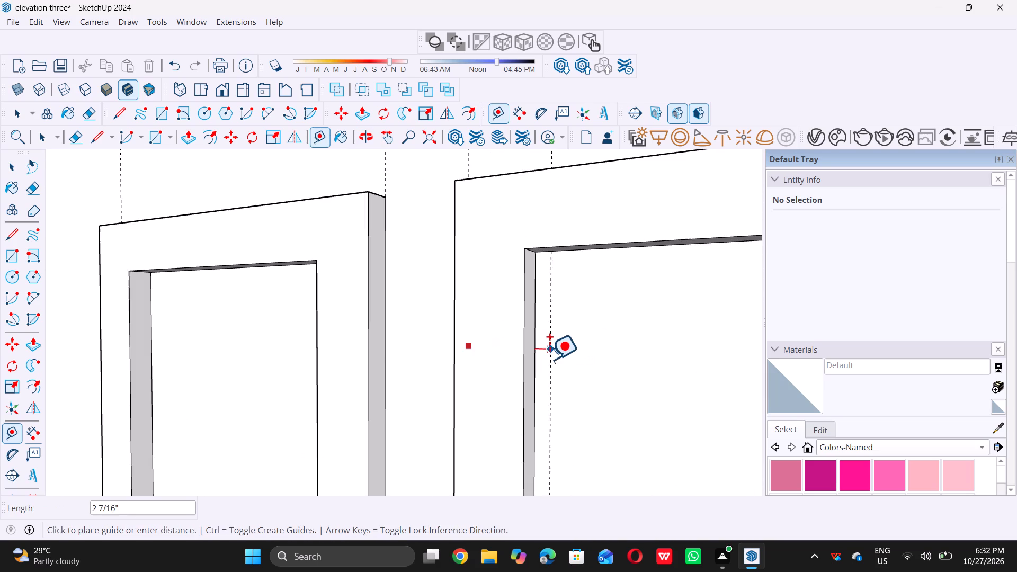
{"action": "scroll", "coordinate": [552, 351], "scroll_direction": "down", "scroll_amount": 7}
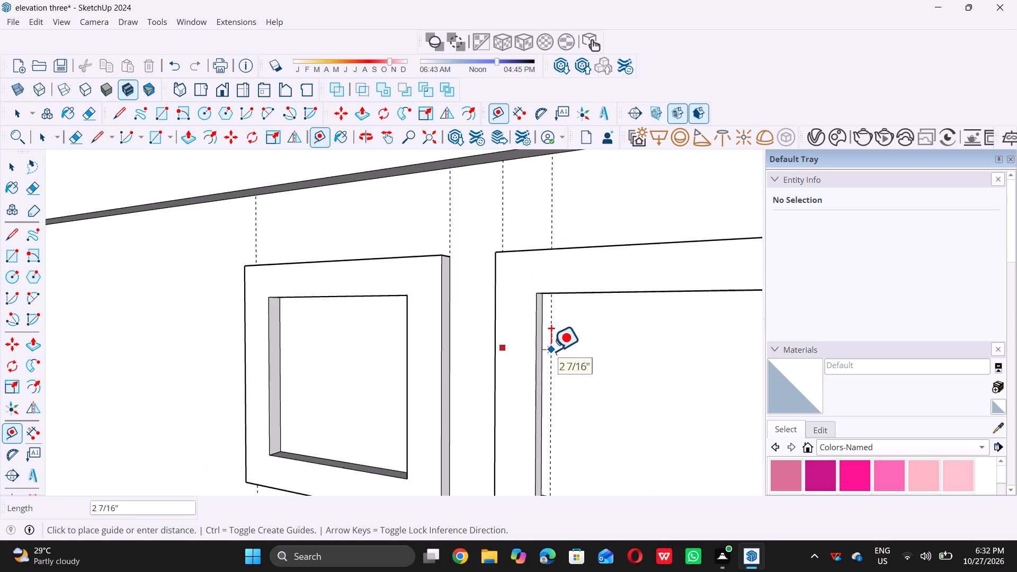
{"action": "scroll", "coordinate": [550, 351], "scroll_direction": "down", "scroll_amount": 16}
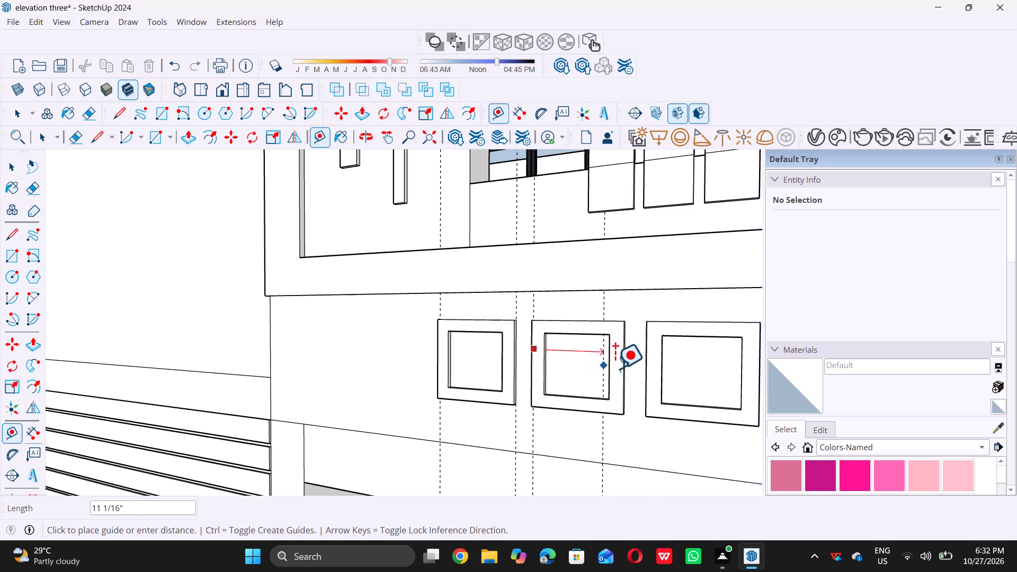
{"action": "middle_click_drag", "start_coordinate": [638, 374], "coordinate": [593, 361]}
{"action": "scroll", "coordinate": [594, 361], "scroll_direction": "up", "scroll_amount": 8}
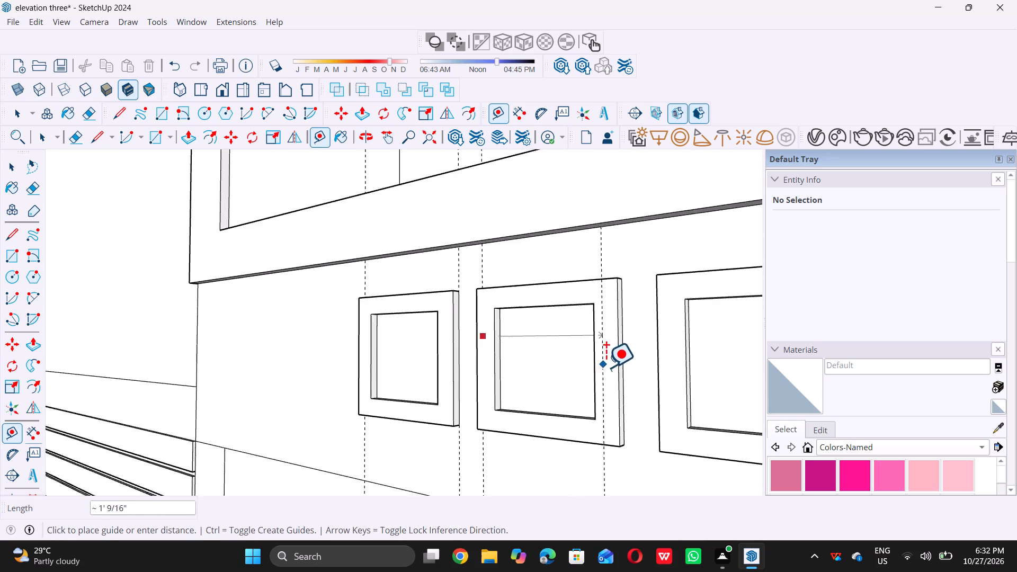
{"action": "scroll", "coordinate": [606, 367], "scroll_direction": "up", "scroll_amount": 6}
{"action": "double_click", "coordinate": [638, 371]}
Place vertical guides along both outer edges of the third square frame, the right one 1' 4 13/16" from the second frame's right guide.
{"action": "scroll", "coordinate": [599, 352], "scroll_direction": "down", "scroll_amount": 4}
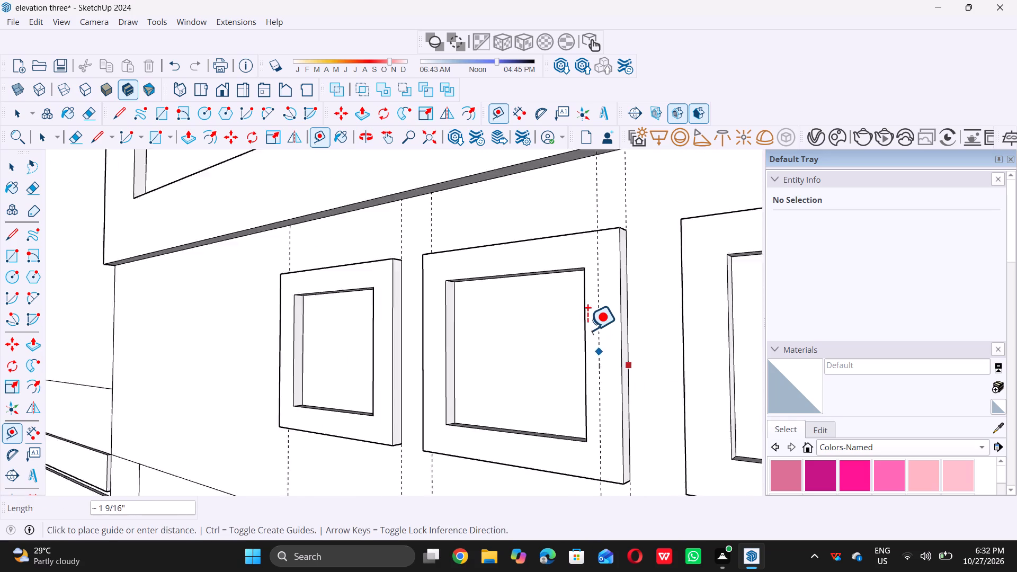
{"action": "scroll", "coordinate": [587, 330], "scroll_direction": "down", "scroll_amount": 20}
{"action": "scroll", "coordinate": [668, 337], "scroll_direction": "up", "scroll_amount": 2}
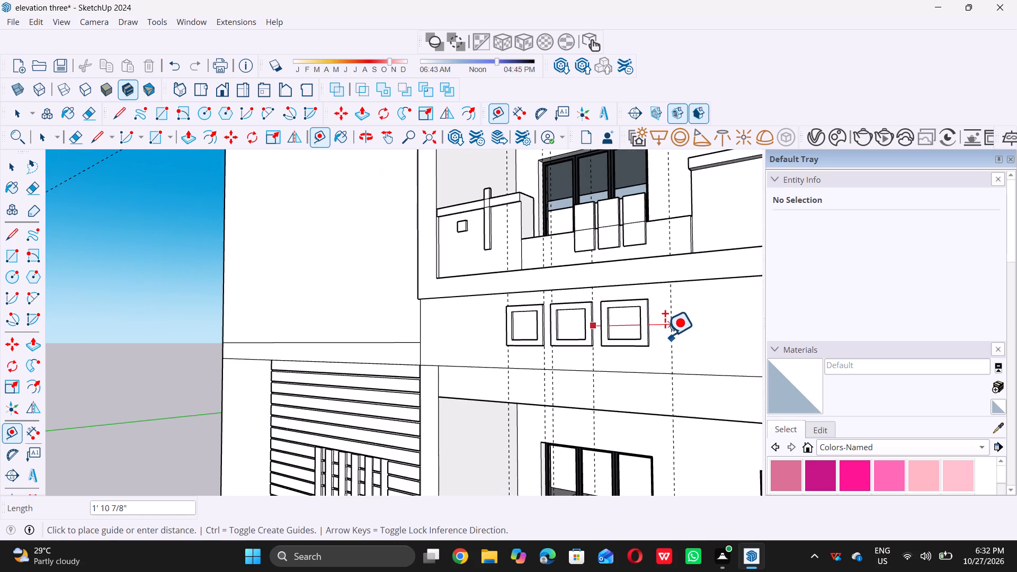
{"action": "scroll", "coordinate": [665, 336], "scroll_direction": "up", "scroll_amount": 8}
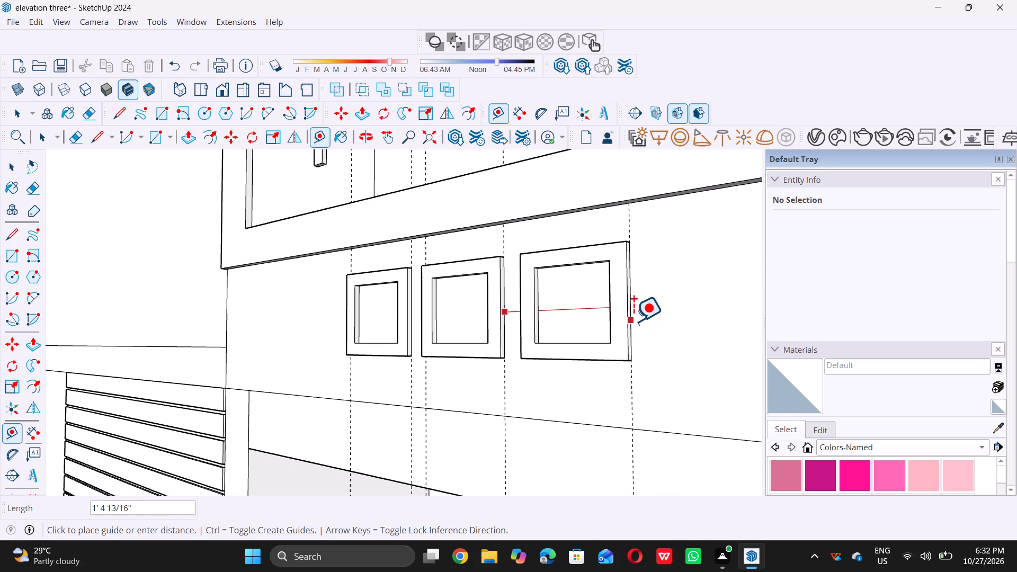
{"action": "left_click", "coordinate": [634, 321]}
{"action": "middle_click_drag", "start_coordinate": [518, 328], "coordinate": [679, 386]}
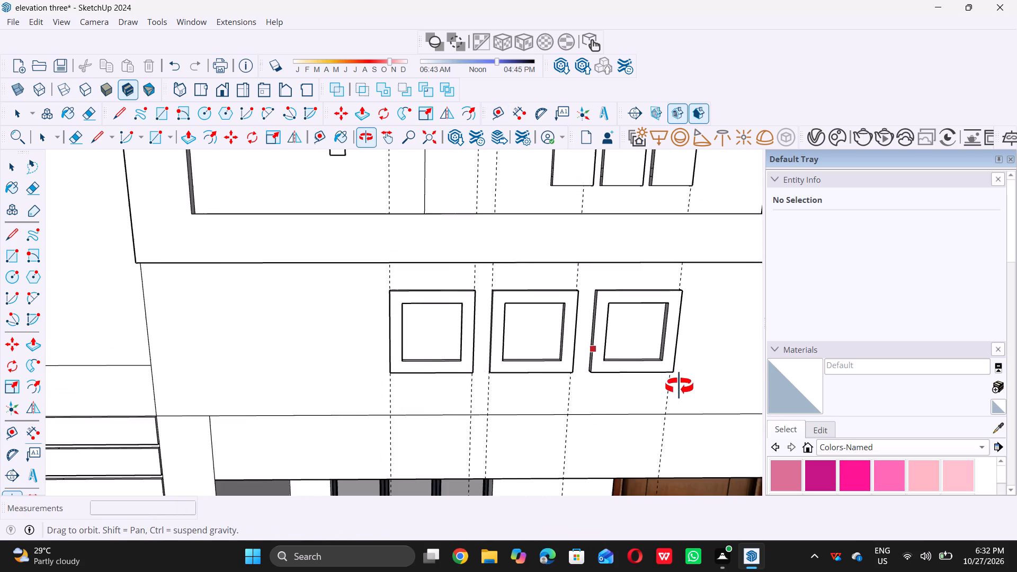
{"action": "middle_click_drag", "start_coordinate": [679, 386], "coordinate": [680, 386]}
{"action": "scroll", "coordinate": [623, 351], "scroll_direction": "up", "scroll_amount": 14}
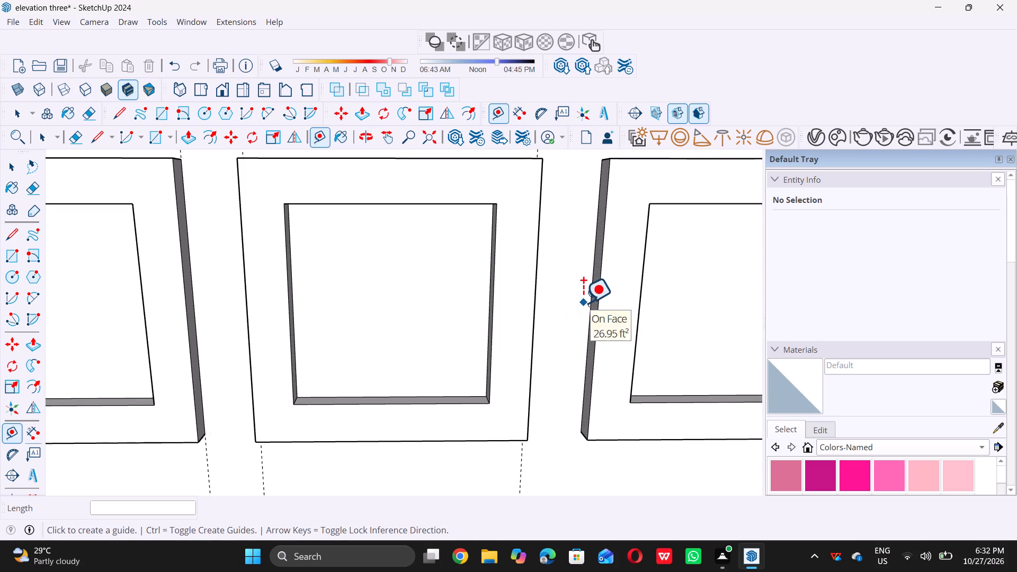
{"action": "left_click", "coordinate": [592, 305]}
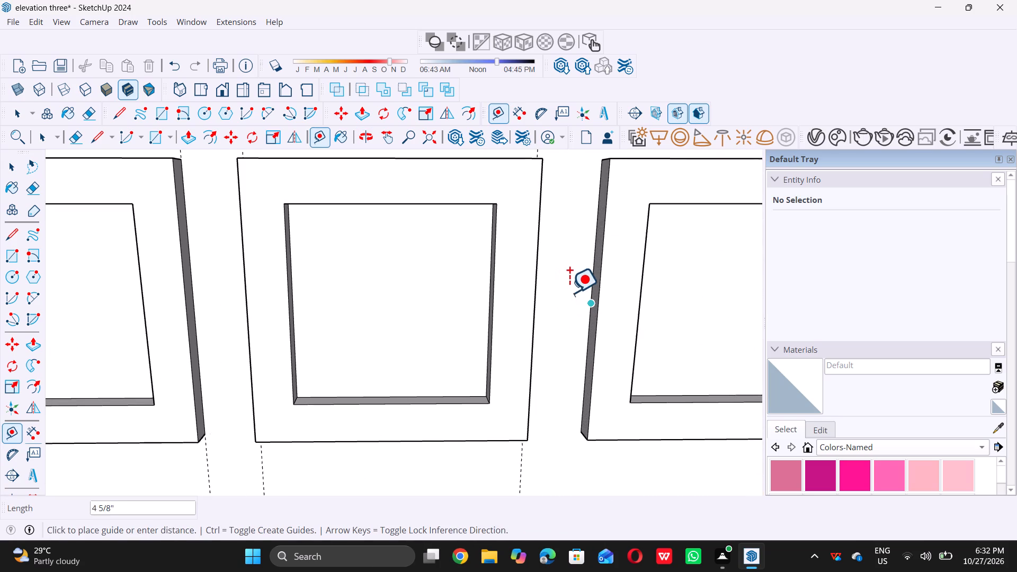
{"action": "double_click", "coordinate": [592, 276]}
{"action": "scroll", "coordinate": [572, 299], "scroll_direction": "down", "scroll_amount": 5}
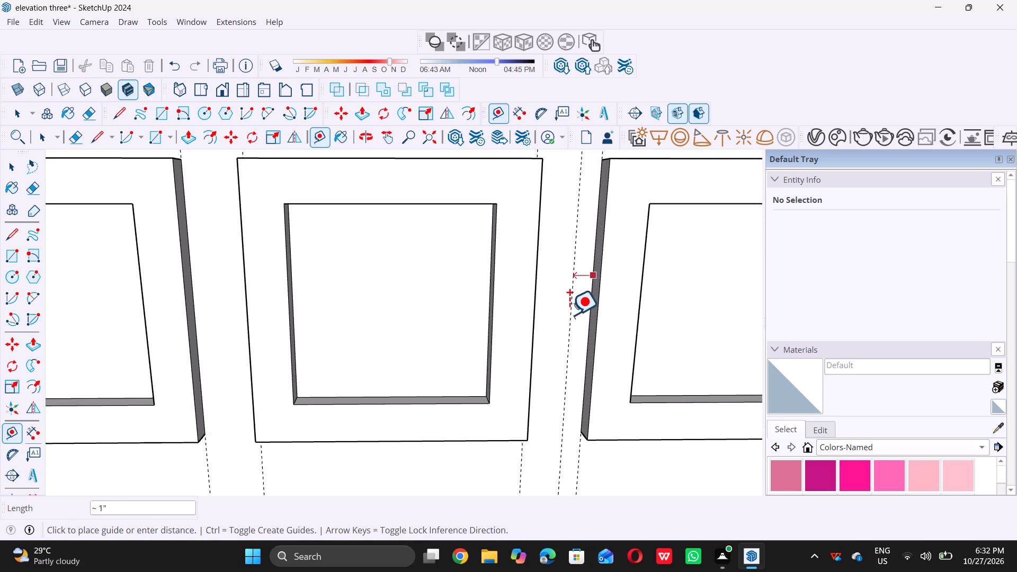
Place a vertical guide 2" in from the third frame's left outer edge, at the inner edge of its opening.
{"action": "middle_click_drag", "start_coordinate": [633, 331], "coordinate": [550, 292]}
{"action": "middle_click_drag", "start_coordinate": [632, 315], "coordinate": [591, 309]}
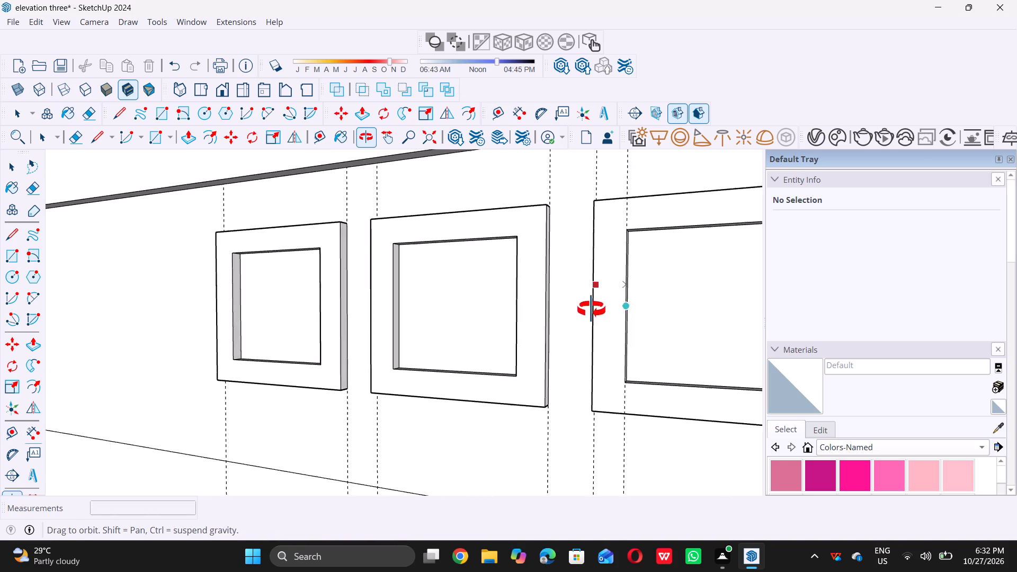
{"action": "middle_click_drag", "start_coordinate": [591, 309], "coordinate": [550, 303]}
{"action": "scroll", "coordinate": [591, 305], "scroll_direction": "up", "scroll_amount": 9}
{"action": "left_click", "coordinate": [626, 287]}
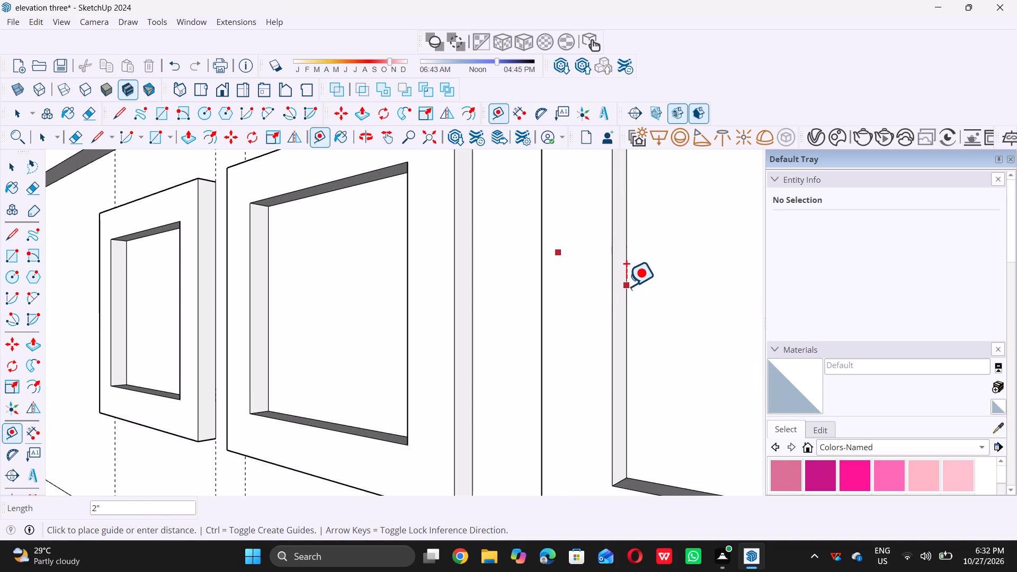
Place a vertical guide along the right inner edge of the third square frame's opening.
{"action": "scroll", "coordinate": [628, 289], "scroll_direction": "down", "scroll_amount": 20}
{"action": "scroll", "coordinate": [628, 289], "scroll_direction": "down", "scroll_amount": 5}
{"action": "scroll", "coordinate": [609, 338], "scroll_direction": "down", "scroll_amount": 4}
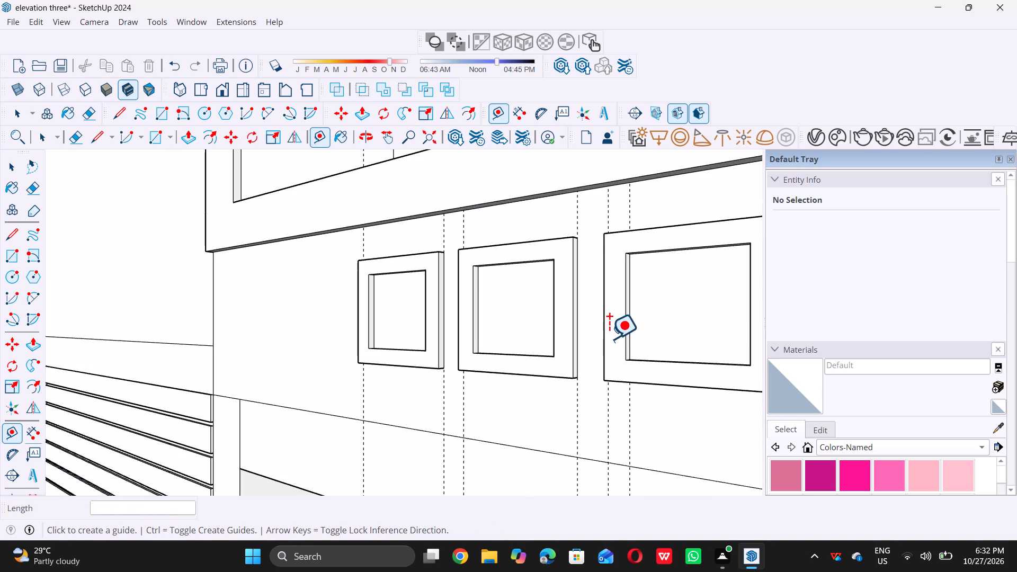
{"action": "scroll", "coordinate": [609, 338], "scroll_direction": "down", "scroll_amount": 8}
{"action": "middle_click_drag", "start_coordinate": [656, 321], "coordinate": [775, 354]}
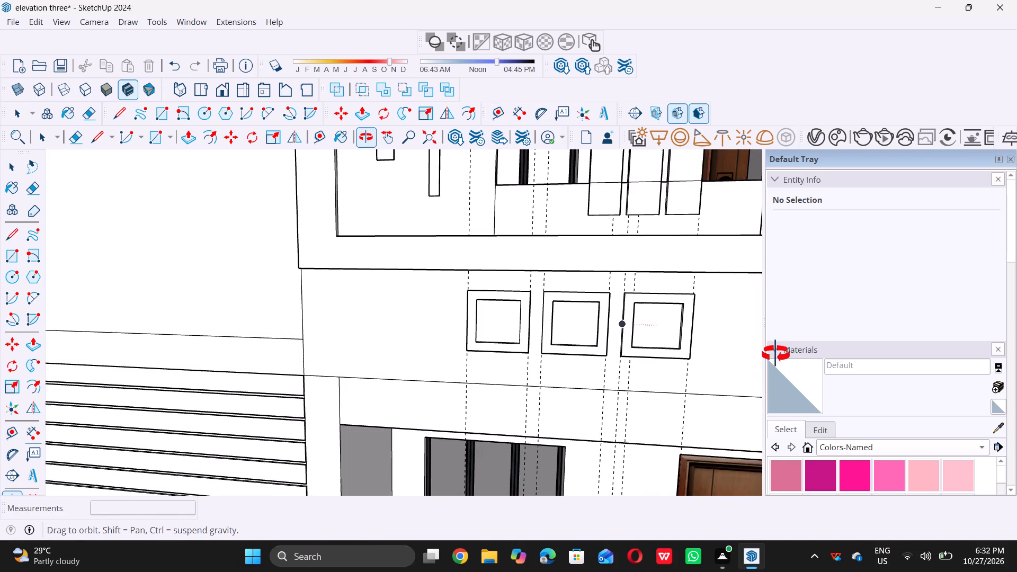
{"action": "middle_click_drag", "start_coordinate": [775, 354], "coordinate": [776, 354]}
{"action": "scroll", "coordinate": [702, 327], "scroll_direction": "up", "scroll_amount": 20}
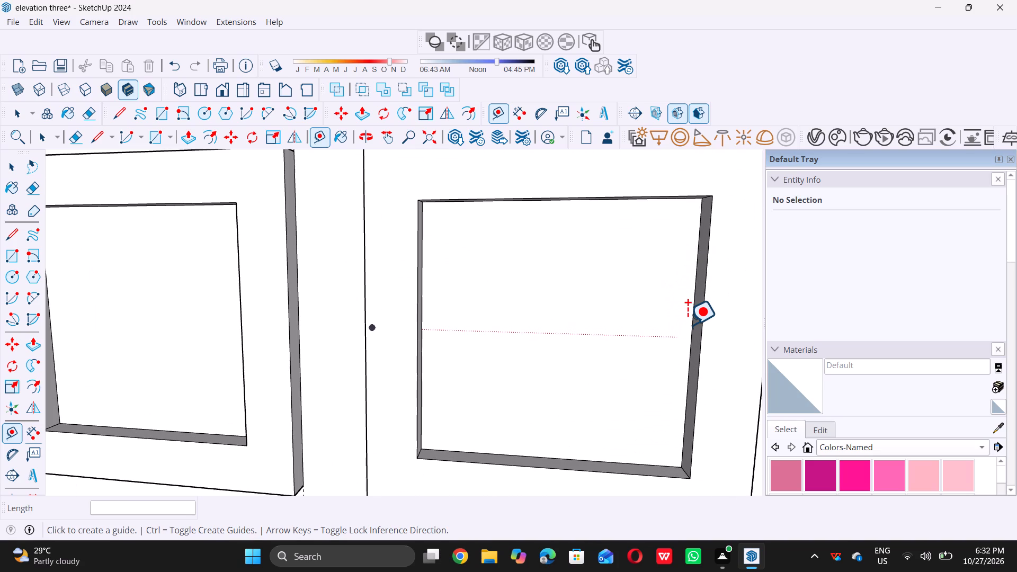
{"action": "left_click", "coordinate": [688, 323]}
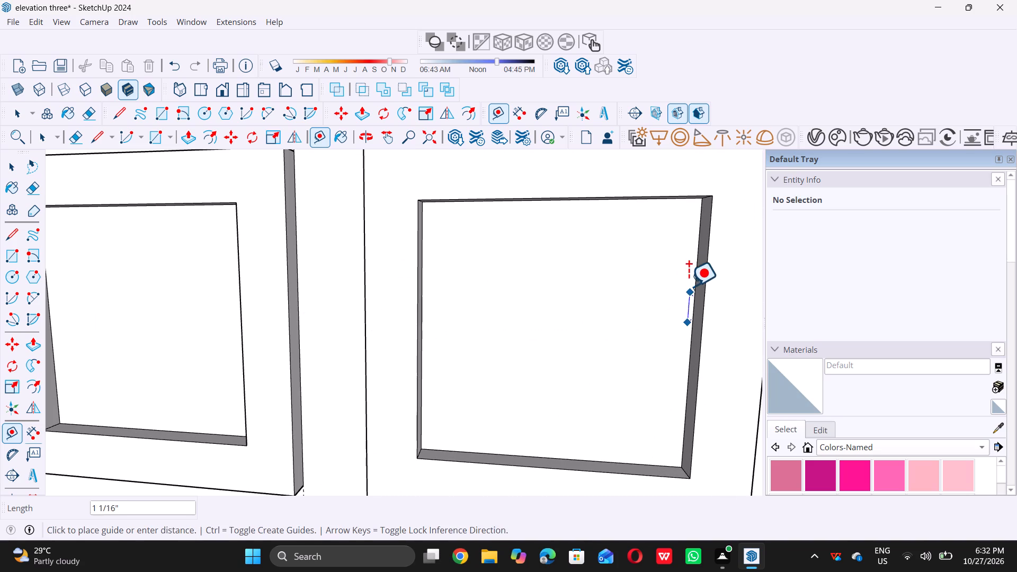
{"action": "key", "text": "space"}
{"action": "key", "text": "t"}
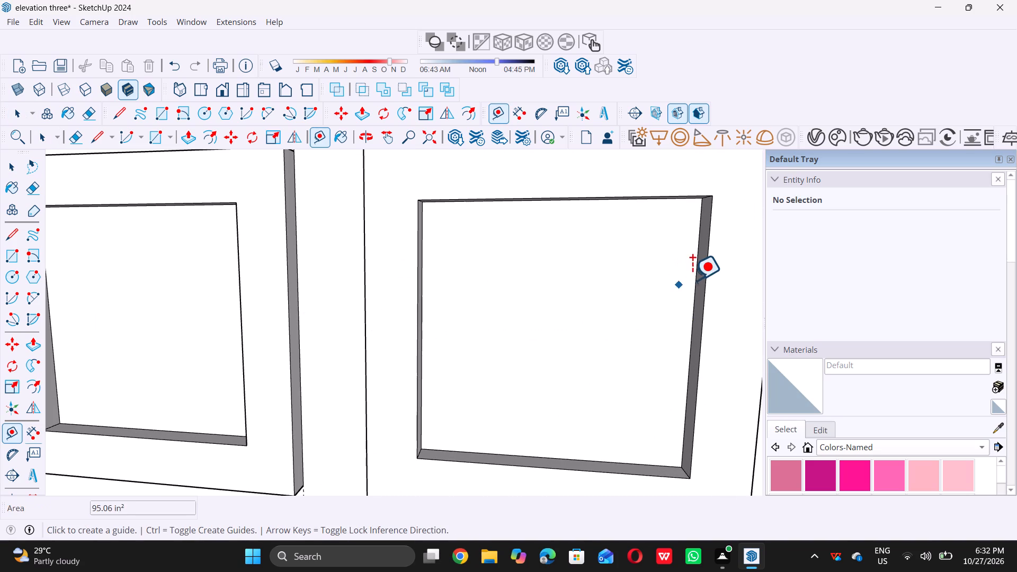
{"action": "left_click", "coordinate": [697, 271]}
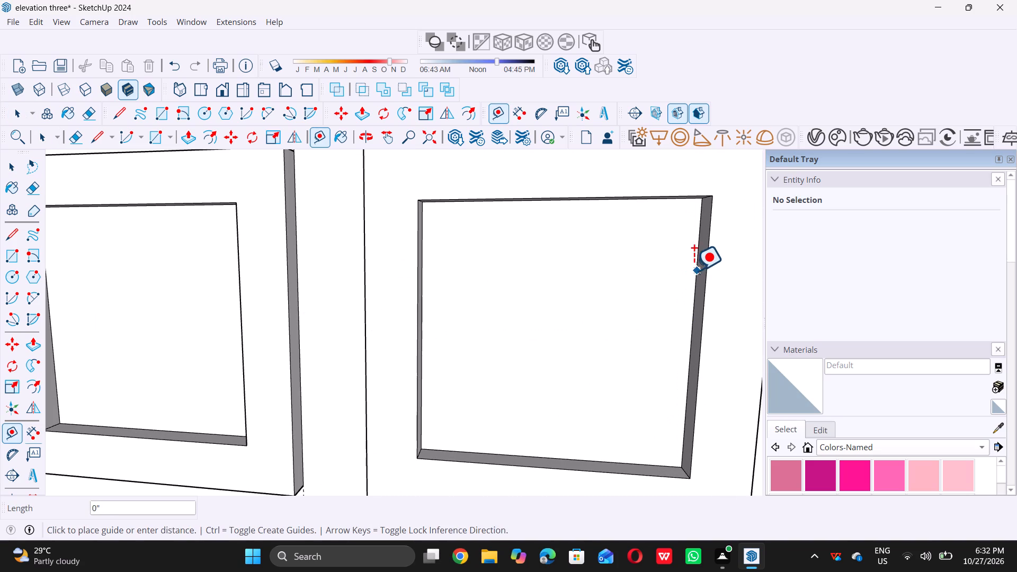
{"action": "left_click", "coordinate": [695, 270]}
Place a vertical guide along the left inner edge of the first square frame's opening.
{"action": "scroll", "coordinate": [637, 338], "scroll_direction": "down", "scroll_amount": 20}
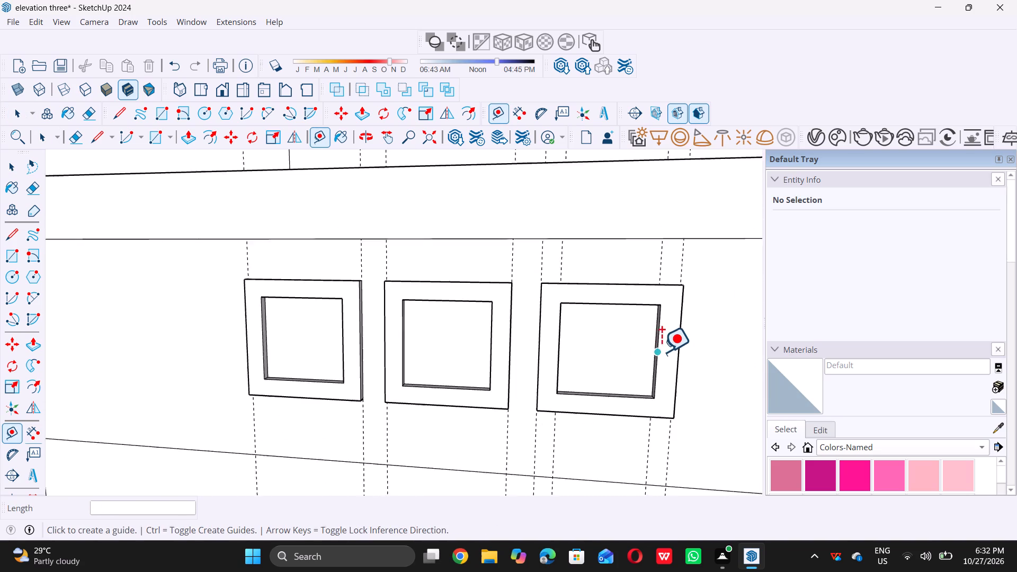
{"action": "scroll", "coordinate": [662, 352], "scroll_direction": "down", "scroll_amount": 20}
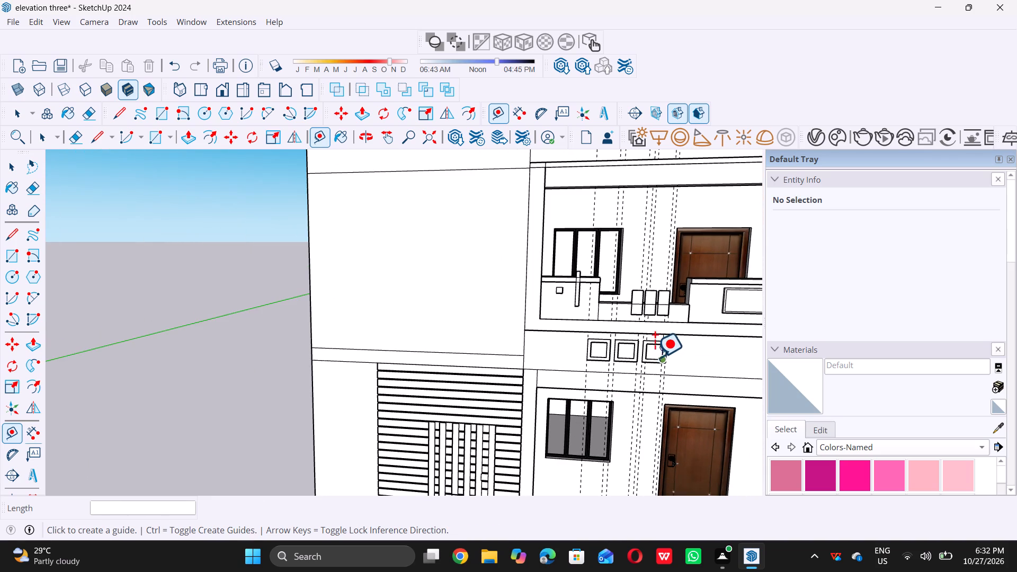
{"action": "scroll", "coordinate": [653, 359], "scroll_direction": "down", "scroll_amount": 4}
{"action": "scroll", "coordinate": [611, 368], "scroll_direction": "up", "scroll_amount": 5}
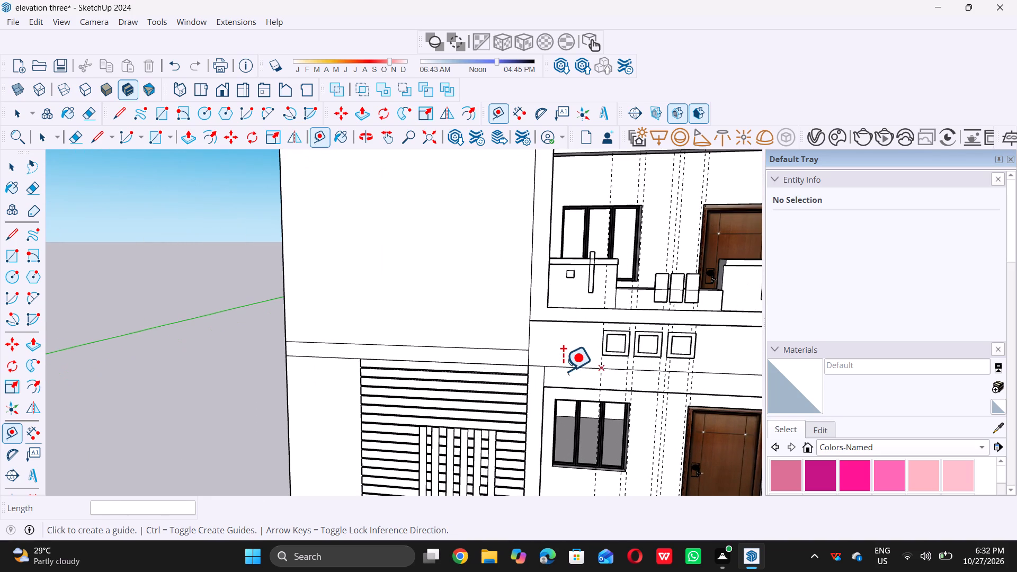
{"action": "scroll", "coordinate": [568, 381], "scroll_direction": "up", "scroll_amount": 6}
{"action": "scroll", "coordinate": [630, 332], "scroll_direction": "up", "scroll_amount": 16}
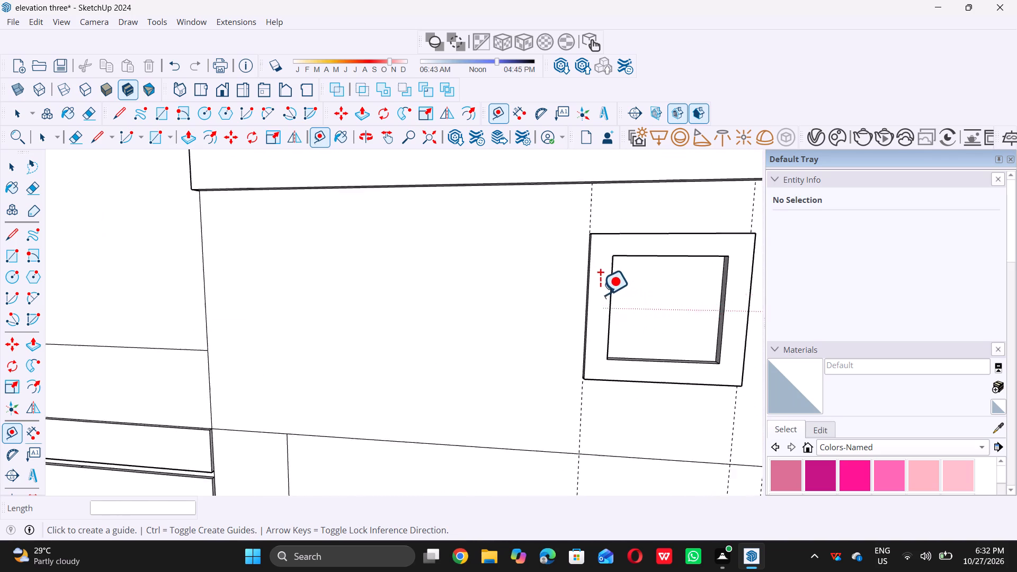
{"action": "scroll", "coordinate": [600, 294], "scroll_direction": "up", "scroll_amount": 4}
{"action": "middle_click_drag", "start_coordinate": [626, 303], "coordinate": [493, 281]}
{"action": "scroll", "coordinate": [566, 292], "scroll_direction": "up", "scroll_amount": 2}
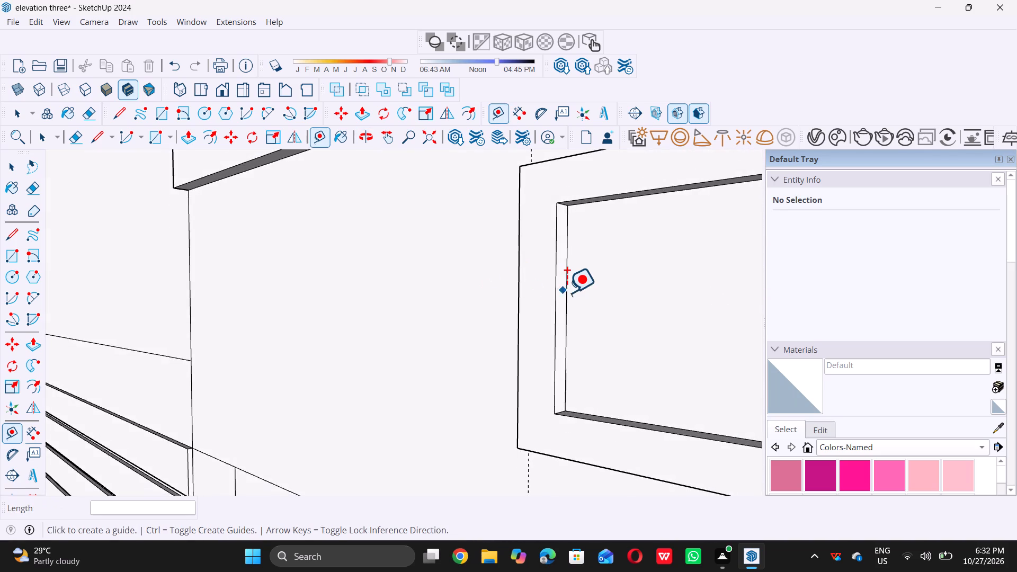
{"action": "scroll", "coordinate": [567, 292], "scroll_direction": "up", "scroll_amount": 2}
{"action": "left_click", "coordinate": [566, 289]}
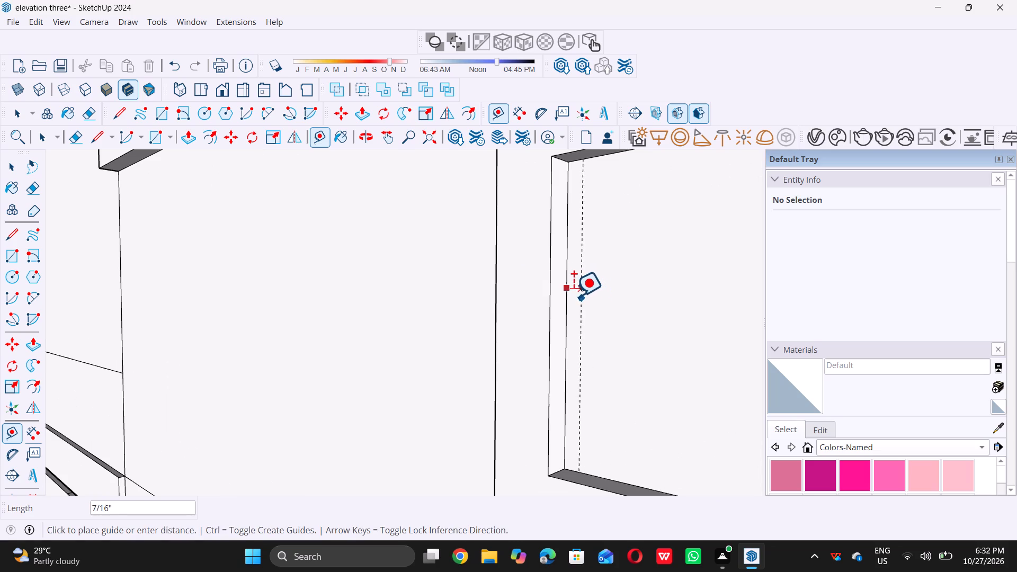
{"action": "left_click", "coordinate": [565, 293]}
Place a vertical guide along the right inner edge of the first square frame's opening.
{"action": "scroll", "coordinate": [564, 315], "scroll_direction": "down", "scroll_amount": 13}
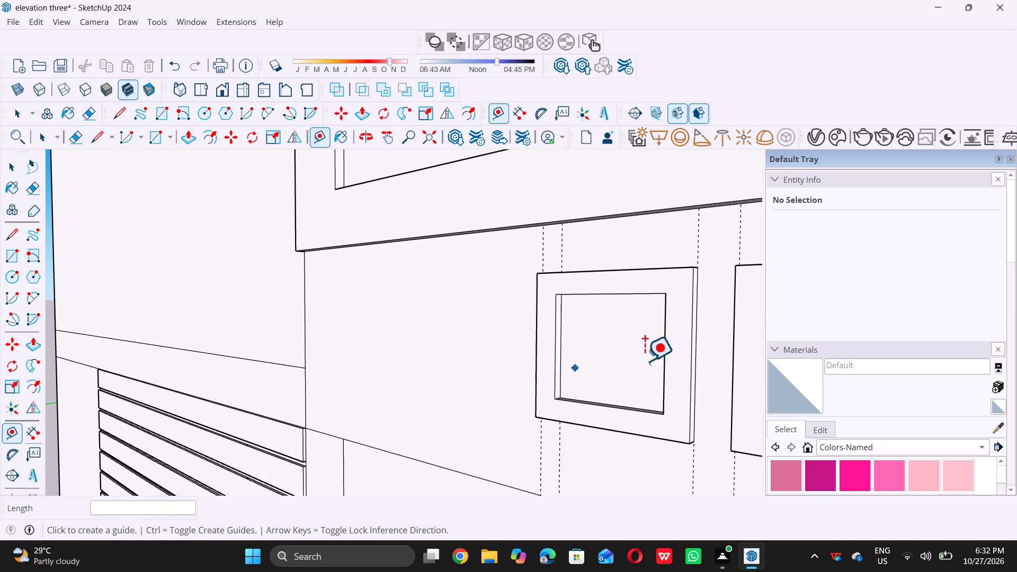
{"action": "middle_click_drag", "start_coordinate": [623, 356], "coordinate": [820, 393]}
{"action": "scroll", "coordinate": [664, 343], "scroll_direction": "up", "scroll_amount": 11}
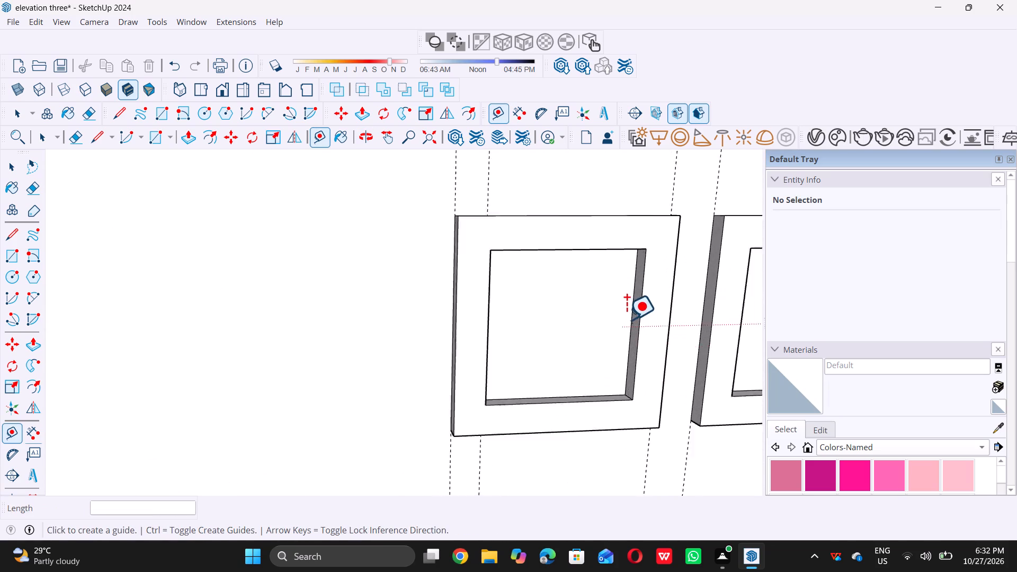
{"action": "scroll", "coordinate": [627, 319], "scroll_direction": "up", "scroll_amount": 7}
{"action": "left_click", "coordinate": [643, 306]}
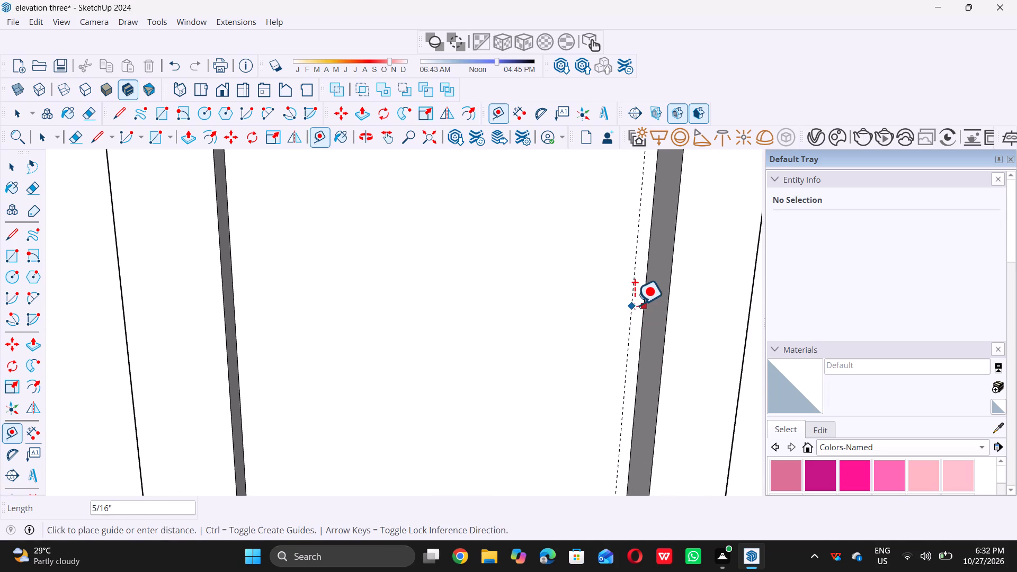
{"action": "left_click", "coordinate": [640, 305]}
Place a vertical guide along the right edge of the first of the three upright slats, 4 15/16" from its left edge.
{"action": "scroll", "coordinate": [626, 312], "scroll_direction": "down", "scroll_amount": 20}
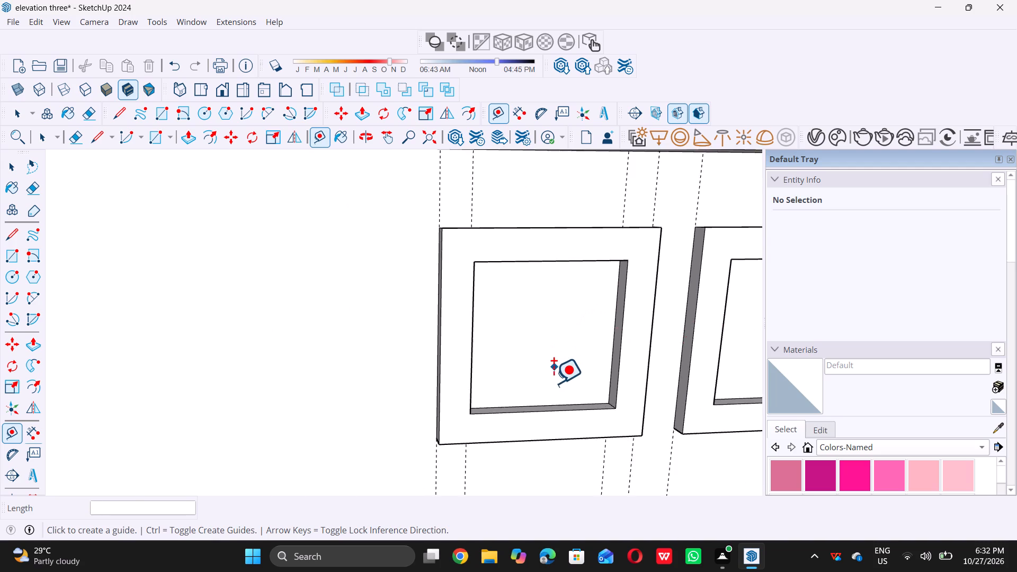
{"action": "scroll", "coordinate": [554, 383], "scroll_direction": "down", "scroll_amount": 20}
{"action": "scroll", "coordinate": [554, 383], "scroll_direction": "down", "scroll_amount": 3}
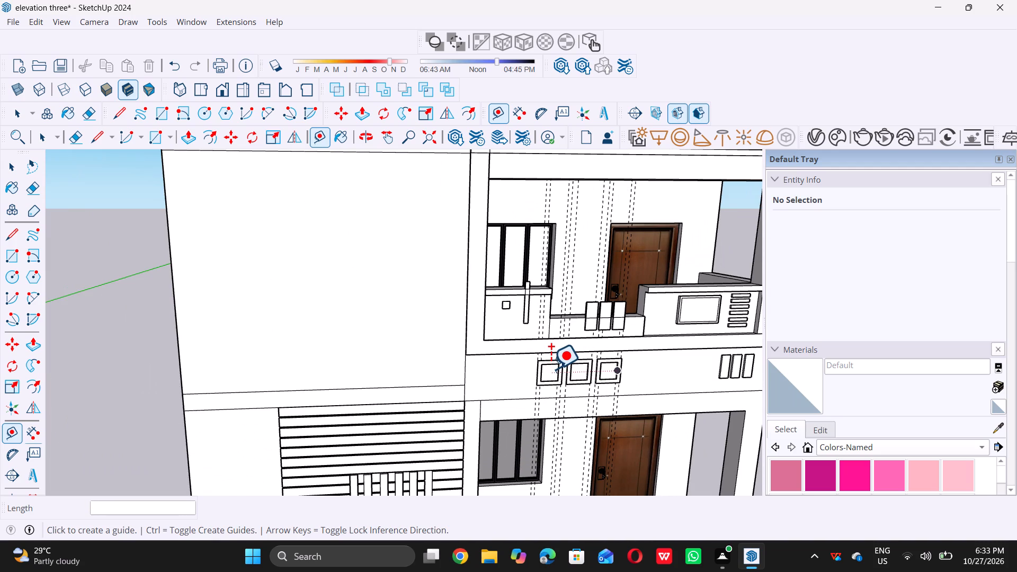
{"action": "scroll", "coordinate": [538, 366], "scroll_direction": "down", "scroll_amount": 5}
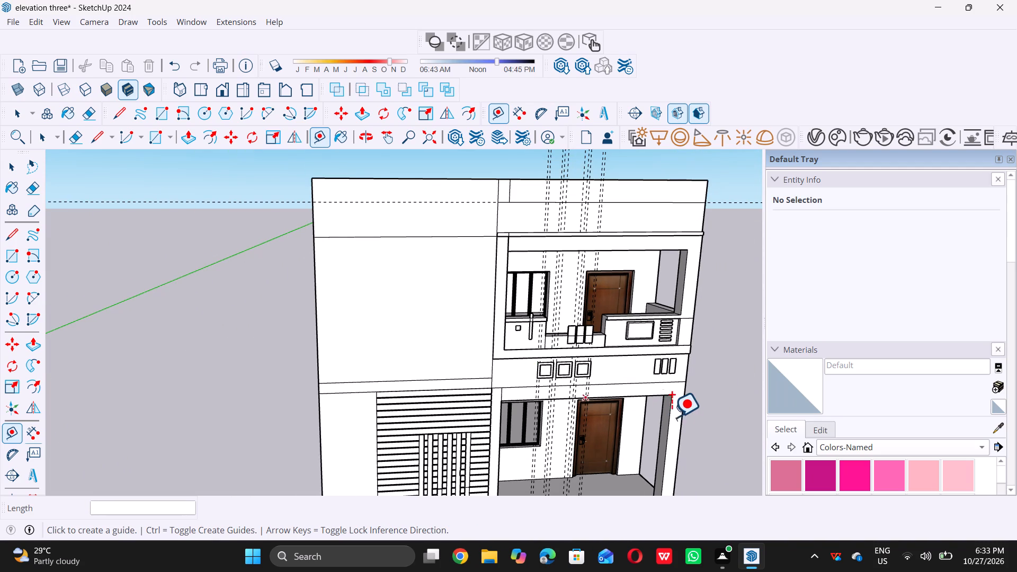
{"action": "scroll", "coordinate": [676, 408], "scroll_direction": "up", "scroll_amount": 5}
{"action": "scroll", "coordinate": [654, 358], "scroll_direction": "up", "scroll_amount": 6}
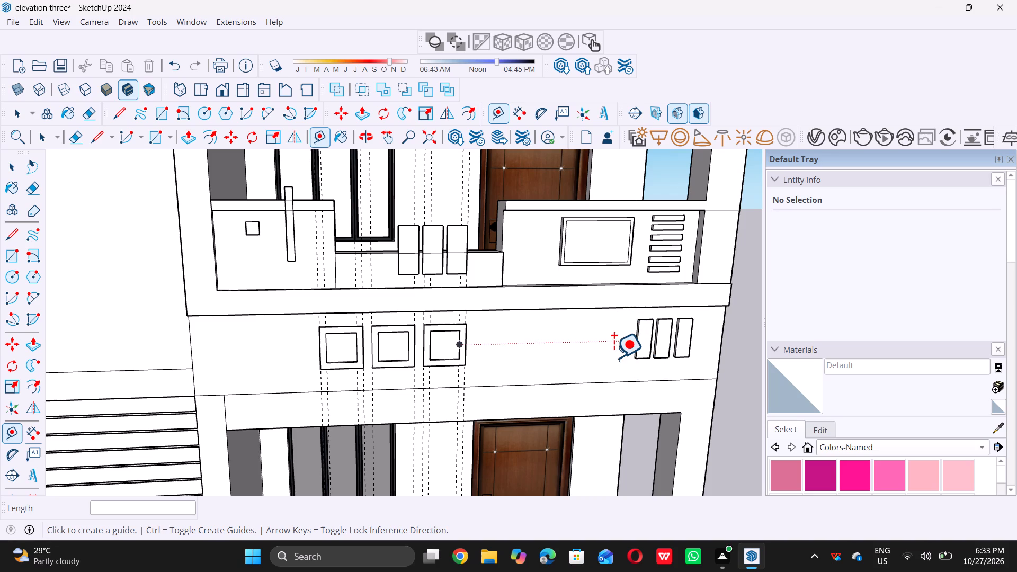
{"action": "scroll", "coordinate": [625, 356], "scroll_direction": "up", "scroll_amount": 13}
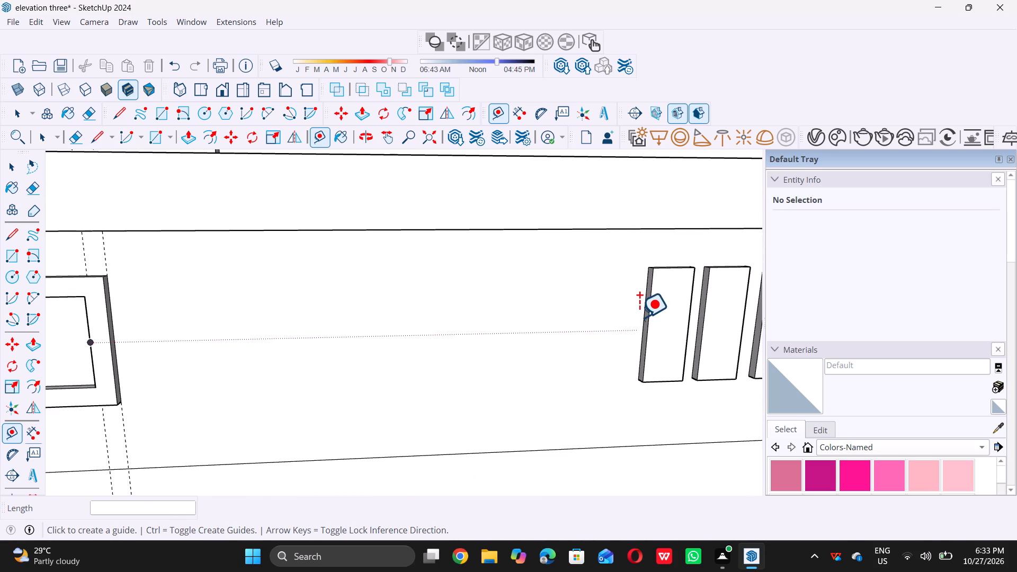
{"action": "left_click", "coordinate": [639, 321]}
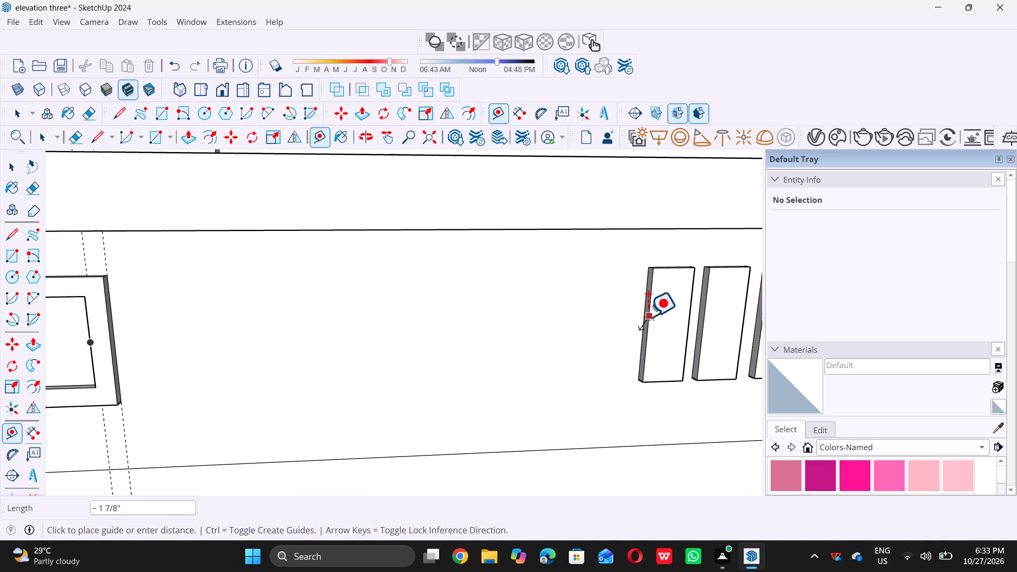
{"action": "key", "text": "space"}
{"action": "type", "text": "t"}
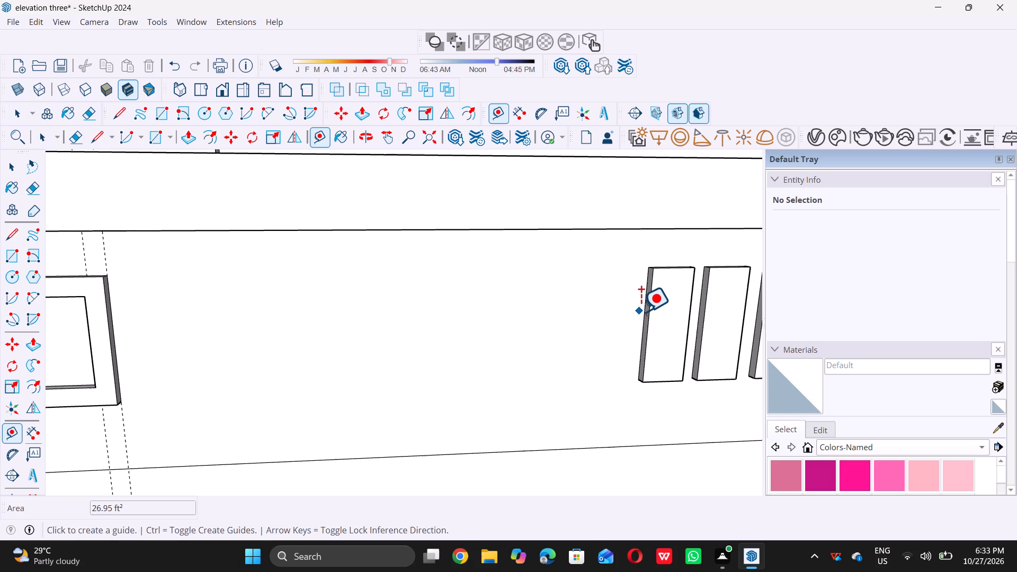
{"action": "left_click", "coordinate": [644, 310]}
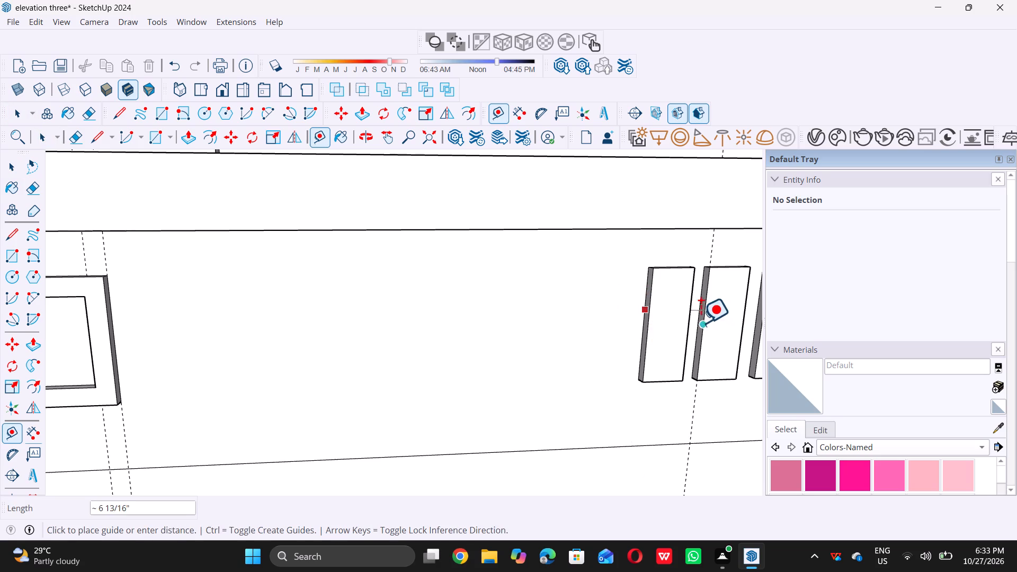
{"action": "middle_click_drag", "start_coordinate": [700, 321], "coordinate": [574, 291]}
{"action": "scroll", "coordinate": [665, 307], "scroll_direction": "up", "scroll_amount": 9}
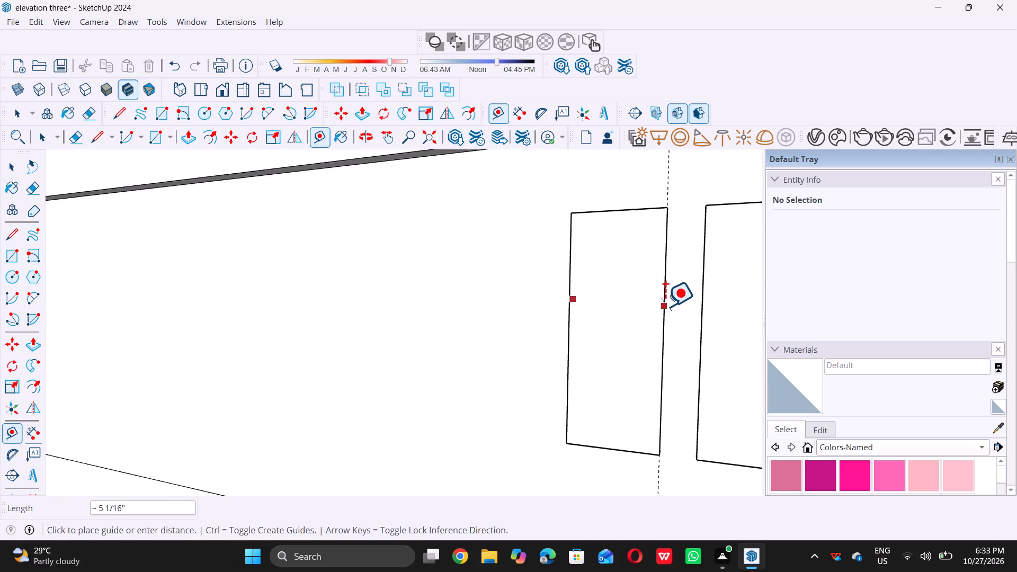
{"action": "middle_click_drag", "start_coordinate": [668, 303], "coordinate": [609, 303]}
{"action": "left_click", "coordinate": [689, 304]}
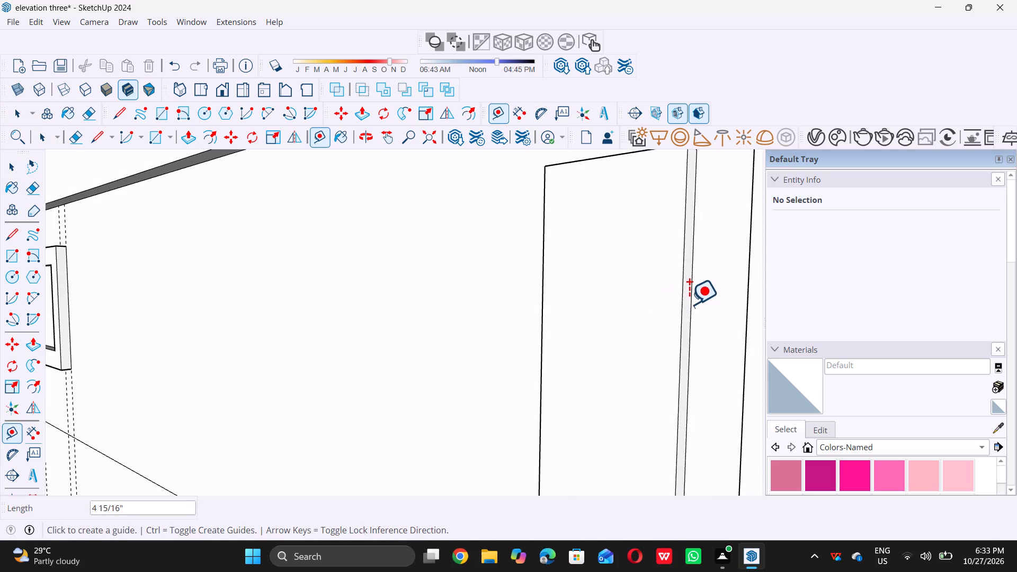
Place a vertical guide along the left edge of the first upright slat, where it meets the band.
{"action": "scroll", "coordinate": [623, 358], "scroll_direction": "down", "scroll_amount": 9}
{"action": "middle_click_drag", "start_coordinate": [596, 357], "coordinate": [840, 411]}
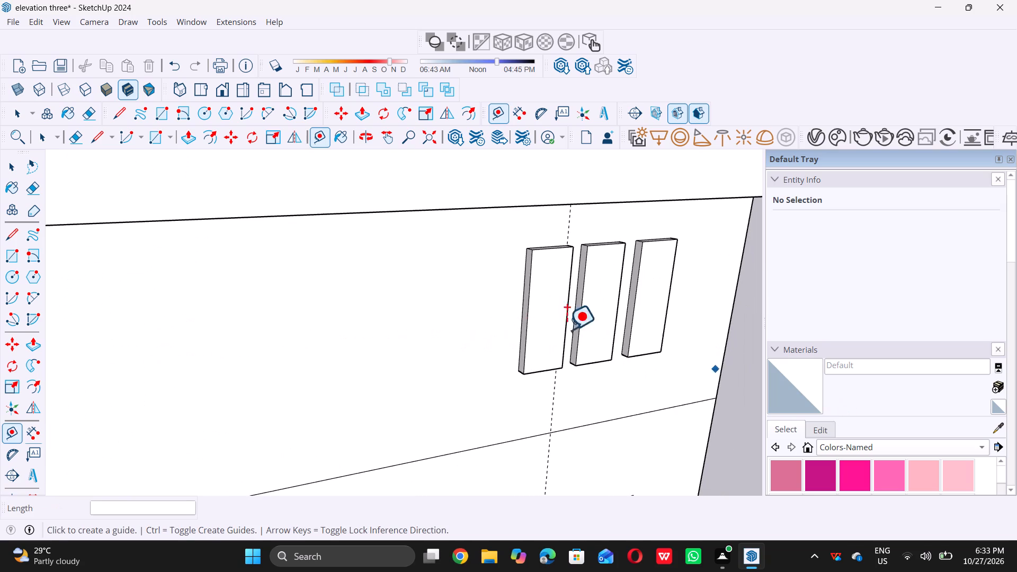
{"action": "scroll", "coordinate": [532, 318], "scroll_direction": "up", "scroll_amount": 4}
{"action": "left_click", "coordinate": [520, 295]}
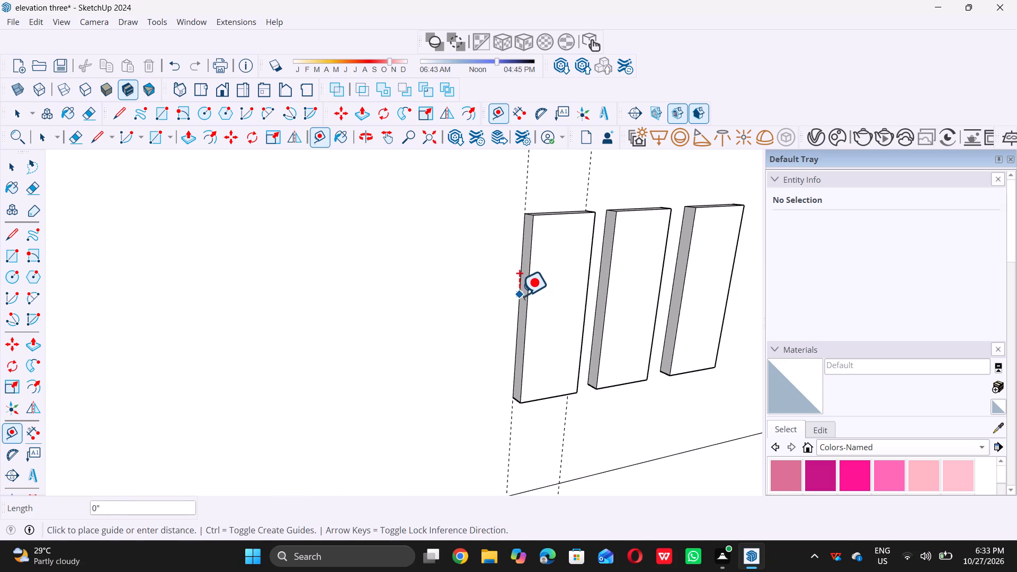
{"action": "scroll", "coordinate": [581, 324], "scroll_direction": "down", "scroll_amount": 4}
{"action": "left_click", "coordinate": [532, 308]}
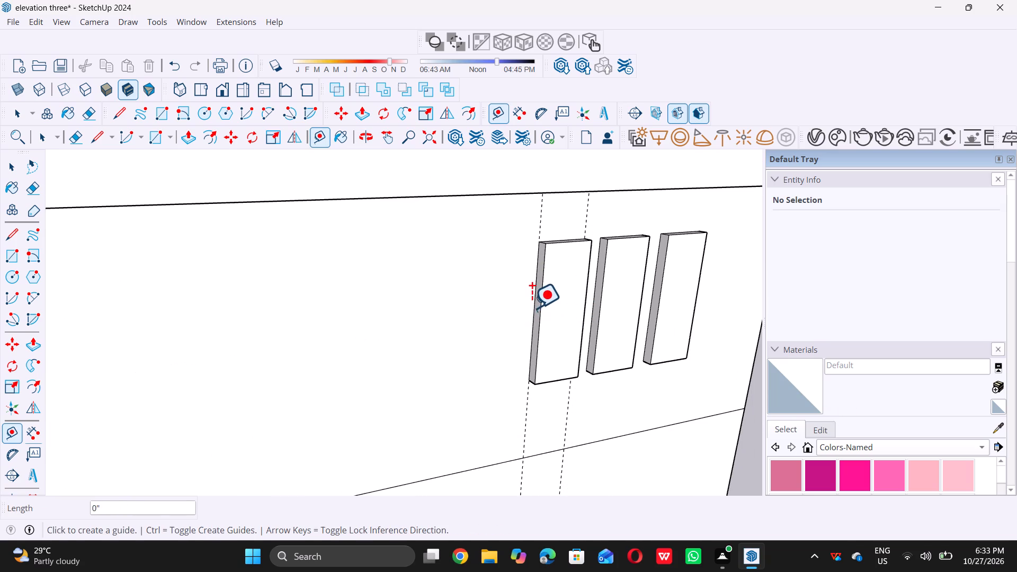
Place a vertical guide along the left edge of the second upright slat, where it meets the band.
{"action": "middle_click_drag", "start_coordinate": [689, 336], "coordinate": [669, 331]}
{"action": "scroll", "coordinate": [606, 308], "scroll_direction": "up", "scroll_amount": 8}
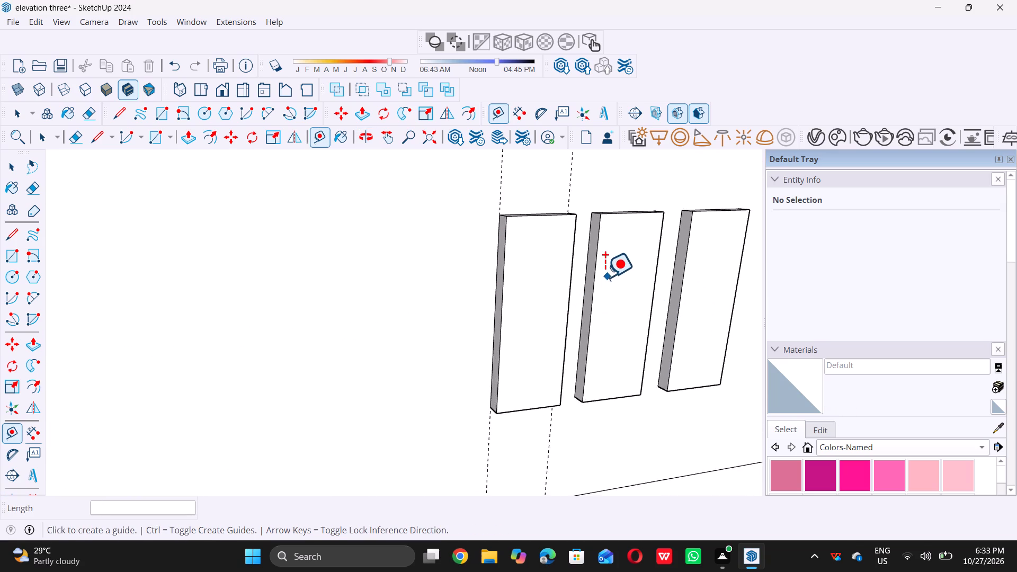
{"action": "middle_click_drag", "start_coordinate": [583, 278], "coordinate": [642, 347]}
{"action": "scroll", "coordinate": [588, 284], "scroll_direction": "up", "scroll_amount": 4}
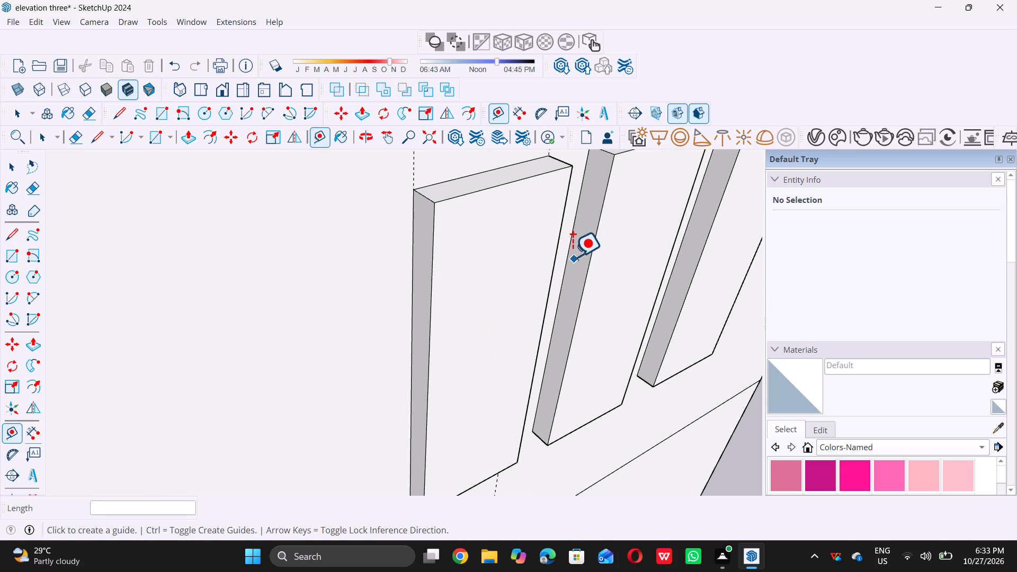
{"action": "left_click", "coordinate": [569, 252]}
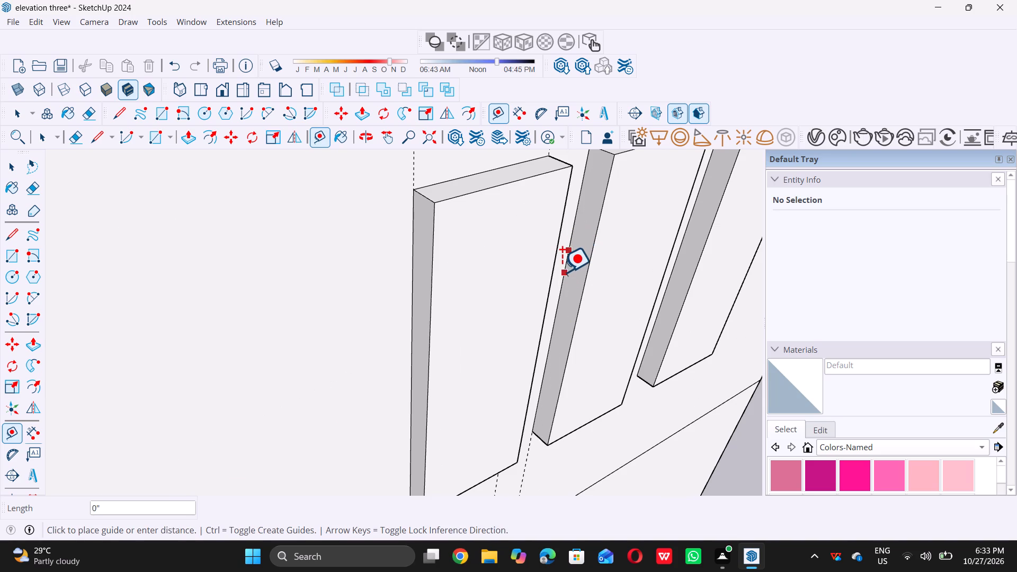
{"action": "left_click", "coordinate": [562, 272]}
Place a vertical guide along the right edge of the second upright slat, where it meets the band.
{"action": "scroll", "coordinate": [621, 336], "scroll_direction": "down", "scroll_amount": 10}
{"action": "middle_click_drag", "start_coordinate": [615, 352], "coordinate": [455, 289]}
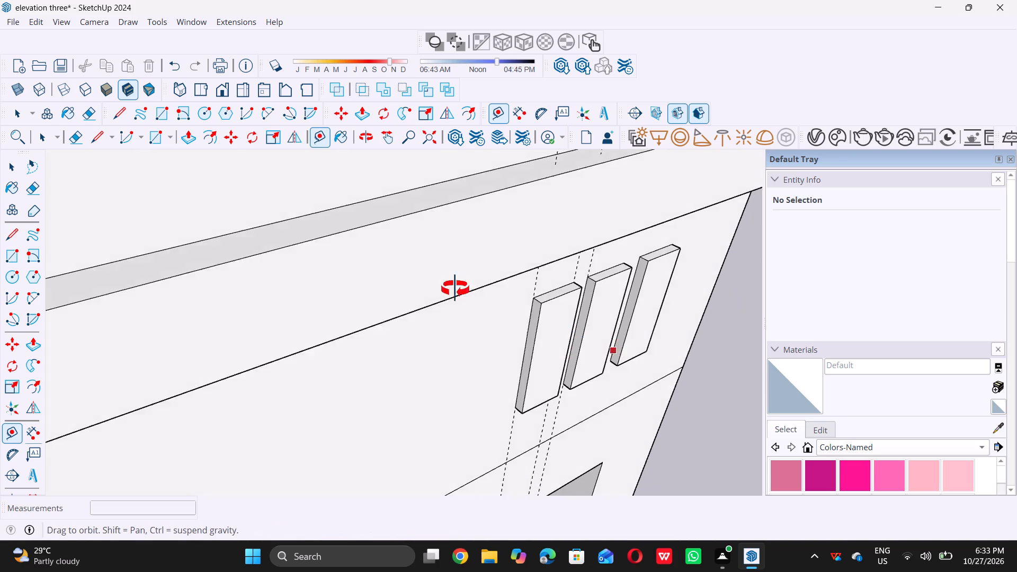
{"action": "middle_click_drag", "start_coordinate": [455, 289], "coordinate": [344, 275]}
{"action": "scroll", "coordinate": [405, 306], "scroll_direction": "up", "scroll_amount": 8}
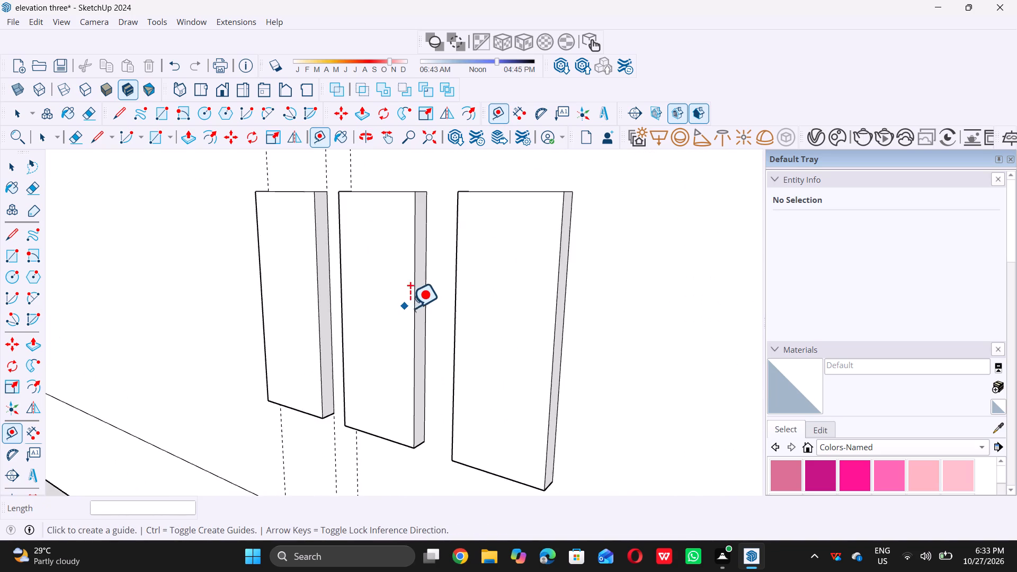
{"action": "scroll", "coordinate": [410, 308], "scroll_direction": "up", "scroll_amount": 5}
{"action": "left_click", "coordinate": [434, 282]}
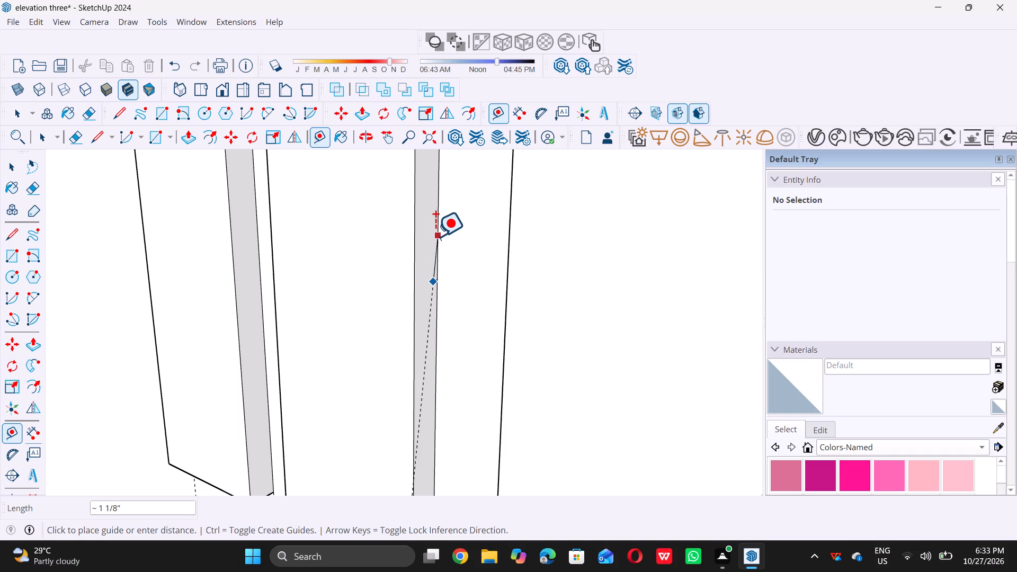
{"action": "key", "text": "space"}
{"action": "key", "text": "t"}
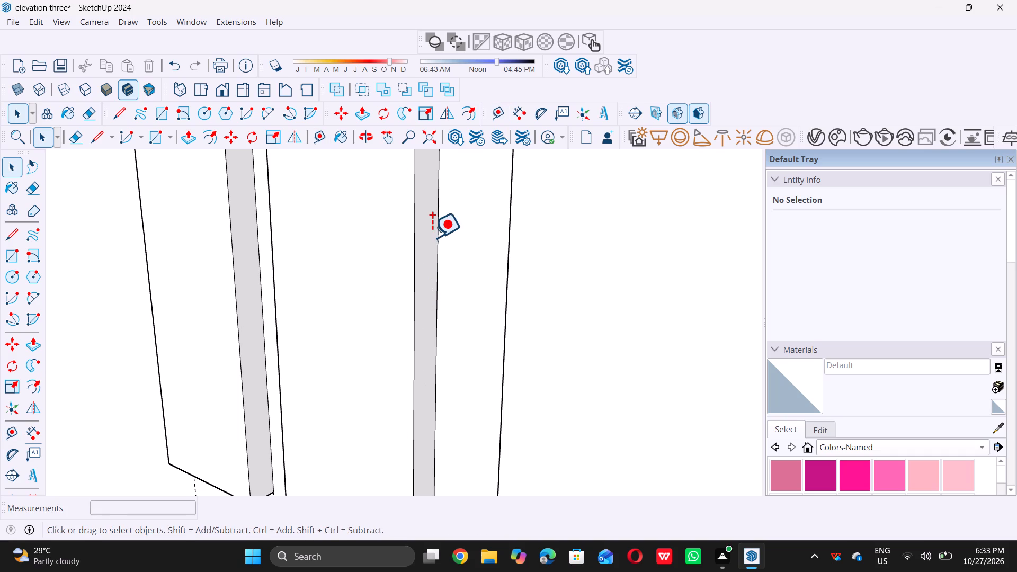
{"action": "left_click", "coordinate": [438, 228]}
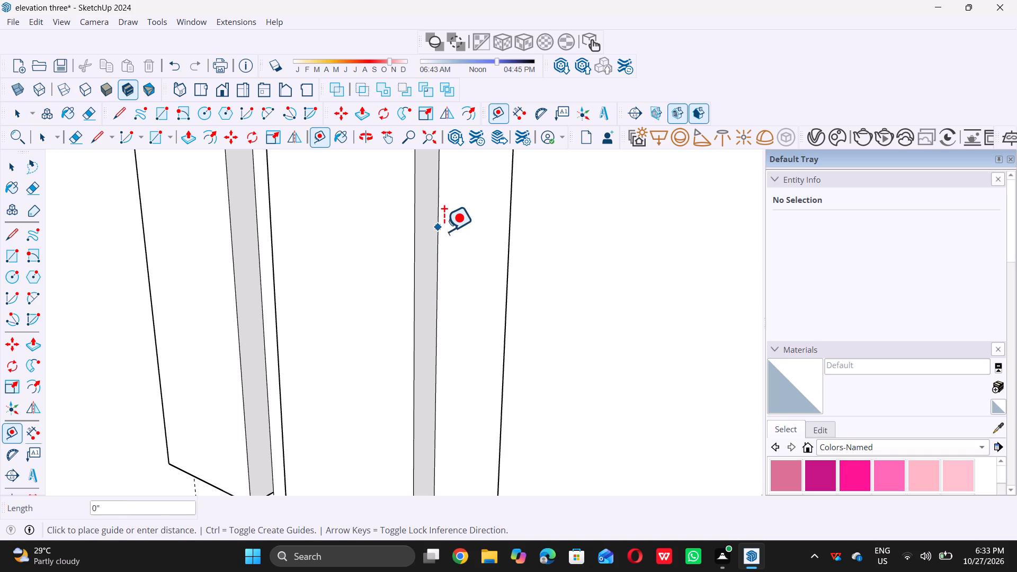
{"action": "left_click", "coordinate": [444, 231]}
{"action": "scroll", "coordinate": [450, 270], "scroll_direction": "down", "scroll_amount": 12}
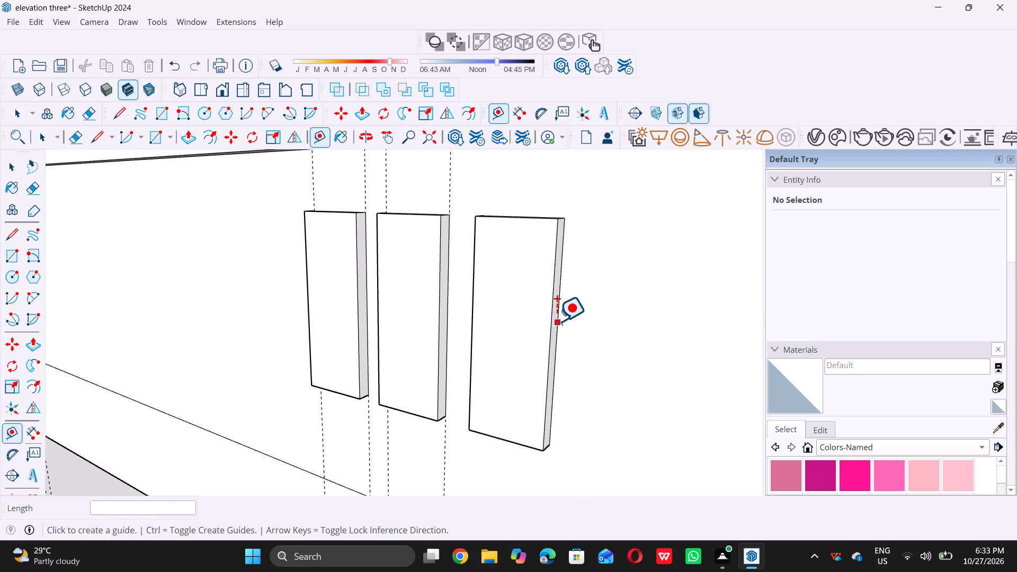
Place vertical guides along the right and left edges of the third upright slat, 4 15/16" apart.
{"action": "left_click", "coordinate": [558, 320]}
{"action": "middle_click", "coordinate": [558, 319]}
{"action": "triple_click", "coordinate": [558, 321]}
{"action": "scroll", "coordinate": [461, 327], "scroll_direction": "down", "scroll_amount": 3}
{"action": "middle_click_drag", "start_coordinate": [458, 327], "coordinate": [609, 371]}
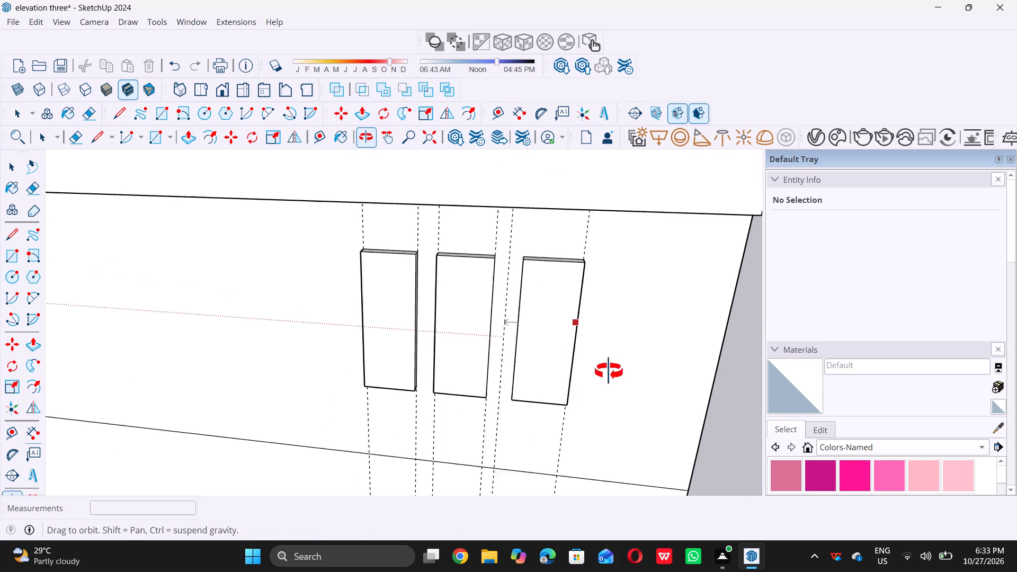
{"action": "middle_click_drag", "start_coordinate": [609, 371], "coordinate": [624, 373]}
{"action": "scroll", "coordinate": [555, 332], "scroll_direction": "up", "scroll_amount": 12}
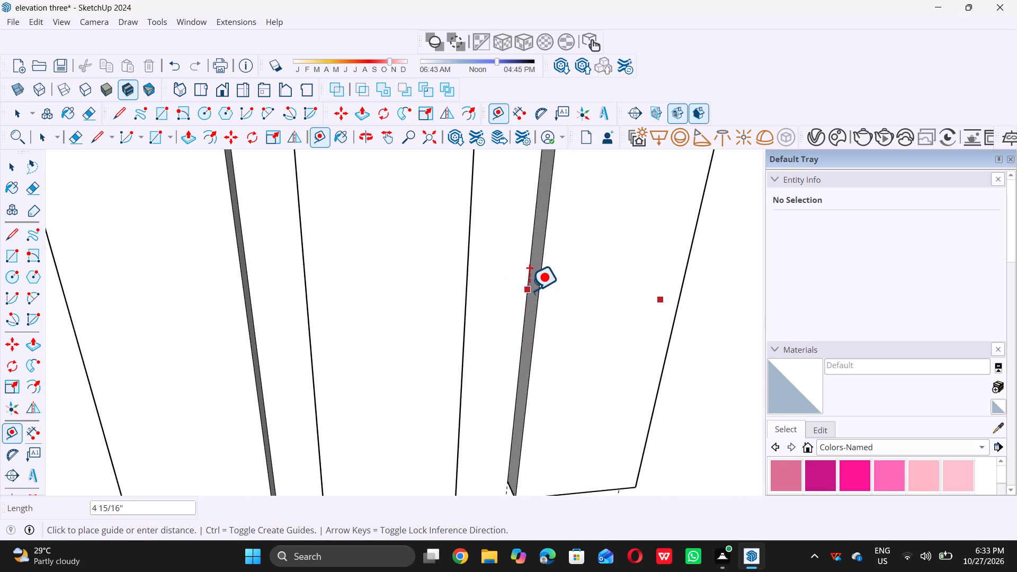
{"action": "left_click", "coordinate": [529, 290]}
{"action": "key", "text": "space"}
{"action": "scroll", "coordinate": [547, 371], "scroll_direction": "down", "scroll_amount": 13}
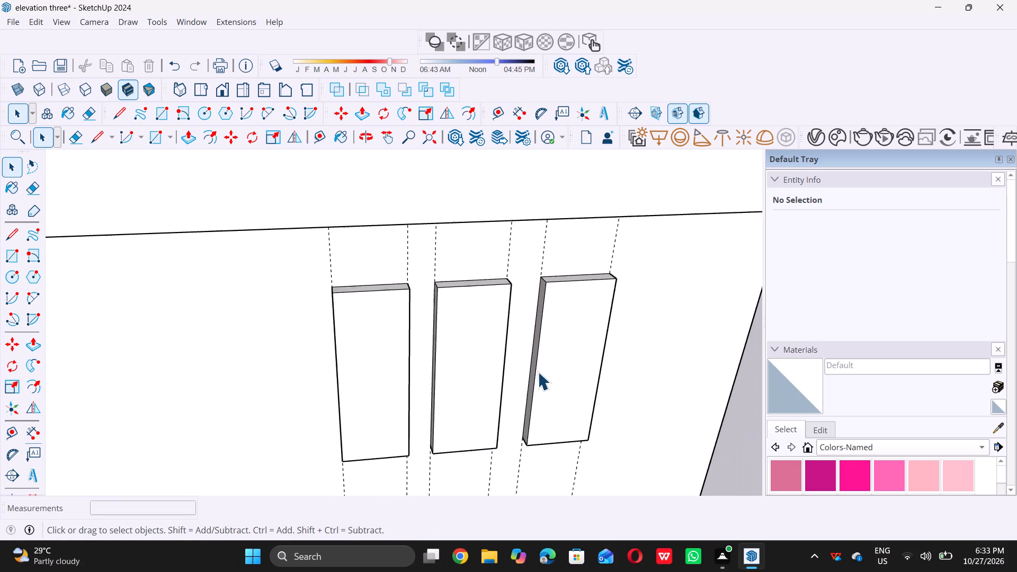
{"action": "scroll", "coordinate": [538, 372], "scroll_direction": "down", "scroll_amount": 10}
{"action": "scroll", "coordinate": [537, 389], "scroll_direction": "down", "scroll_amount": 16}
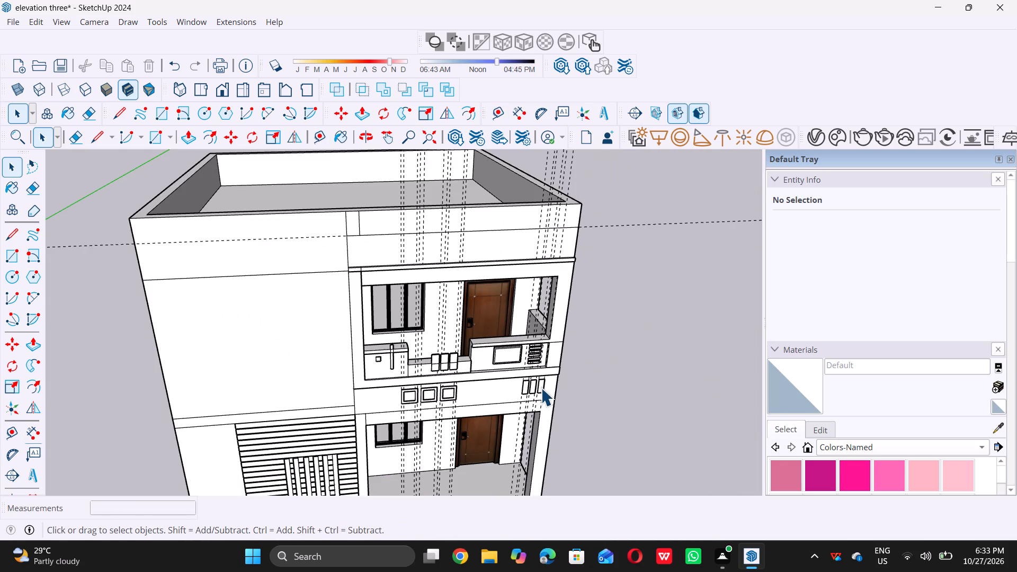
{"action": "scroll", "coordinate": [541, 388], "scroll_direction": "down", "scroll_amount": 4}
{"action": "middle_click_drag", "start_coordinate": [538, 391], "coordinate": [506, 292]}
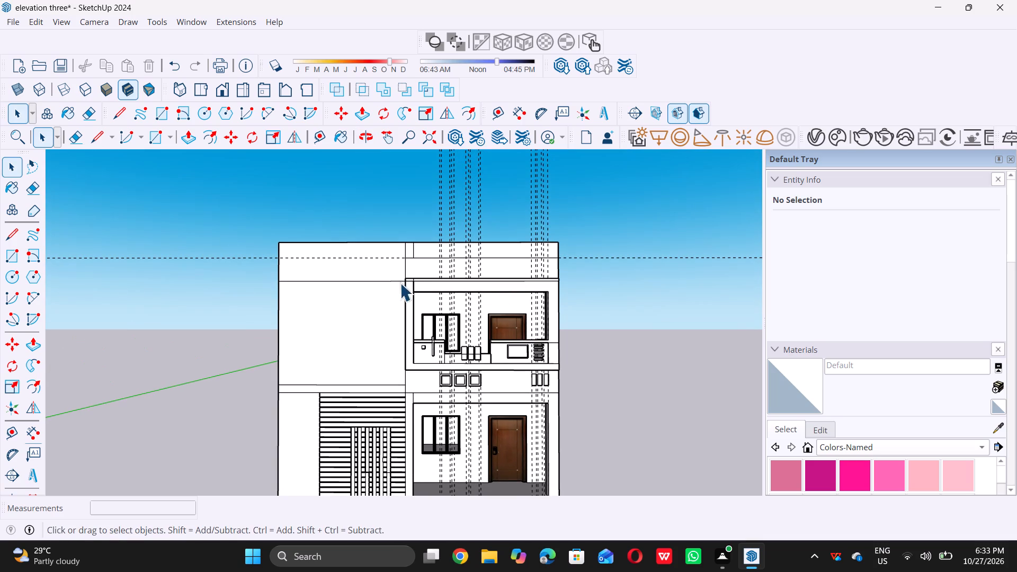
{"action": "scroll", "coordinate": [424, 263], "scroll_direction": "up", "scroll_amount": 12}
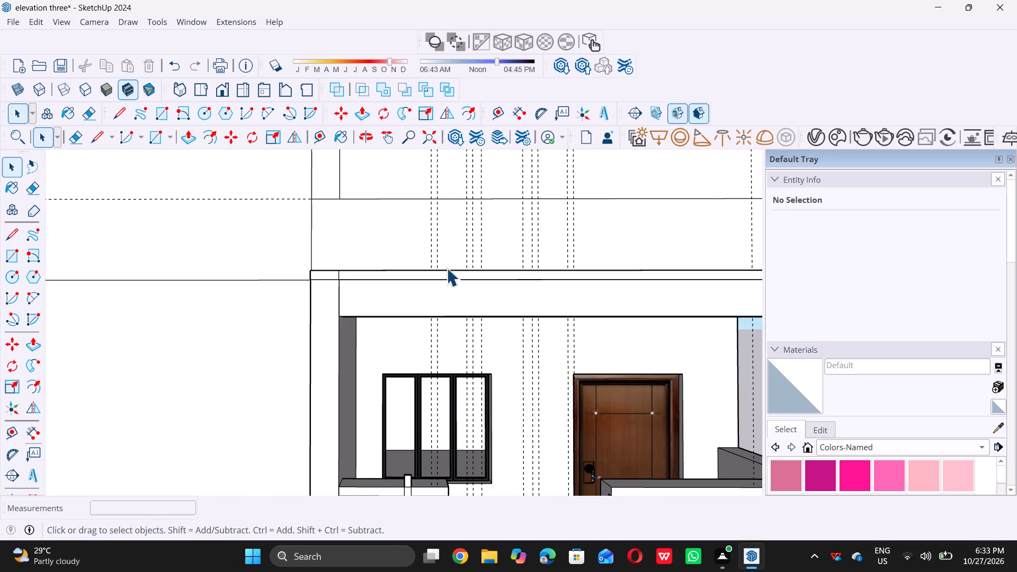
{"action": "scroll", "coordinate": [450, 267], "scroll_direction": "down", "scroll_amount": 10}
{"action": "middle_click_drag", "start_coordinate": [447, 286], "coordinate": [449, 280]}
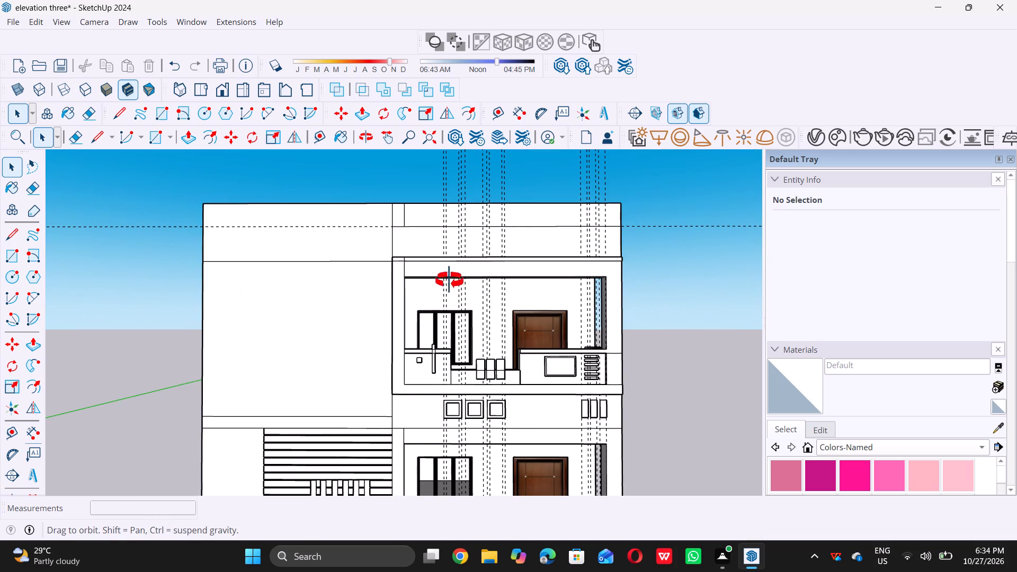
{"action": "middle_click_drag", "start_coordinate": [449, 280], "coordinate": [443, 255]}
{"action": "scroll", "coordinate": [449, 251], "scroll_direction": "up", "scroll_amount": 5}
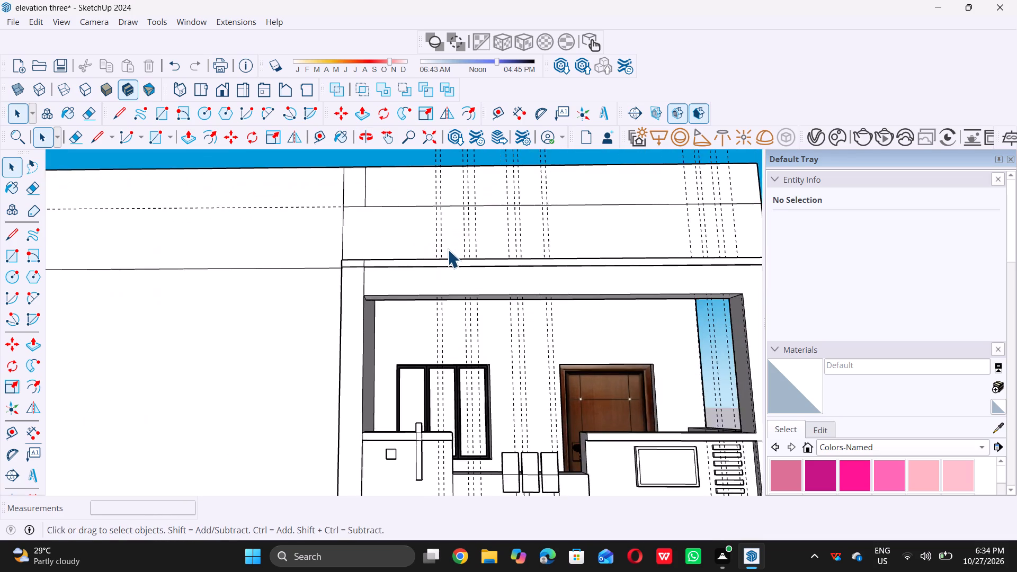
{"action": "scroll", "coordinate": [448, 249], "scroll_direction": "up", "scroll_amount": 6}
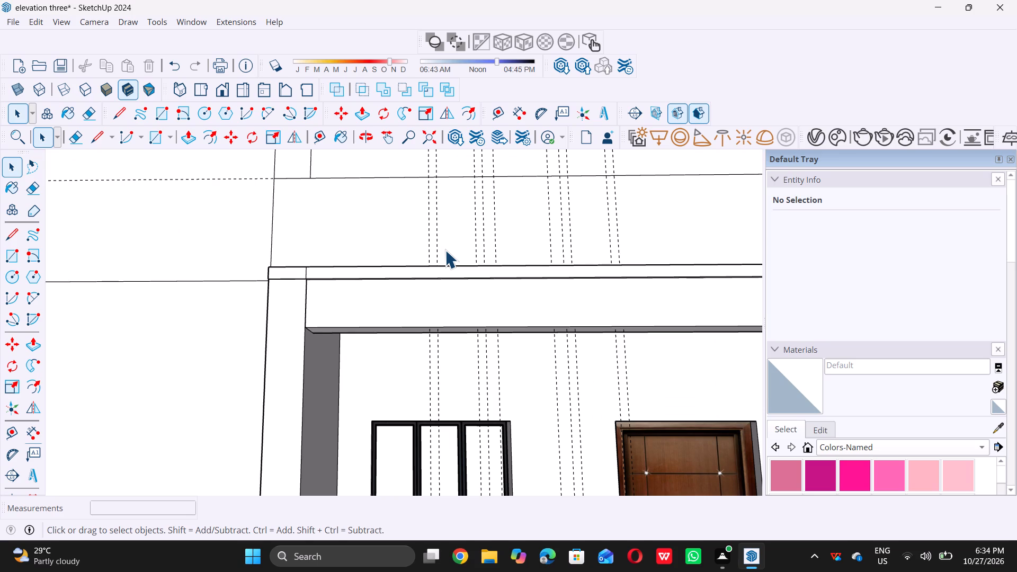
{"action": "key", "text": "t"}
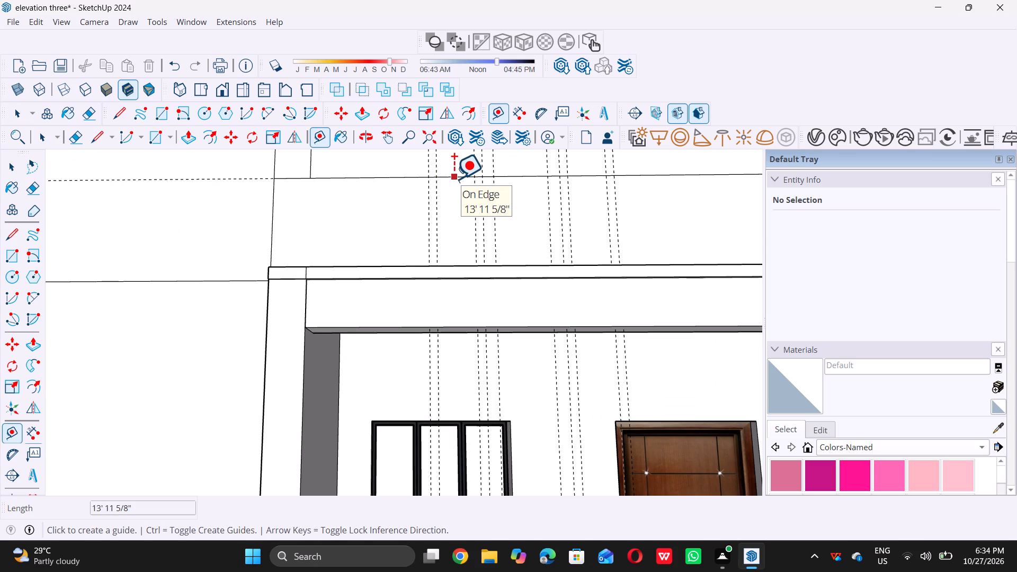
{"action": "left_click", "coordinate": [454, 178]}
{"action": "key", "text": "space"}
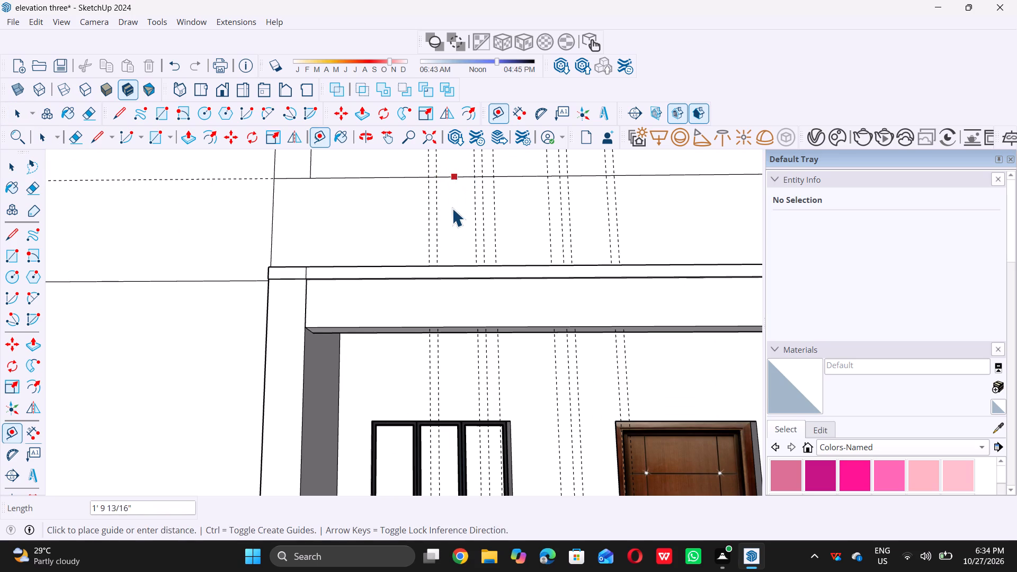
Examine how the vertical guides crossing the parapet line up with the square frames on the band below.
{"action": "type", "text": "t"}
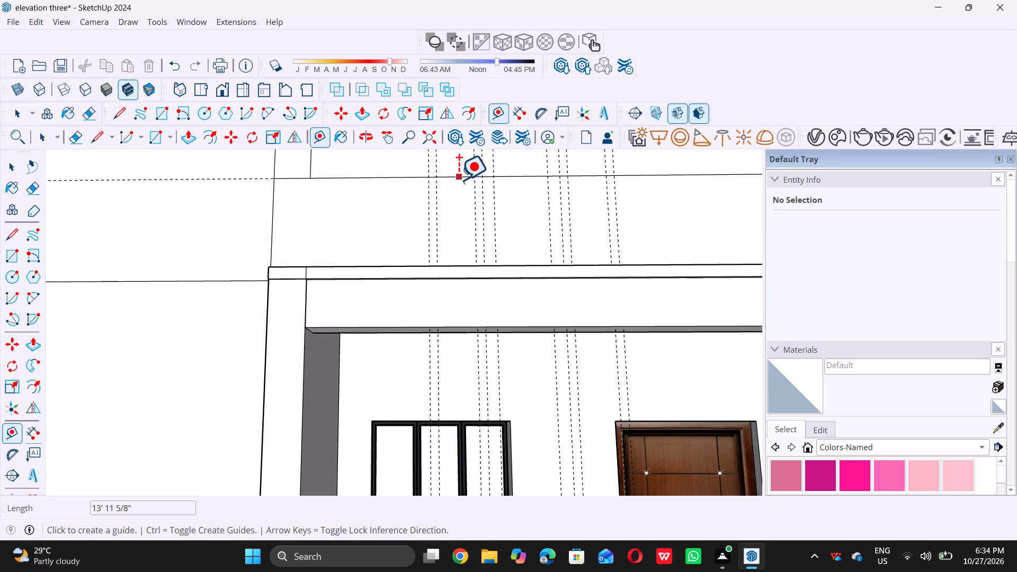
{"action": "scroll", "coordinate": [476, 242], "scroll_direction": "down", "scroll_amount": 2}
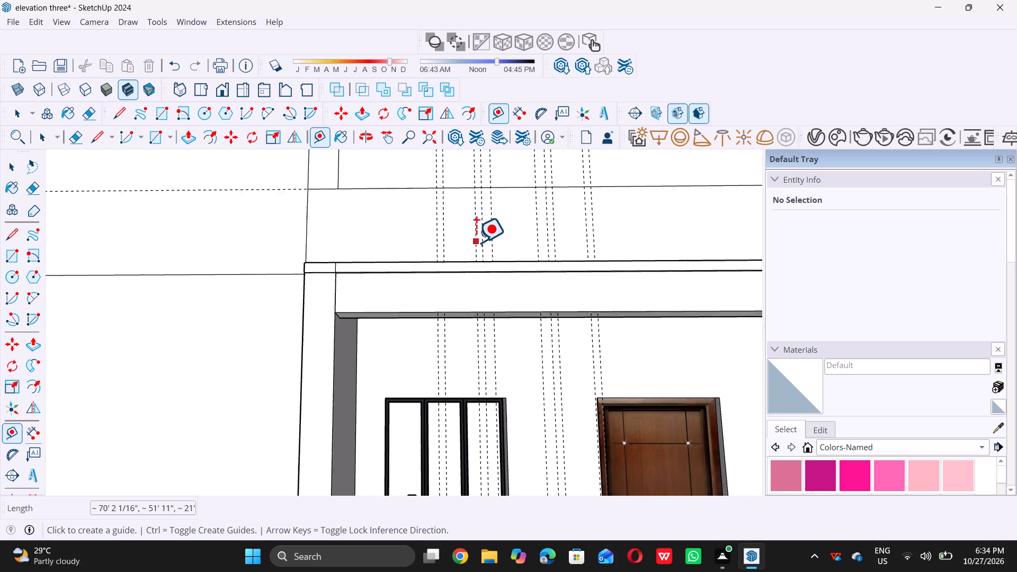
{"action": "scroll", "coordinate": [476, 242], "scroll_direction": "down", "scroll_amount": 8}
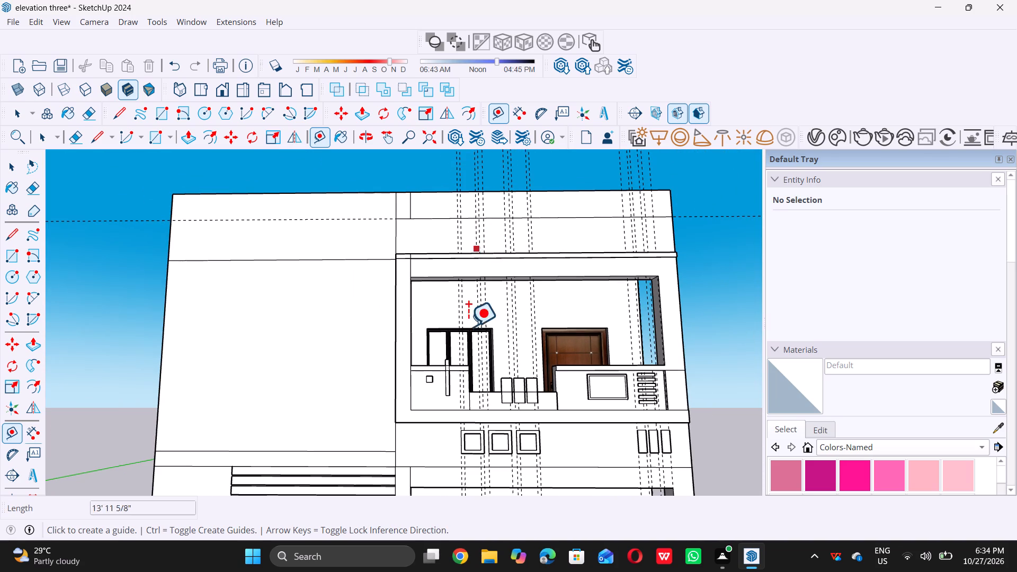
{"action": "scroll", "coordinate": [453, 219], "scroll_direction": "up", "scroll_amount": 3}
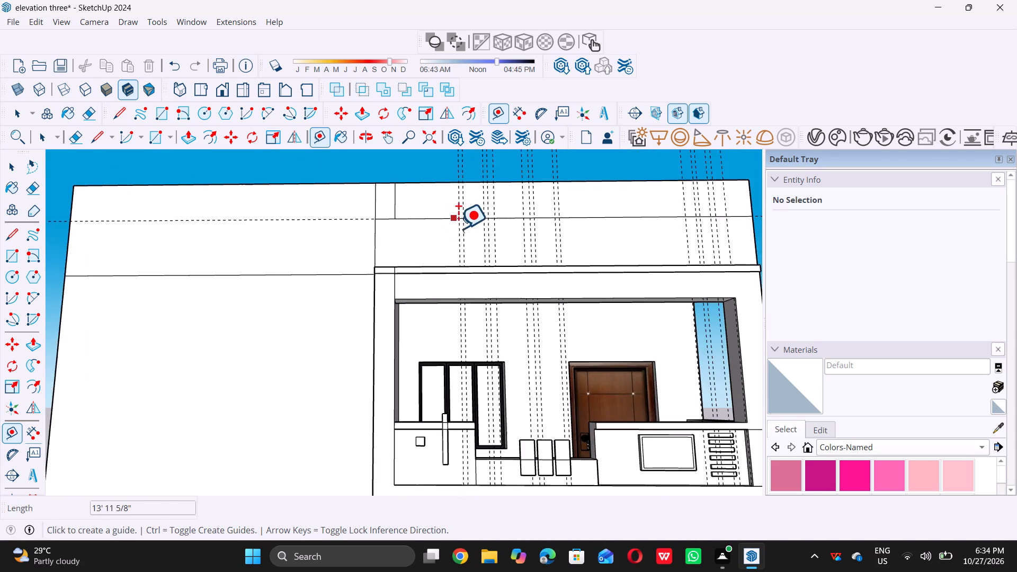
{"action": "scroll", "coordinate": [458, 228], "scroll_direction": "up", "scroll_amount": 8}
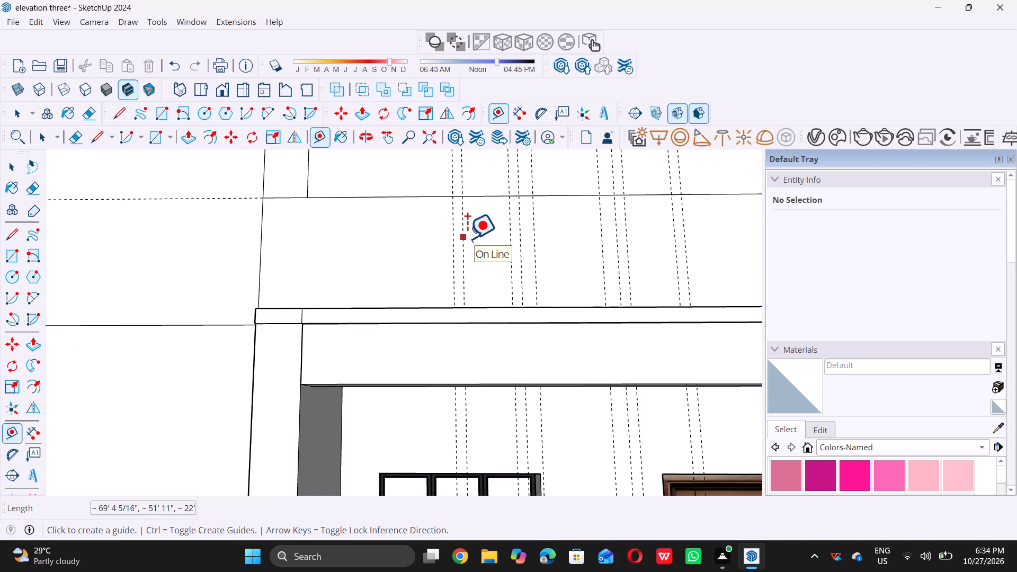
{"action": "scroll", "coordinate": [468, 238], "scroll_direction": "down", "scroll_amount": 7}
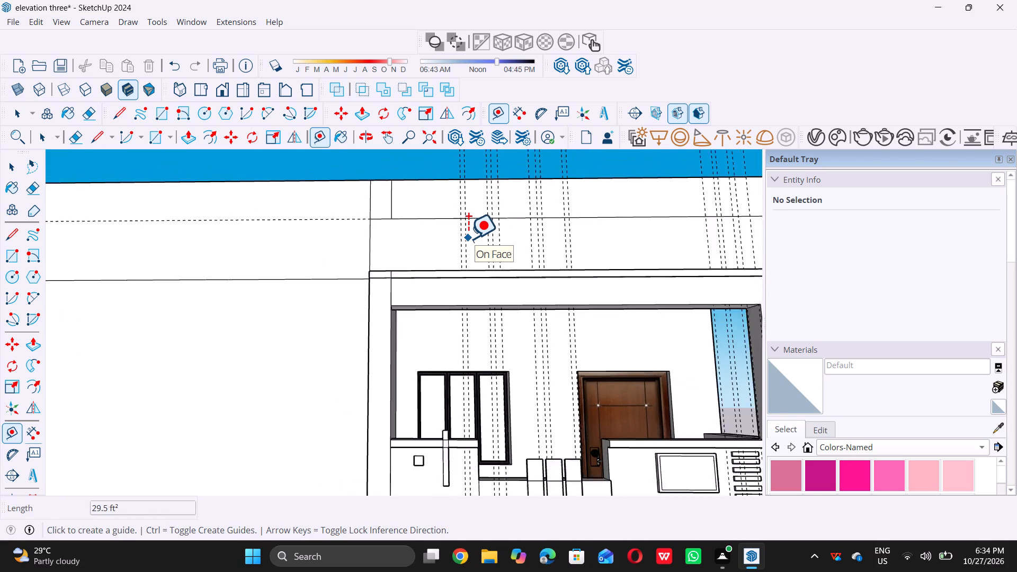
{"action": "scroll", "coordinate": [468, 238], "scroll_direction": "down", "scroll_amount": 5}
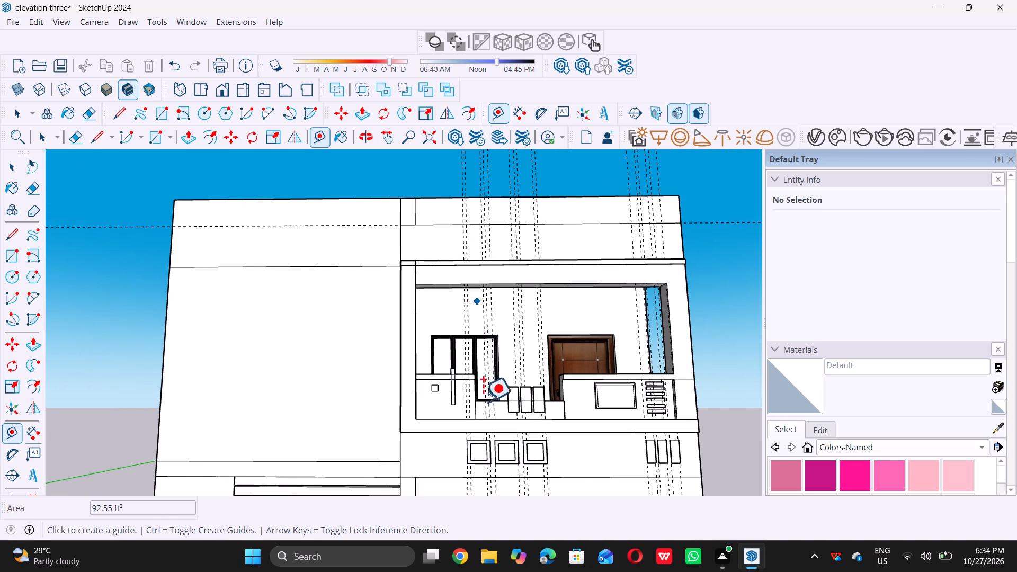
Place a vertical guide along the left inner edge of the second square frame's opening.
{"action": "scroll", "coordinate": [496, 479], "scroll_direction": "up", "scroll_amount": 18}
{"action": "middle_click_drag", "start_coordinate": [523, 373], "coordinate": [513, 372]}
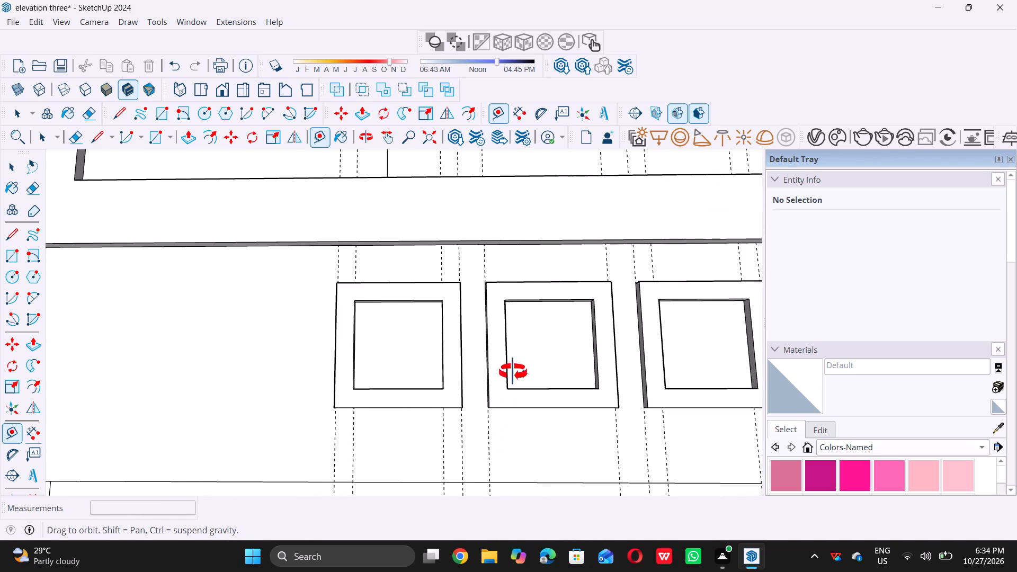
{"action": "middle_click_drag", "start_coordinate": [513, 372], "coordinate": [457, 368]}
{"action": "scroll", "coordinate": [486, 351], "scroll_direction": "up", "scroll_amount": 10}
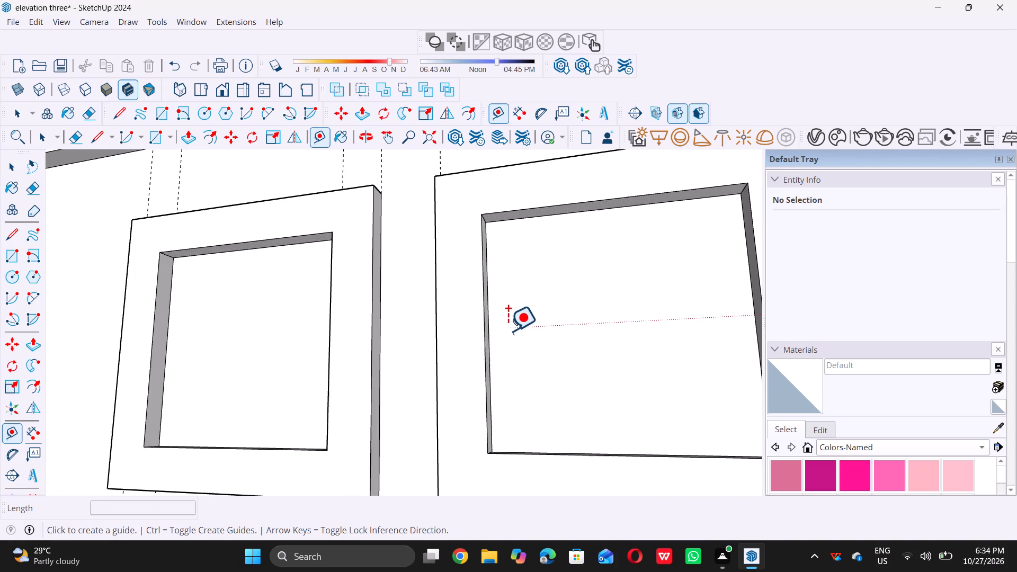
{"action": "left_click", "coordinate": [488, 316]}
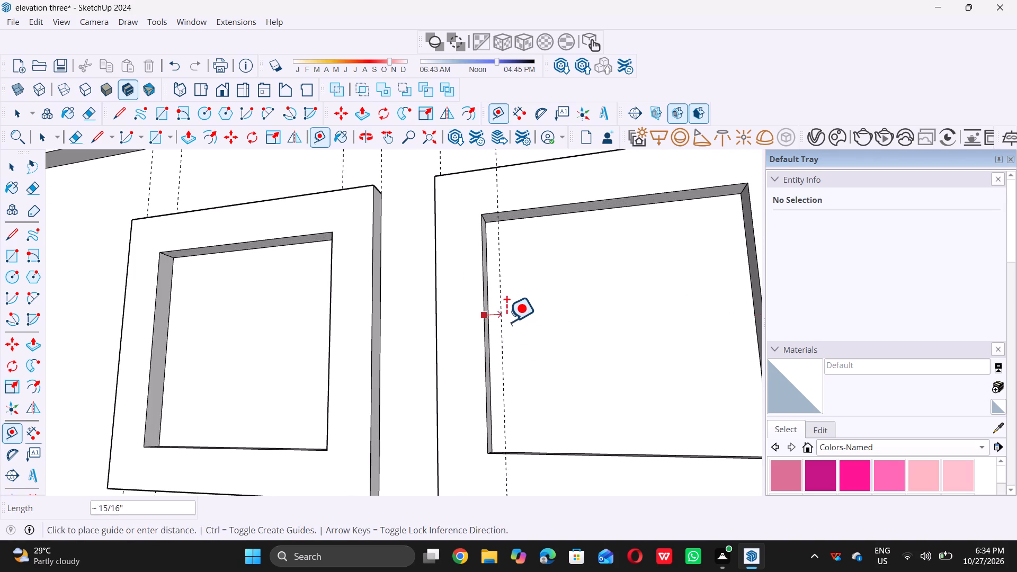
{"action": "left_click", "coordinate": [489, 316]}
Place a vertical guide along the right inner edge of the second square frame's opening.
{"action": "scroll", "coordinate": [492, 346], "scroll_direction": "down", "scroll_amount": 5}
{"action": "middle_click_drag", "start_coordinate": [508, 401], "coordinate": [581, 426]}
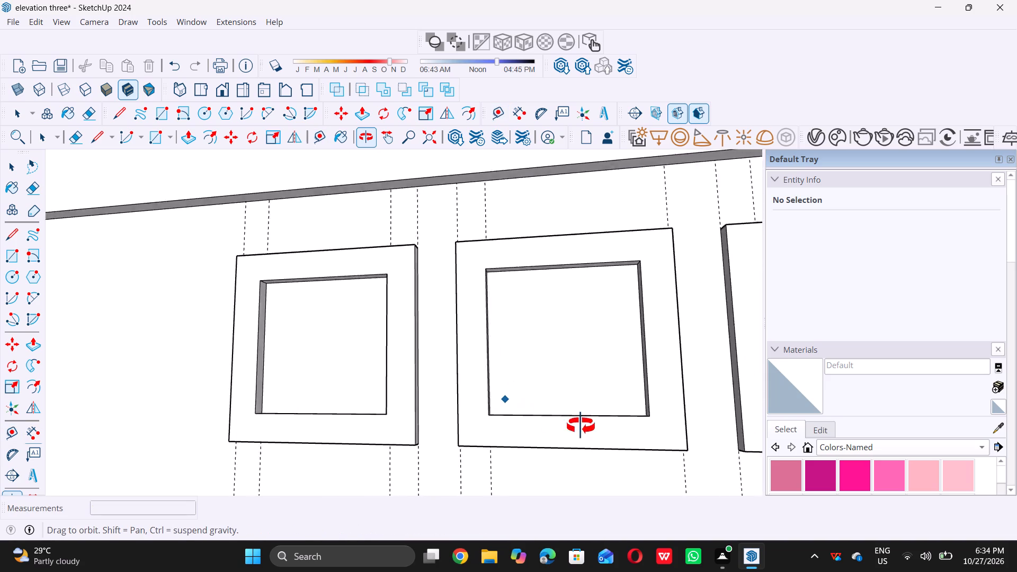
{"action": "middle_click_drag", "start_coordinate": [581, 426], "coordinate": [610, 431]}
{"action": "scroll", "coordinate": [599, 351], "scroll_direction": "up", "scroll_amount": 5}
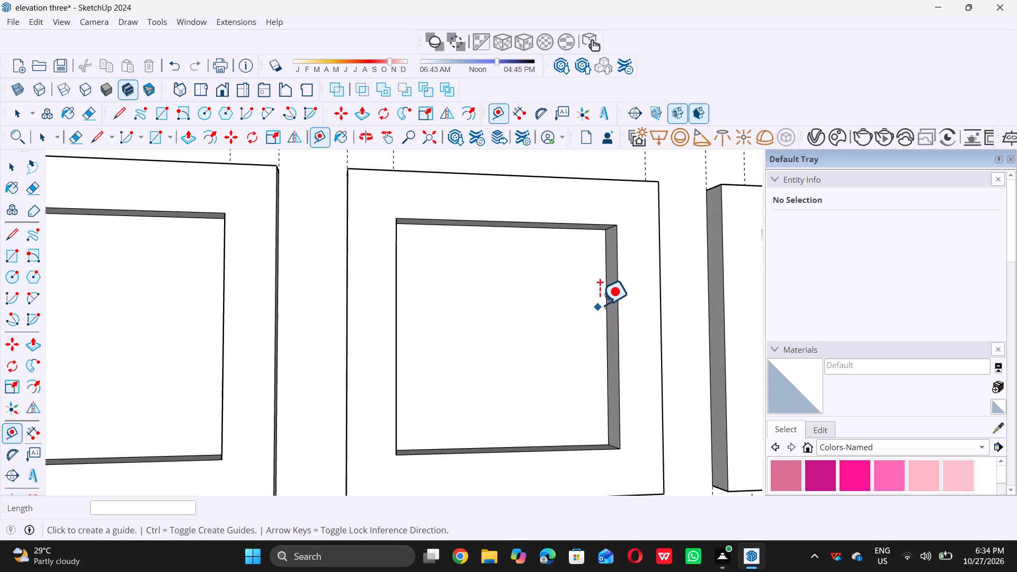
{"action": "triple_click", "coordinate": [603, 303]}
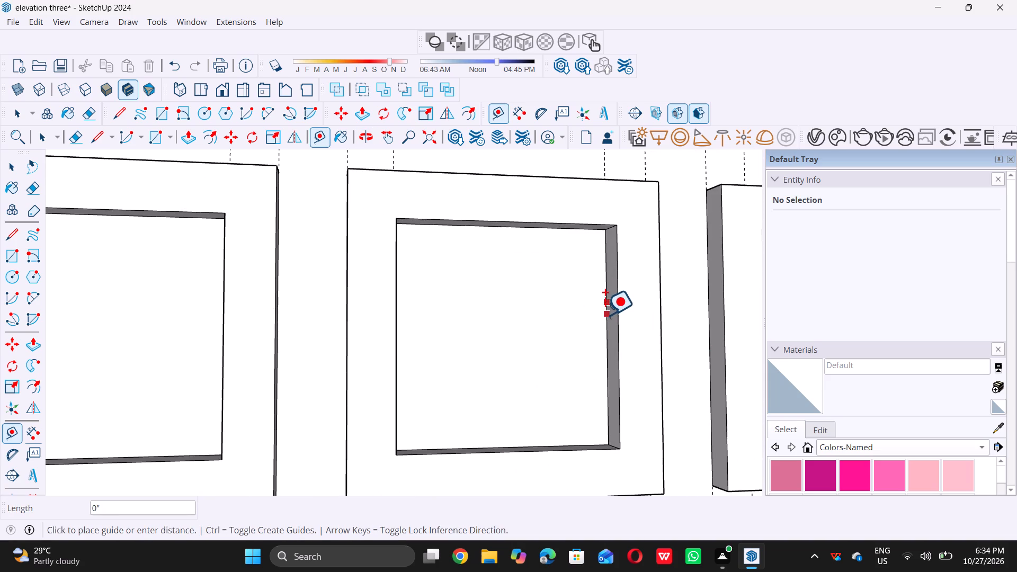
{"action": "left_click", "coordinate": [605, 314]}
{"action": "scroll", "coordinate": [548, 380], "scroll_direction": "down", "scroll_amount": 8}
{"action": "key", "text": "space"}
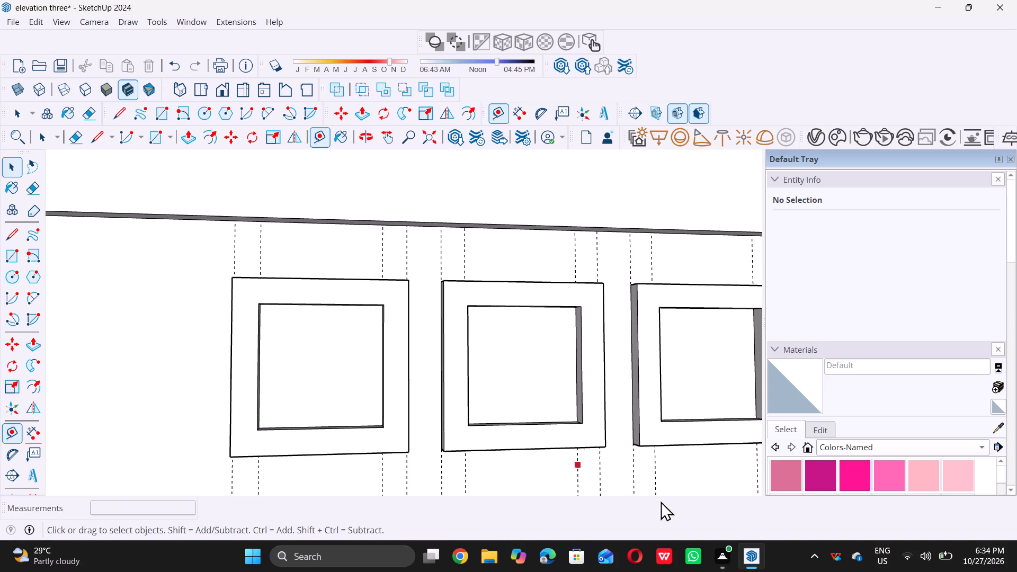
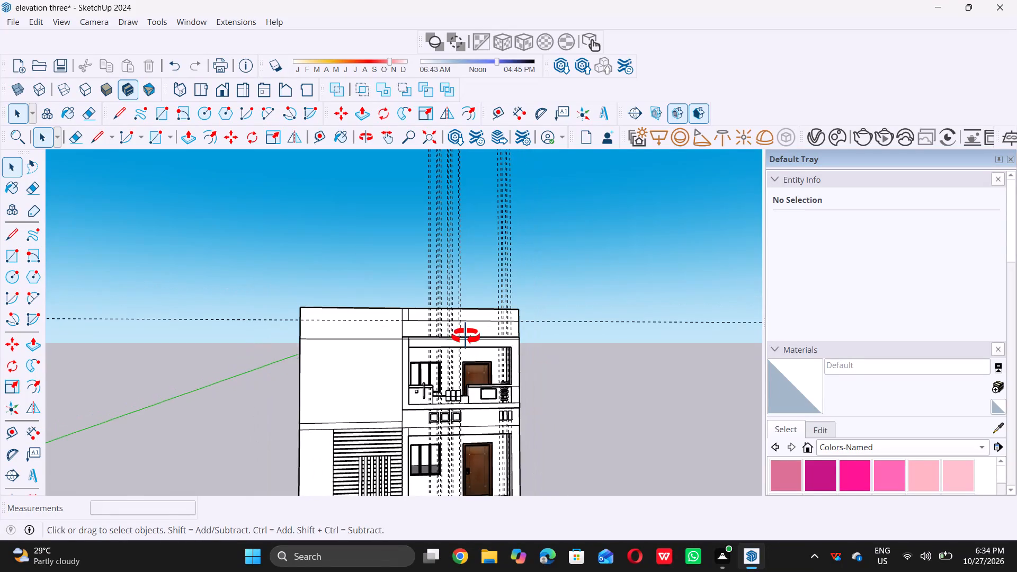
Place a horizontal guide about 3 5/16" below the horizontal line that crosses the parapet face.
{"action": "scroll", "coordinate": [427, 325], "scroll_direction": "up", "scroll_amount": 10}
{"action": "middle_click_drag", "start_coordinate": [423, 347], "coordinate": [425, 344]}
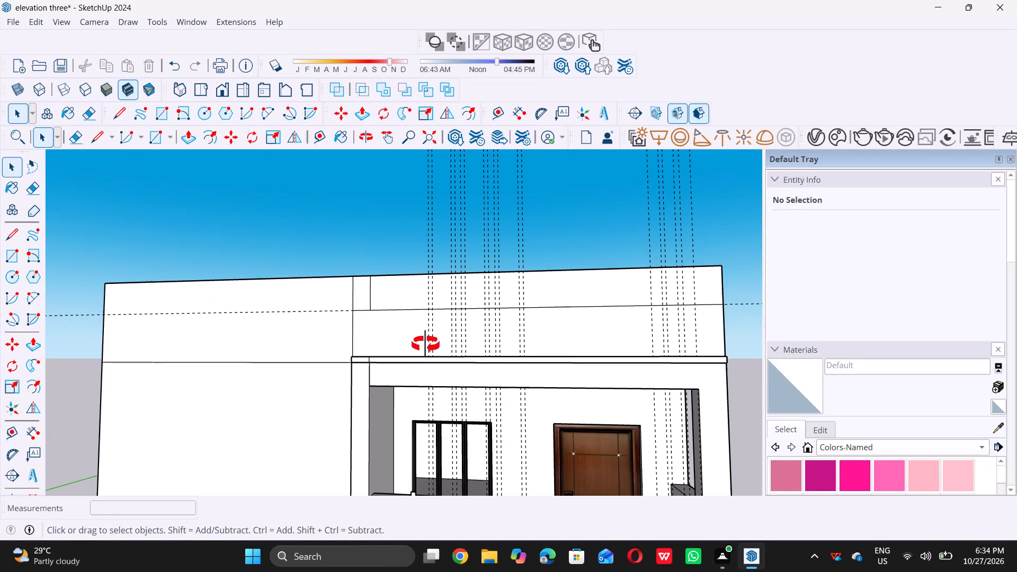
{"action": "middle_click_drag", "start_coordinate": [425, 344], "coordinate": [440, 334]}
{"action": "scroll", "coordinate": [440, 334], "scroll_direction": "up", "scroll_amount": 8}
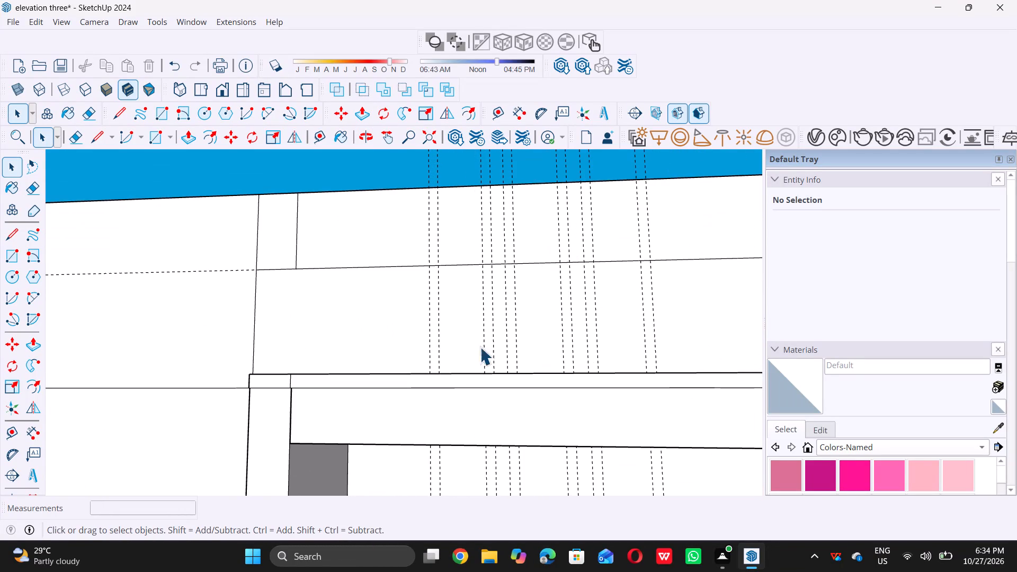
{"action": "middle_click_drag", "start_coordinate": [431, 347], "coordinate": [488, 341]}
{"action": "middle_click_drag", "start_coordinate": [487, 341], "coordinate": [444, 345]}
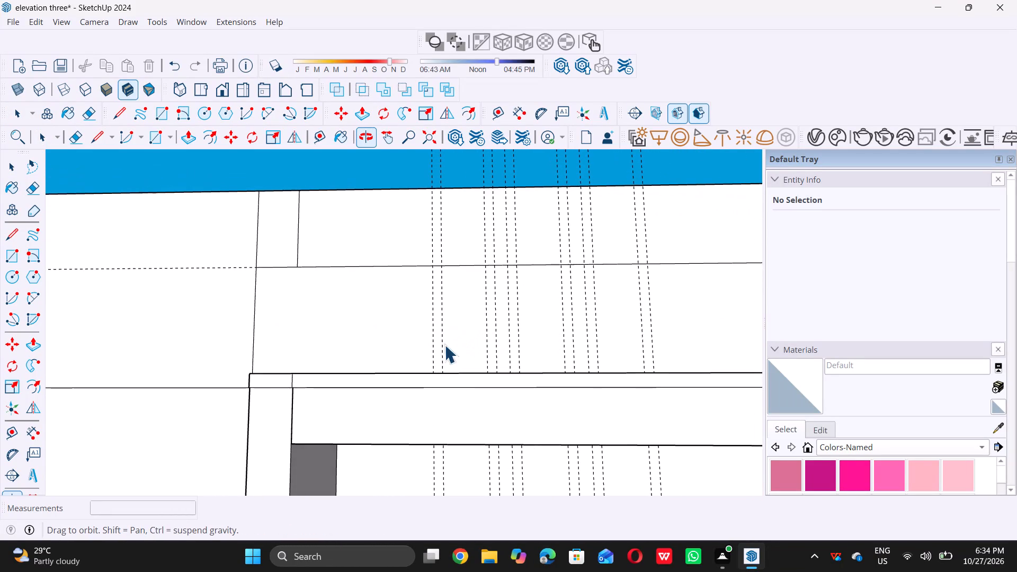
{"action": "middle_click_drag", "start_coordinate": [455, 345], "coordinate": [434, 339]}
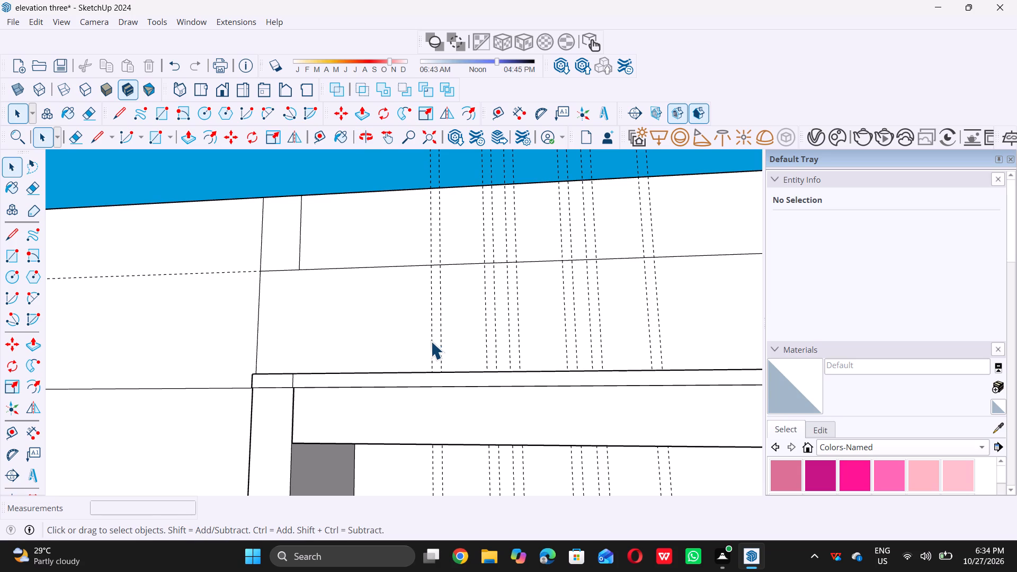
{"action": "key", "text": "t"}
{"action": "scroll", "coordinate": [431, 341], "scroll_direction": "down", "scroll_amount": 10}
{"action": "scroll", "coordinate": [448, 299], "scroll_direction": "down", "scroll_amount": 5}
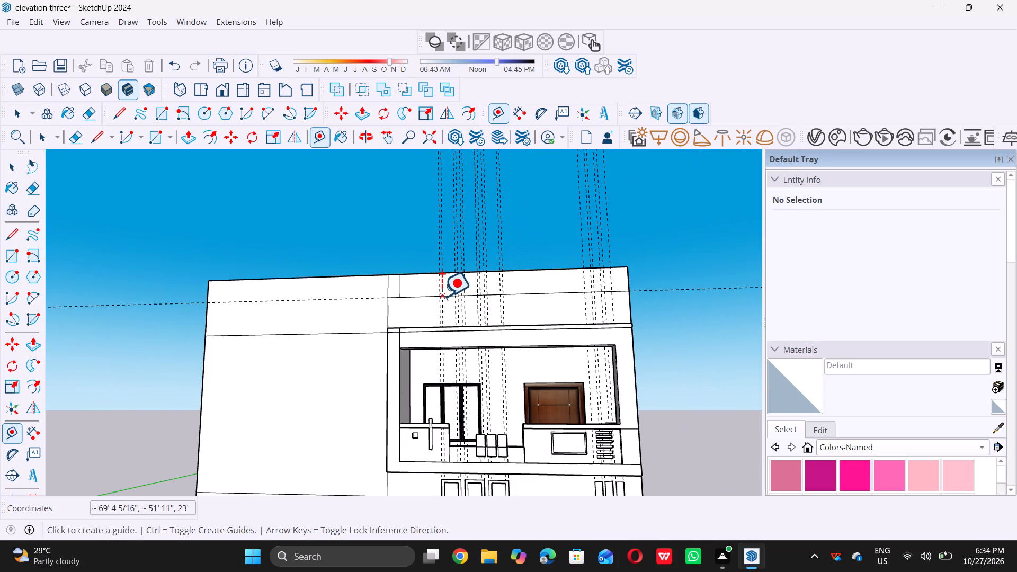
{"action": "scroll", "coordinate": [435, 302], "scroll_direction": "up", "scroll_amount": 8}
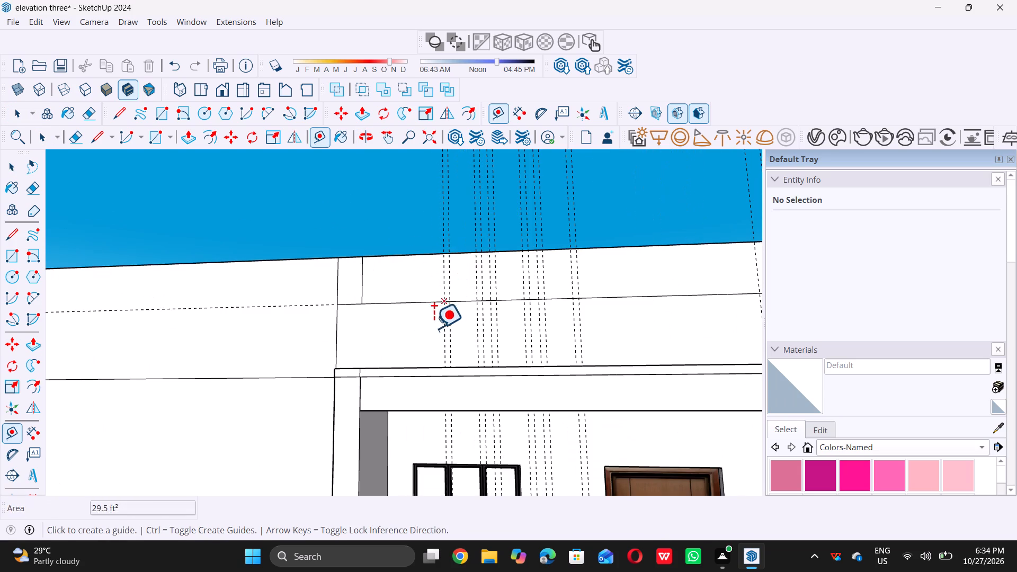
{"action": "middle_click_drag", "start_coordinate": [435, 328], "coordinate": [459, 325]}
{"action": "scroll", "coordinate": [462, 315], "scroll_direction": "up", "scroll_amount": 8}
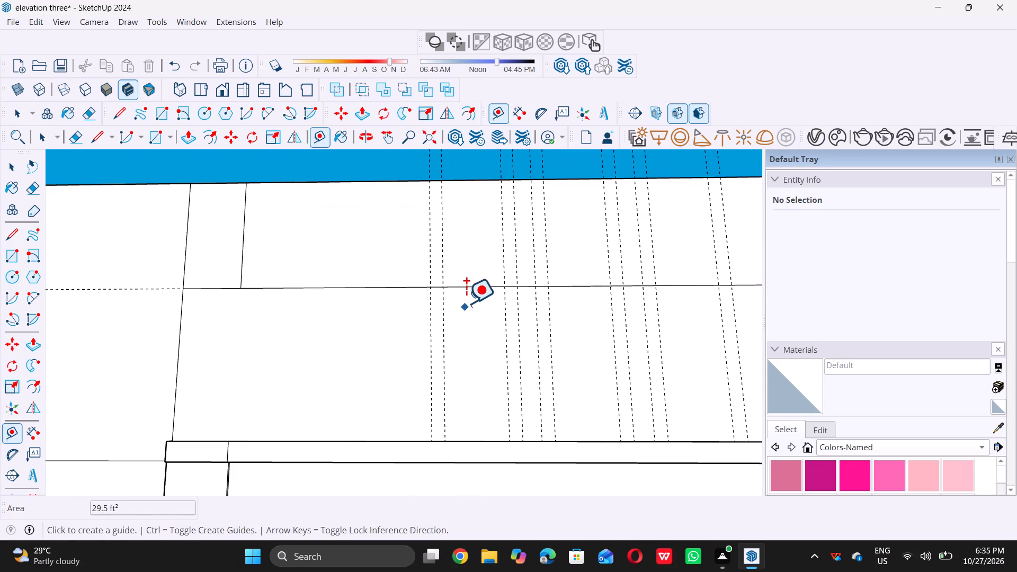
{"action": "left_click", "coordinate": [472, 289]}
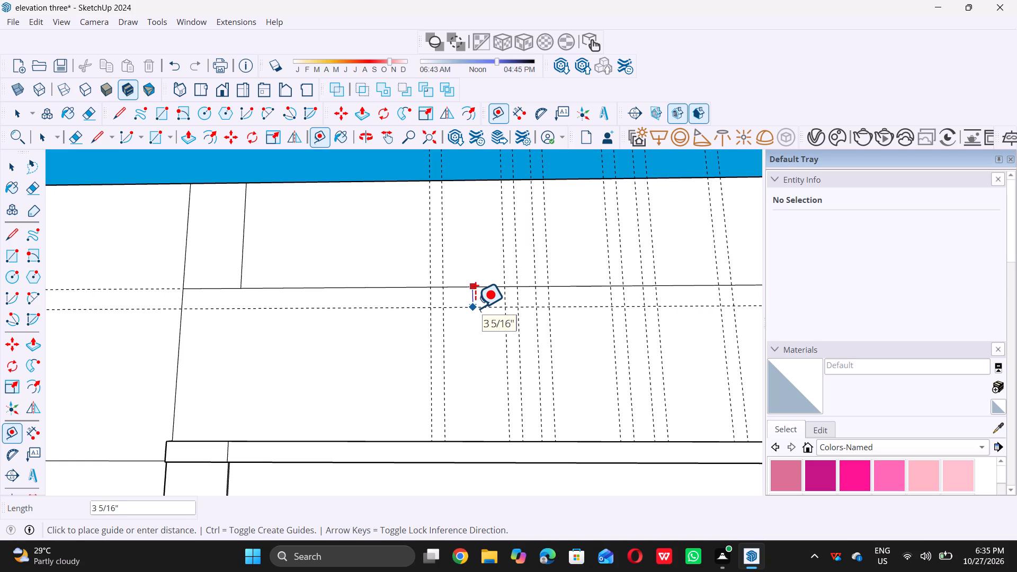
{"action": "double_click", "coordinate": [475, 308]}
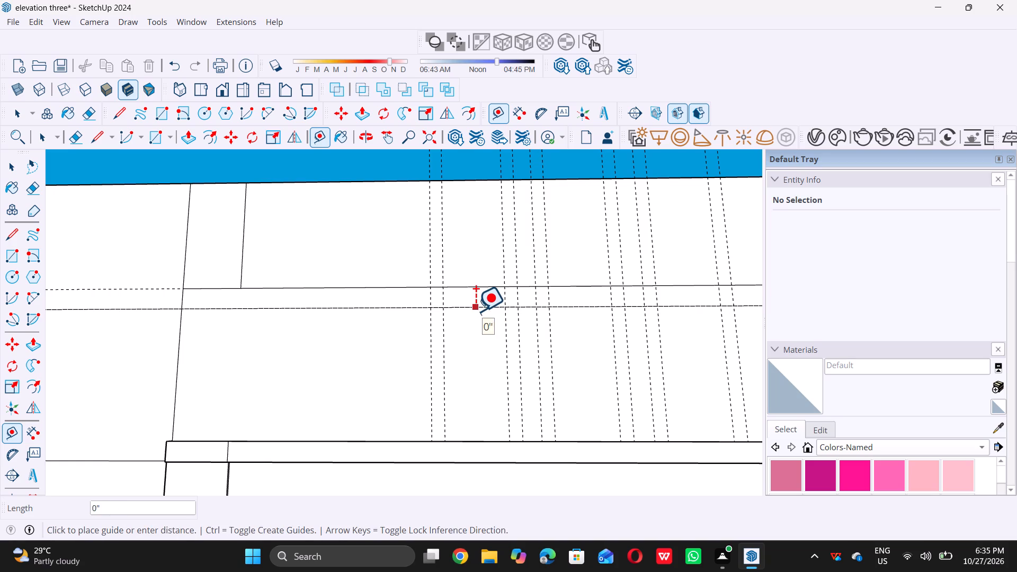
{"action": "left_click", "coordinate": [476, 309]}
{"action": "key", "text": "space"}
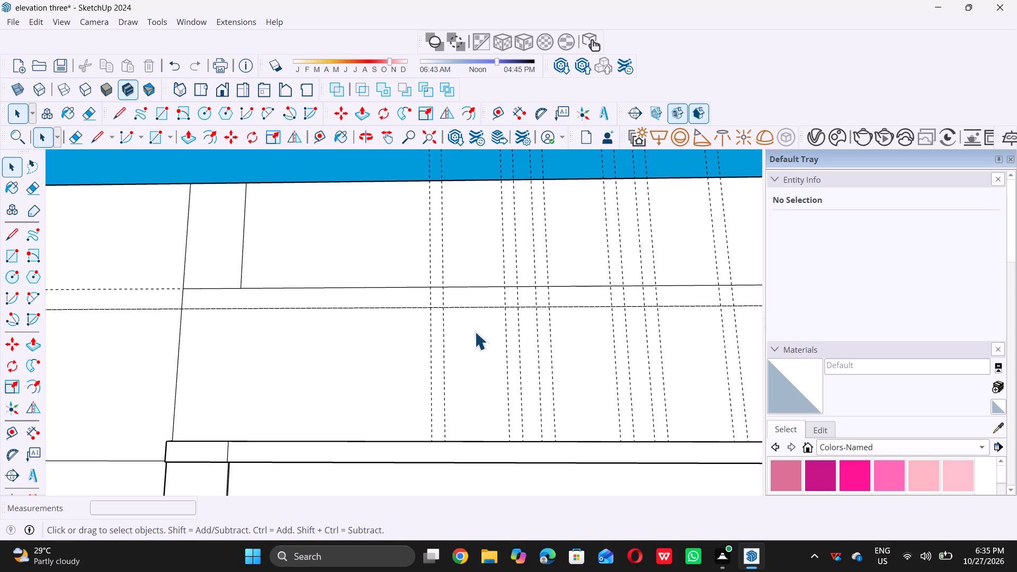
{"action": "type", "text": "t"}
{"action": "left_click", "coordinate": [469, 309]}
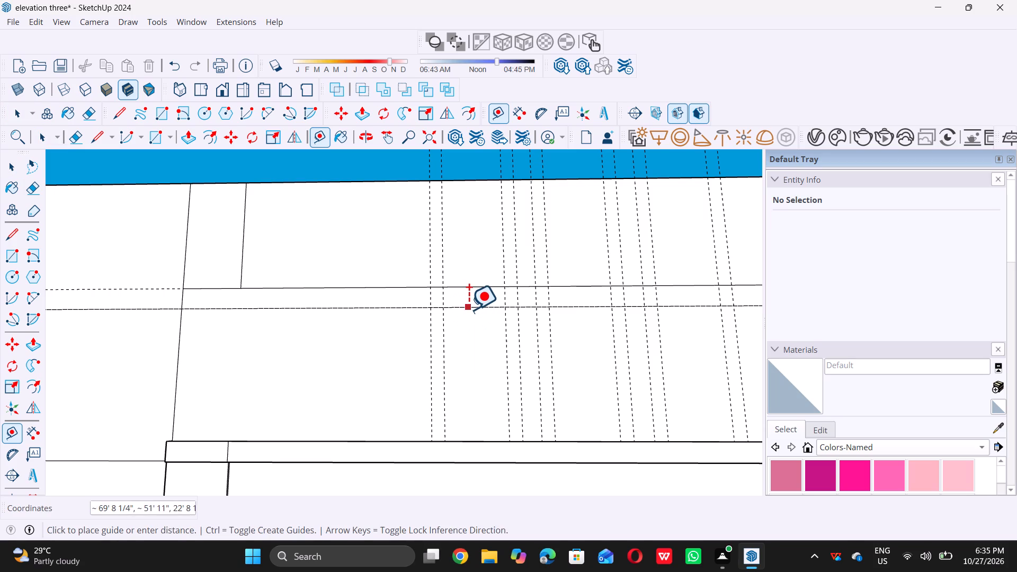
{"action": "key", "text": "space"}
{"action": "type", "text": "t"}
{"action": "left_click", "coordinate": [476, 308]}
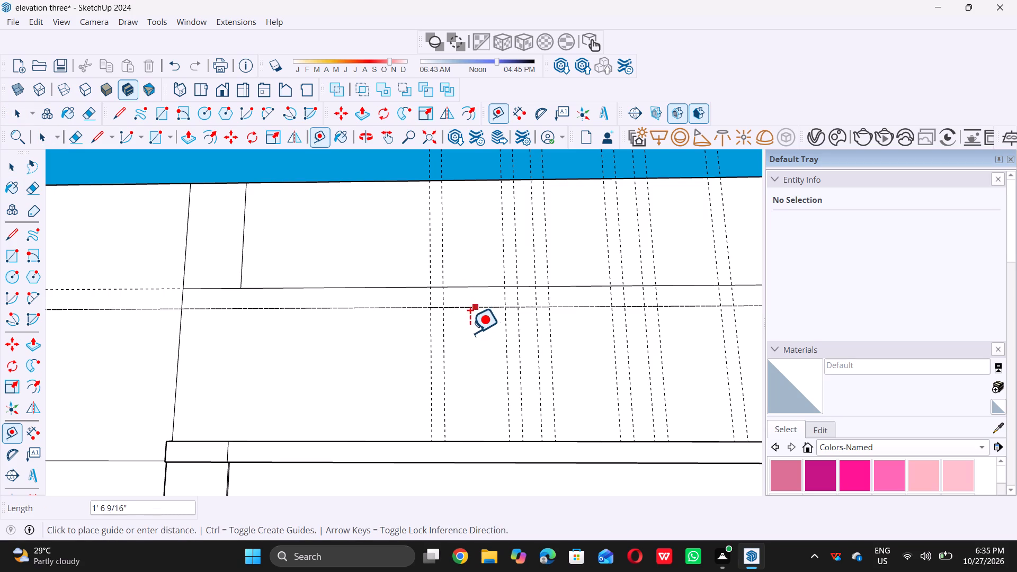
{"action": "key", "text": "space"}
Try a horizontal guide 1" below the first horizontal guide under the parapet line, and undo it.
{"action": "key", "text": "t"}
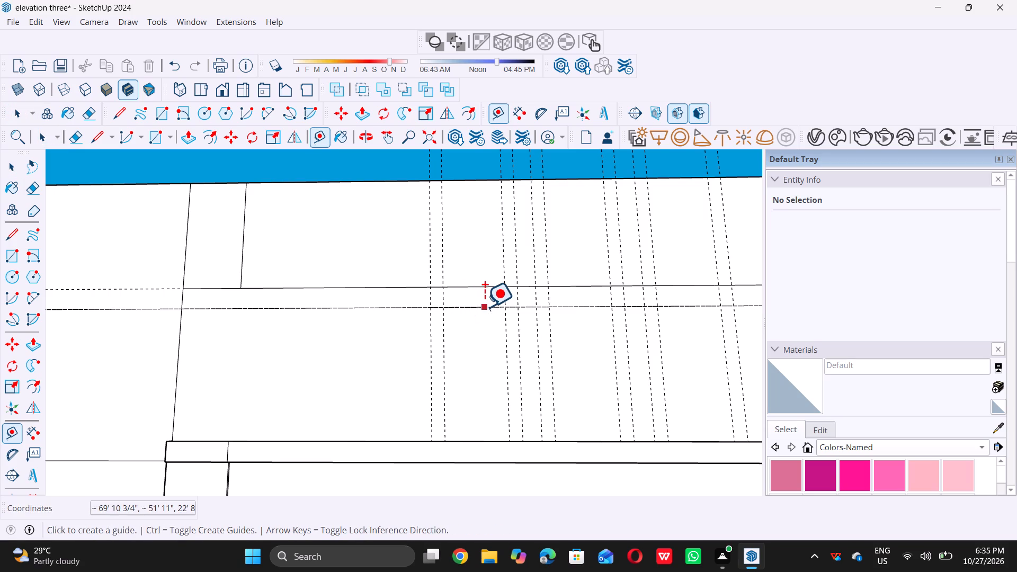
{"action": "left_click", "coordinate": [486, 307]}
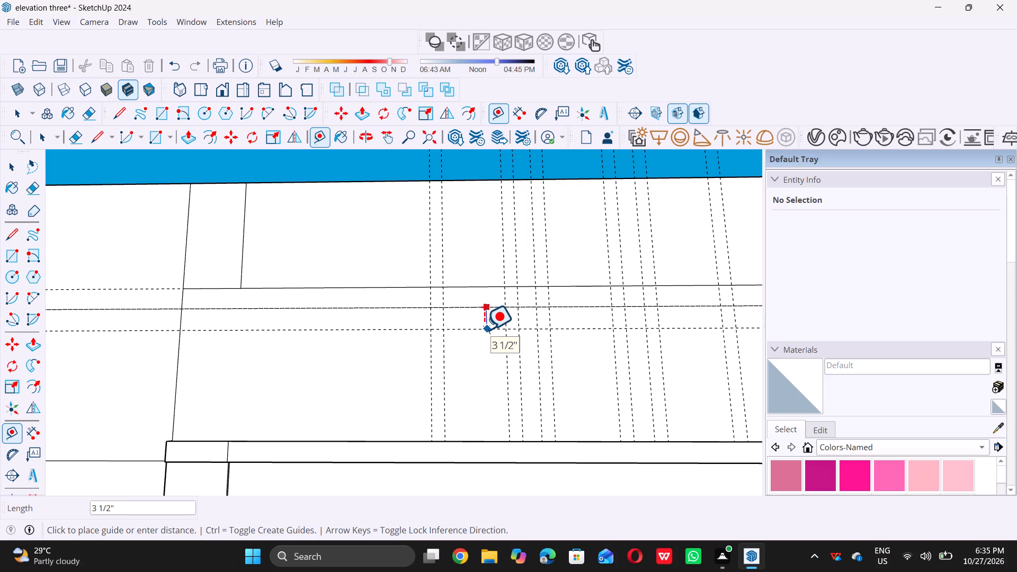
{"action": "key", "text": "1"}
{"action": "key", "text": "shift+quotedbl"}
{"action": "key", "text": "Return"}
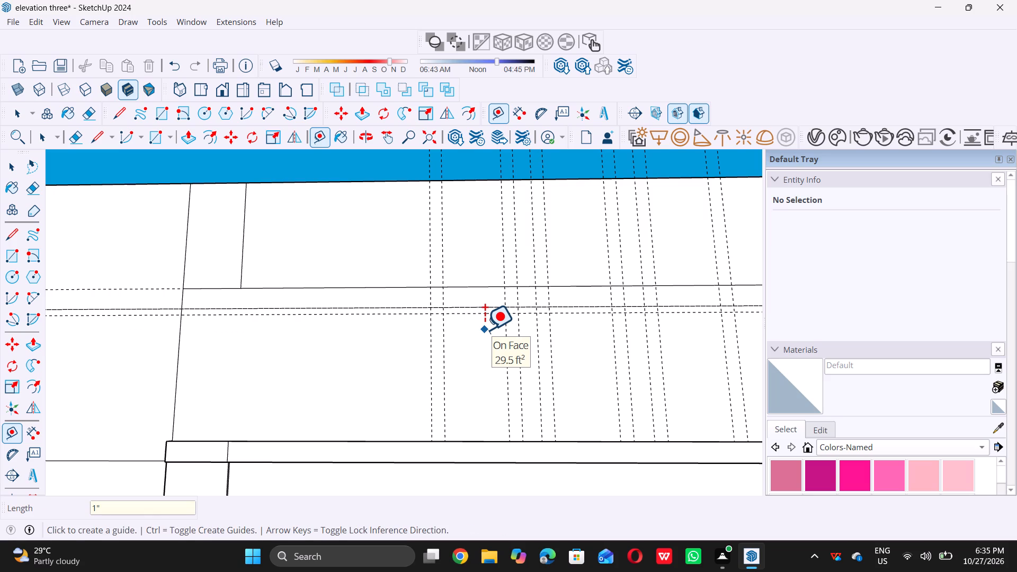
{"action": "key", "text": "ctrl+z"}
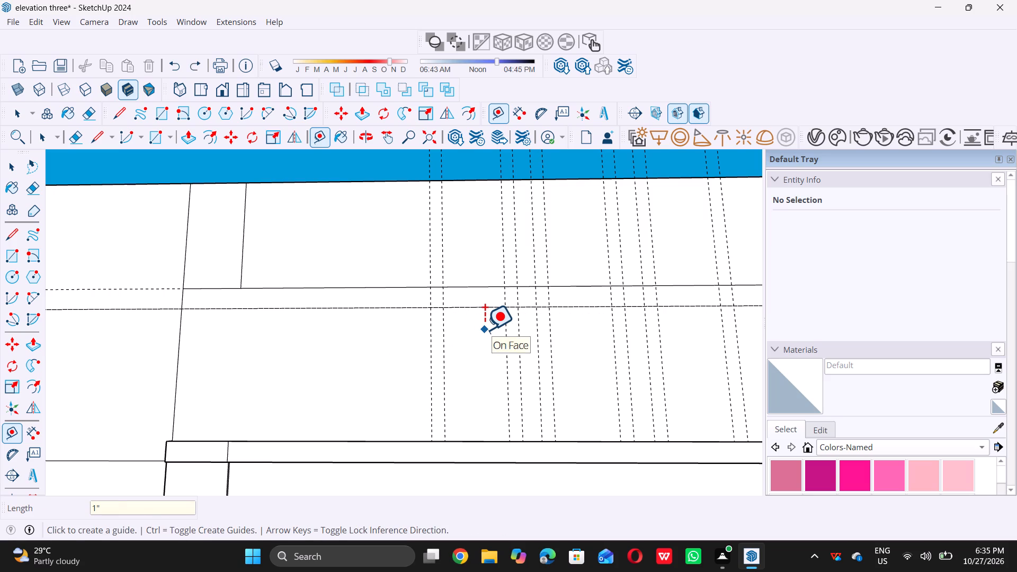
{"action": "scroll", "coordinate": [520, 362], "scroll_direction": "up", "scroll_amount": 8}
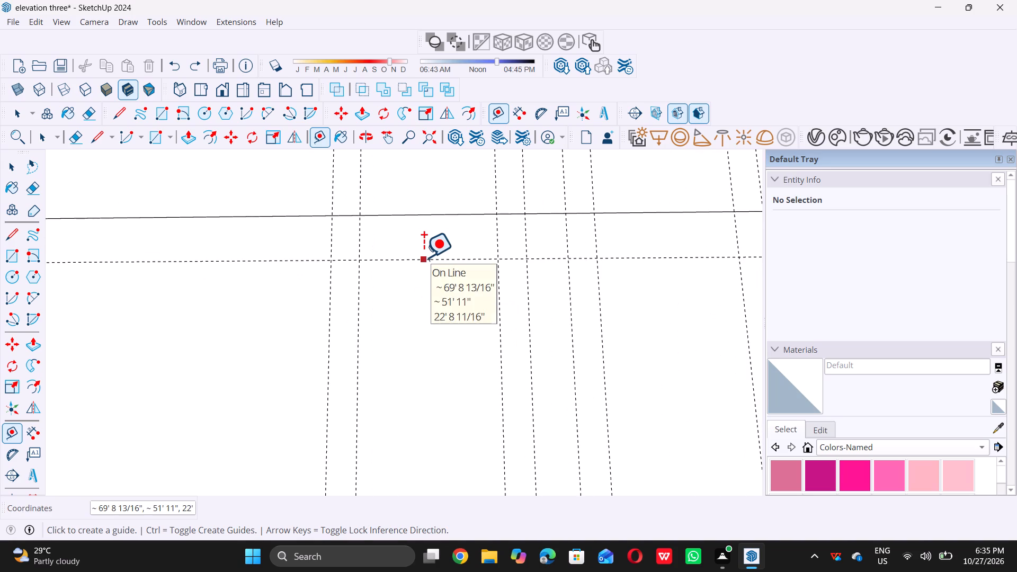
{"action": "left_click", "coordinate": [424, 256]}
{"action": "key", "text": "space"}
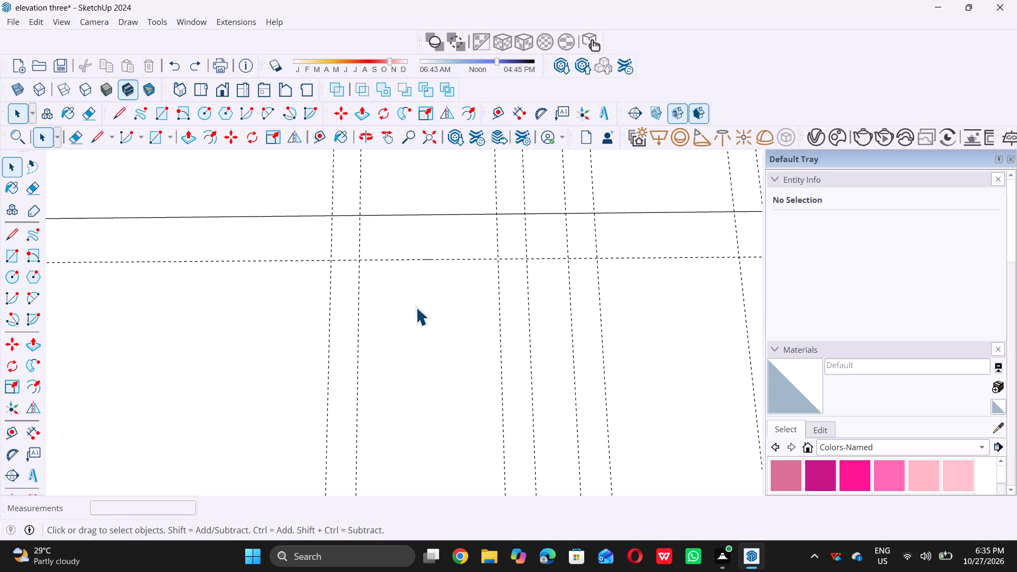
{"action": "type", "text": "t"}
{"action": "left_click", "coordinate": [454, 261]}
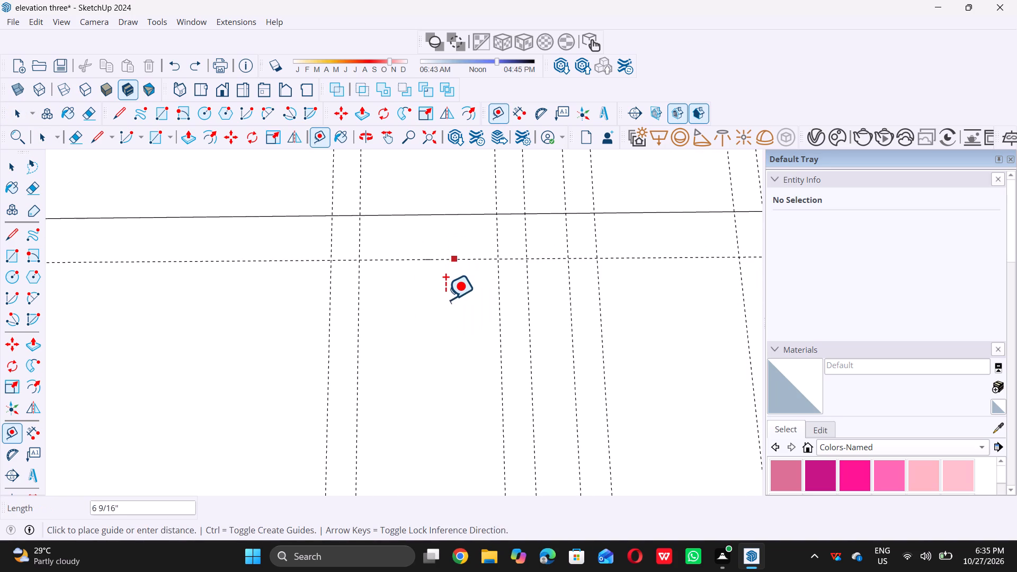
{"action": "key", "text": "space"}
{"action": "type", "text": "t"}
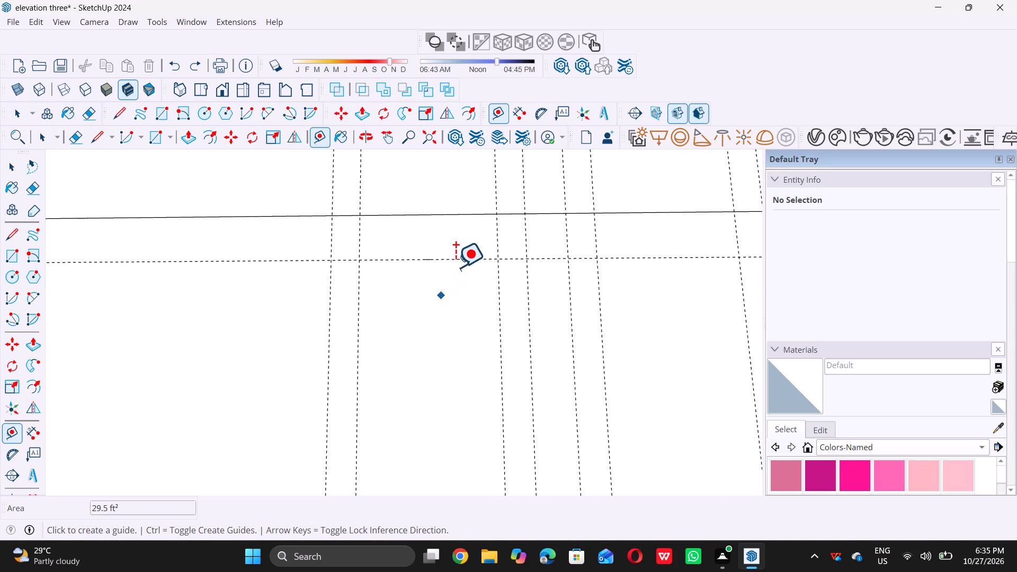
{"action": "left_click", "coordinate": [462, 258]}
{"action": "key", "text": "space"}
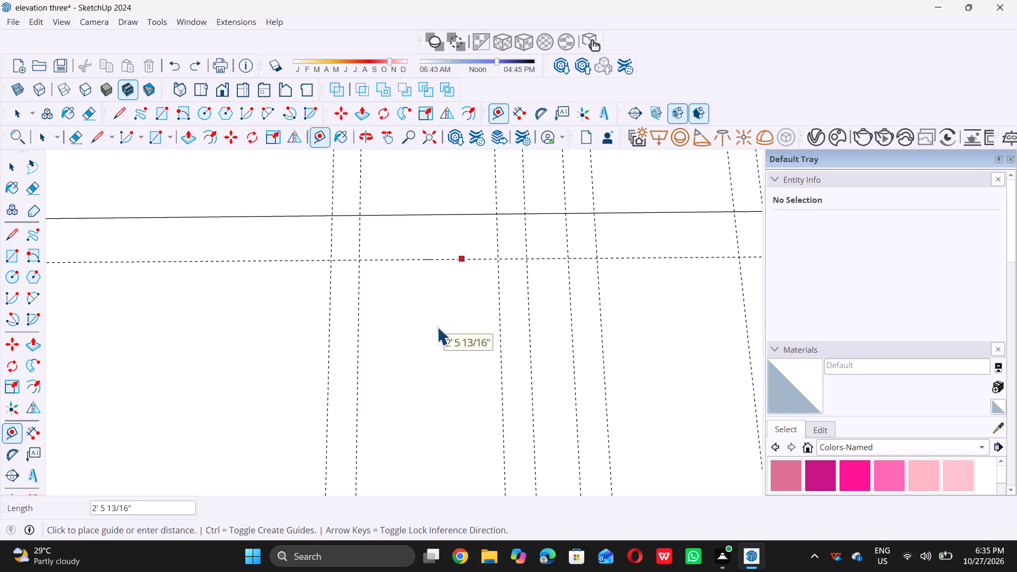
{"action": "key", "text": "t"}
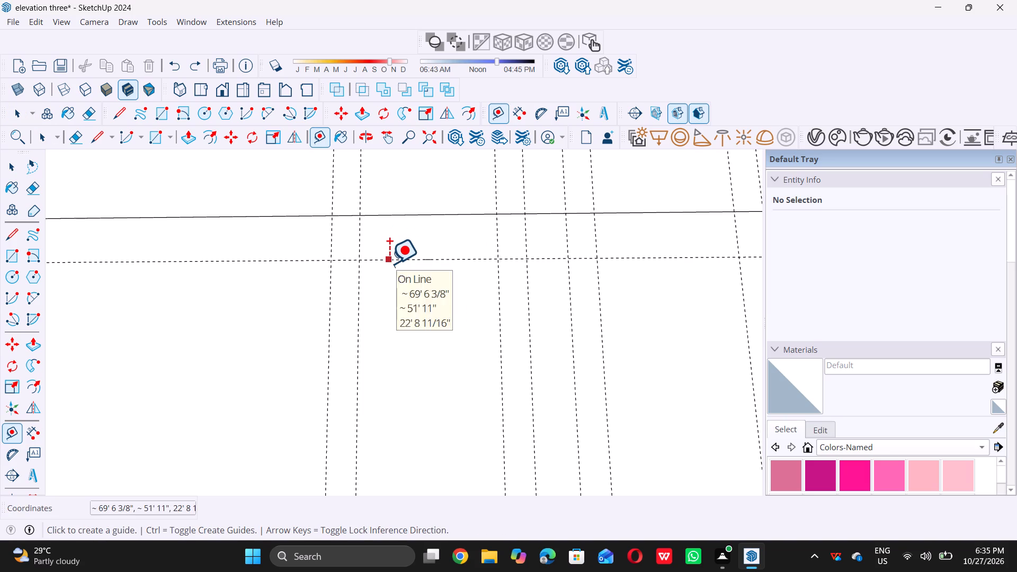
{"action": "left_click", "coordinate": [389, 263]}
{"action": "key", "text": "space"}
Place a horizontal guide 2" below the first horizontal guide under the parapet line.
{"action": "type", "text": "t"}
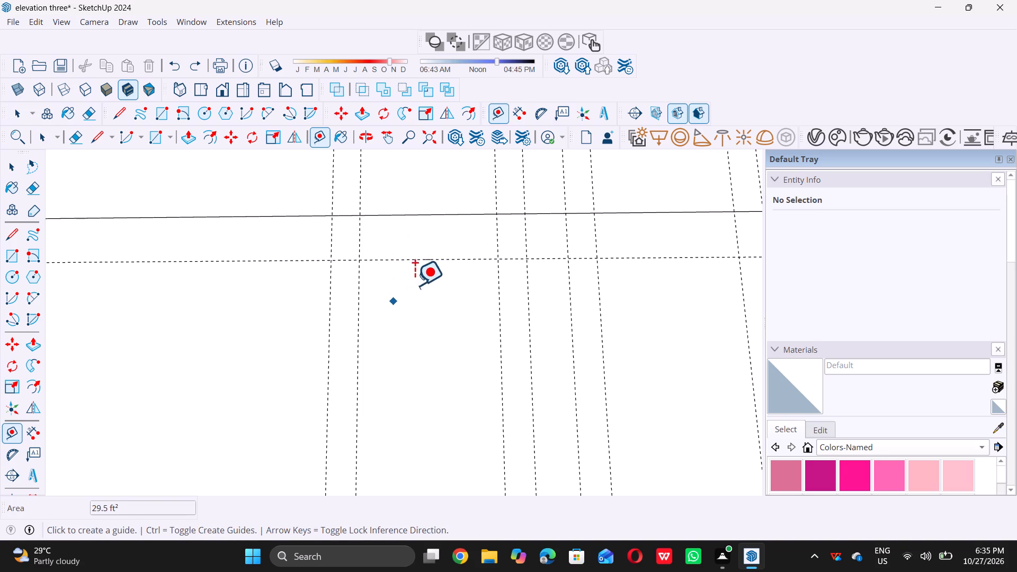
{"action": "left_click", "coordinate": [460, 261]}
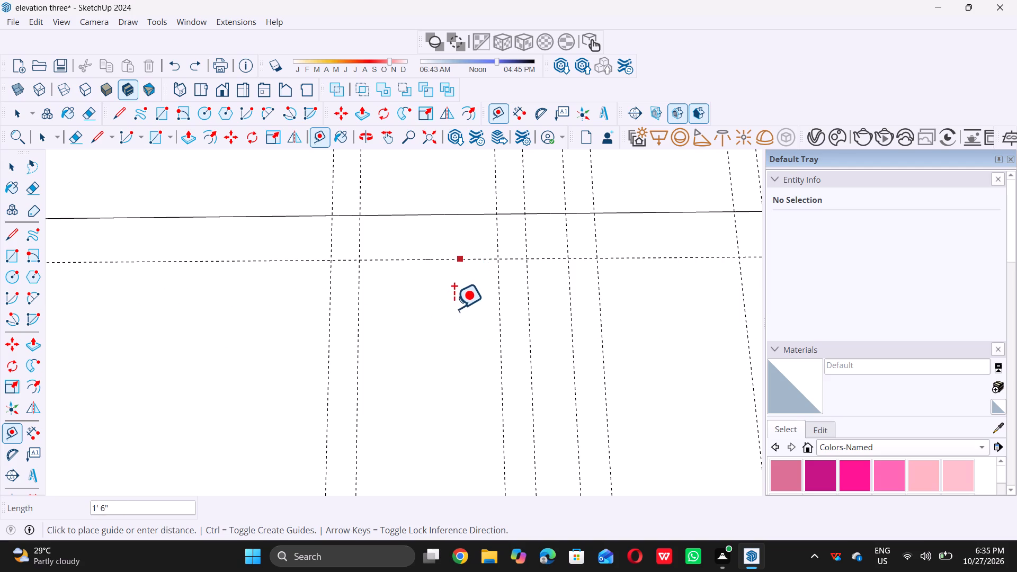
{"action": "scroll", "coordinate": [448, 307], "scroll_direction": "down", "scroll_amount": 2}
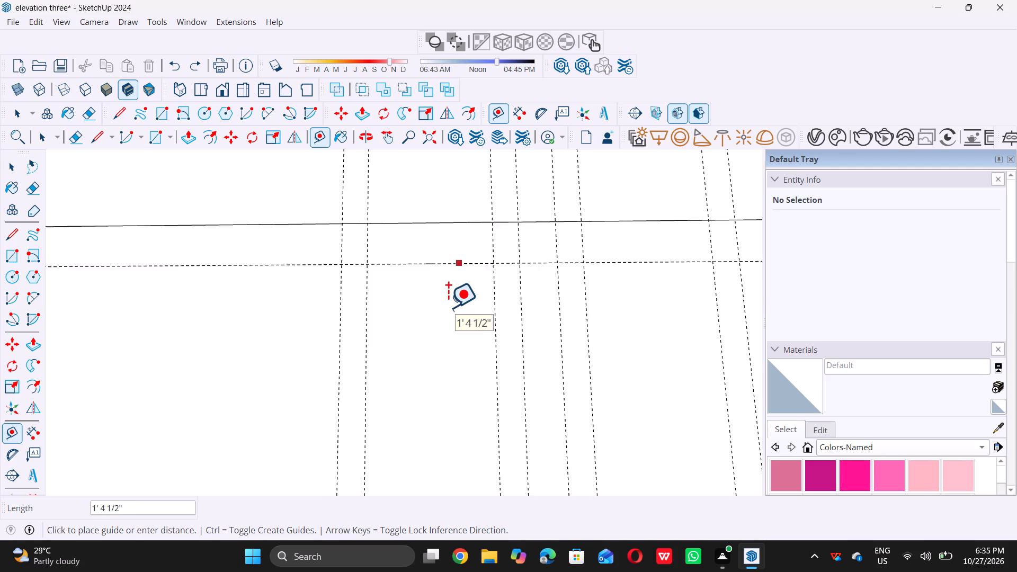
{"action": "scroll", "coordinate": [448, 307], "scroll_direction": "down", "scroll_amount": 1}
{"action": "middle_click_drag", "start_coordinate": [448, 307], "coordinate": [609, 422]}
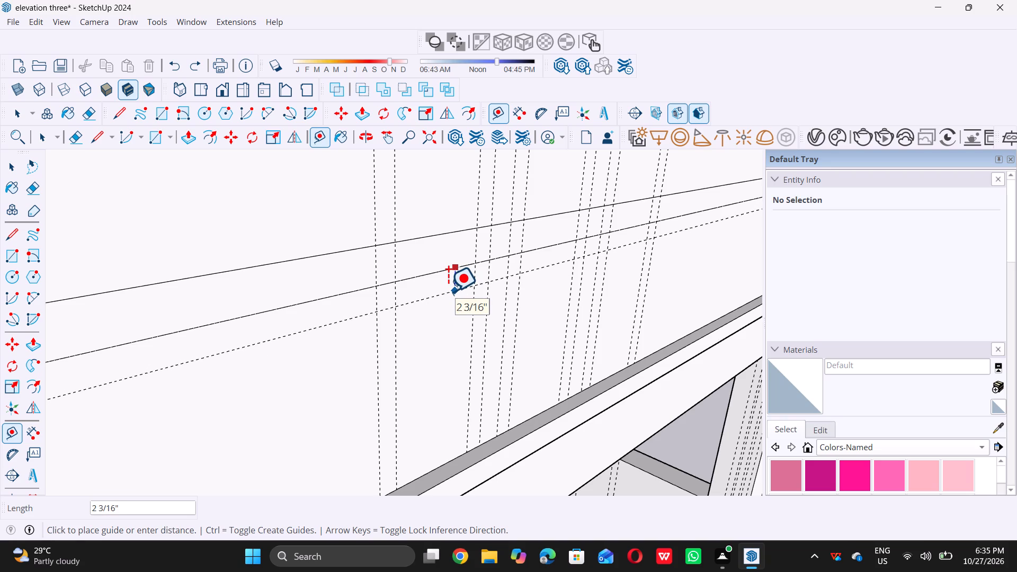
{"action": "key", "text": "2"}
{"action": "key", "text": "shift+quotedbl"}
{"action": "key", "text": "Return"}
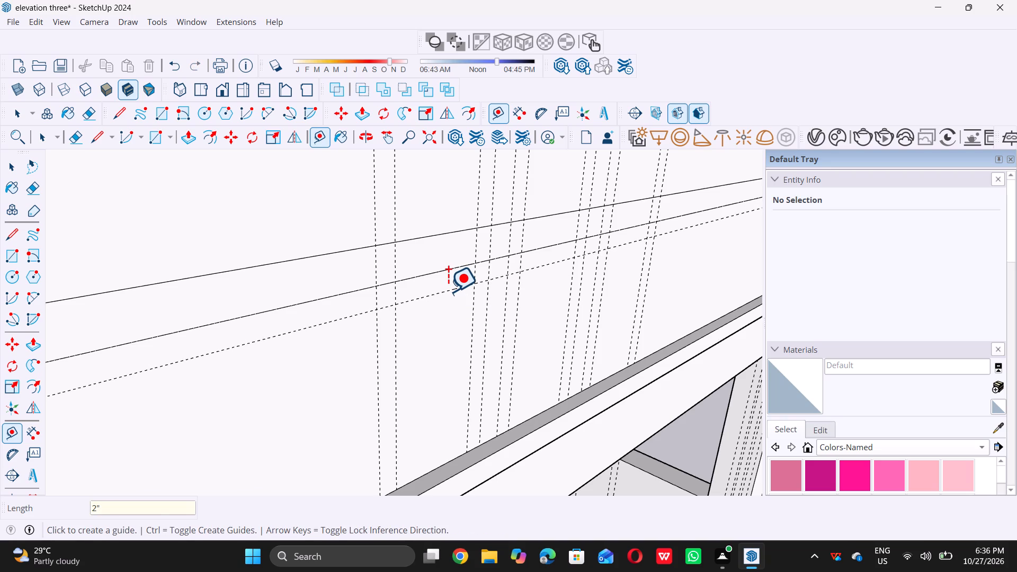
Place a horizontal guide on the parapet face about 1' 5/16" below the lowest of the existing horizontal guides.
{"action": "scroll", "coordinate": [435, 274], "scroll_direction": "down", "scroll_amount": 13}
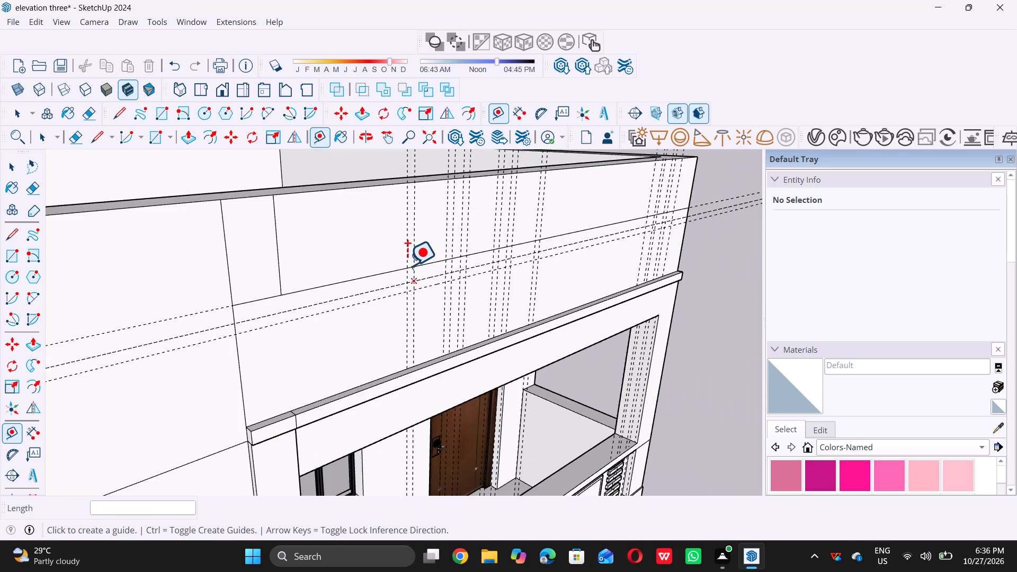
{"action": "scroll", "coordinate": [407, 265], "scroll_direction": "down", "scroll_amount": 8}
{"action": "middle_click_drag", "start_coordinate": [426, 335], "coordinate": [405, 287]}
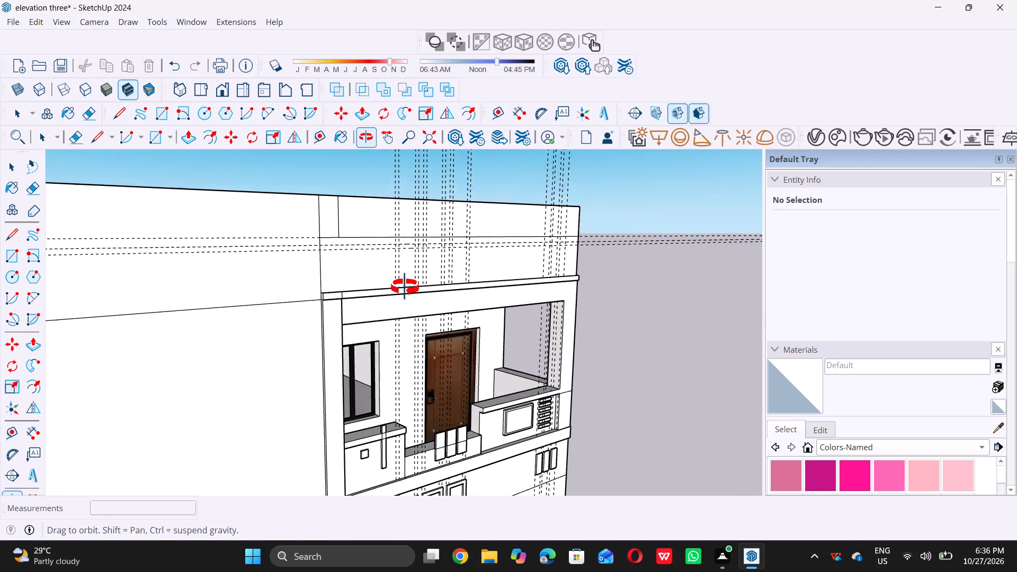
{"action": "middle_click_drag", "start_coordinate": [405, 287], "coordinate": [401, 281]}
{"action": "scroll", "coordinate": [394, 275], "scroll_direction": "up", "scroll_amount": 10}
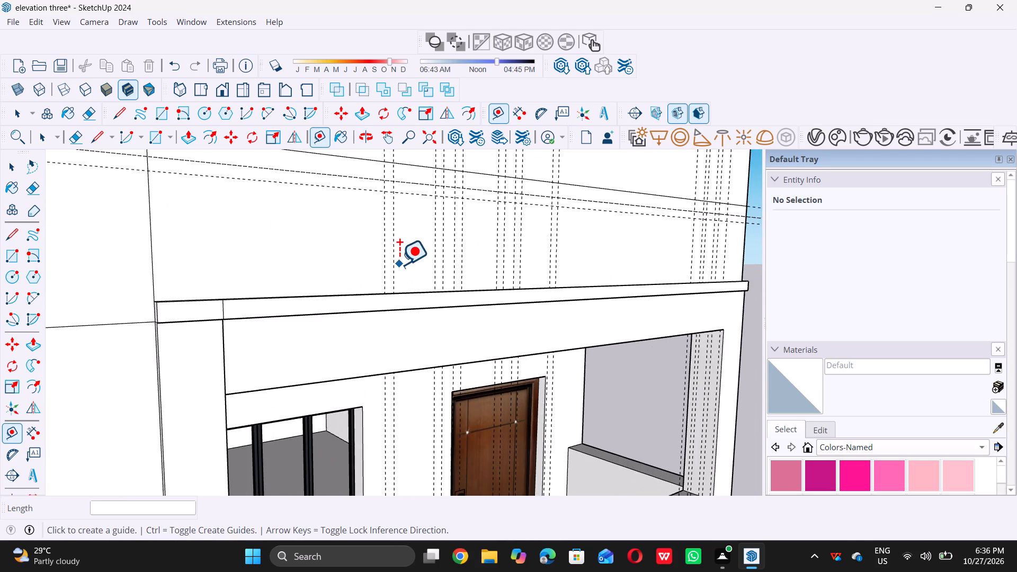
{"action": "scroll", "coordinate": [399, 264], "scroll_direction": "down", "scroll_amount": 14}
{"action": "scroll", "coordinate": [407, 255], "scroll_direction": "up", "scroll_amount": 5}
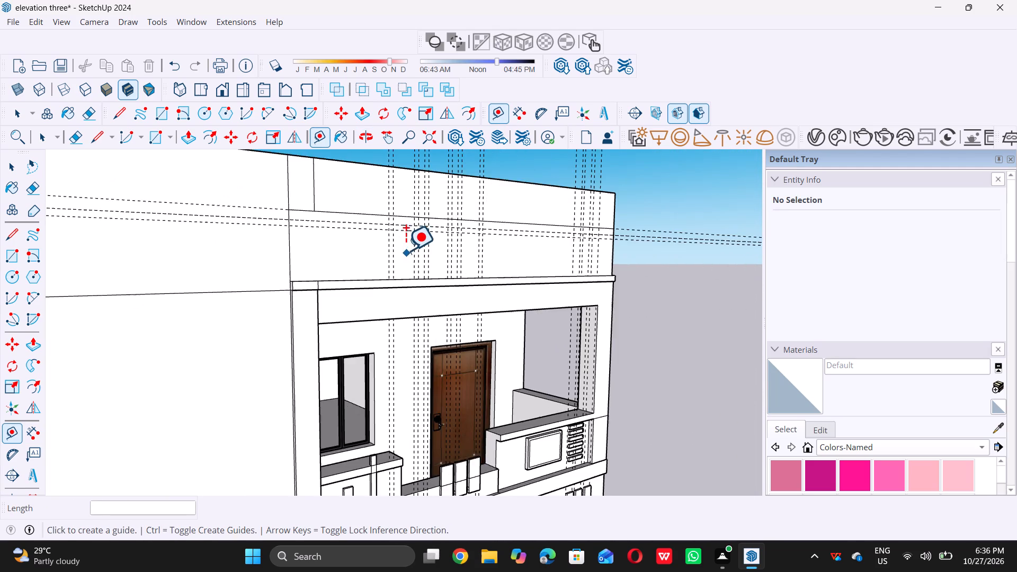
{"action": "scroll", "coordinate": [408, 236], "scroll_direction": "up", "scroll_amount": 11}
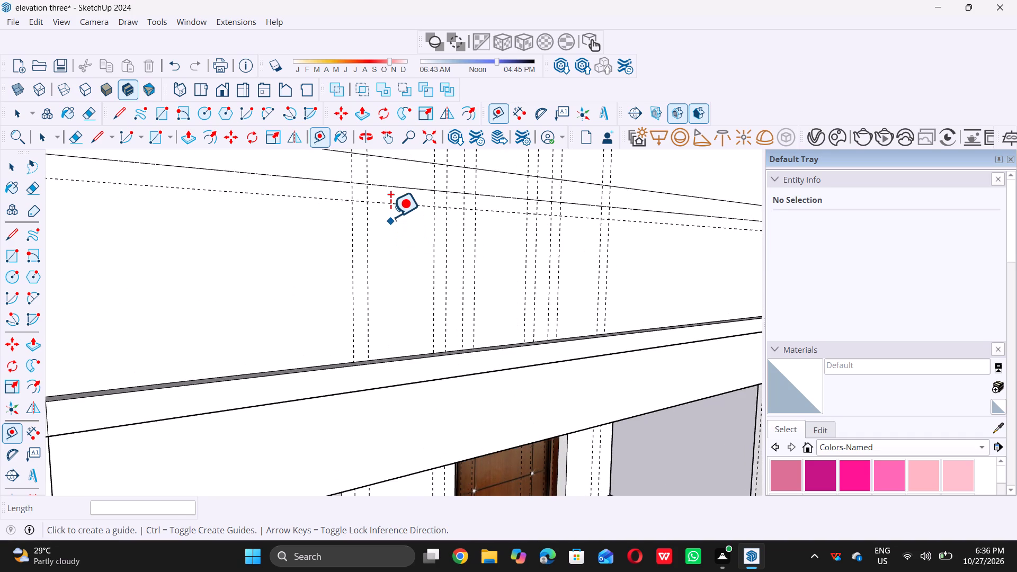
{"action": "left_click", "coordinate": [396, 206]}
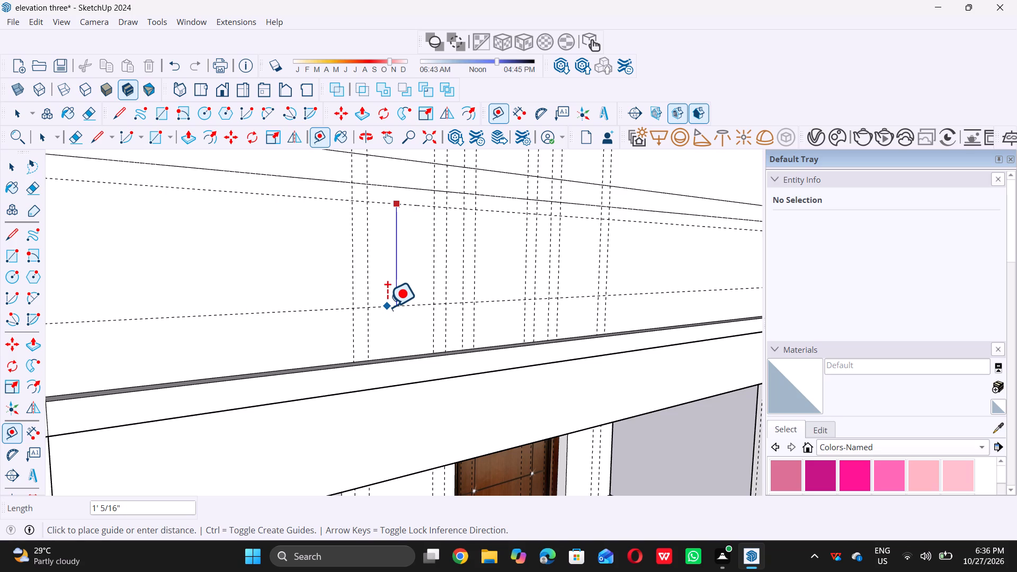
{"action": "double_click", "coordinate": [387, 307]}
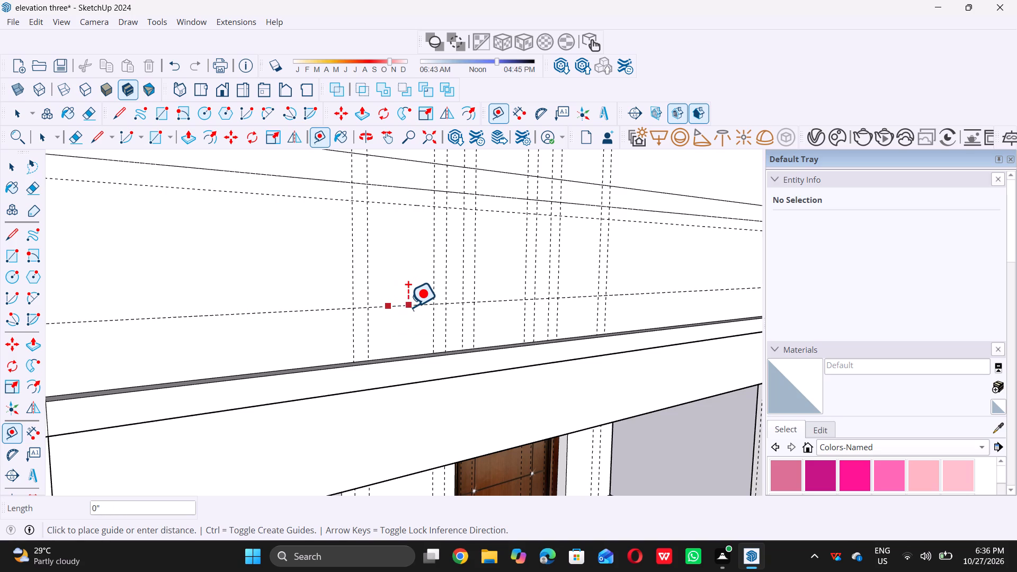
{"action": "left_click", "coordinate": [407, 306]}
{"action": "key", "text": "space"}
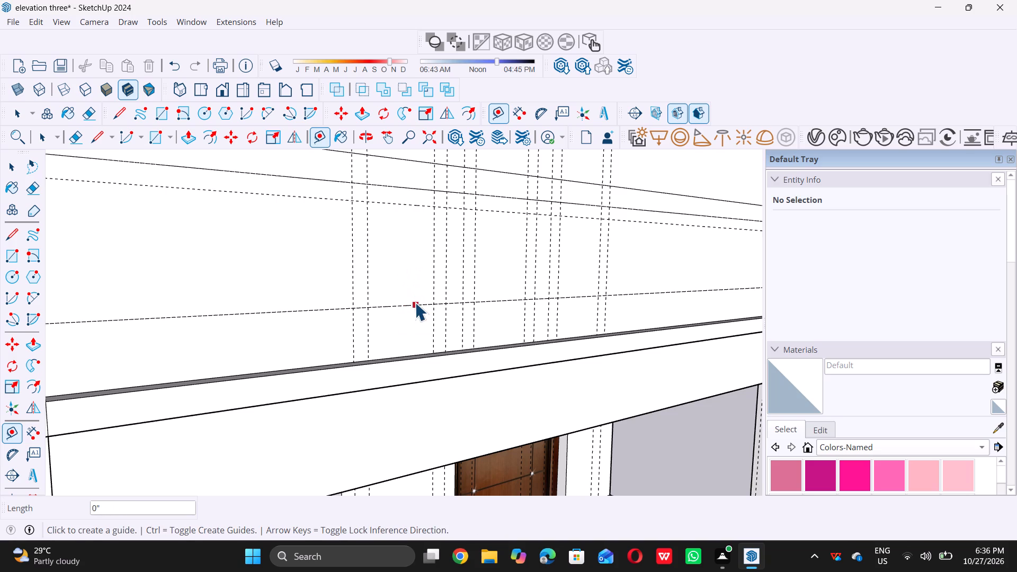
Place a horizontal guide 2" above the lowest horizontal guide on the parapet face.
{"action": "key", "text": "t"}
{"action": "left_click", "coordinate": [404, 306]}
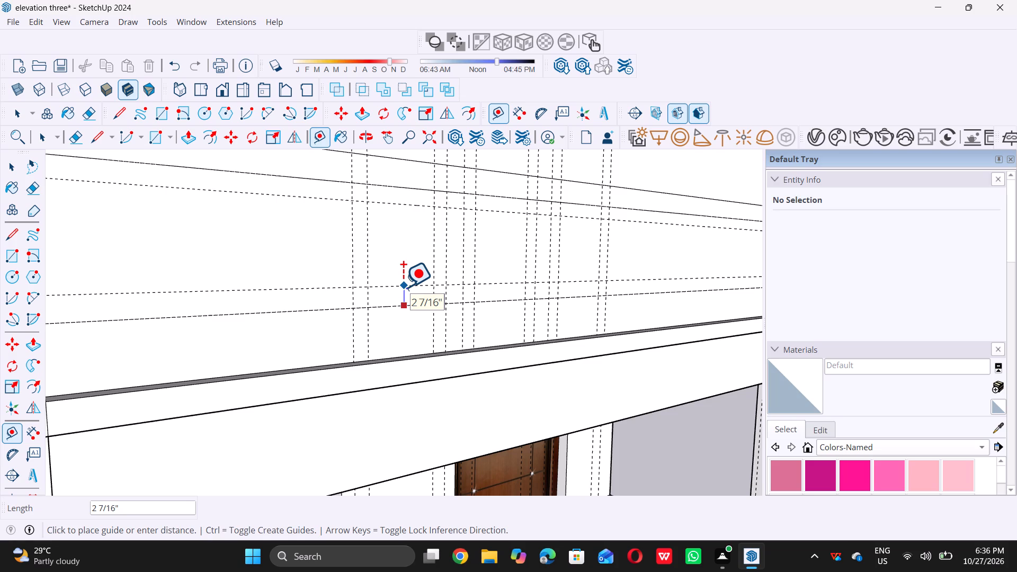
{"action": "key", "text": "2"}
{"action": "key", "text": "shift+quotedbl"}
{"action": "key", "text": "Return"}
{"action": "key", "text": "space"}
Draw the first parapet frame on the guide intersections: an inner rectangle 9 3/4" by 10 5/16" and an outer one 1' 1 3/4" by 1' 2 5/16".
{"action": "scroll", "coordinate": [422, 327], "scroll_direction": "down", "scroll_amount": 5}
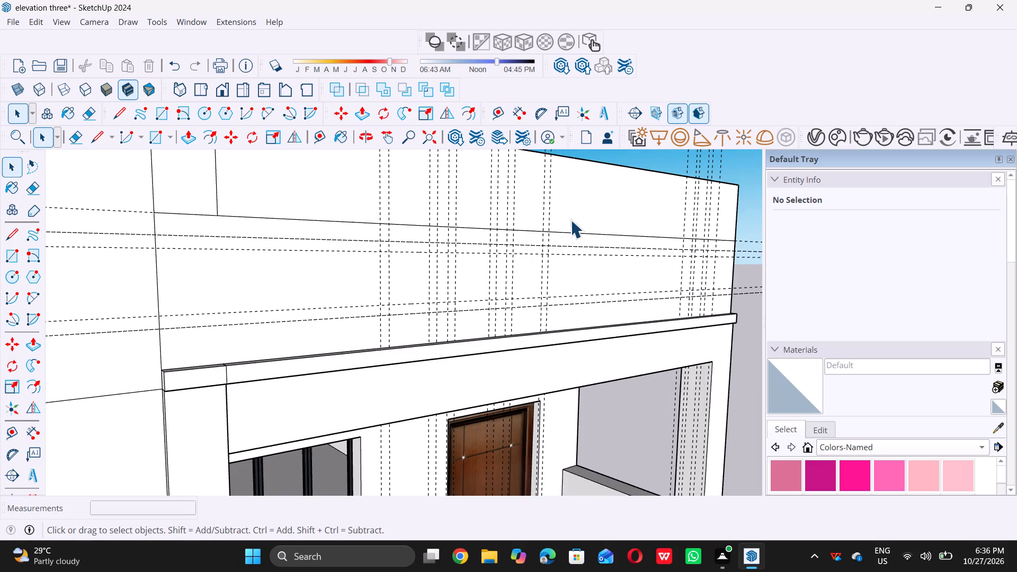
{"action": "middle_click_drag", "start_coordinate": [569, 219], "coordinate": [420, 207]}
{"action": "scroll", "coordinate": [337, 255], "scroll_direction": "up", "scroll_amount": 1}
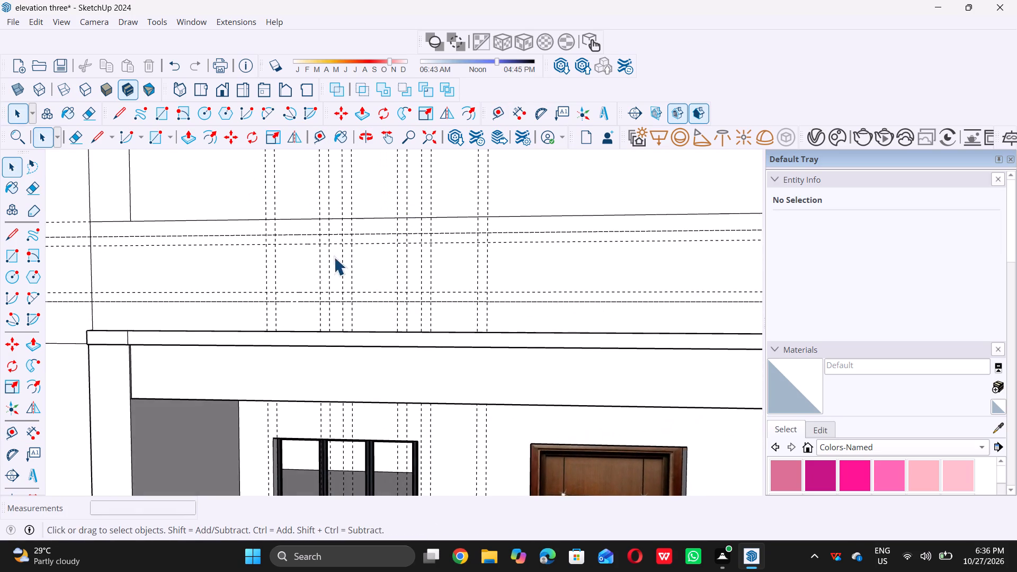
{"action": "scroll", "coordinate": [334, 257], "scroll_direction": "up", "scroll_amount": 2}
{"action": "key", "text": "r"}
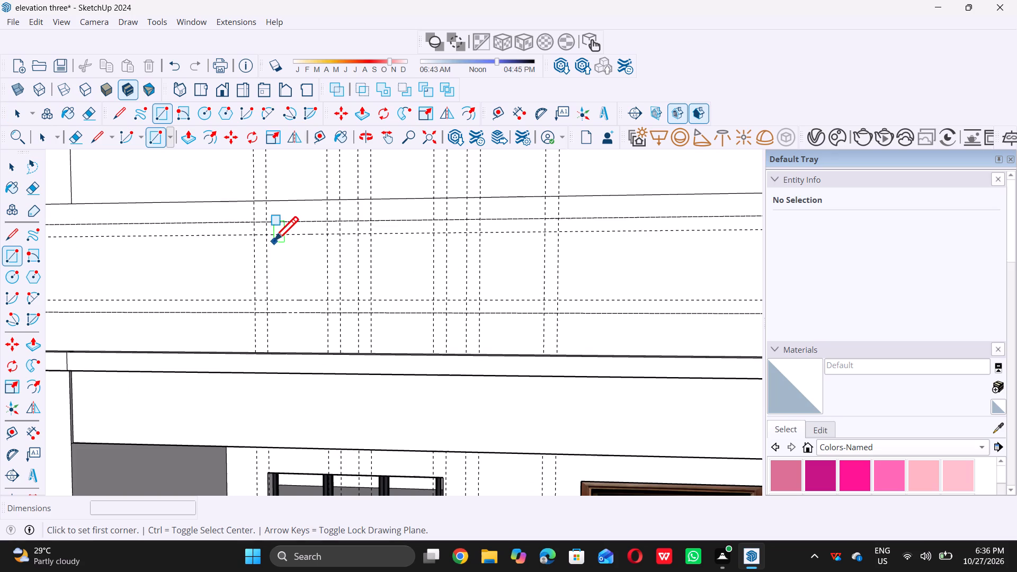
{"action": "left_click", "coordinate": [270, 235]}
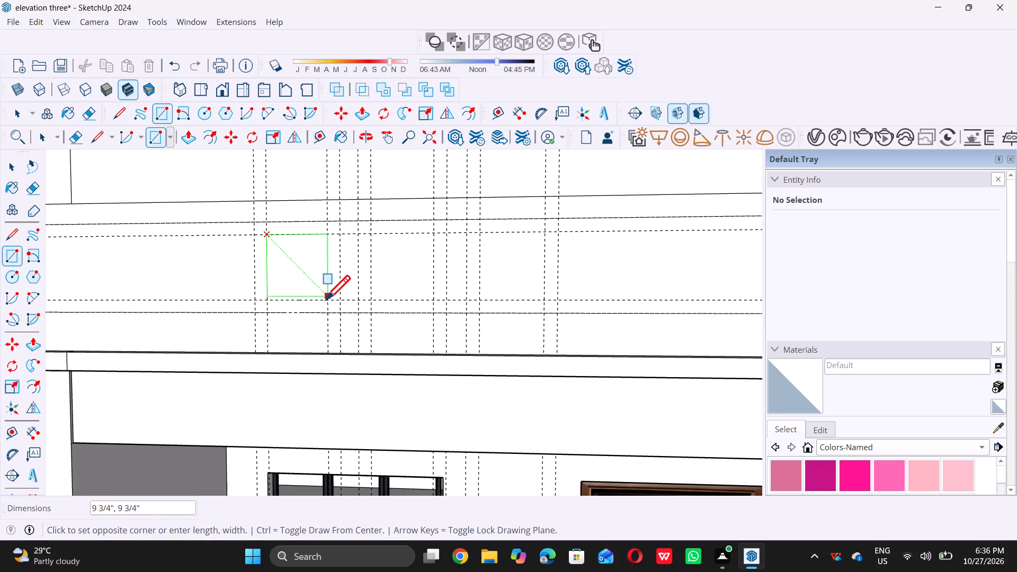
{"action": "left_click", "coordinate": [326, 300]}
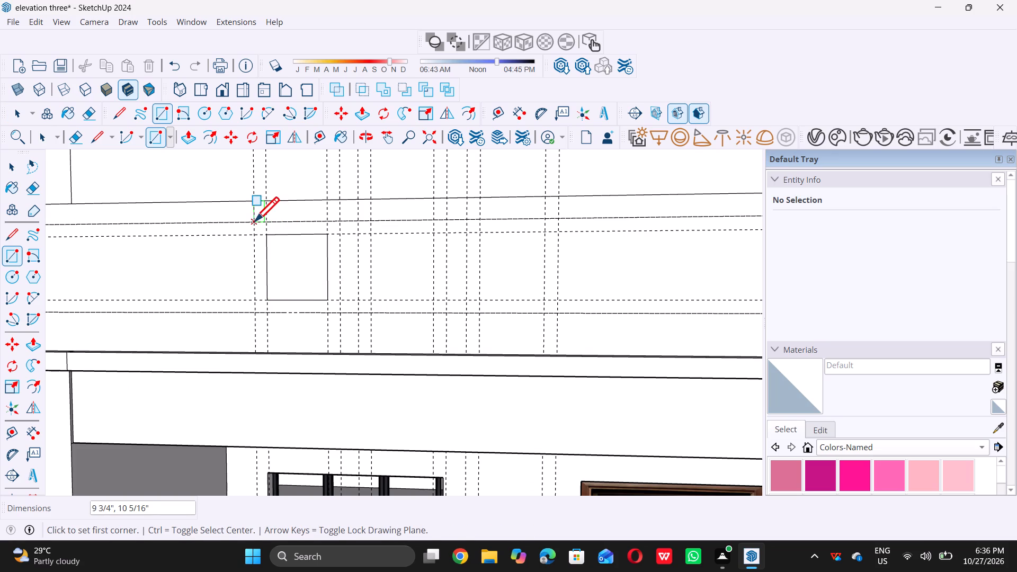
{"action": "left_click", "coordinate": [254, 221]}
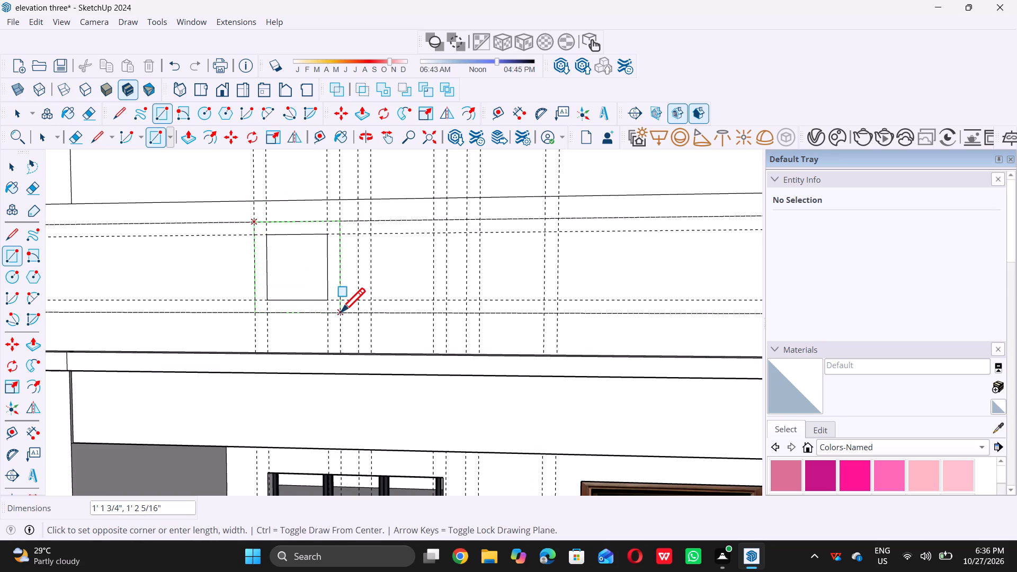
{"action": "triple_click", "coordinate": [342, 310]}
{"action": "left_click", "coordinate": [342, 310]}
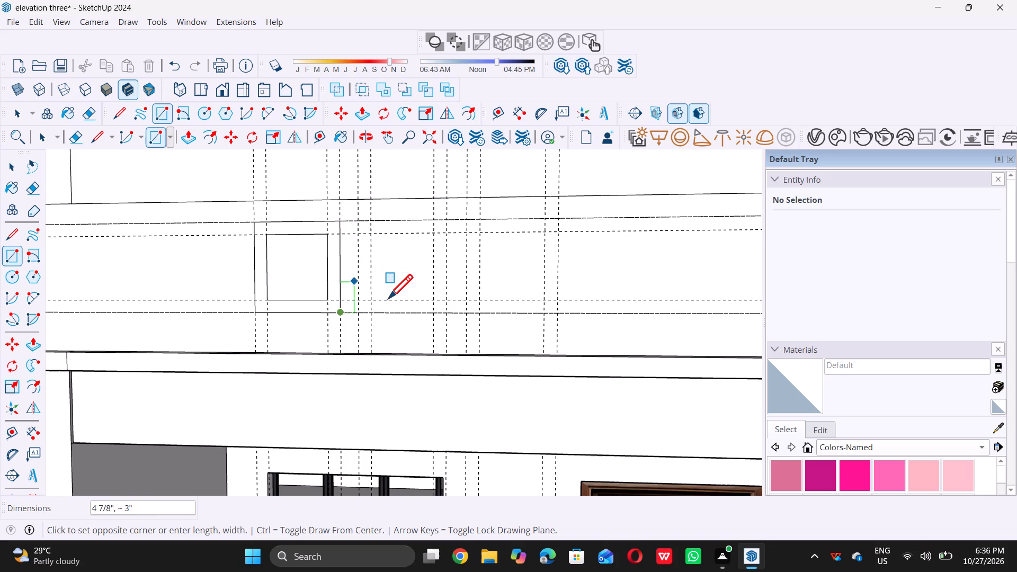
{"action": "key", "text": "space"}
Draw the second and third parapet frames on the guides, each with a 9 3/4" by 10 5/16" inner and 1' 1 3/4" by 1' 2 5/16" outer rectangle.
{"action": "key", "text": "r"}
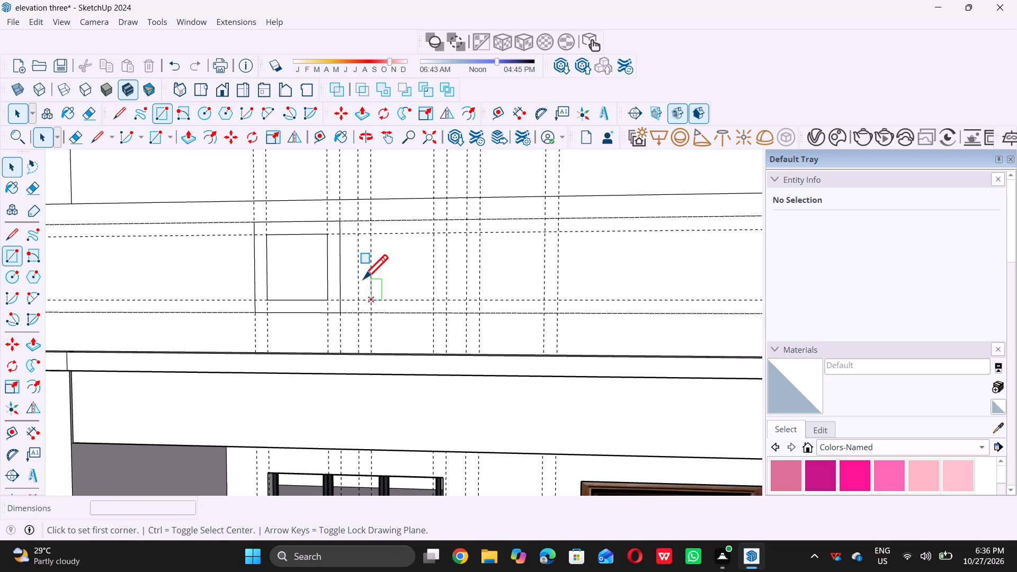
{"action": "left_click", "coordinate": [372, 235]}
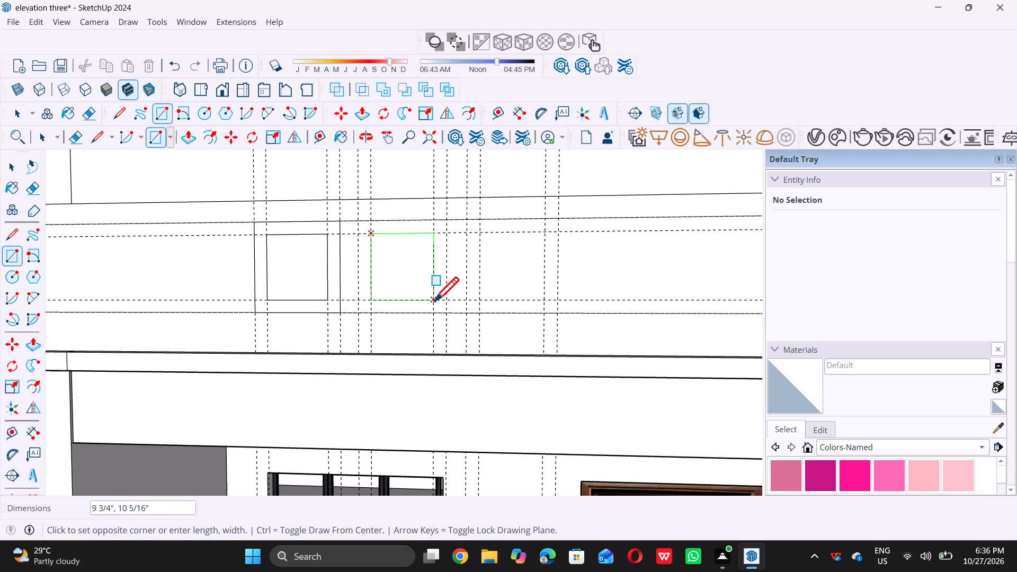
{"action": "left_click", "coordinate": [434, 300]}
{"action": "left_click", "coordinate": [361, 220]}
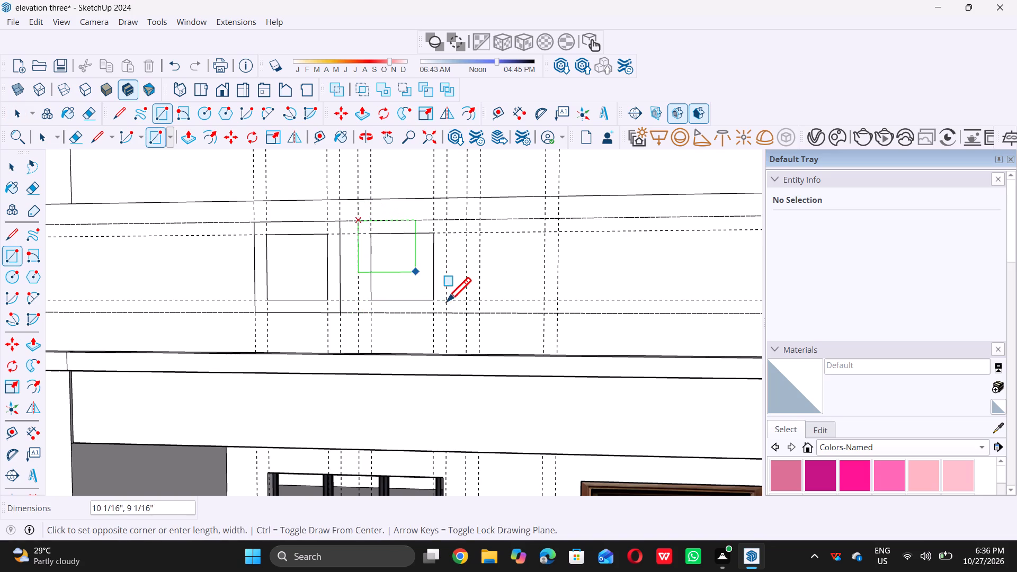
{"action": "left_click", "coordinate": [449, 312]}
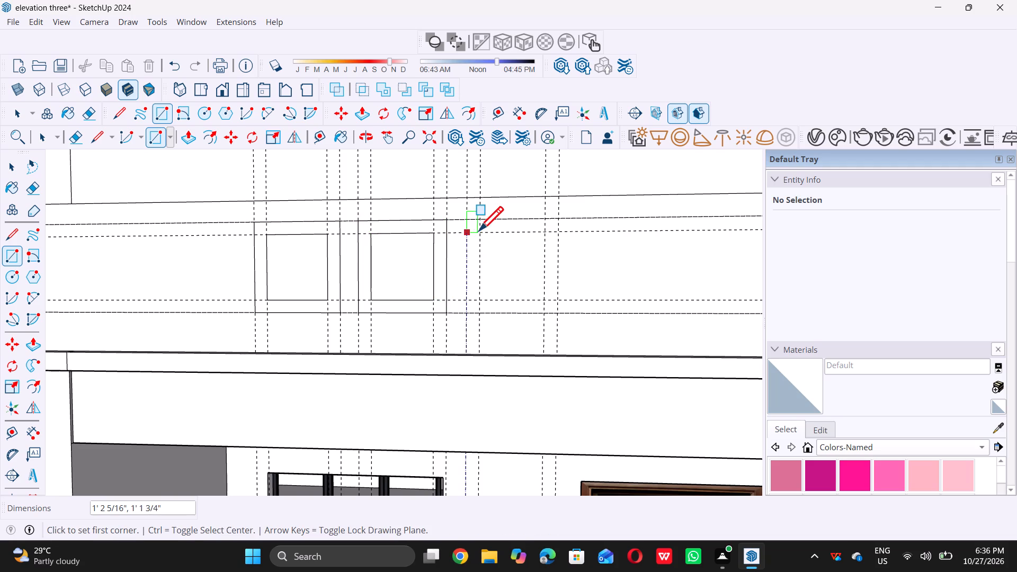
{"action": "left_click", "coordinate": [481, 230]}
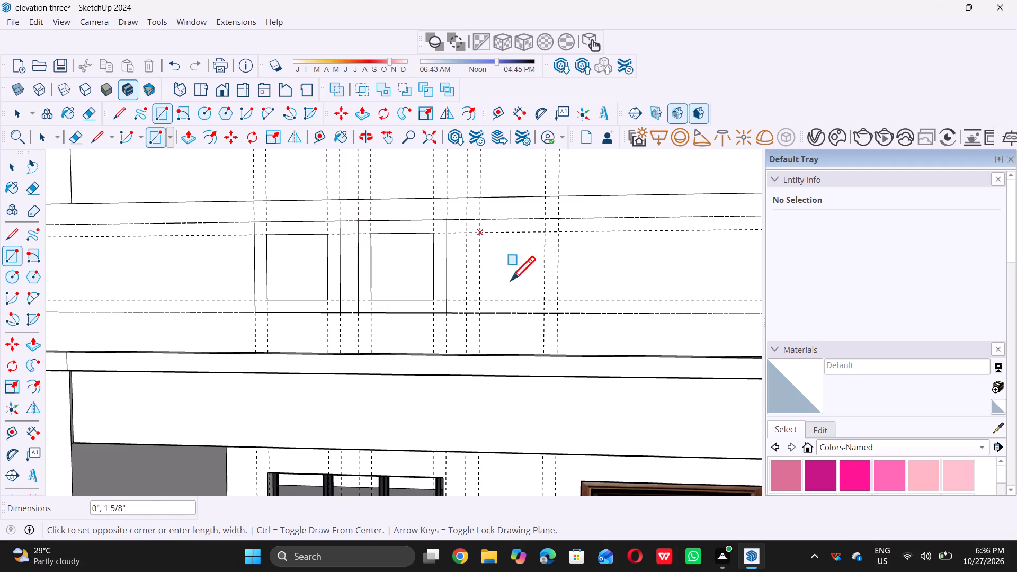
{"action": "left_click", "coordinate": [544, 301]}
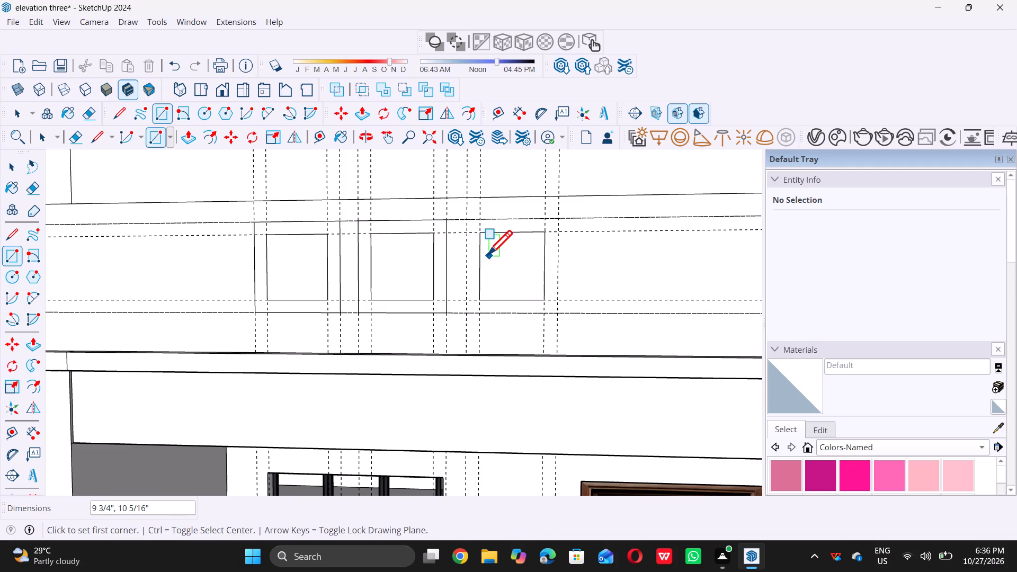
{"action": "left_click", "coordinate": [468, 218]}
{"action": "left_click", "coordinate": [557, 315]}
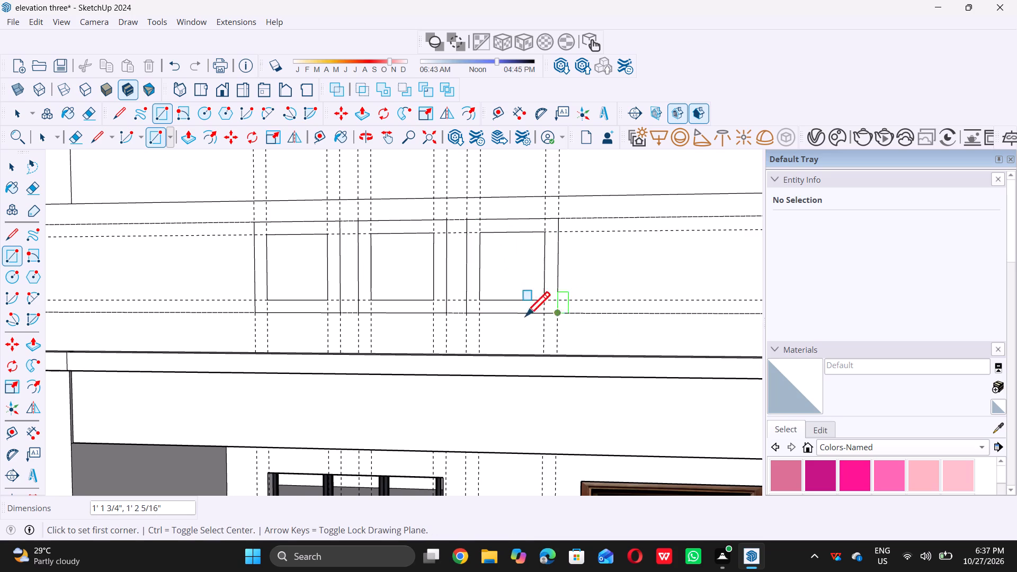
Draw three narrow upright rectangles, each 1' 2 5/16" by 4 15/16", between the vertical guides near the parapet's right end.
{"action": "scroll", "coordinate": [484, 306], "scroll_direction": "down", "scroll_amount": 20}
{"action": "scroll", "coordinate": [484, 306], "scroll_direction": "down", "scroll_amount": 2}
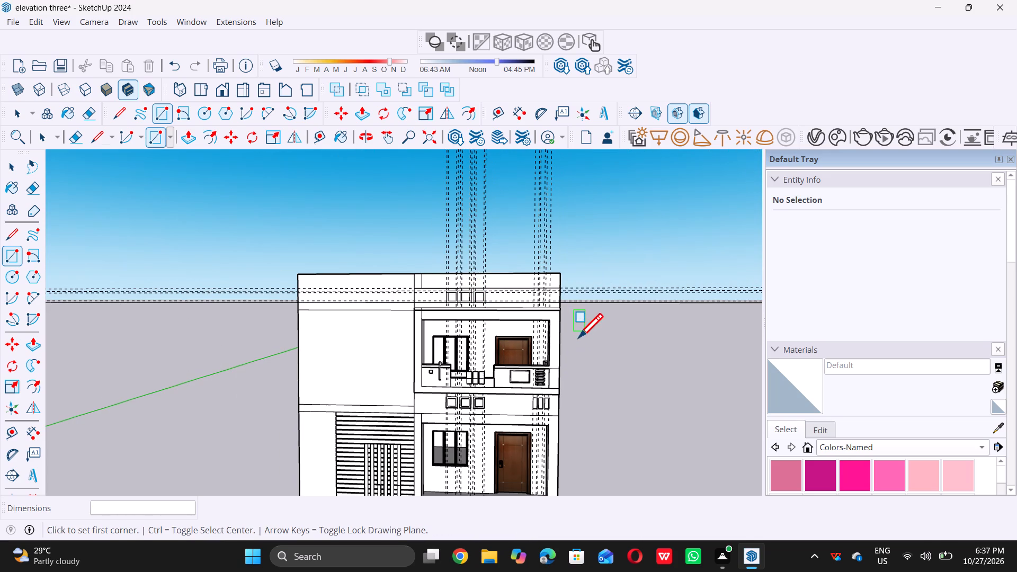
{"action": "scroll", "coordinate": [569, 358], "scroll_direction": "up", "scroll_amount": 5}
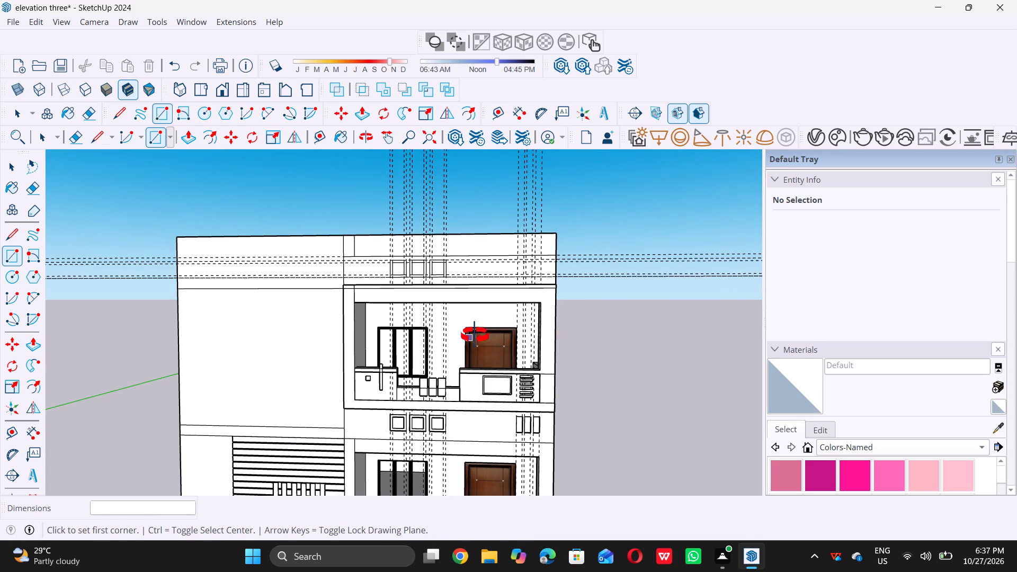
{"action": "middle_click_drag", "start_coordinate": [475, 335], "coordinate": [558, 356]}
{"action": "scroll", "coordinate": [534, 296], "scroll_direction": "up", "scroll_amount": 5}
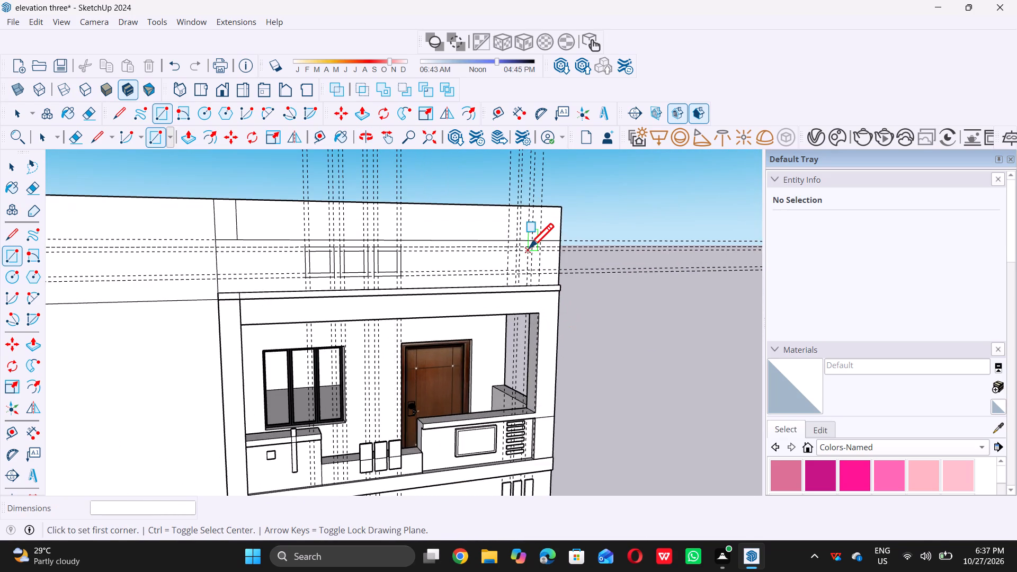
{"action": "scroll", "coordinate": [527, 249], "scroll_direction": "up", "scroll_amount": 10}
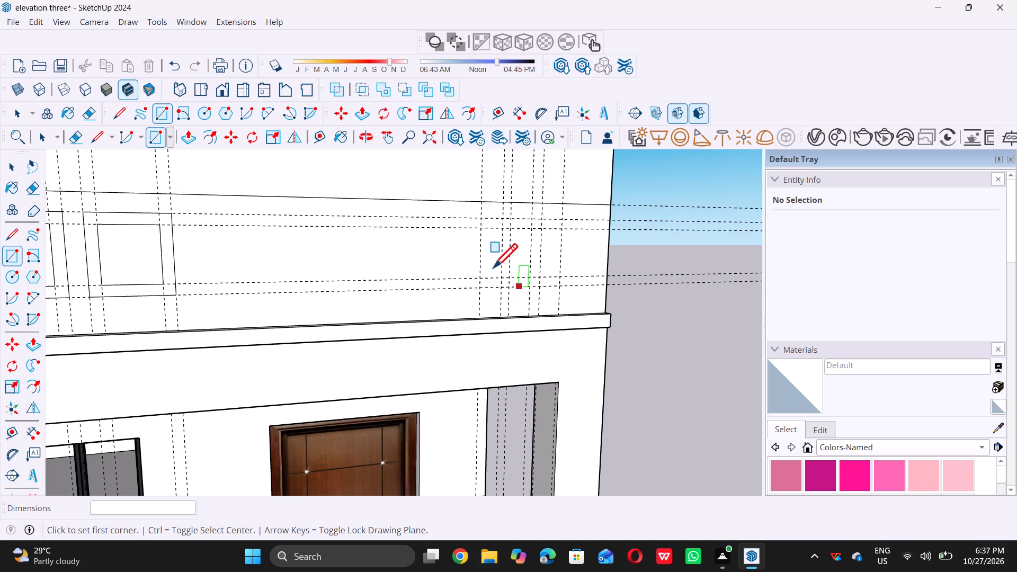
{"action": "scroll", "coordinate": [493, 248], "scroll_direction": "up", "scroll_amount": 8}
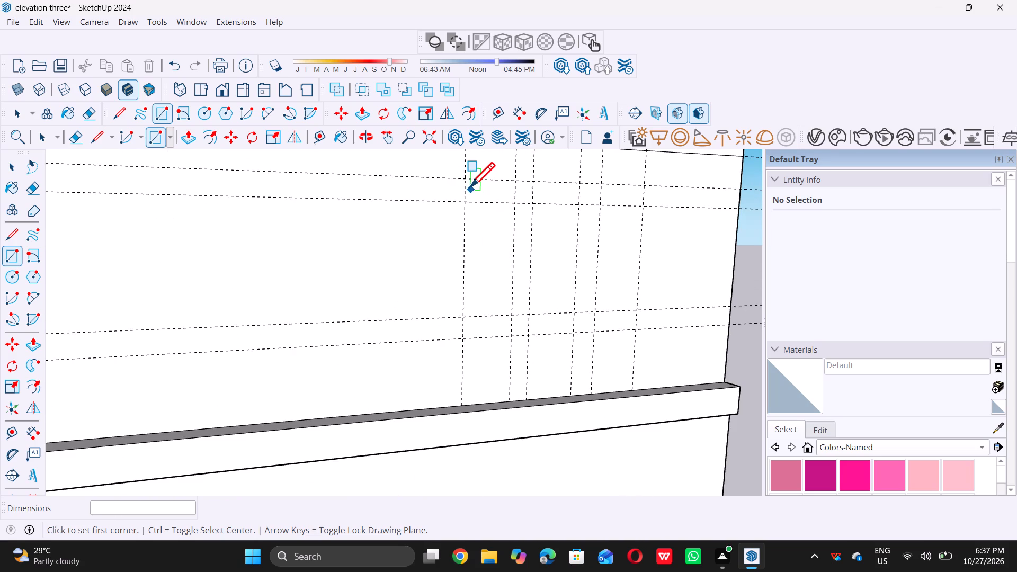
{"action": "left_click", "coordinate": [467, 180]}
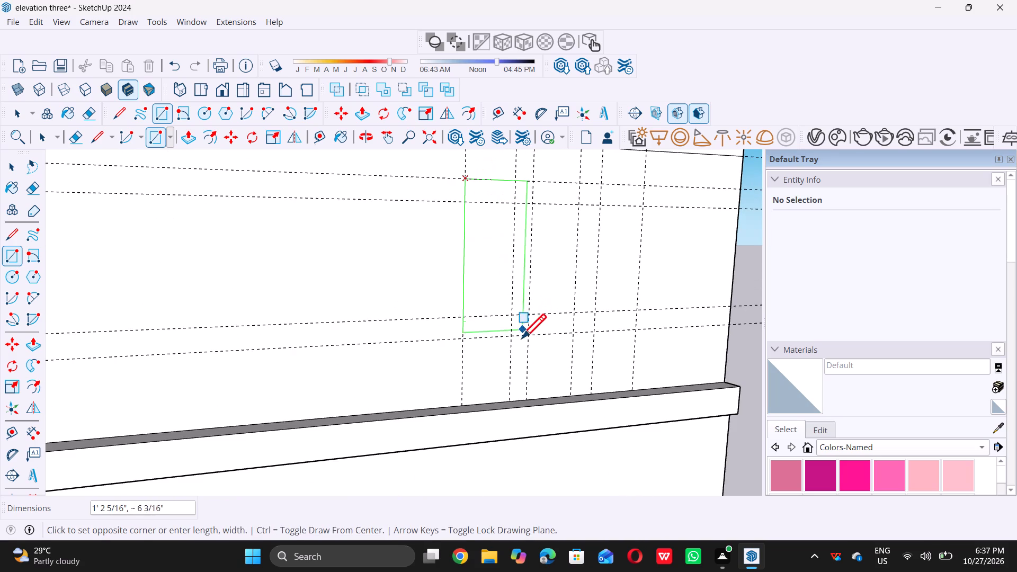
{"action": "left_click", "coordinate": [513, 336]}
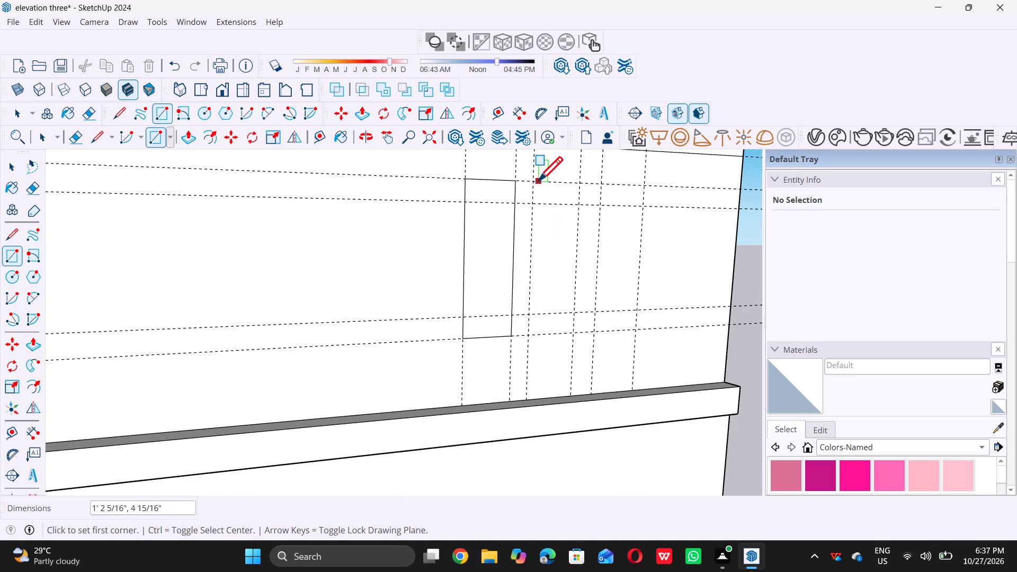
{"action": "left_click", "coordinate": [534, 181]}
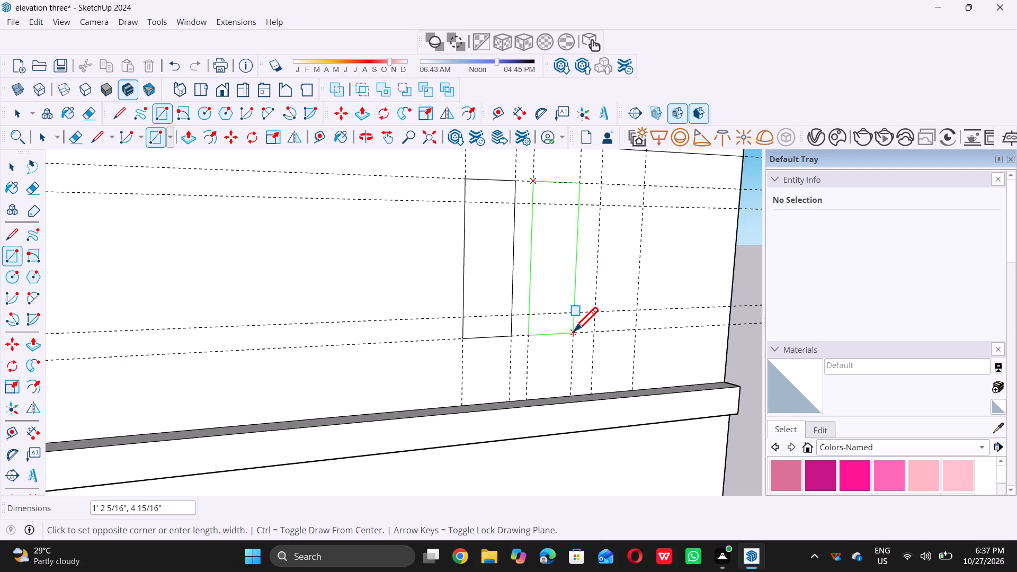
{"action": "left_click", "coordinate": [574, 331]}
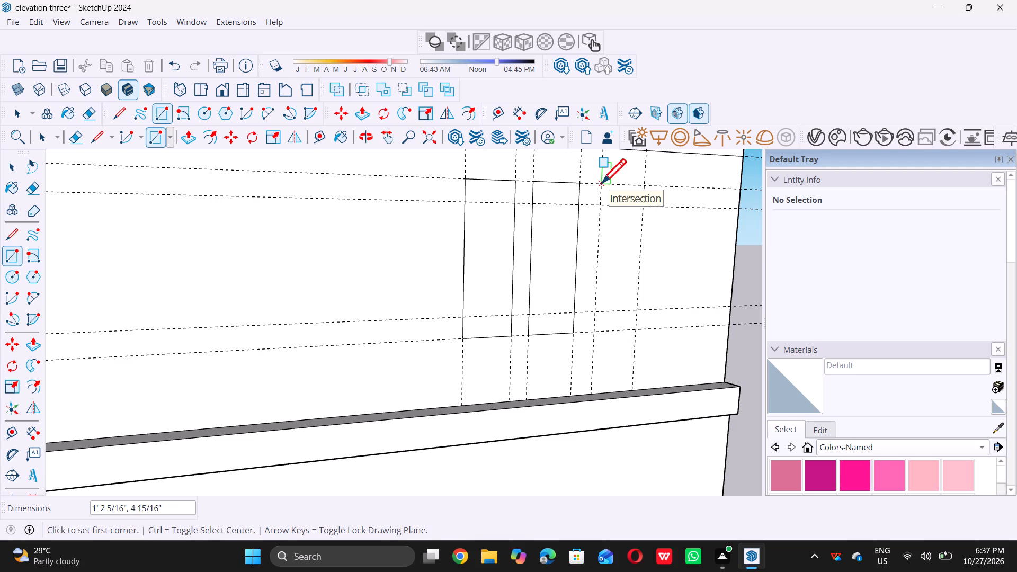
{"action": "left_click", "coordinate": [602, 183]}
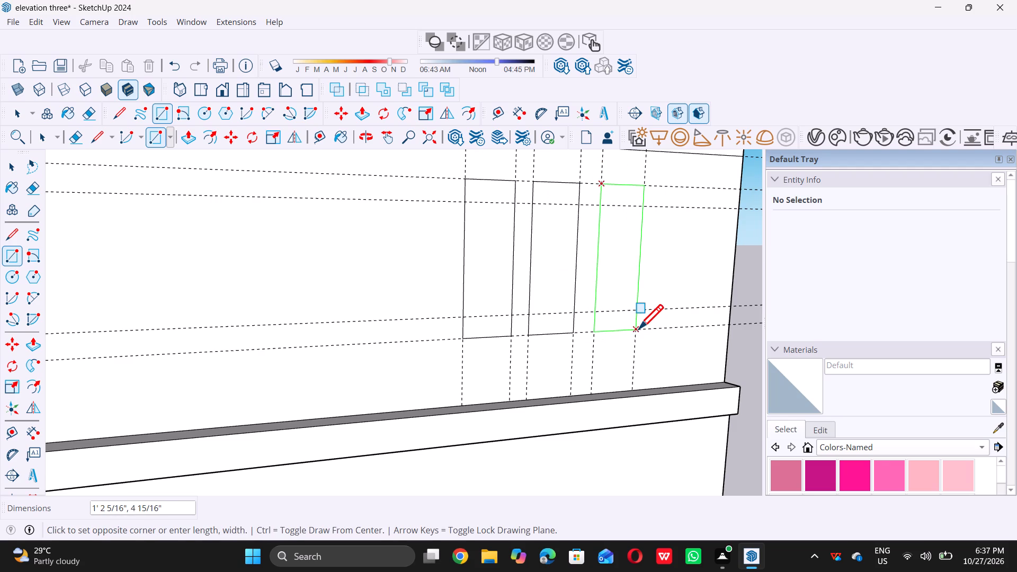
{"action": "left_click", "coordinate": [639, 328]}
{"action": "key", "text": "space"}
{"action": "scroll", "coordinate": [634, 356], "scroll_direction": "down", "scroll_amount": 12}
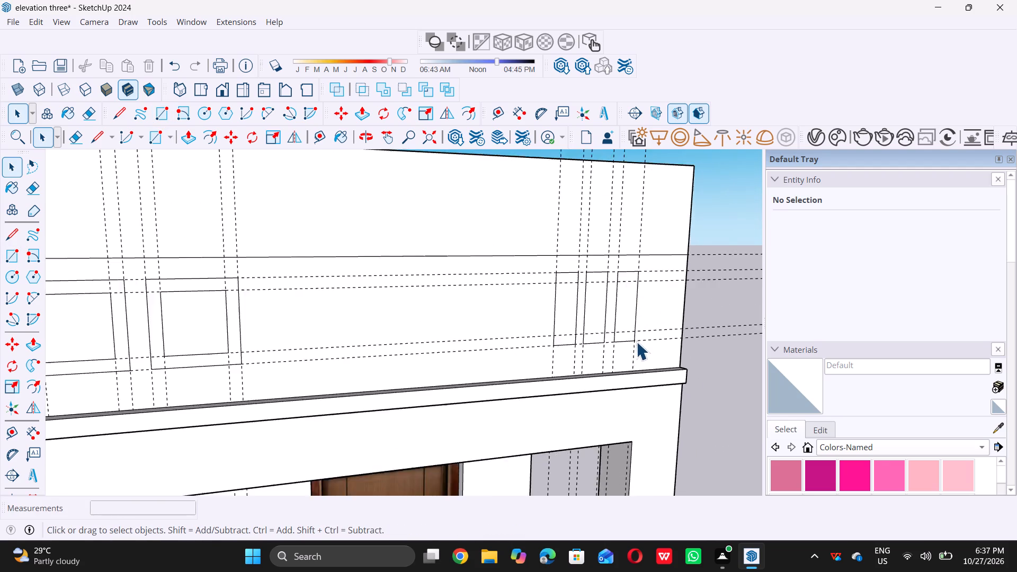
Delete all construction guides from the model.
{"action": "scroll", "coordinate": [636, 342], "scroll_direction": "down", "scroll_amount": 11}
{"action": "left_click", "coordinate": [33, 17]}
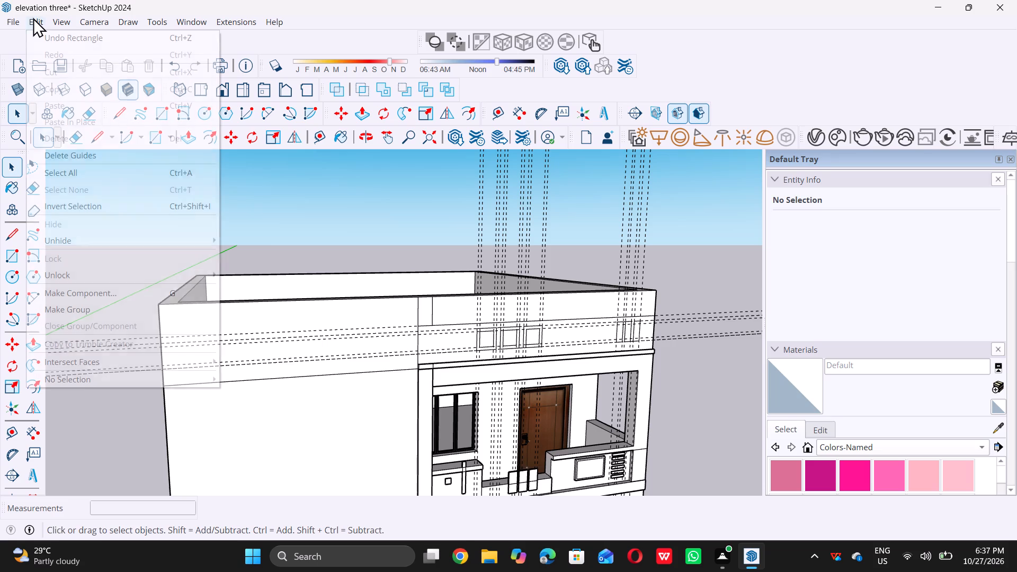
{"action": "left_click", "coordinate": [85, 155]}
Push/Pull the three narrow upright panels near the parapet's right end outward by 1".
{"action": "scroll", "coordinate": [273, 256], "scroll_direction": "down", "scroll_amount": 7}
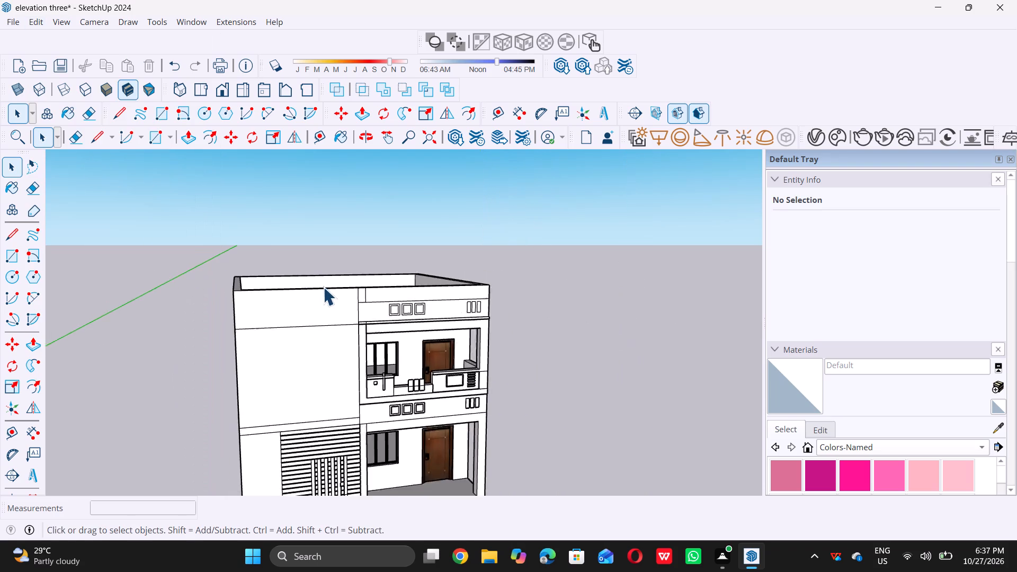
{"action": "scroll", "coordinate": [323, 287], "scroll_direction": "down", "scroll_amount": 4}
{"action": "middle_click_drag", "start_coordinate": [358, 302], "coordinate": [451, 329]}
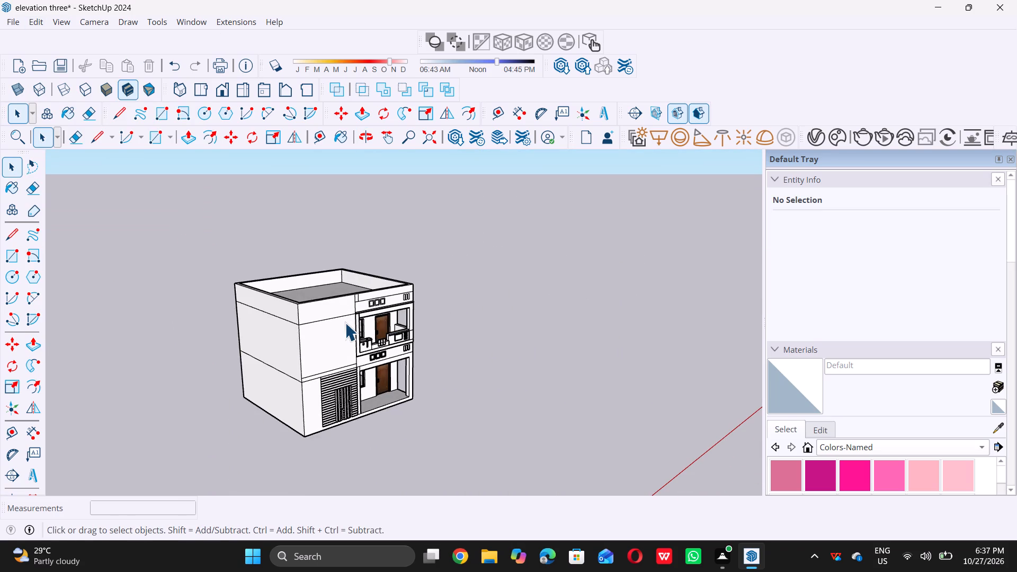
{"action": "scroll", "coordinate": [386, 327], "scroll_direction": "up", "scroll_amount": 10}
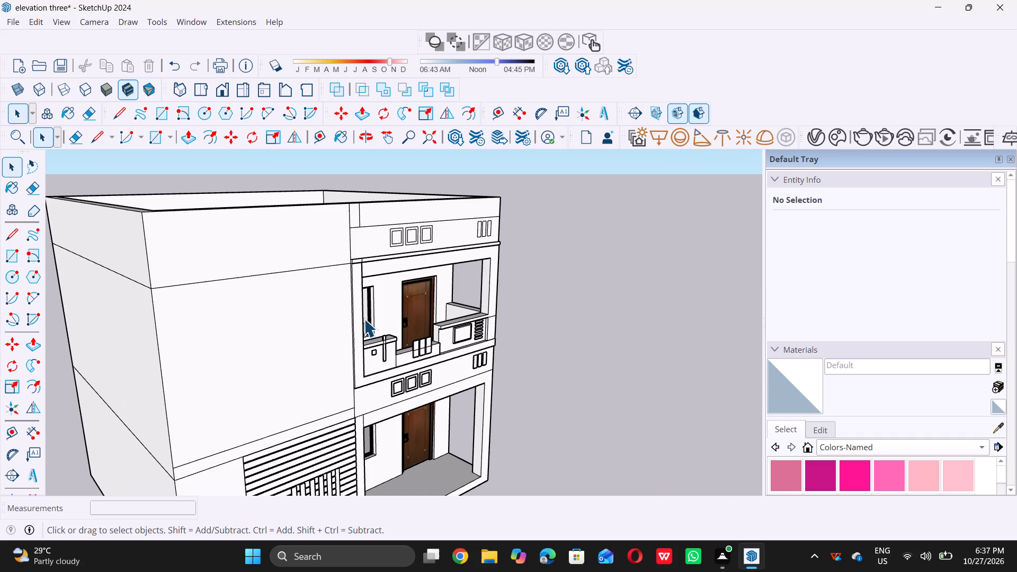
{"action": "scroll", "coordinate": [474, 377], "scroll_direction": "up", "scroll_amount": 15}
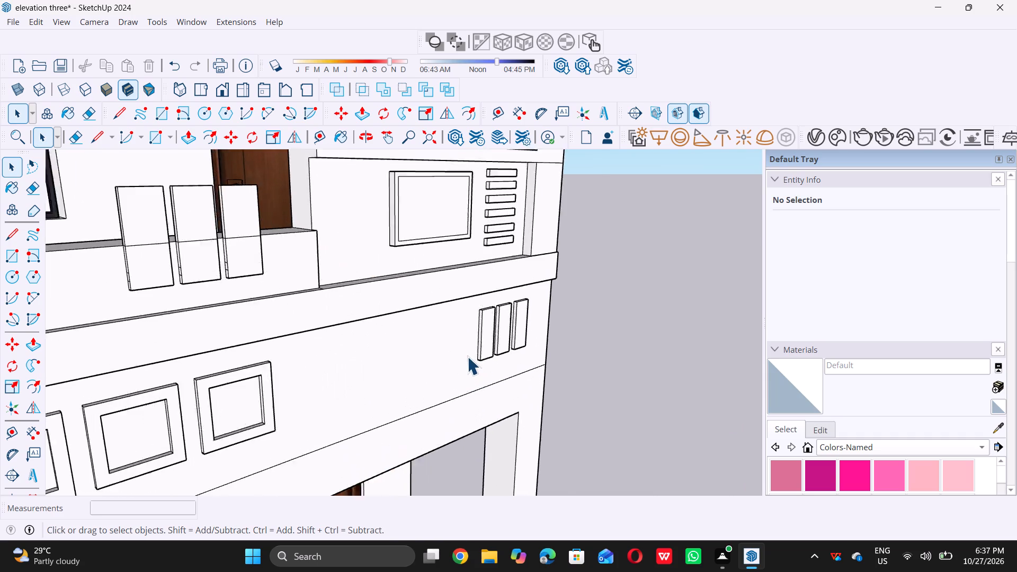
{"action": "scroll", "coordinate": [467, 356], "scroll_direction": "up", "scroll_amount": 2}
{"action": "scroll", "coordinate": [467, 356], "scroll_direction": "down", "scroll_amount": 20}
{"action": "scroll", "coordinate": [482, 220], "scroll_direction": "up", "scroll_amount": 5}
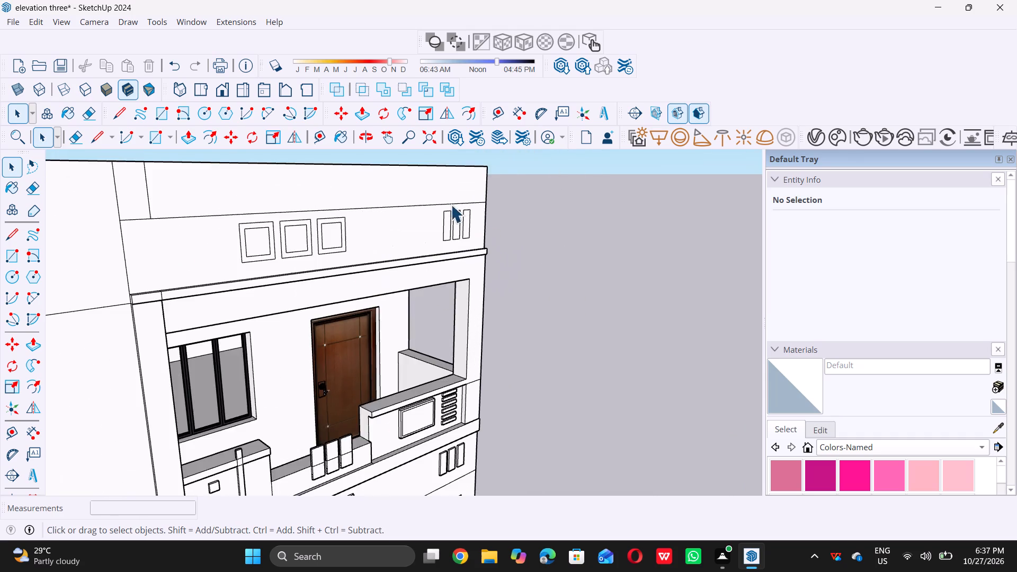
{"action": "scroll", "coordinate": [438, 211], "scroll_direction": "up", "scroll_amount": 10}
{"action": "double_click", "coordinate": [458, 236]}
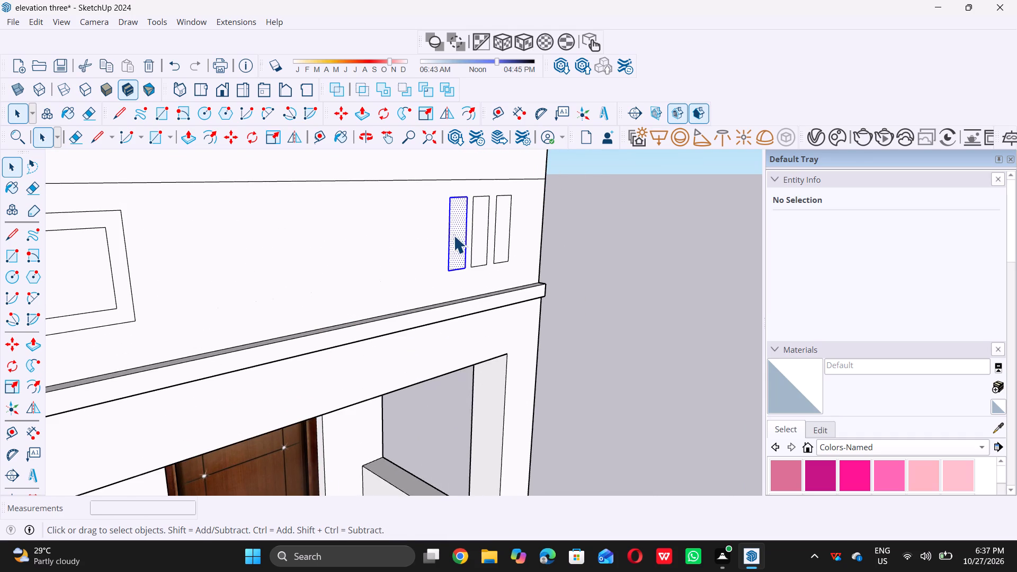
{"action": "key", "text": "p"}
{"action": "left_click", "coordinate": [452, 230]}
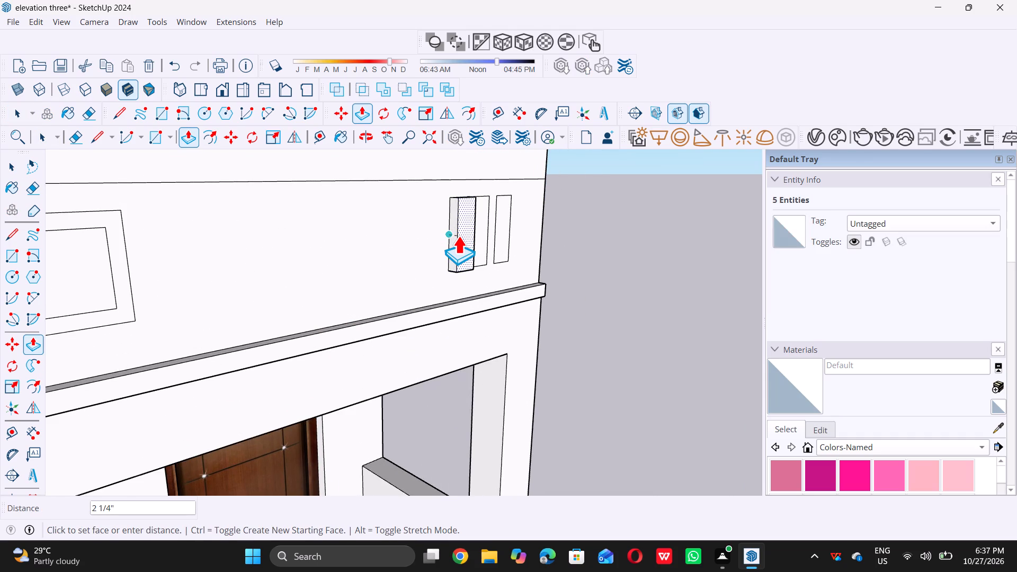
{"action": "key", "text": "1"}
{"action": "key", "text": "shift+quotedbl"}
{"action": "key", "text": "Return"}
{"action": "scroll", "coordinate": [474, 224], "scroll_direction": "up", "scroll_amount": 8}
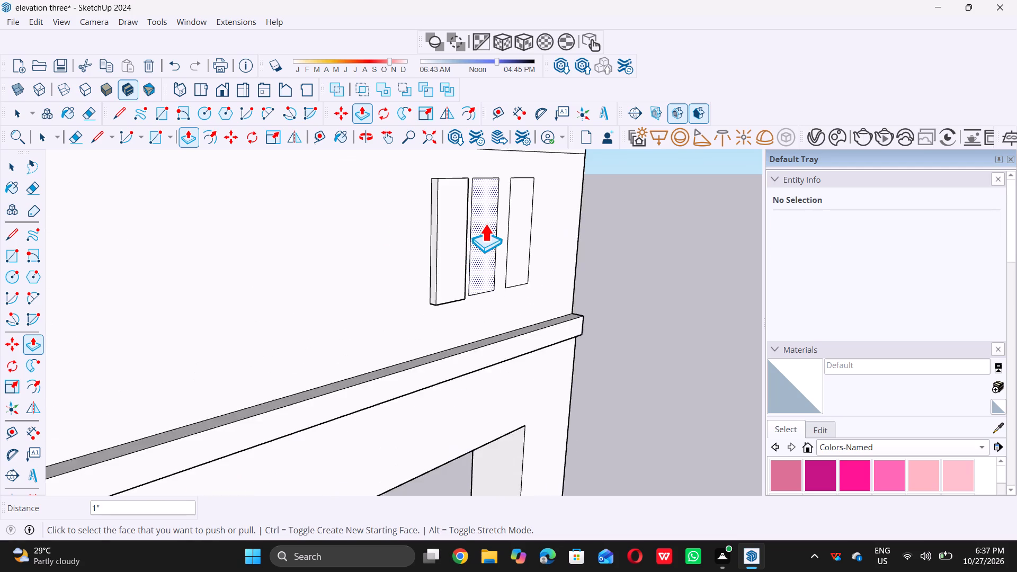
{"action": "scroll", "coordinate": [485, 224], "scroll_direction": "up", "scroll_amount": 3}
{"action": "left_click", "coordinate": [481, 222]}
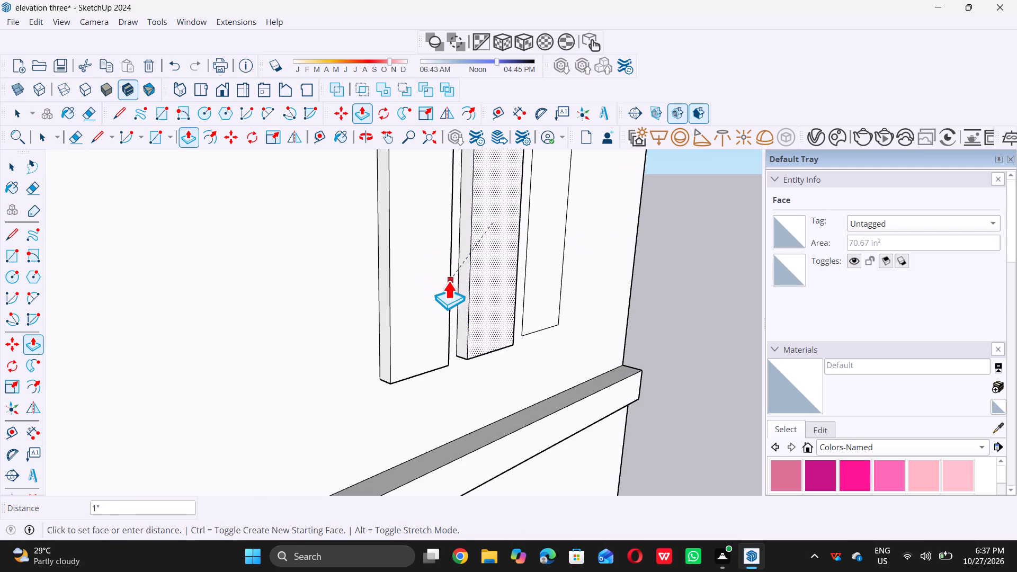
{"action": "left_click", "coordinate": [449, 281]}
{"action": "double_click", "coordinate": [538, 263]}
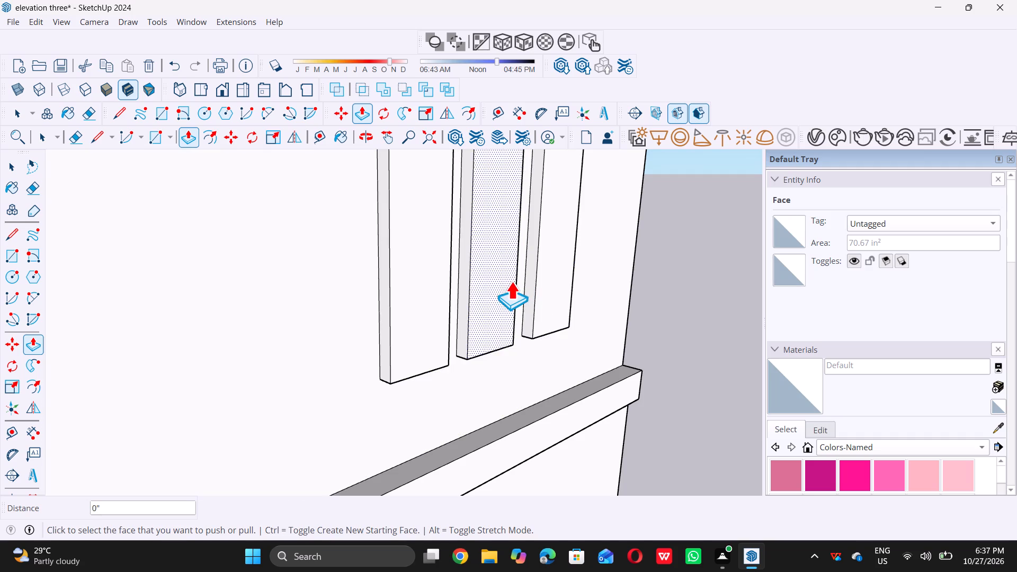
Push/Pull the outer borders of the three square parapet frames outward by 1", matching the raised panels and leaving the centres recessed.
{"action": "scroll", "coordinate": [514, 285], "scroll_direction": "down", "scroll_amount": 19}
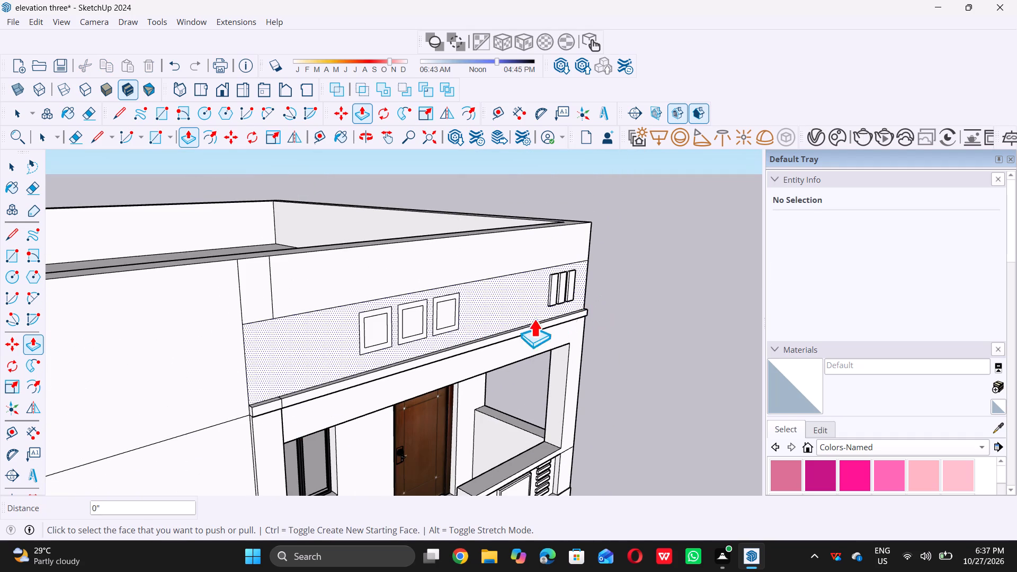
{"action": "scroll", "coordinate": [389, 329], "scroll_direction": "up", "scroll_amount": 5}
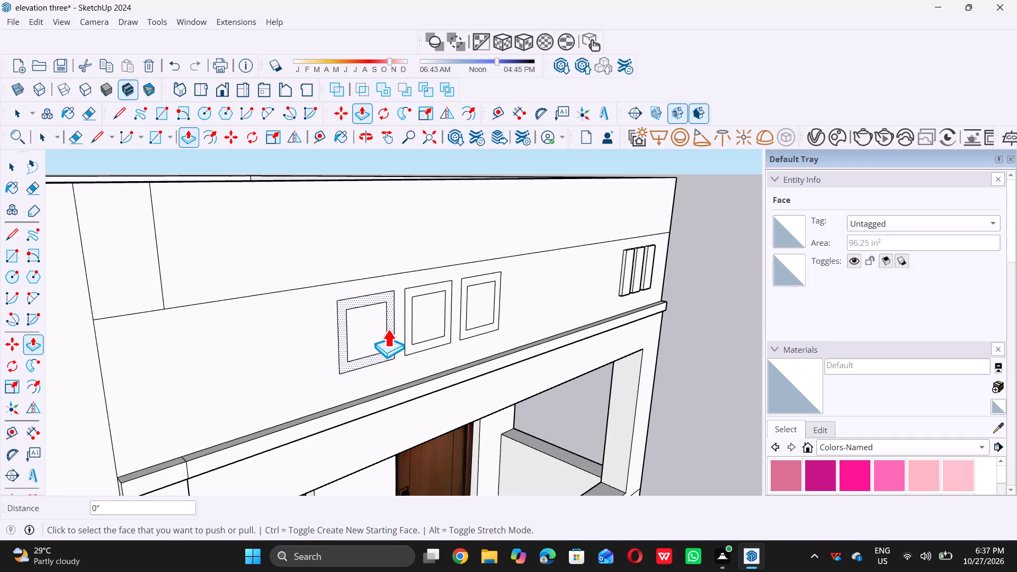
{"action": "left_click", "coordinate": [388, 329]}
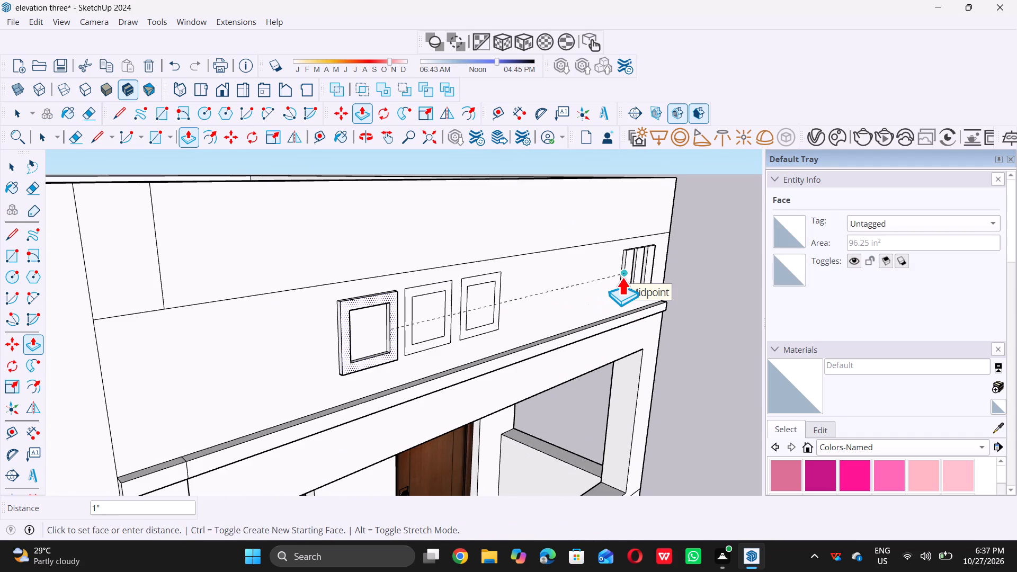
{"action": "left_click", "coordinate": [622, 276]}
{"action": "scroll", "coordinate": [432, 310], "scroll_direction": "up", "scroll_amount": 9}
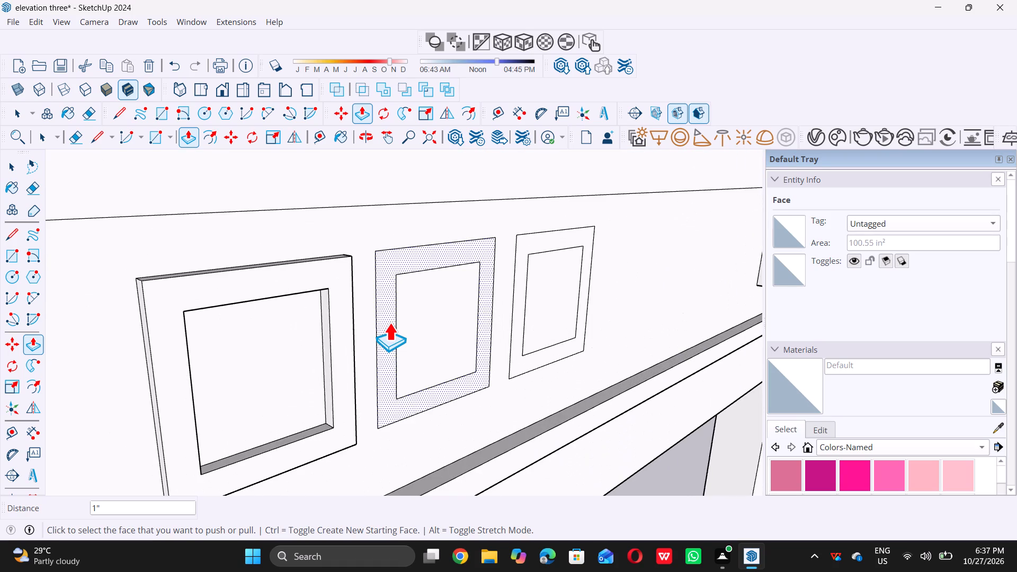
{"action": "left_click", "coordinate": [389, 323]}
{"action": "left_click", "coordinate": [350, 343]}
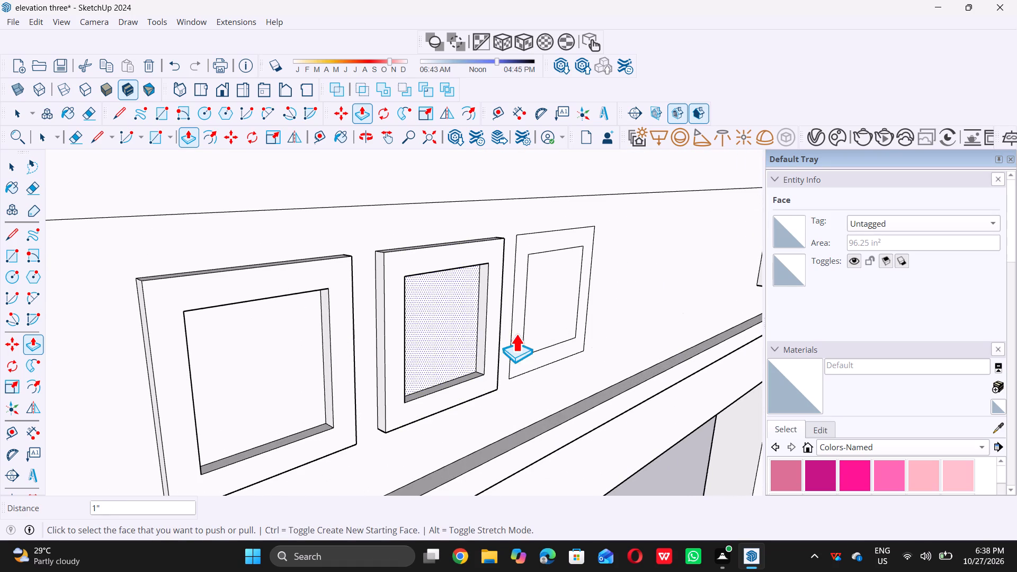
{"action": "left_click", "coordinate": [517, 330]}
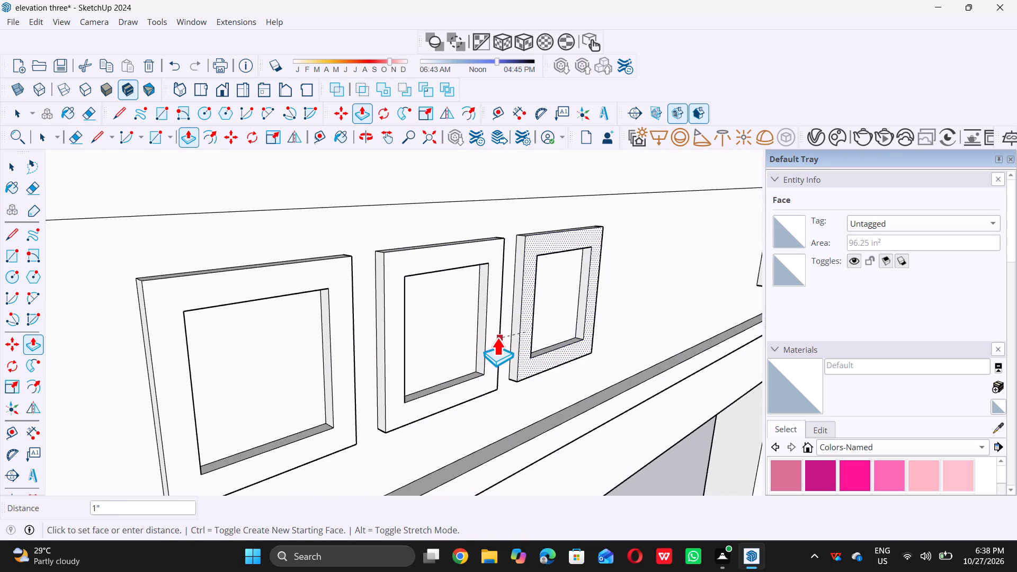
{"action": "left_click", "coordinate": [497, 337]}
{"action": "key", "text": "space"}
Examine the whole front elevation and the parapet decorations from several angles and distances.
{"action": "scroll", "coordinate": [491, 351], "scroll_direction": "down", "scroll_amount": 13}
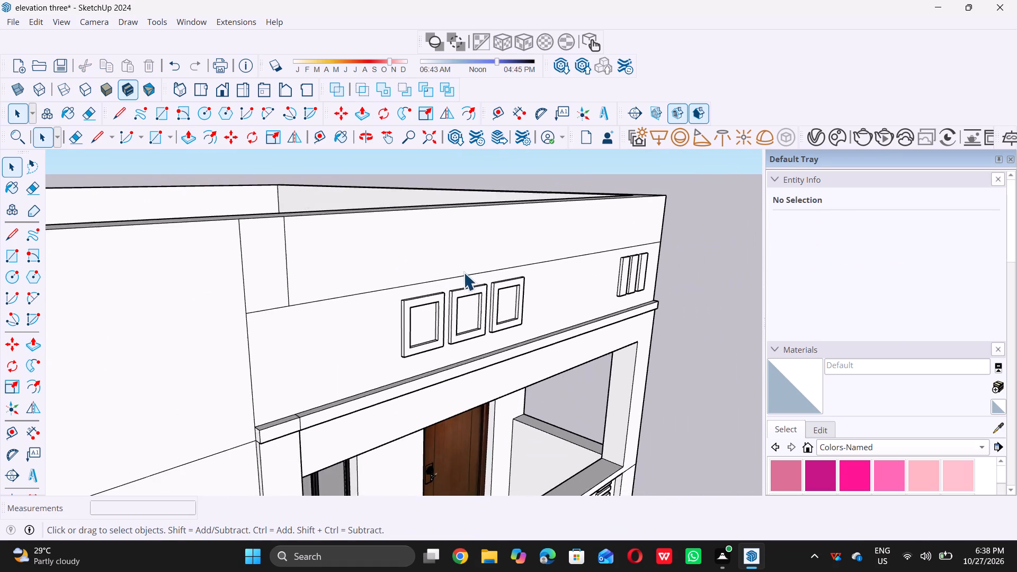
{"action": "scroll", "coordinate": [463, 272], "scroll_direction": "down", "scroll_amount": 16}
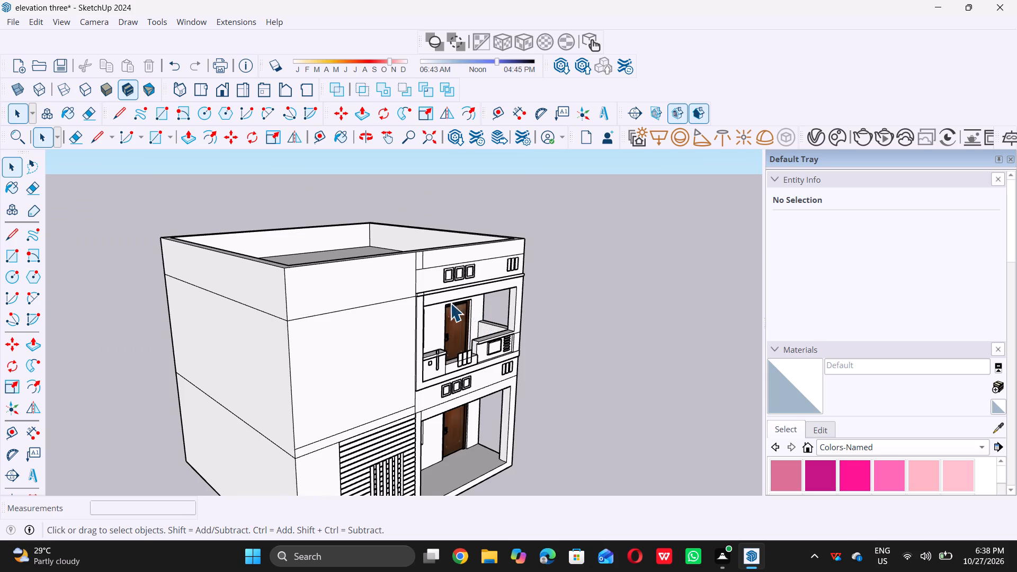
{"action": "scroll", "coordinate": [450, 303], "scroll_direction": "down", "scroll_amount": 4}
{"action": "scroll", "coordinate": [494, 320], "scroll_direction": "down", "scroll_amount": 2}
{"action": "middle_click_drag", "start_coordinate": [478, 368], "coordinate": [419, 317]}
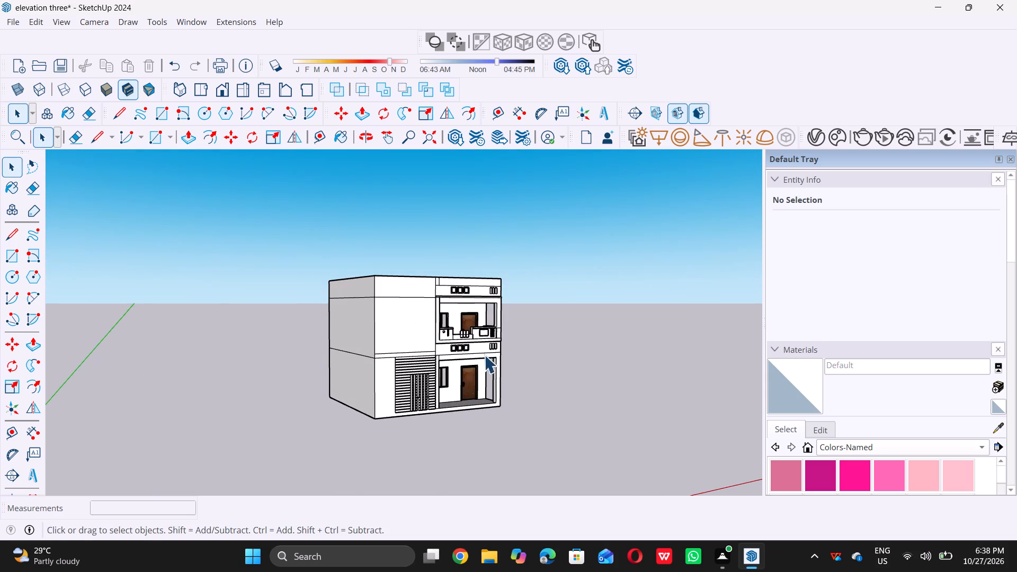
{"action": "scroll", "coordinate": [502, 367], "scroll_direction": "up", "scroll_amount": 6}
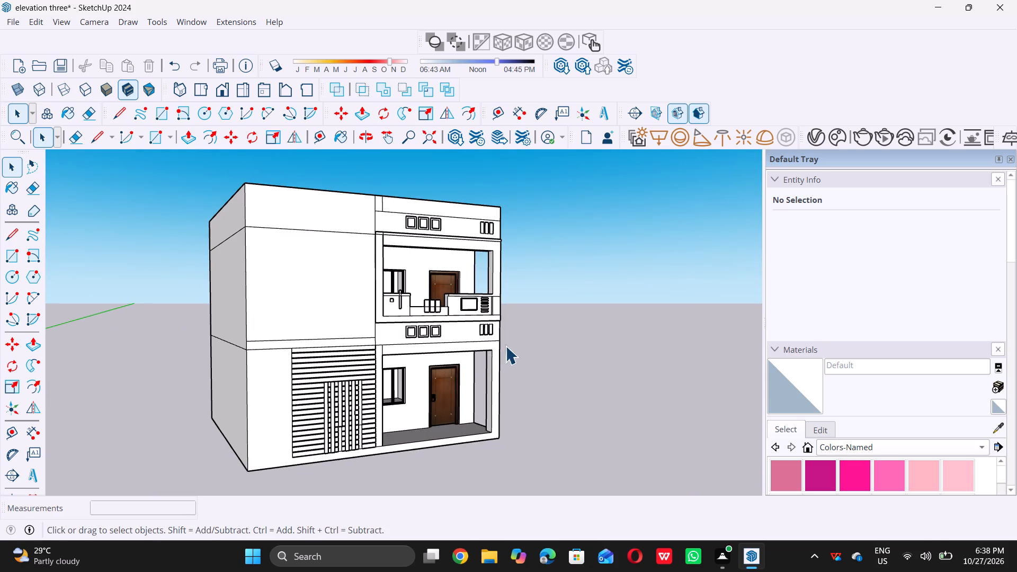
{"action": "scroll", "coordinate": [540, 311], "scroll_direction": "down", "scroll_amount": 6}
{"action": "middle_click_drag", "start_coordinate": [516, 332], "coordinate": [423, 327]}
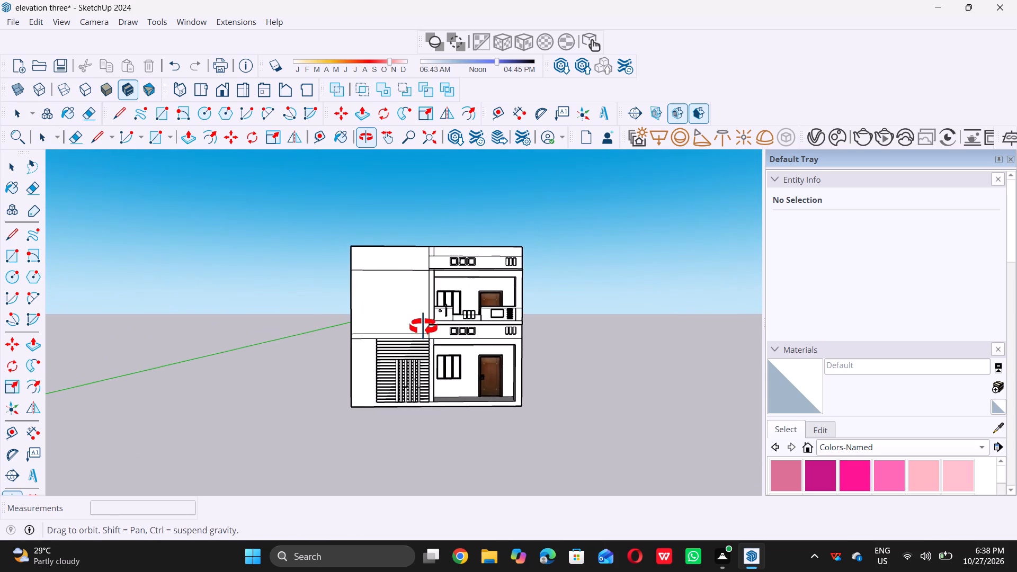
{"action": "middle_click_drag", "start_coordinate": [423, 327], "coordinate": [403, 303]}
{"action": "scroll", "coordinate": [492, 238], "scroll_direction": "down", "scroll_amount": 5}
{"action": "middle_click_drag", "start_coordinate": [484, 244], "coordinate": [482, 244]}
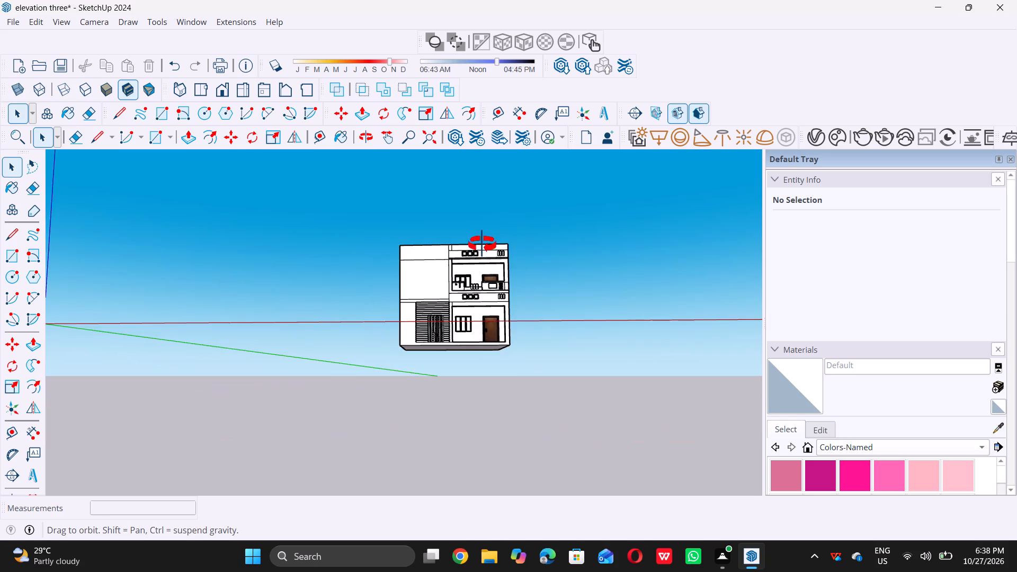
{"action": "middle_click_drag", "start_coordinate": [482, 244], "coordinate": [469, 267]}
{"action": "scroll", "coordinate": [488, 245], "scroll_direction": "up", "scroll_amount": 5}
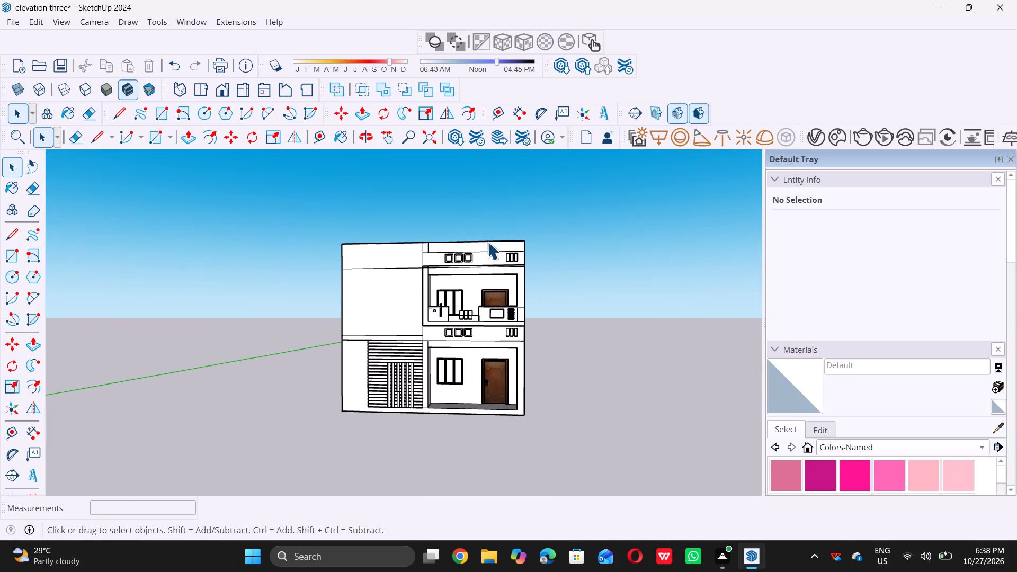
{"action": "scroll", "coordinate": [377, 284], "scroll_direction": "down", "scroll_amount": 4}
{"action": "middle_click_drag", "start_coordinate": [380, 284], "coordinate": [415, 283]}
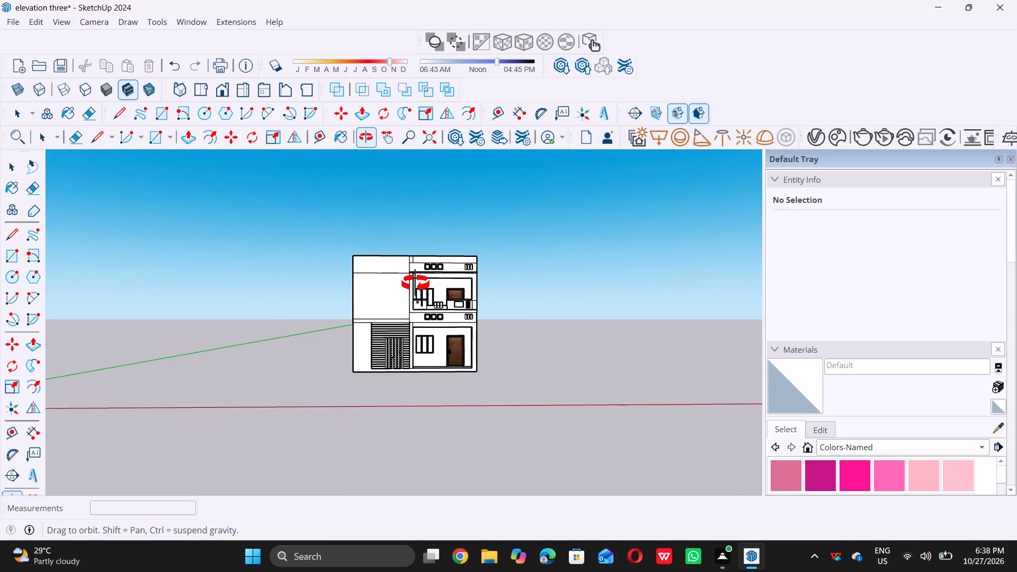
{"action": "middle_click_drag", "start_coordinate": [415, 283], "coordinate": [399, 287]}
{"action": "scroll", "coordinate": [444, 283], "scroll_direction": "up", "scroll_amount": 5}
{"action": "middle_click_drag", "start_coordinate": [451, 257], "coordinate": [451, 253]}
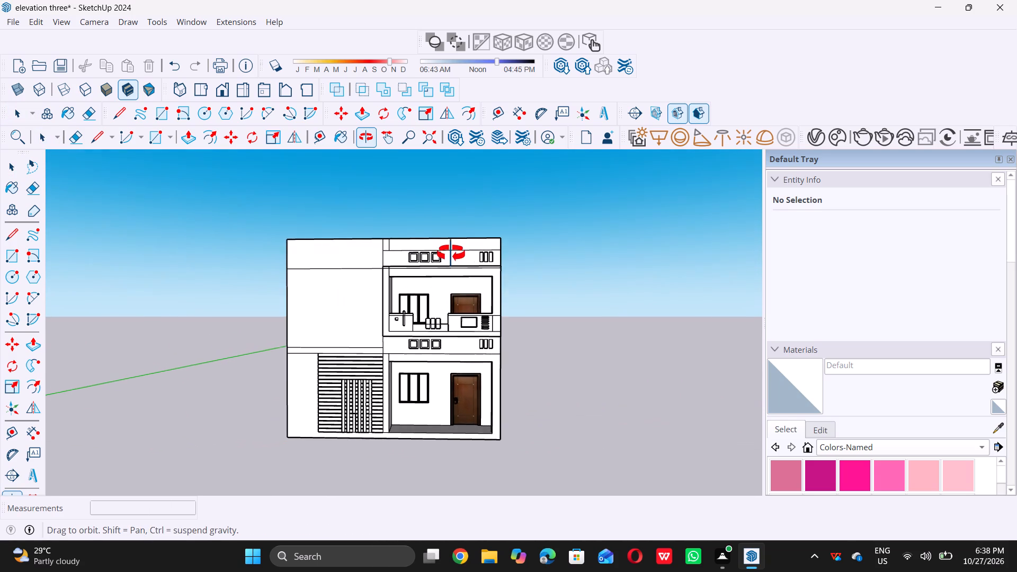
{"action": "middle_click_drag", "start_coordinate": [451, 253], "coordinate": [451, 240]}
{"action": "scroll", "coordinate": [430, 231], "scroll_direction": "up", "scroll_amount": 5}
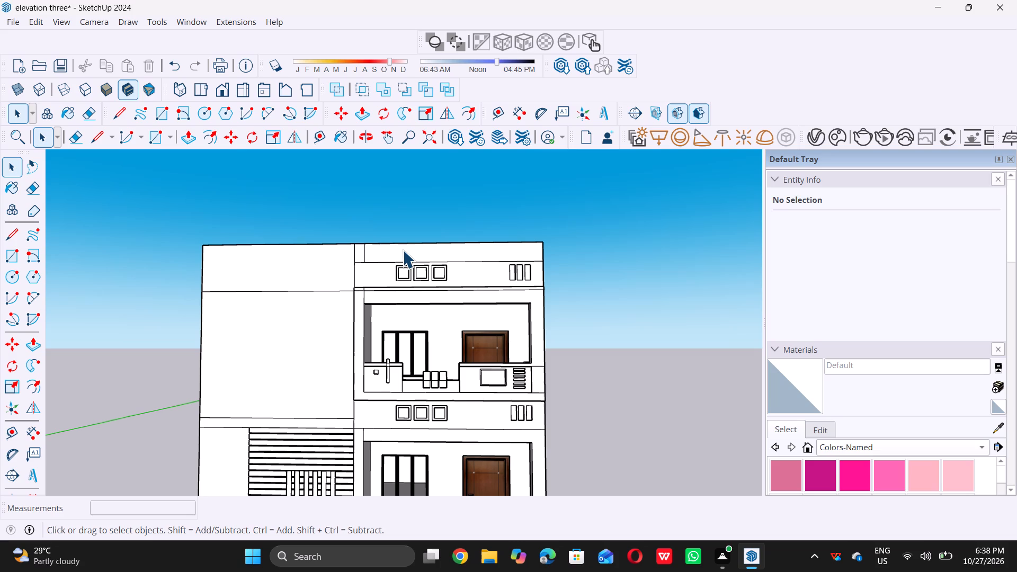
{"action": "scroll", "coordinate": [374, 221], "scroll_direction": "down", "scroll_amount": 5}
Draw a 9" line across the parapet's top face at each front corner, from the inner corner to the outer side edge.
{"action": "middle_click_drag", "start_coordinate": [372, 230], "coordinate": [440, 328]}
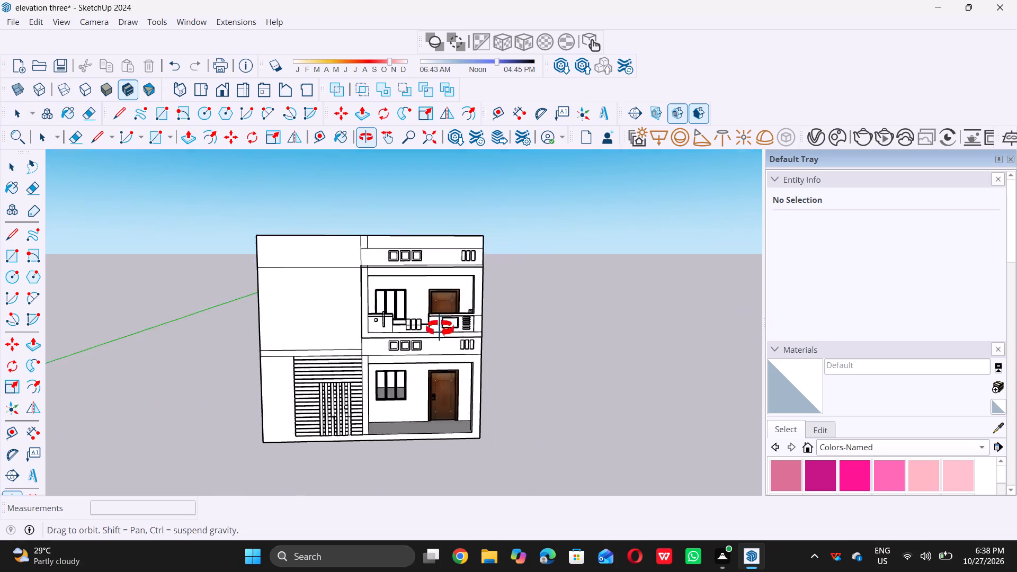
{"action": "middle_click_drag", "start_coordinate": [440, 328], "coordinate": [469, 396]}
{"action": "middle_click_drag", "start_coordinate": [398, 256], "coordinate": [391, 255]}
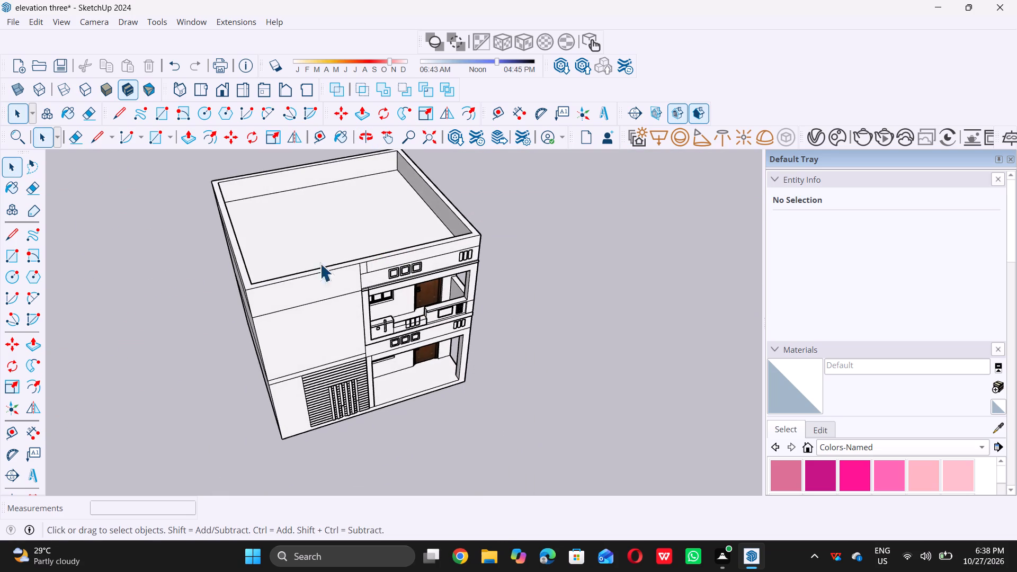
{"action": "scroll", "coordinate": [248, 282], "scroll_direction": "up", "scroll_amount": 8}
{"action": "key", "text": "l"}
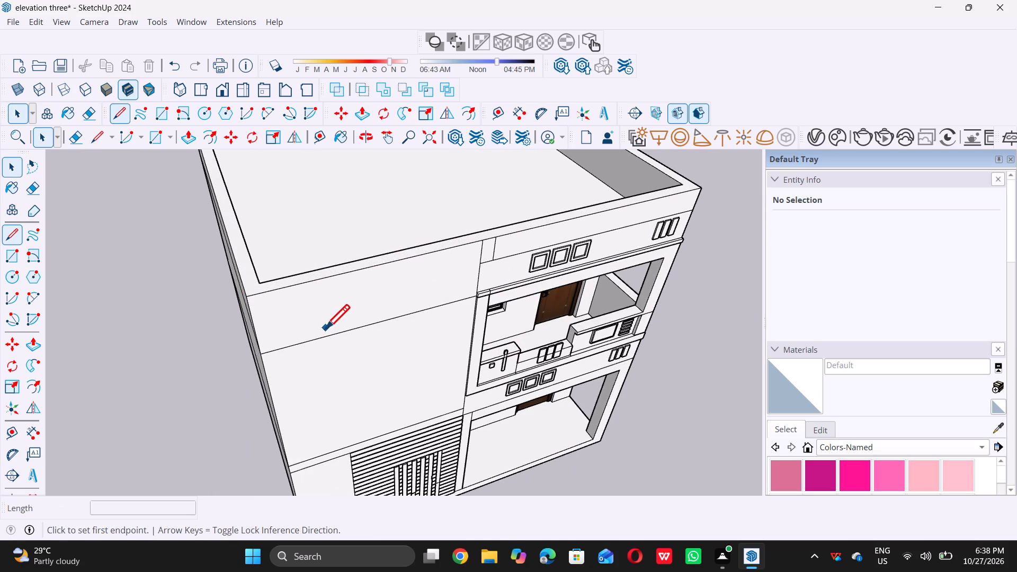
{"action": "left_click", "coordinate": [261, 280]}
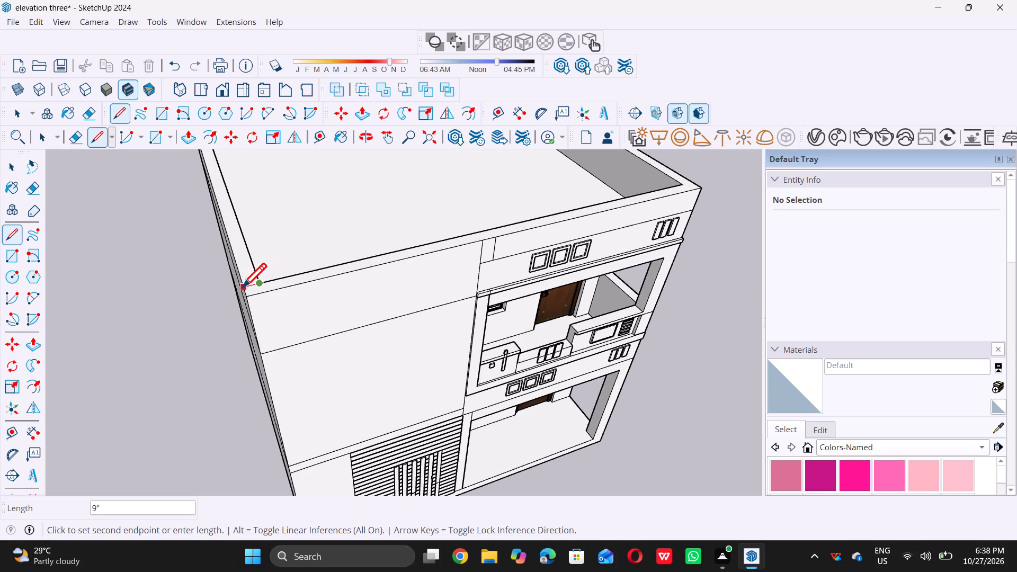
{"action": "left_click", "coordinate": [241, 287]}
{"action": "left_click", "coordinate": [678, 187]}
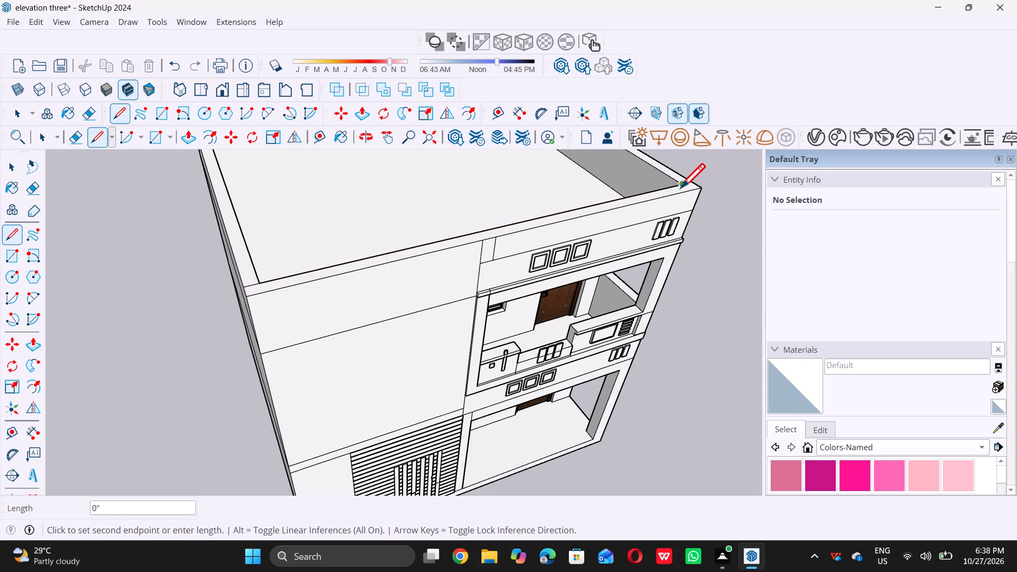
{"action": "triple_click", "coordinate": [697, 178]}
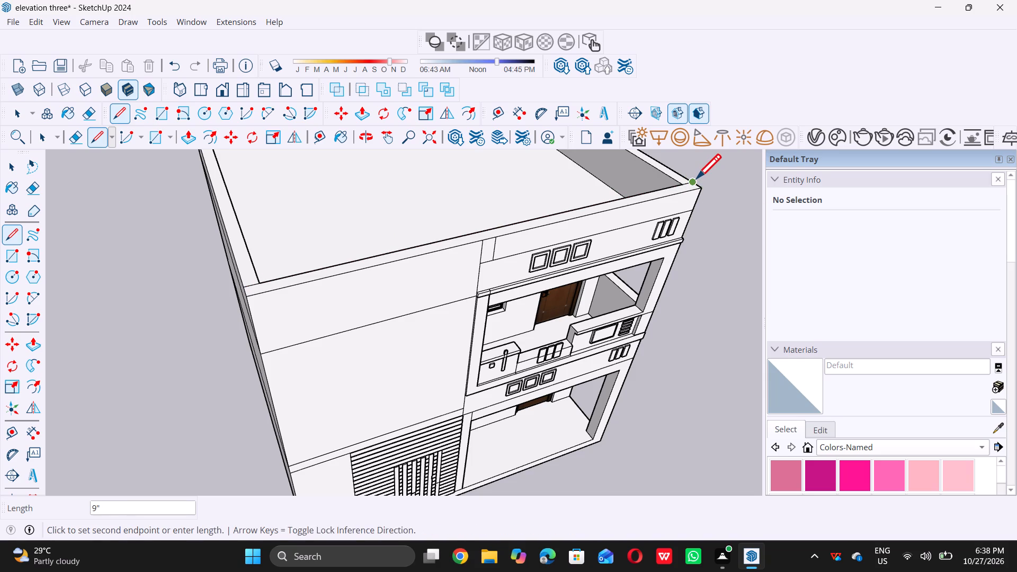
Push/Pull the front strip of the parapet's top face upward by 2'.
{"action": "key", "text": "space"}
{"action": "scroll", "coordinate": [585, 266], "scroll_direction": "down", "scroll_amount": 10}
{"action": "middle_click_drag", "start_coordinate": [526, 308], "coordinate": [514, 247]}
{"action": "scroll", "coordinate": [495, 252], "scroll_direction": "up", "scroll_amount": 3}
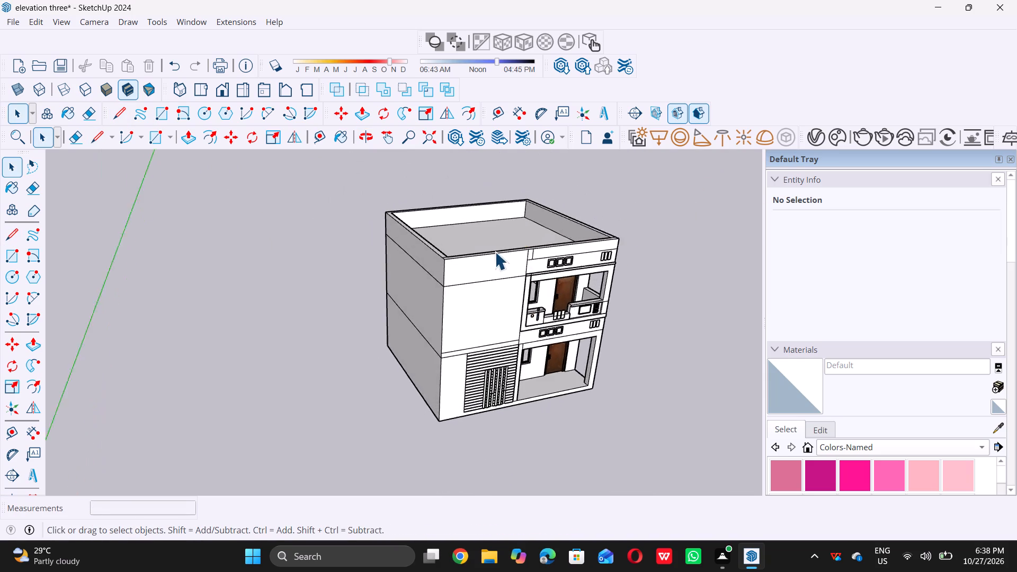
{"action": "scroll", "coordinate": [495, 252], "scroll_direction": "up", "scroll_amount": 7}
{"action": "middle_click_drag", "start_coordinate": [481, 238], "coordinate": [516, 294]}
{"action": "scroll", "coordinate": [545, 318], "scroll_direction": "up", "scroll_amount": 9}
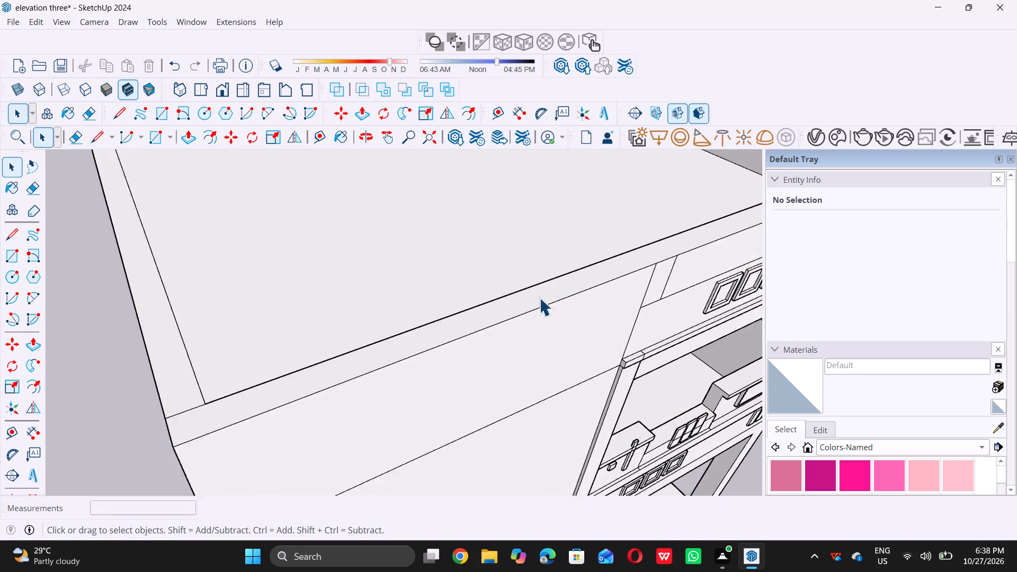
{"action": "double_click", "coordinate": [539, 297]}
{"action": "key", "text": "p"}
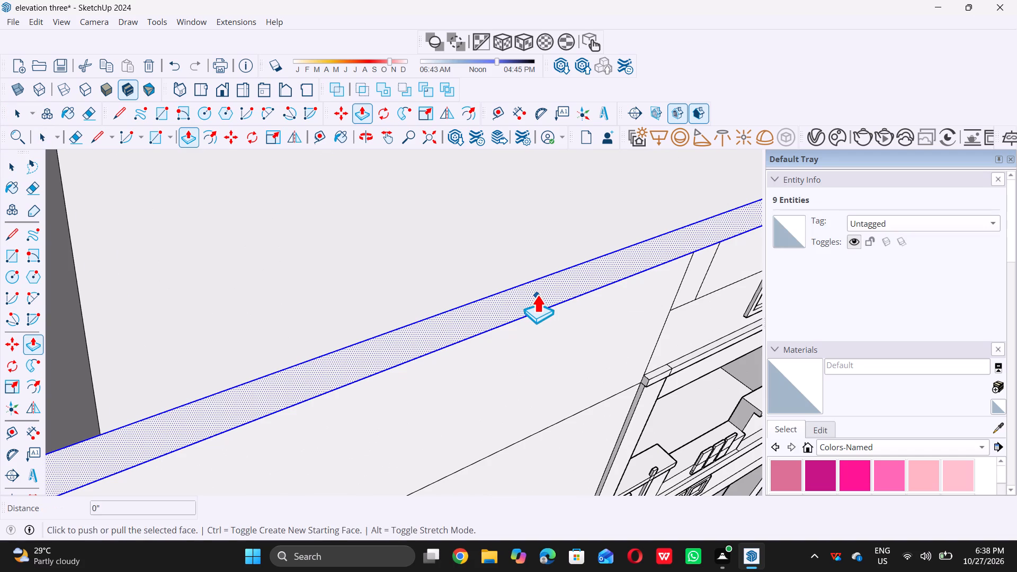
{"action": "left_click", "coordinate": [538, 293]}
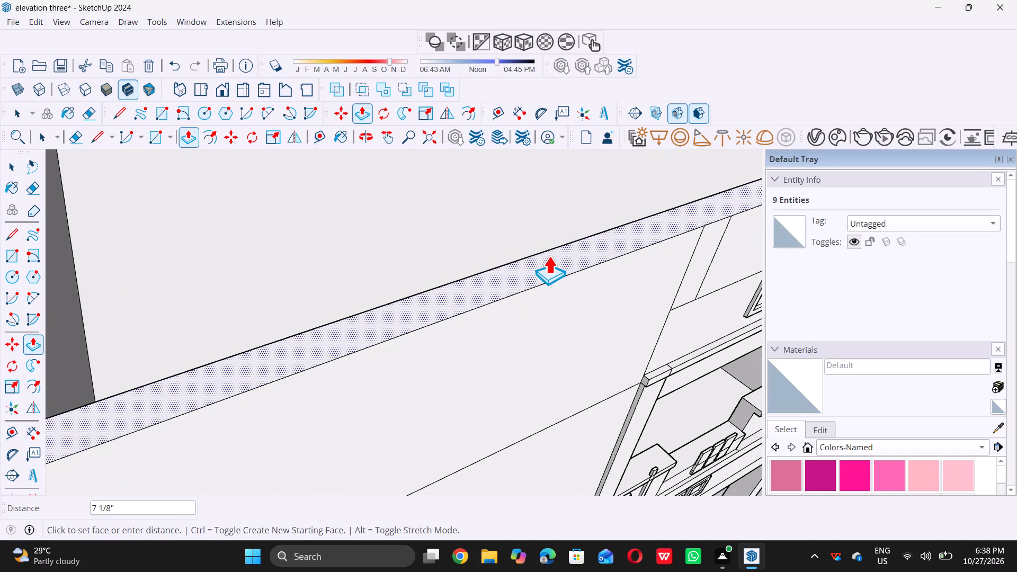
{"action": "key", "text": "2"}
{"action": "key", "text": "apostrophe"}
{"action": "key", "text": "Return"}
{"action": "key", "text": "space"}
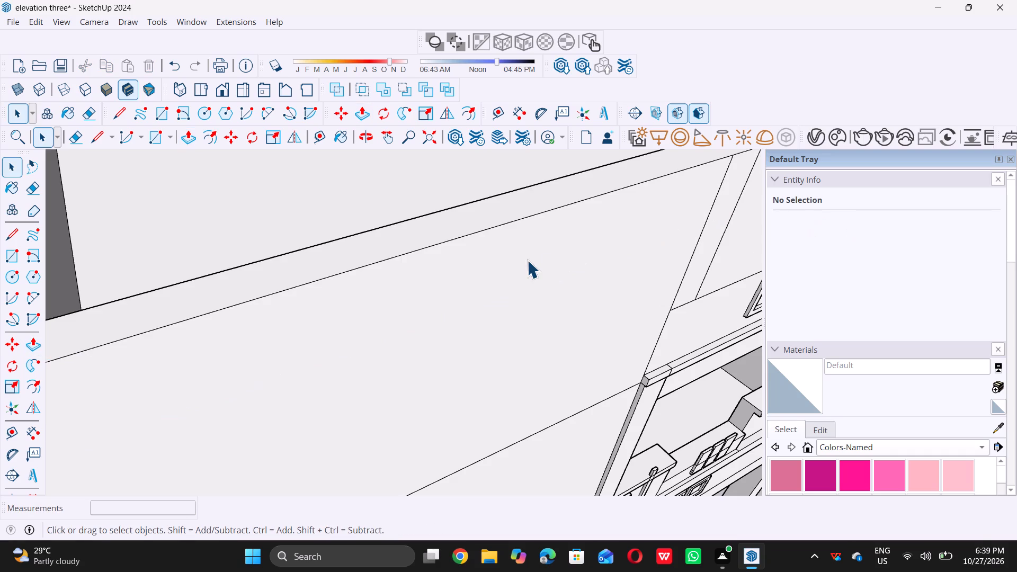
Examine the heightened front parapet and the whole front elevation from several angles and distances.
{"action": "scroll", "coordinate": [528, 267], "scroll_direction": "down", "scroll_amount": 20}
{"action": "scroll", "coordinate": [528, 267], "scroll_direction": "down", "scroll_amount": 3}
{"action": "middle_click_drag", "start_coordinate": [485, 331], "coordinate": [472, 262]}
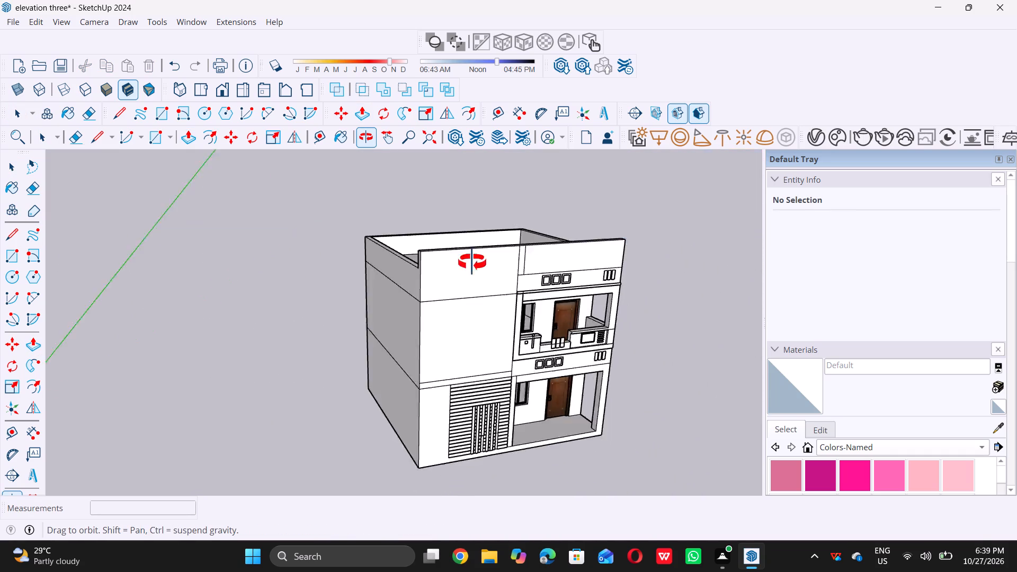
{"action": "middle_click_drag", "start_coordinate": [472, 262], "coordinate": [338, 201]}
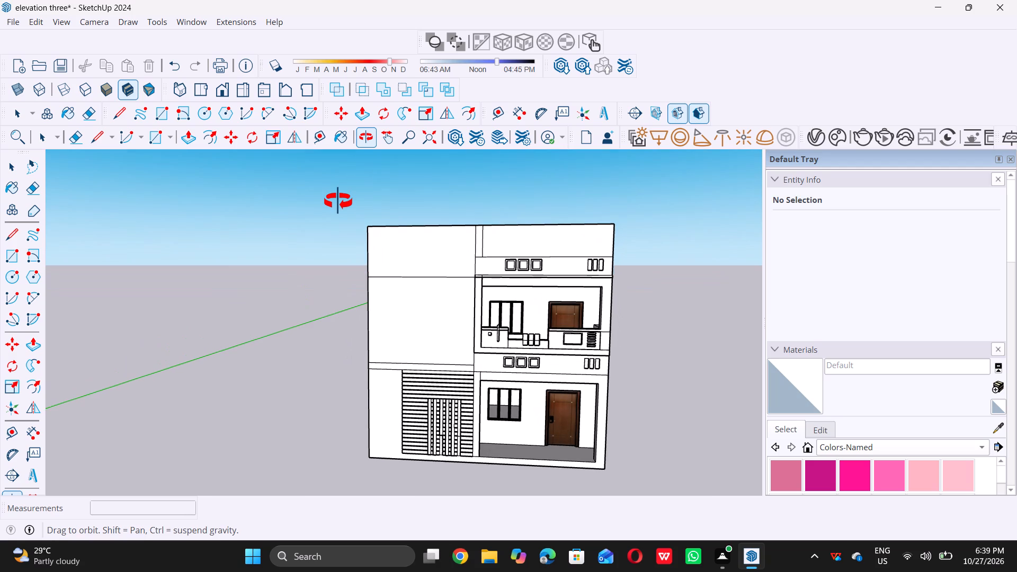
{"action": "middle_click_drag", "start_coordinate": [338, 201], "coordinate": [337, 202]}
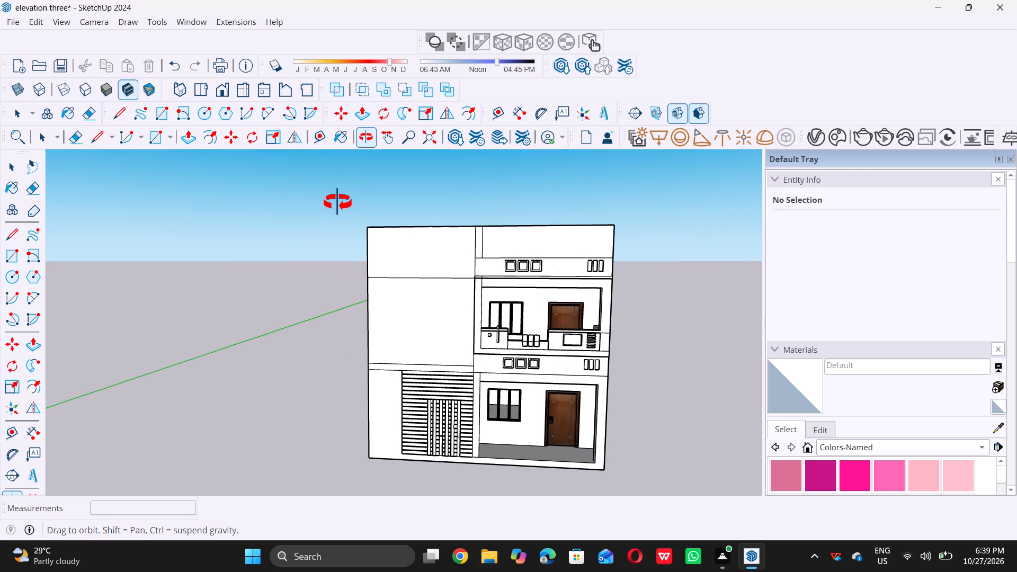
{"action": "middle_click_drag", "start_coordinate": [337, 202], "coordinate": [348, 208]}
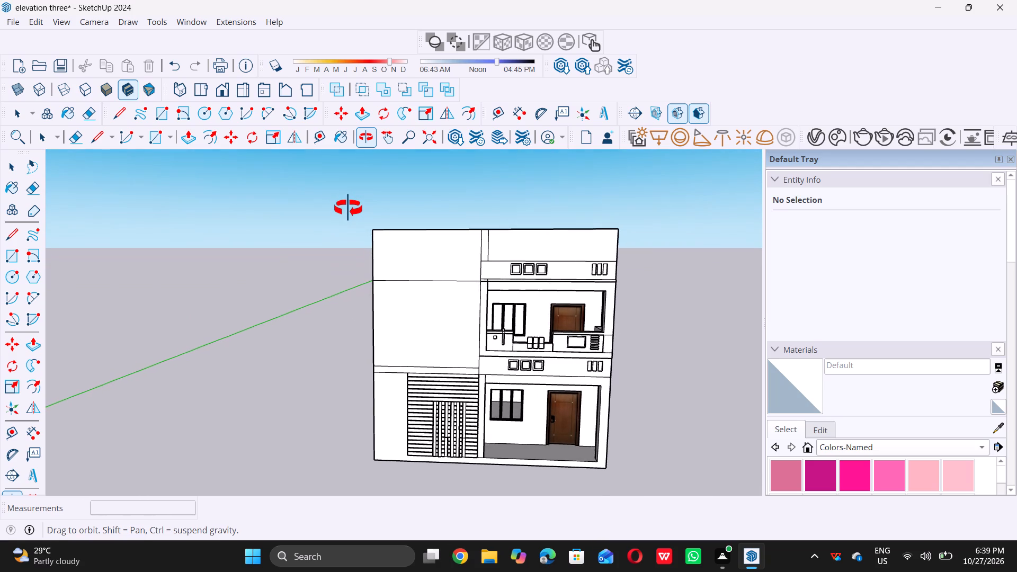
{"action": "middle_click_drag", "start_coordinate": [348, 208], "coordinate": [326, 192]}
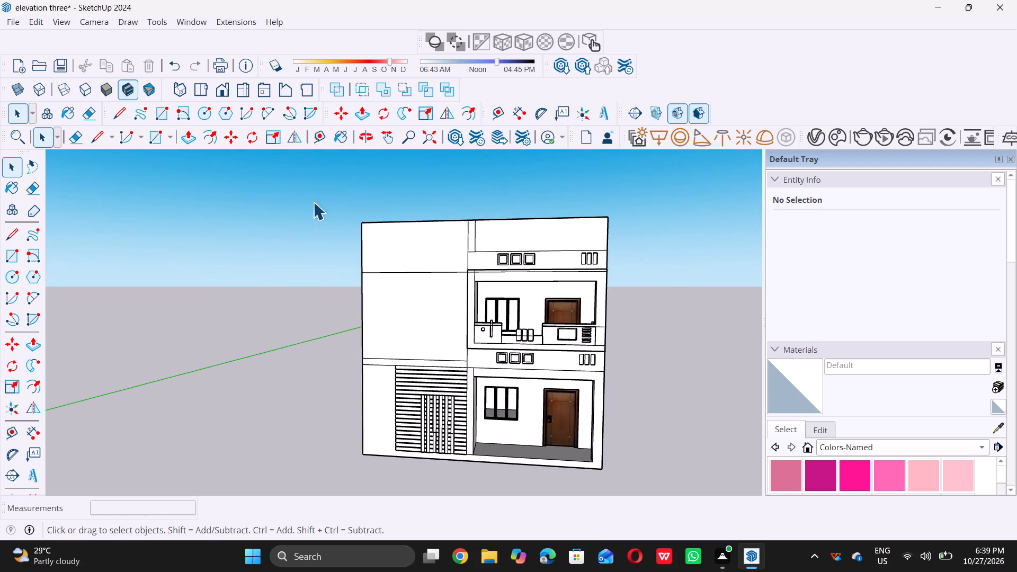
{"action": "scroll", "coordinate": [310, 206], "scroll_direction": "down", "scroll_amount": 4}
{"action": "middle_click_drag", "start_coordinate": [327, 263], "coordinate": [358, 249]}
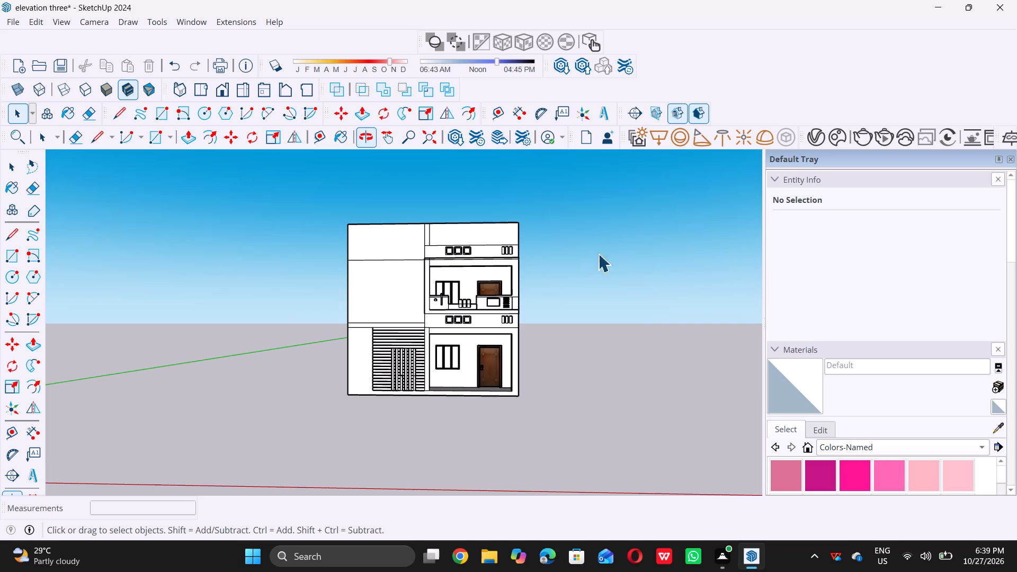
{"action": "scroll", "coordinate": [591, 239], "scroll_direction": "up", "scroll_amount": 6}
{"action": "middle_click_drag", "start_coordinate": [429, 246], "coordinate": [438, 239]}
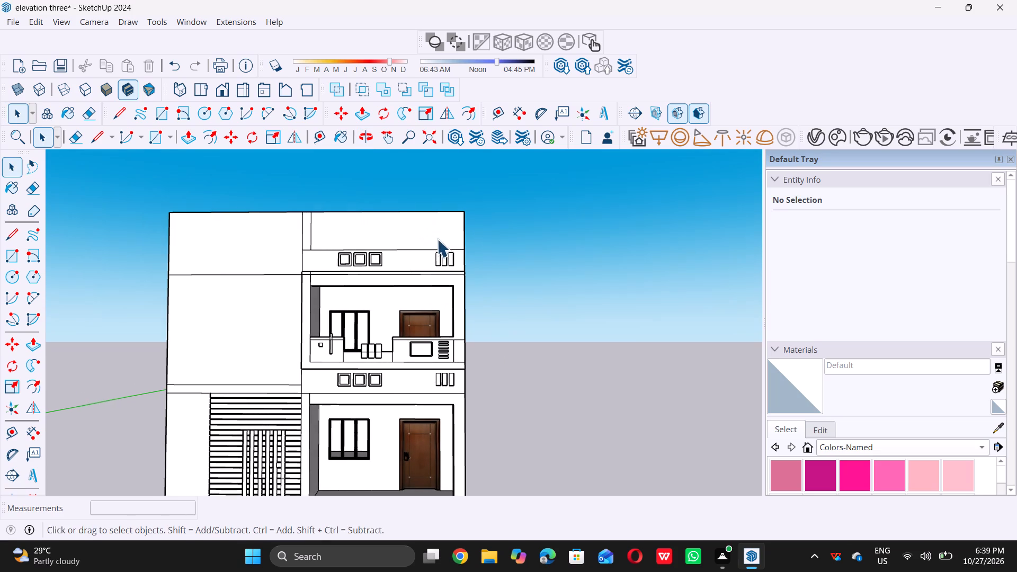
{"action": "middle_click", "coordinate": [380, 219]}
{"action": "scroll", "coordinate": [362, 222], "scroll_direction": "up", "scroll_amount": 1}
{"action": "middle_click_drag", "start_coordinate": [361, 222], "coordinate": [292, 272]}
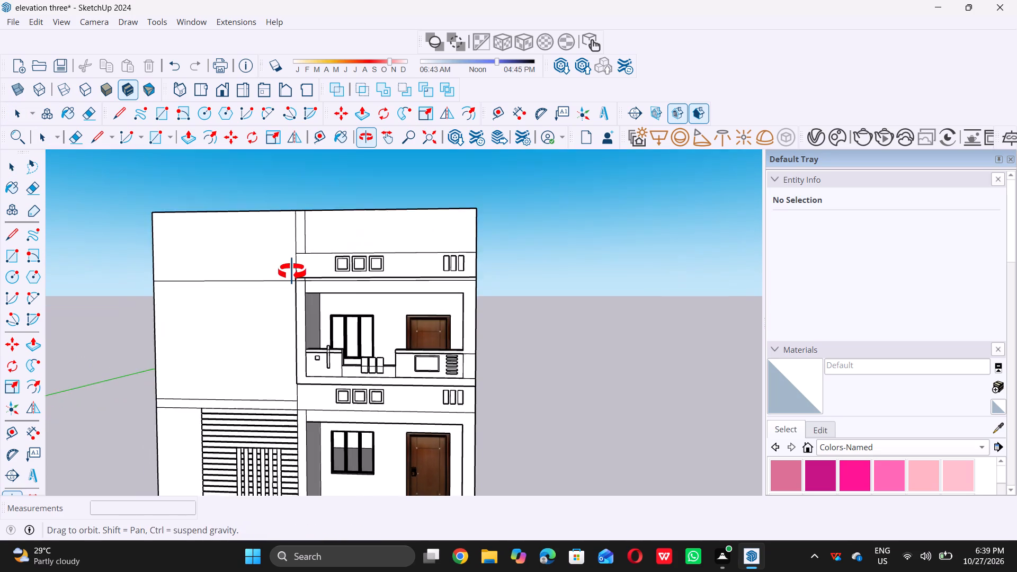
{"action": "middle_click_drag", "start_coordinate": [292, 272], "coordinate": [279, 282]}
Erase the short vertical line on the front of the projecting ledge, above the upper balcony's left pillar.
{"action": "scroll", "coordinate": [285, 287], "scroll_direction": "up", "scroll_amount": 10}
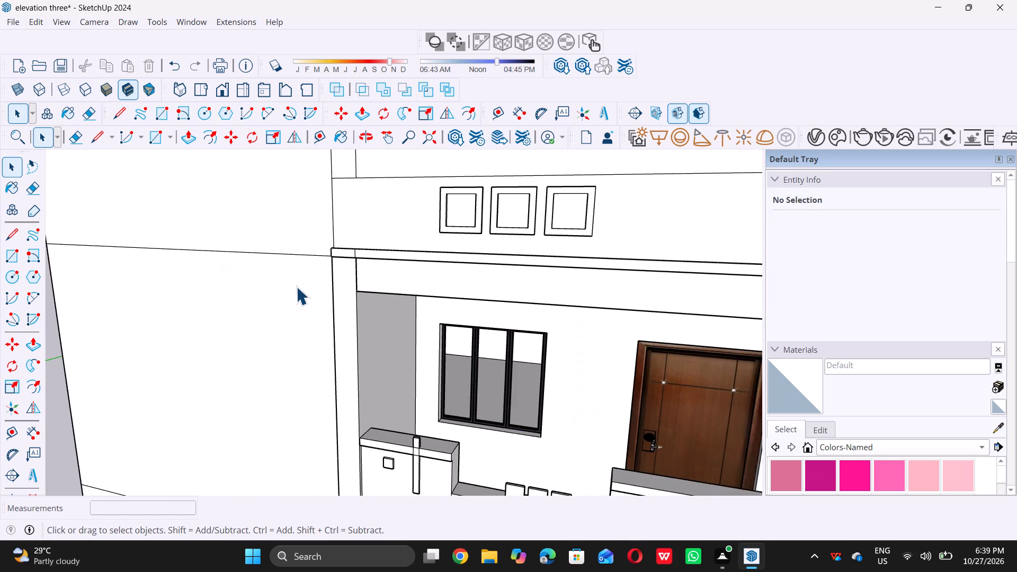
{"action": "scroll", "coordinate": [295, 287], "scroll_direction": "down", "scroll_amount": 12}
{"action": "scroll", "coordinate": [309, 274], "scroll_direction": "up", "scroll_amount": 7}
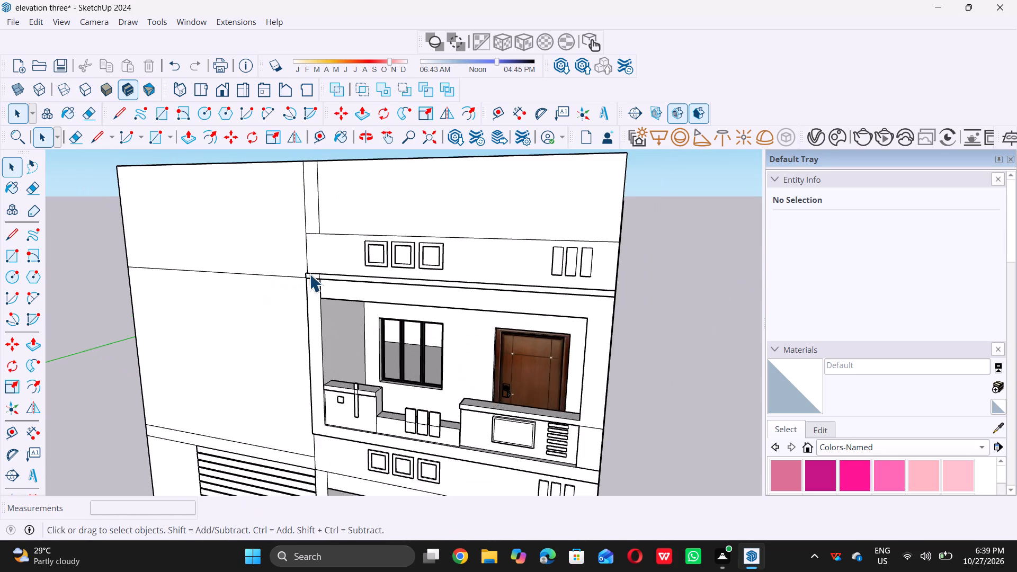
{"action": "scroll", "coordinate": [309, 274], "scroll_direction": "up", "scroll_amount": 20}
{"action": "scroll", "coordinate": [309, 274], "scroll_direction": "up", "scroll_amount": 1}
{"action": "key", "text": "e"}
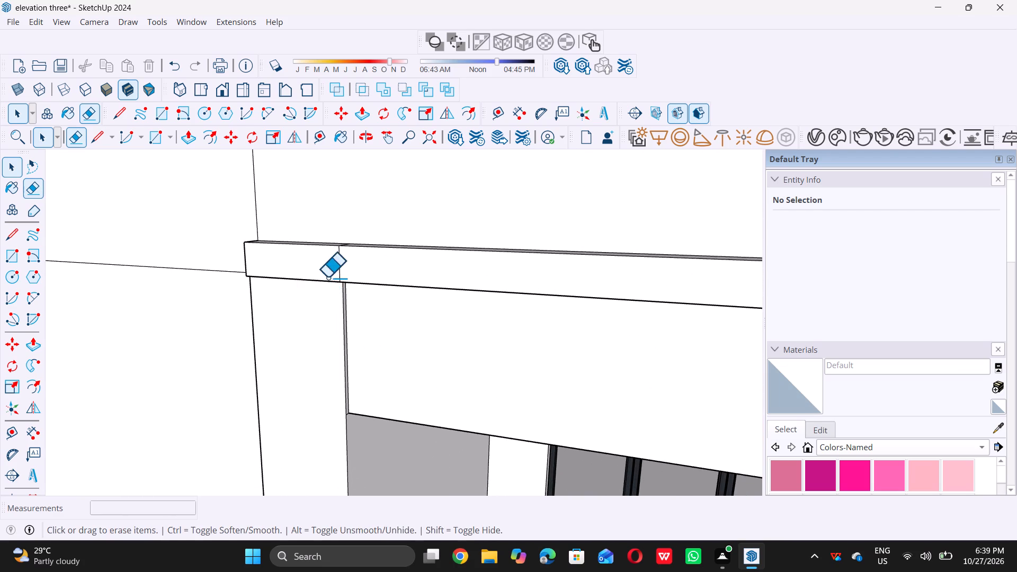
{"action": "double_click", "coordinate": [340, 267]}
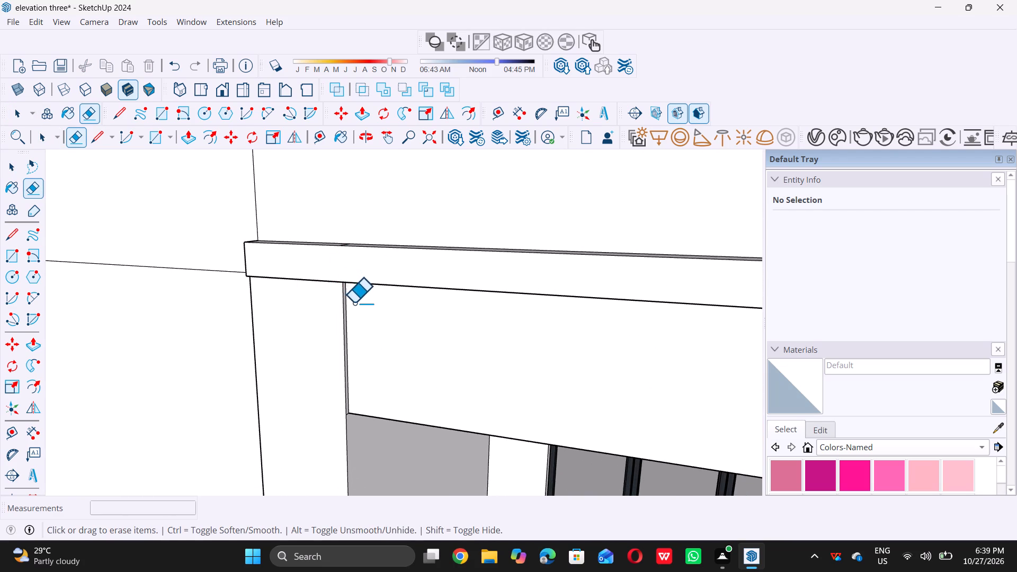
{"action": "key", "text": "space"}
Examine the front elevation and the blank upper parapet area from several angles and distances.
{"action": "scroll", "coordinate": [353, 305], "scroll_direction": "down", "scroll_amount": 20}
{"action": "scroll", "coordinate": [353, 305], "scroll_direction": "down", "scroll_amount": 3}
{"action": "middle_click_drag", "start_coordinate": [359, 312], "coordinate": [362, 308]}
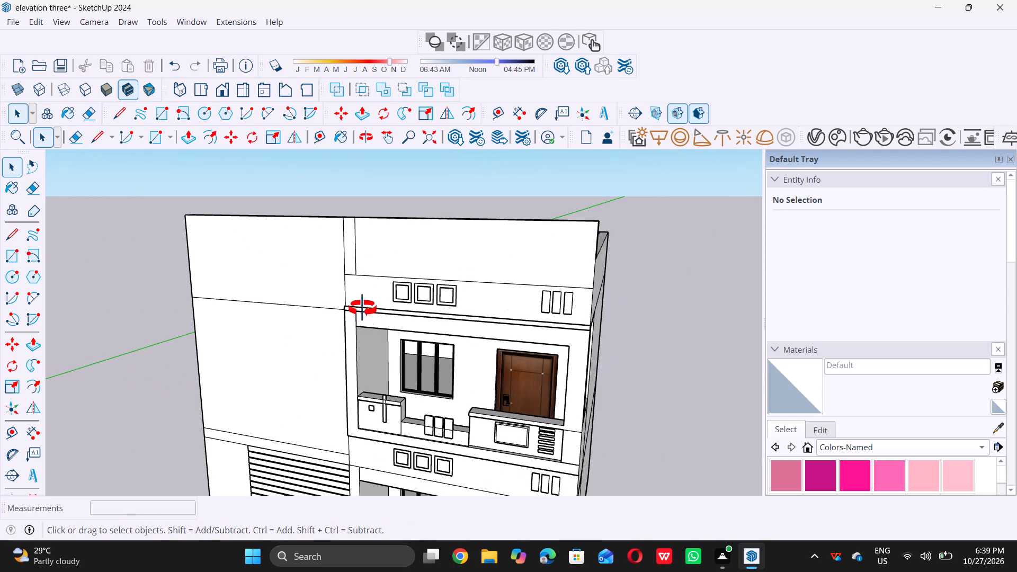
{"action": "middle_click_drag", "start_coordinate": [362, 308], "coordinate": [383, 283]}
{"action": "scroll", "coordinate": [383, 280], "scroll_direction": "down", "scroll_amount": 5}
{"action": "middle_click_drag", "start_coordinate": [392, 270], "coordinate": [393, 270]}
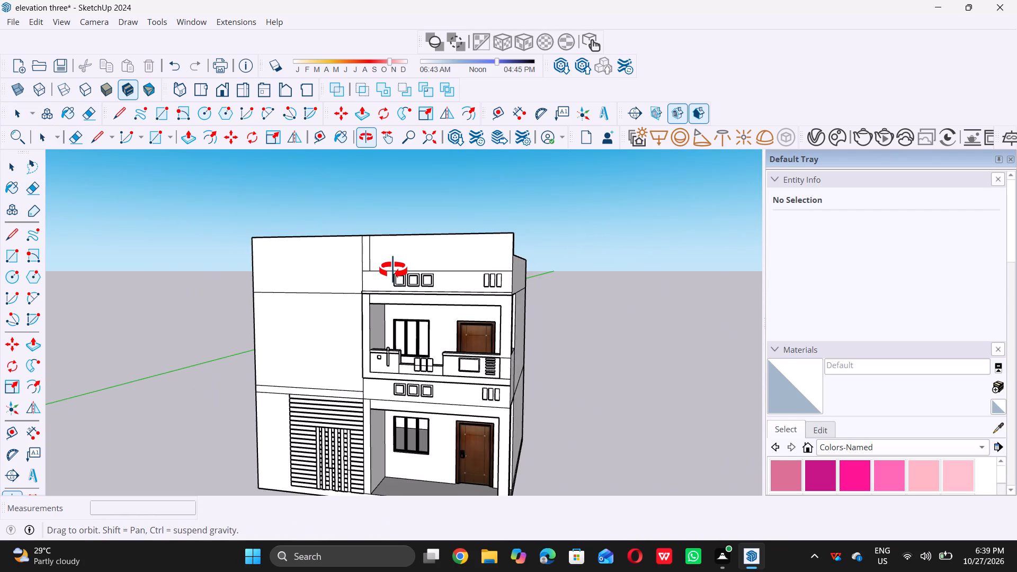
{"action": "middle_click_drag", "start_coordinate": [393, 270], "coordinate": [397, 262]}
{"action": "scroll", "coordinate": [397, 256], "scroll_direction": "up", "scroll_amount": 3}
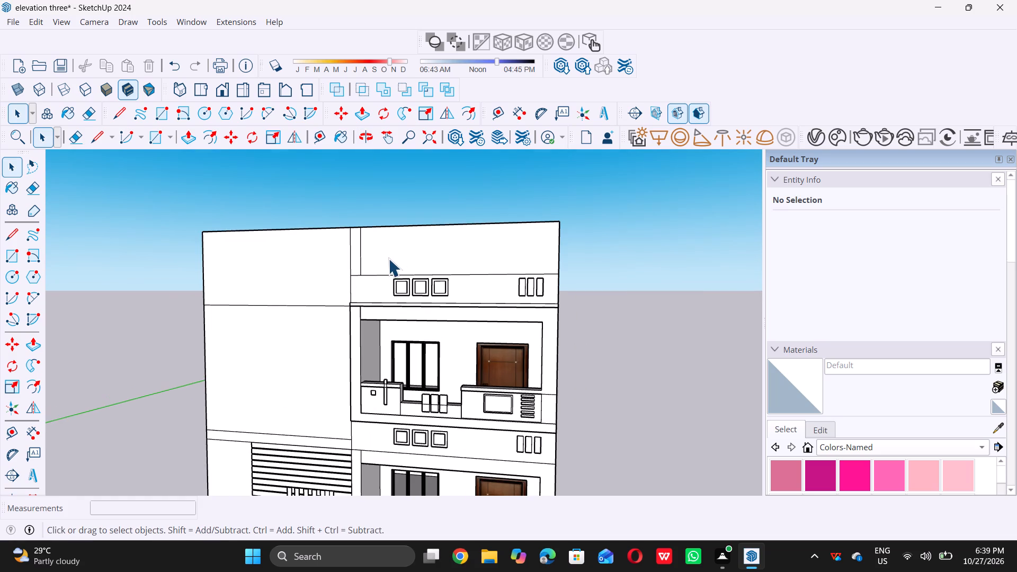
{"action": "scroll", "coordinate": [386, 259], "scroll_direction": "down", "scroll_amount": 5}
{"action": "middle_click_drag", "start_coordinate": [383, 263], "coordinate": [394, 258]}
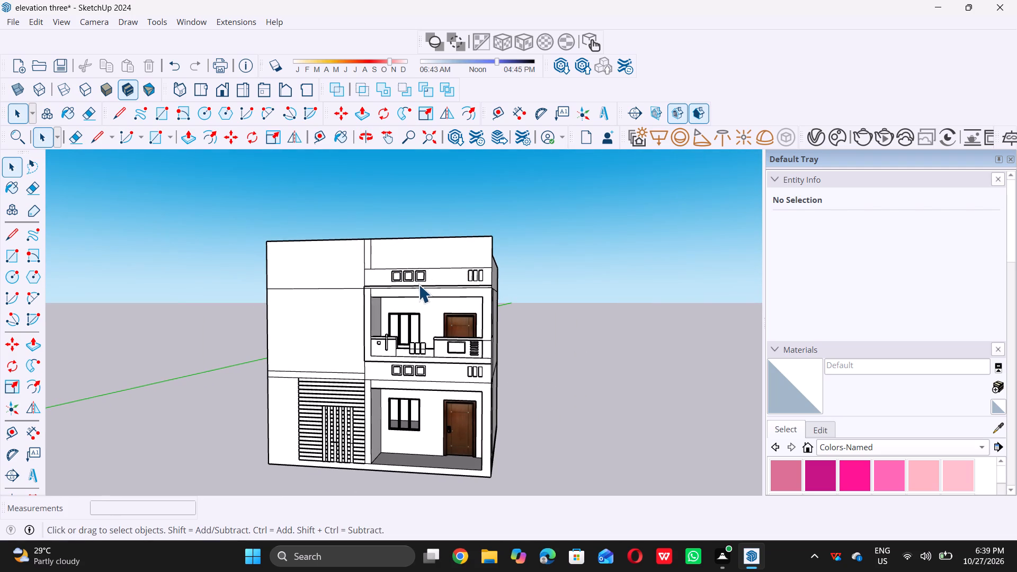
{"action": "scroll", "coordinate": [417, 284], "scroll_direction": "up", "scroll_amount": 4}
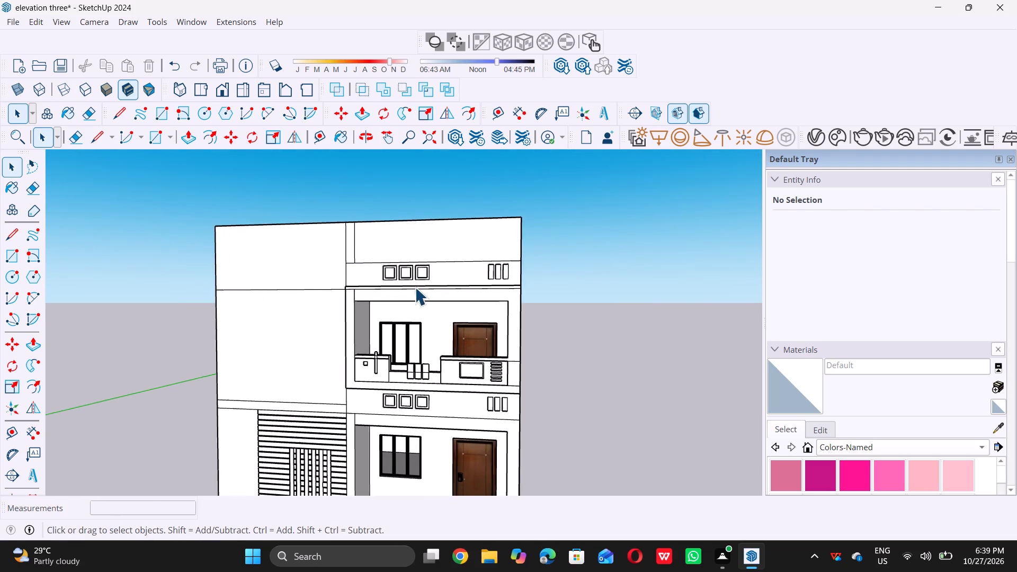
{"action": "scroll", "coordinate": [415, 287], "scroll_direction": "up", "scroll_amount": 2}
{"action": "scroll", "coordinate": [414, 288], "scroll_direction": "down", "scroll_amount": 6}
{"action": "middle_click", "coordinate": [409, 297]}
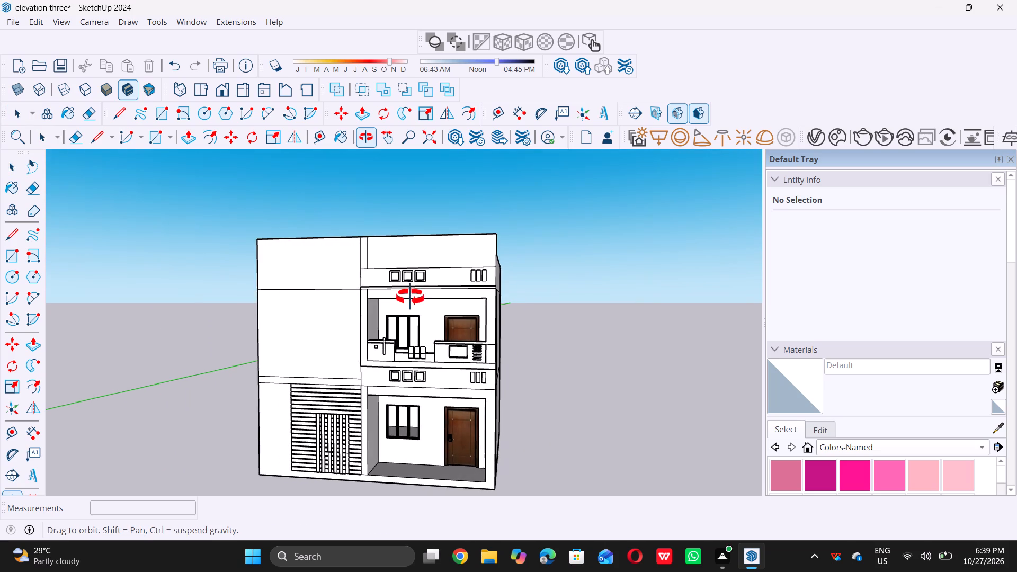
{"action": "middle_click_drag", "start_coordinate": [381, 284], "coordinate": [436, 260]}
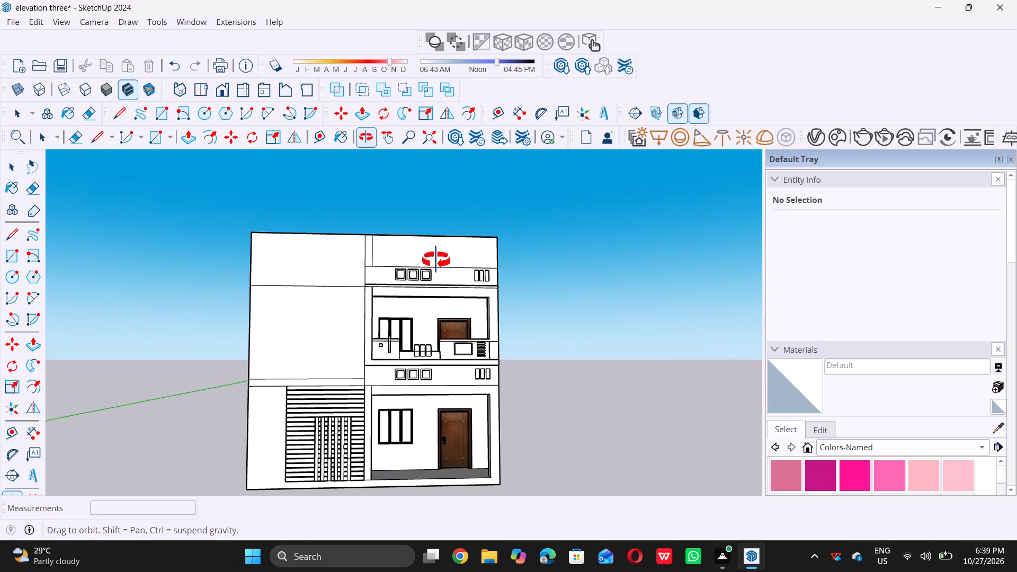
{"action": "middle_click_drag", "start_coordinate": [436, 260], "coordinate": [435, 260]}
{"action": "scroll", "coordinate": [402, 252], "scroll_direction": "up", "scroll_amount": 5}
{"action": "middle_click_drag", "start_coordinate": [381, 257], "coordinate": [381, 255]}
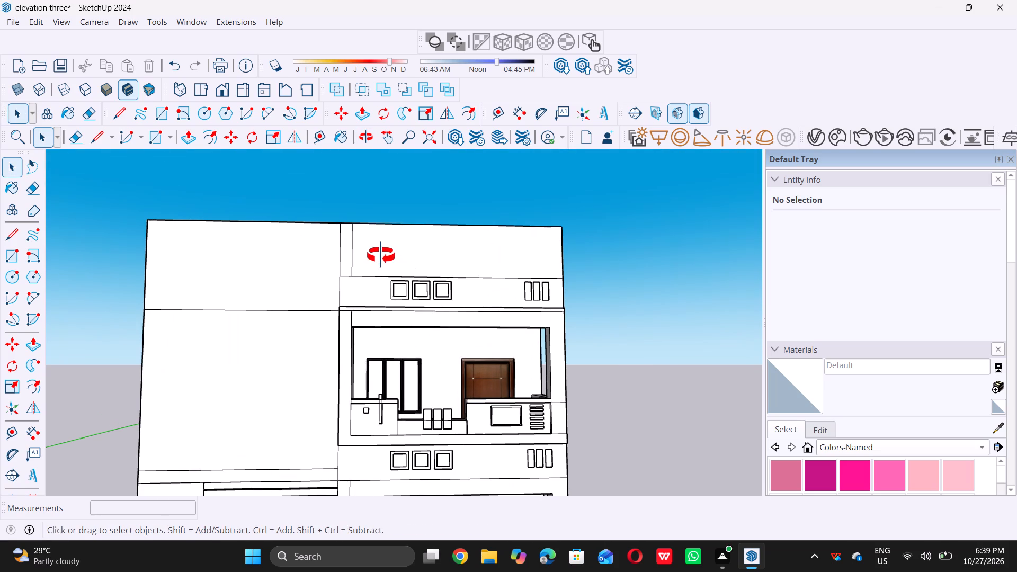
{"action": "middle_click_drag", "start_coordinate": [381, 255], "coordinate": [377, 248]}
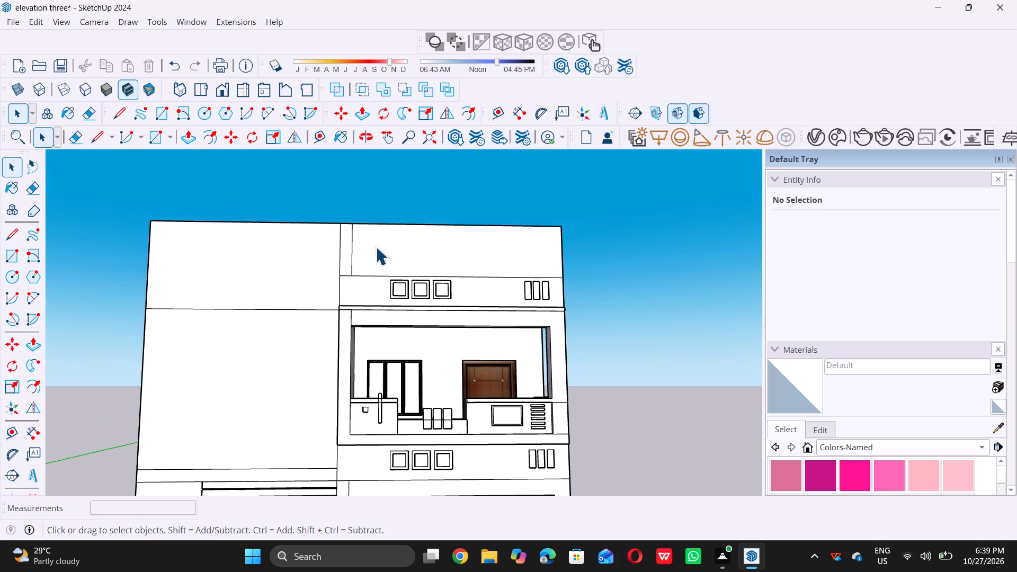
{"action": "middle_click", "coordinate": [375, 247]}
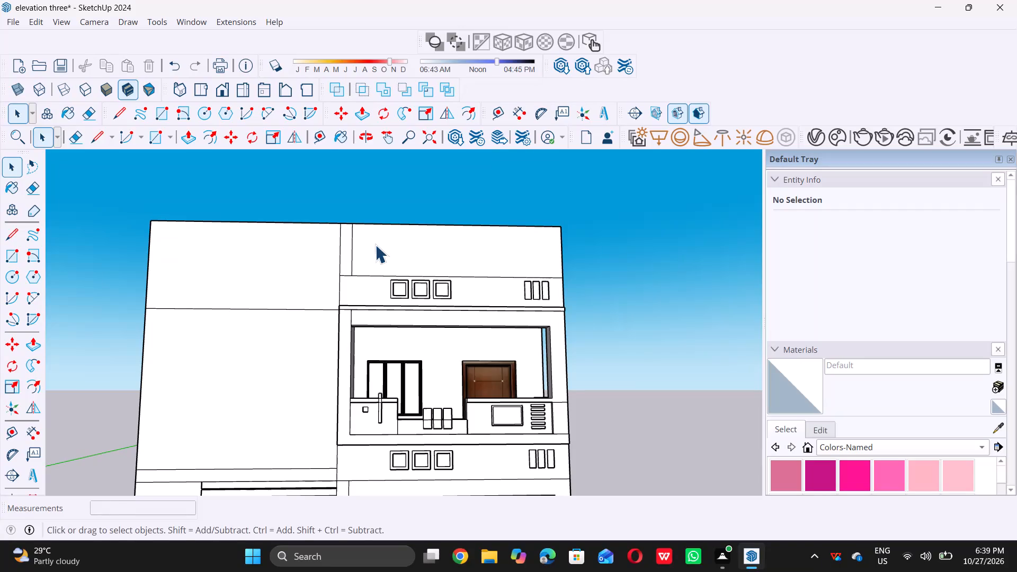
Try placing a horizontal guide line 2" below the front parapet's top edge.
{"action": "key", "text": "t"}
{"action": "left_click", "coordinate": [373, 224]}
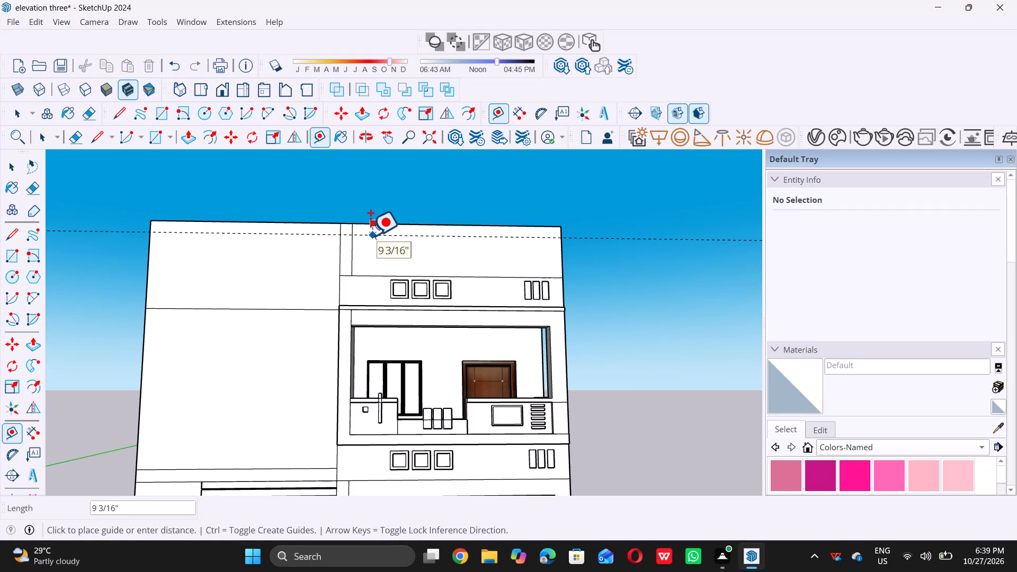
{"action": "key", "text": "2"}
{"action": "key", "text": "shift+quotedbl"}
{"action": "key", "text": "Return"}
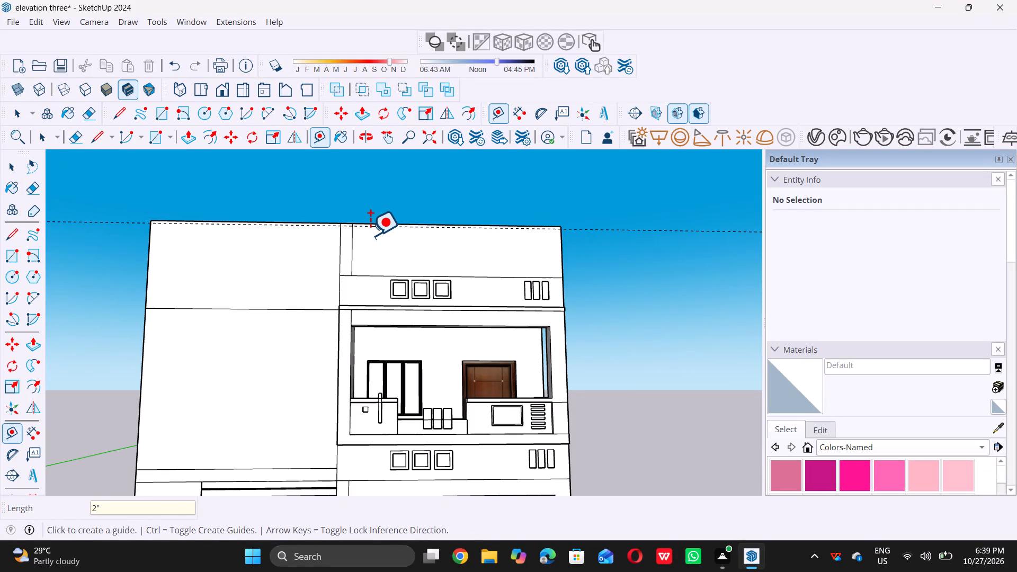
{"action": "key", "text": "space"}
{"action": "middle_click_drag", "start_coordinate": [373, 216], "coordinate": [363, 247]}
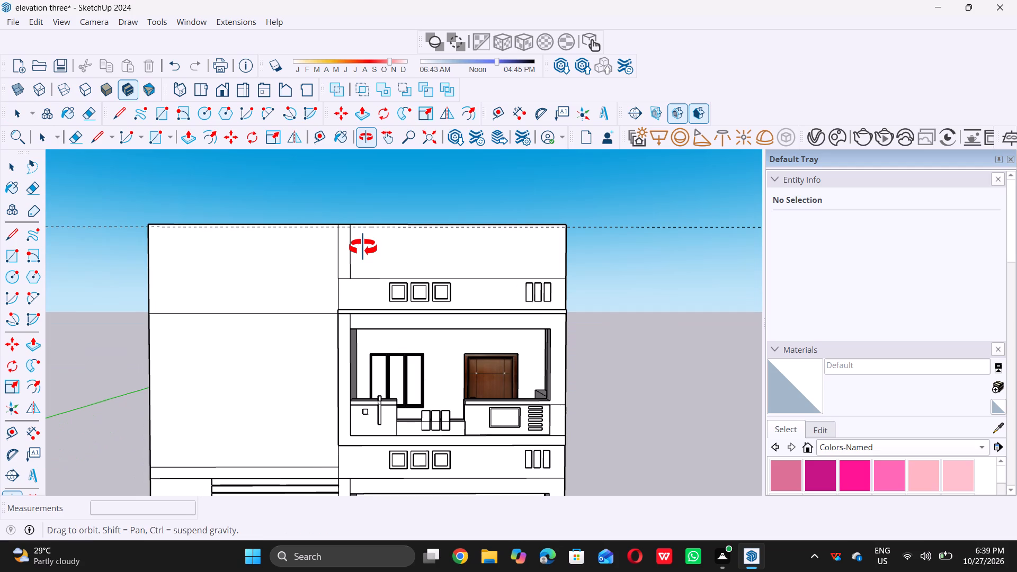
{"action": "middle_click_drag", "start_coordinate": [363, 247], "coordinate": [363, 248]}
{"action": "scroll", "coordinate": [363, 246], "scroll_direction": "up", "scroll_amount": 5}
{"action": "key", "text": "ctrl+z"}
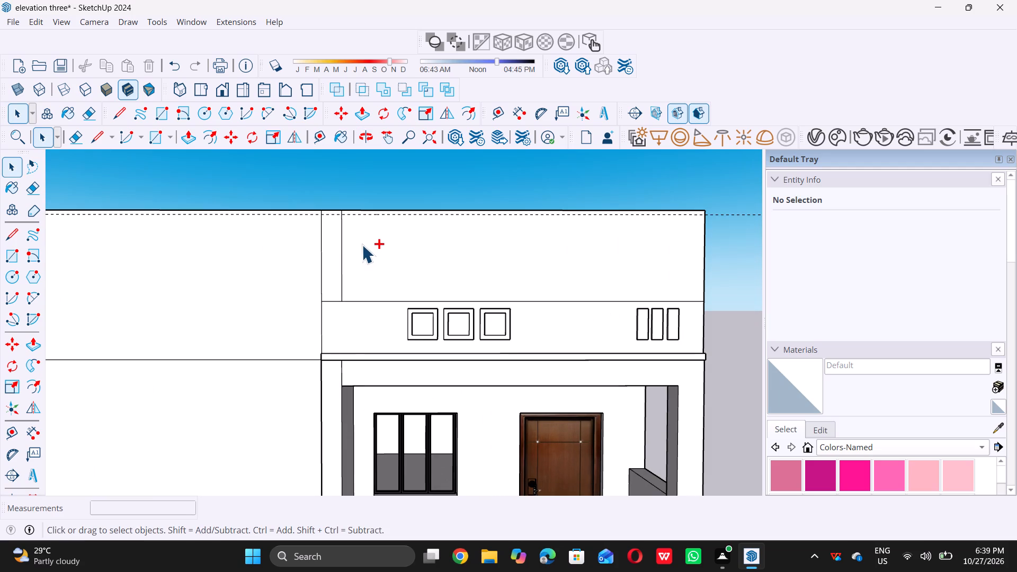
Place a horizontal guide line 3" below the front parapet's top edge.
{"action": "key", "text": "t"}
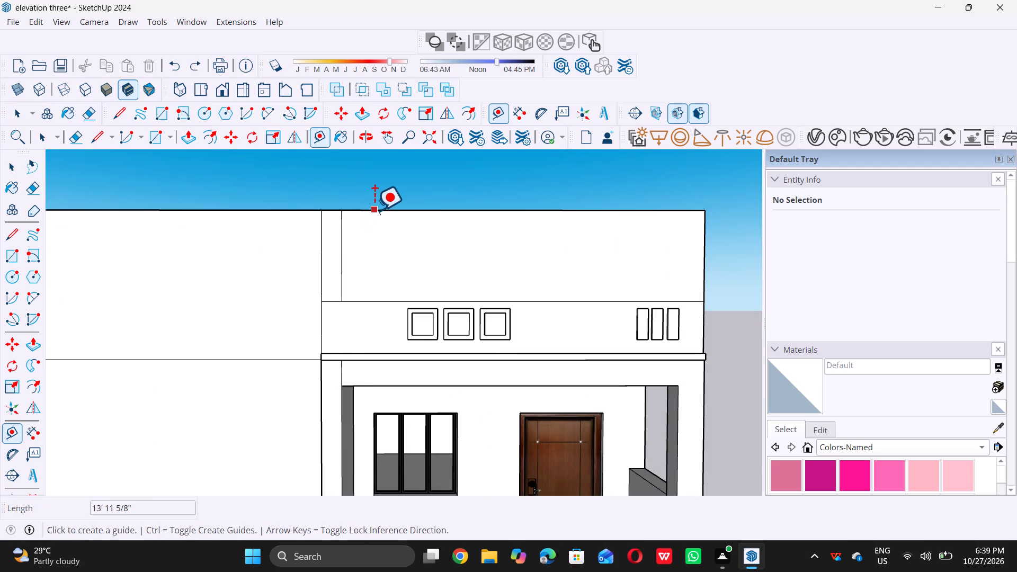
{"action": "left_click", "coordinate": [374, 210]}
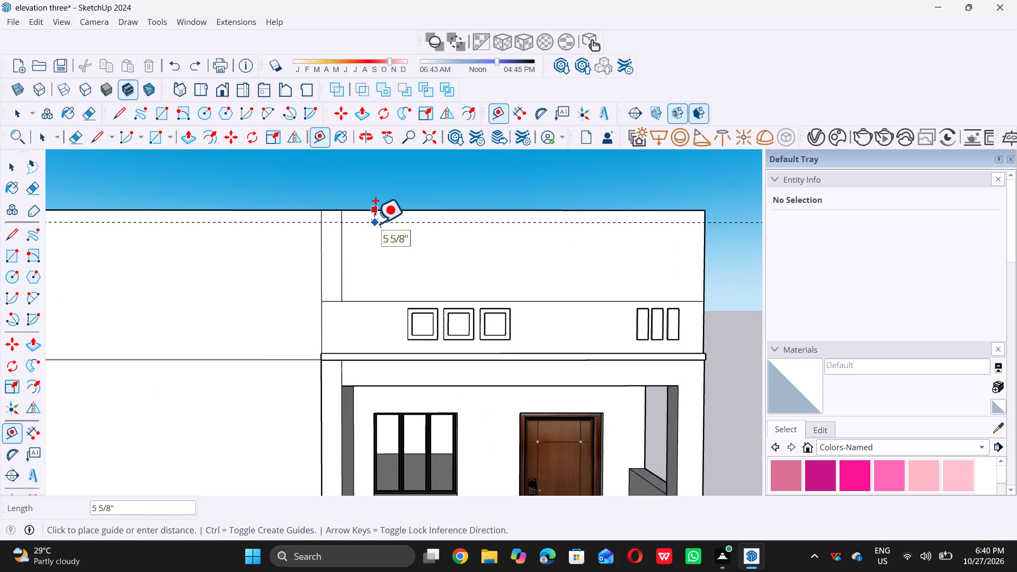
{"action": "key", "text": "3"}
{"action": "key", "text": "shift+quotedbl"}
{"action": "key", "text": "Return"}
{"action": "key", "text": "space"}
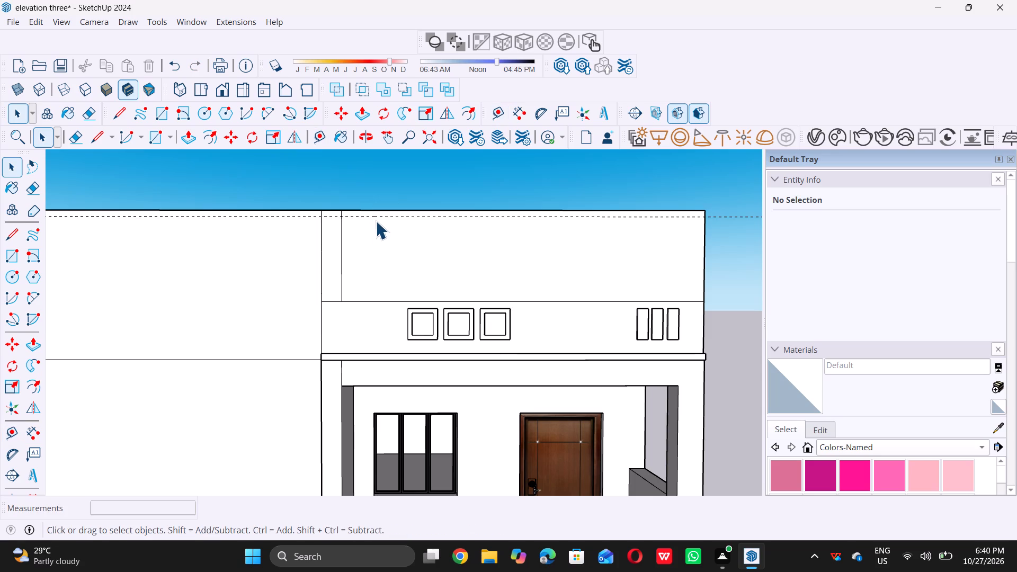
Examine the upper storey's facade and balcony below the parapet guide from several angles and distances.
{"action": "scroll", "coordinate": [368, 227], "scroll_direction": "down", "scroll_amount": 6}
{"action": "middle_click_drag", "start_coordinate": [378, 266], "coordinate": [366, 245]}
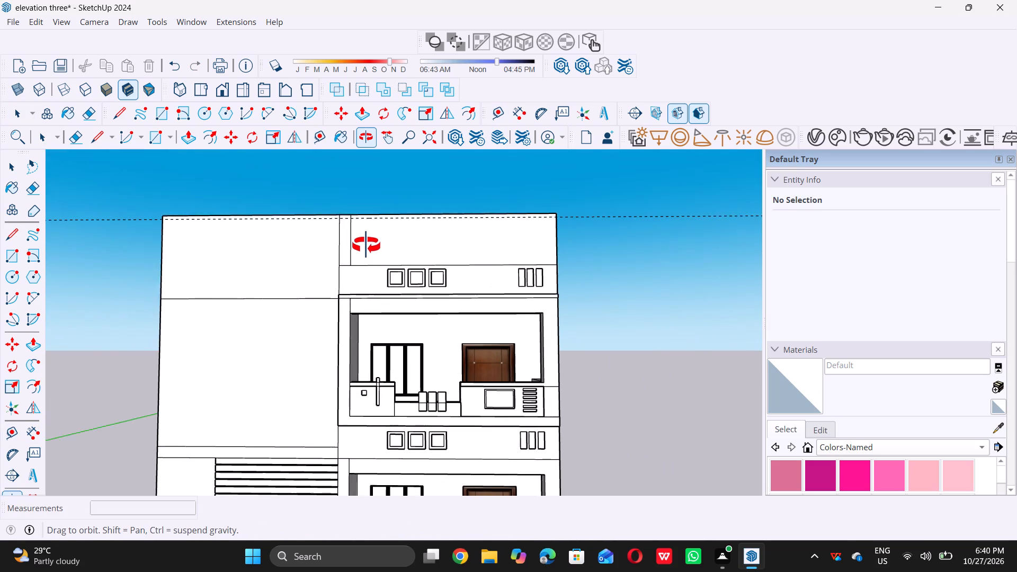
{"action": "middle_click_drag", "start_coordinate": [366, 245], "coordinate": [373, 242]}
{"action": "middle_click_drag", "start_coordinate": [373, 243], "coordinate": [365, 236]}
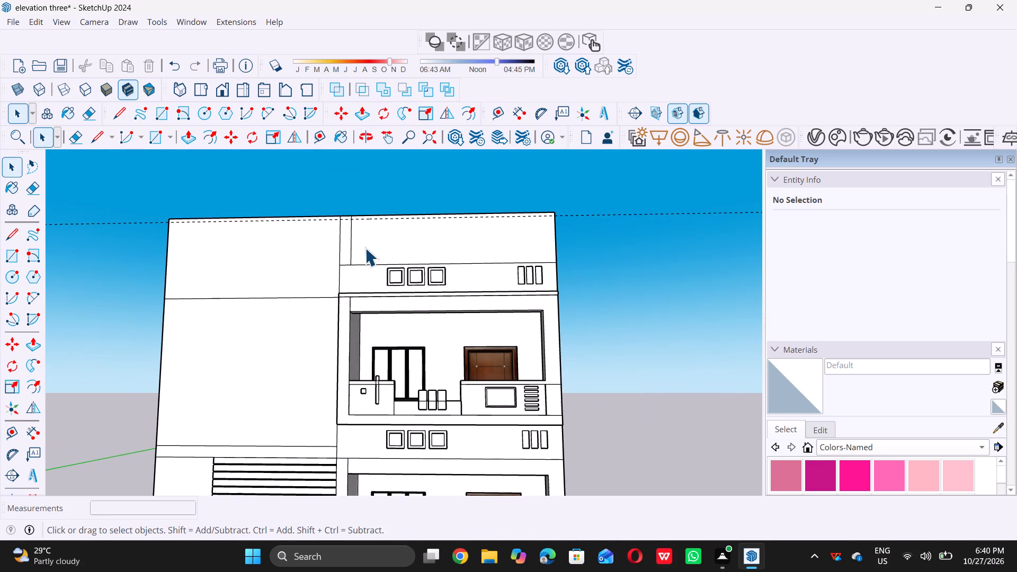
{"action": "middle_click", "coordinate": [365, 248]}
{"action": "scroll", "coordinate": [366, 249], "scroll_direction": "up", "scroll_amount": 5}
{"action": "scroll", "coordinate": [362, 388], "scroll_direction": "down", "scroll_amount": 2}
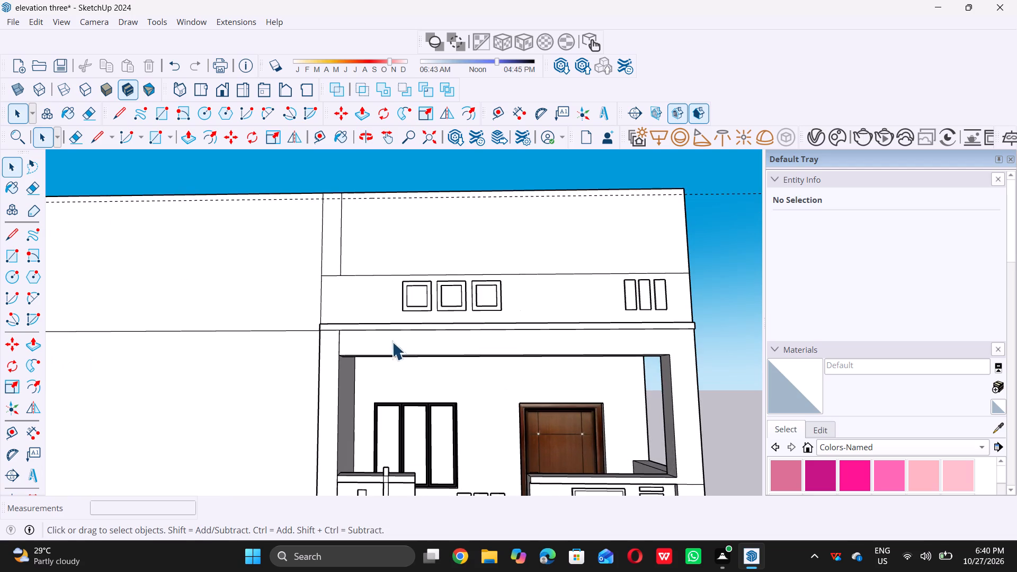
{"action": "scroll", "coordinate": [392, 342], "scroll_direction": "down", "scroll_amount": 3}
{"action": "scroll", "coordinate": [437, 295], "scroll_direction": "down", "scroll_amount": 1}
{"action": "middle_click_drag", "start_coordinate": [408, 416], "coordinate": [399, 410]}
Place a vertical guide along the inner end of the upper balcony's left parapet block, about 1' 1/4" from its upright strip.
{"action": "scroll", "coordinate": [400, 410], "scroll_direction": "up", "scroll_amount": 2}
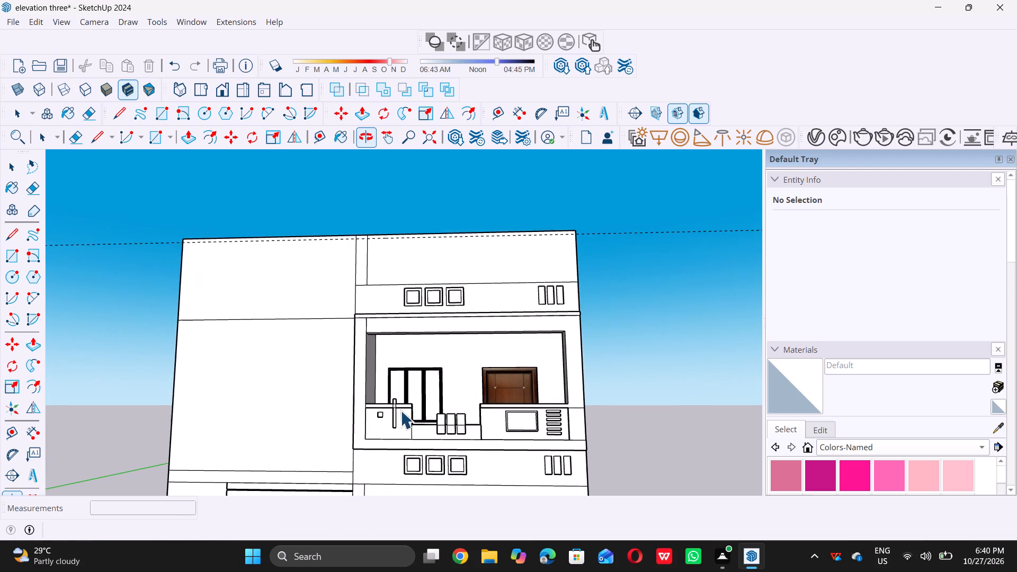
{"action": "scroll", "coordinate": [400, 410], "scroll_direction": "up", "scroll_amount": 17}
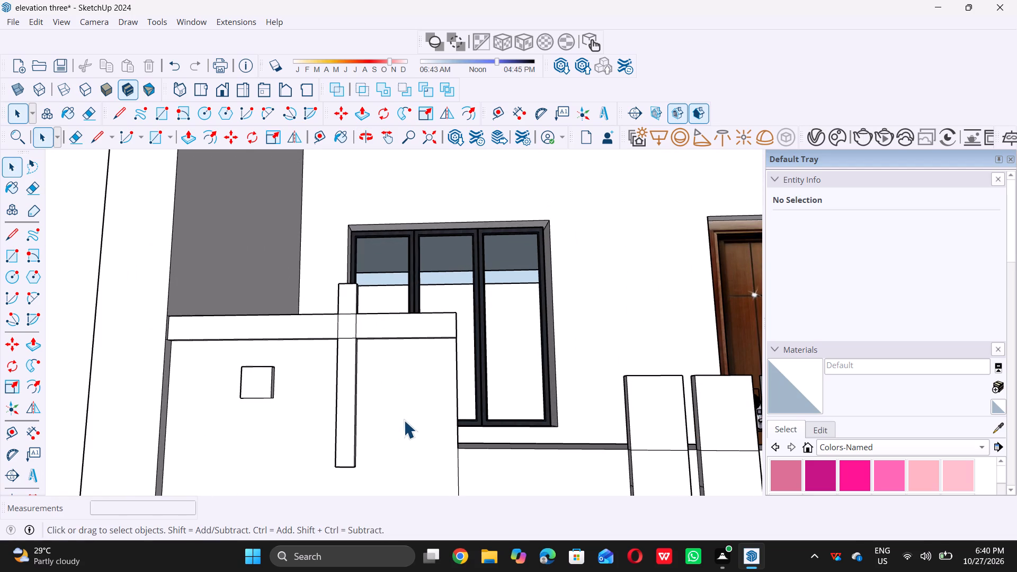
{"action": "key", "text": "t"}
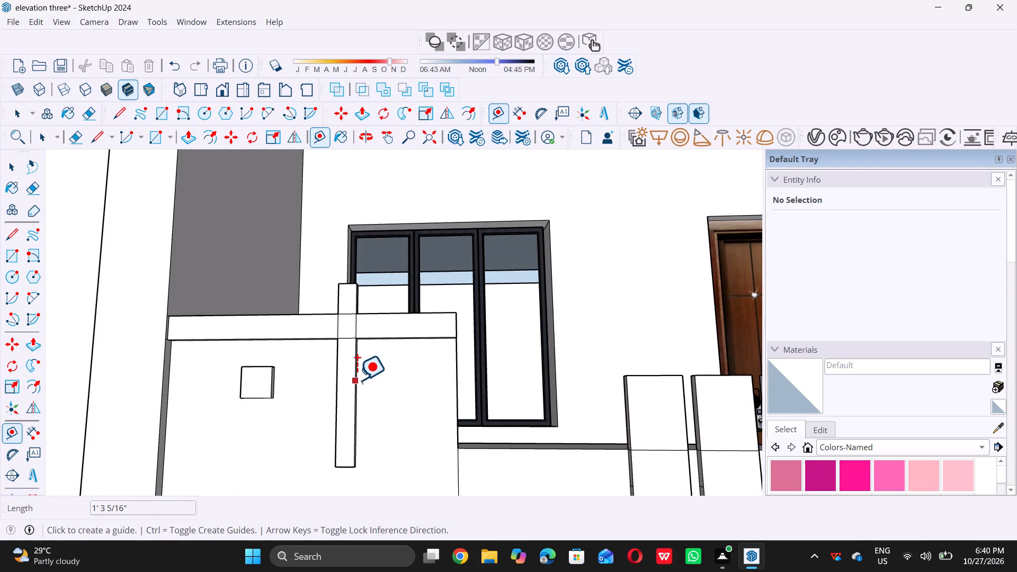
{"action": "scroll", "coordinate": [359, 378], "scroll_direction": "up", "scroll_amount": 12}
{"action": "left_click", "coordinate": [352, 369]}
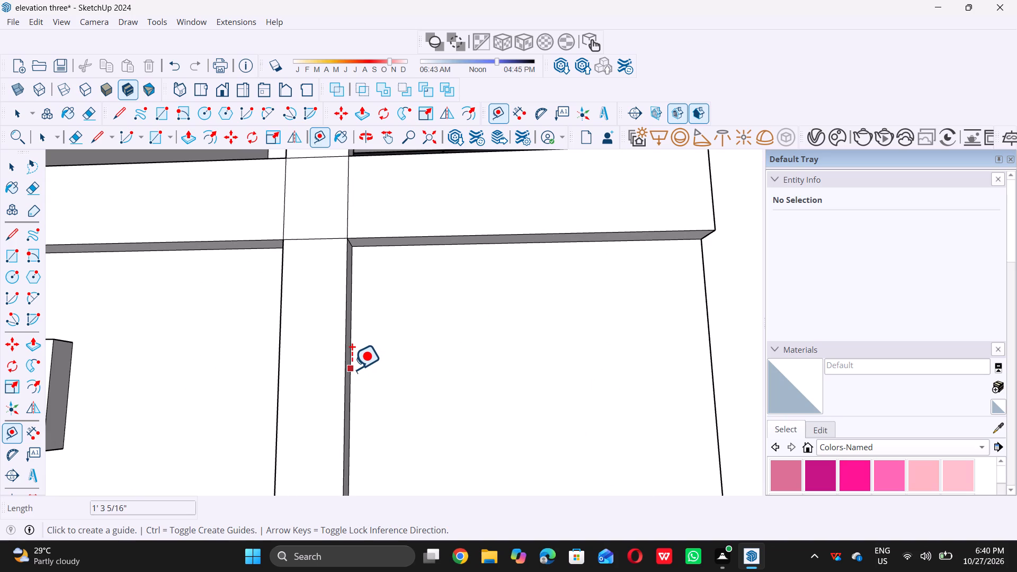
{"action": "left_click", "coordinate": [710, 371]}
{"action": "scroll", "coordinate": [593, 403], "scroll_direction": "down", "scroll_amount": 9}
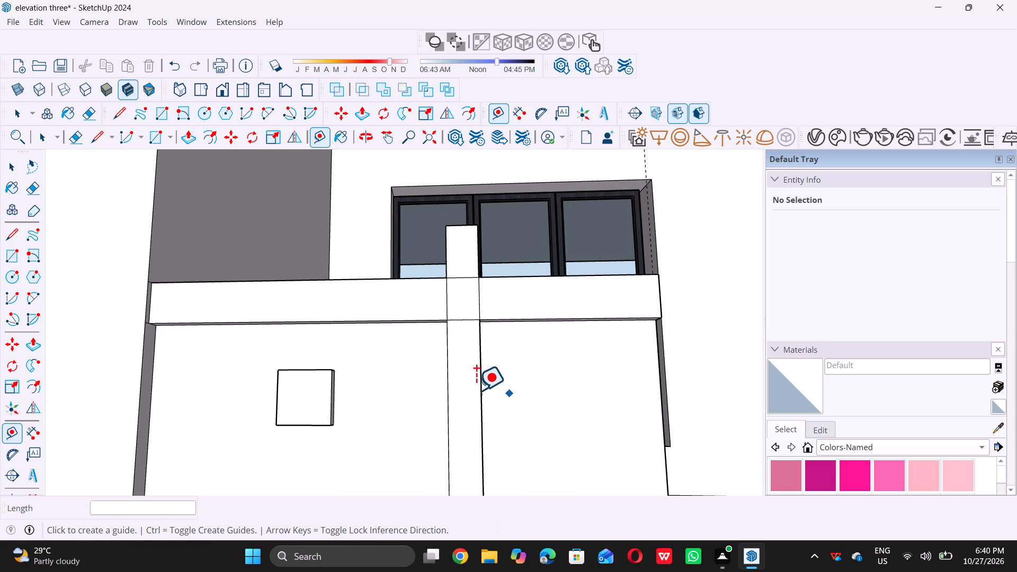
Place vertical guides along both side edges of the upright strip on the upper balcony's left parapet block.
{"action": "middle_click_drag", "start_coordinate": [500, 380], "coordinate": [443, 373]}
{"action": "scroll", "coordinate": [443, 373], "scroll_direction": "up", "scroll_amount": 5}
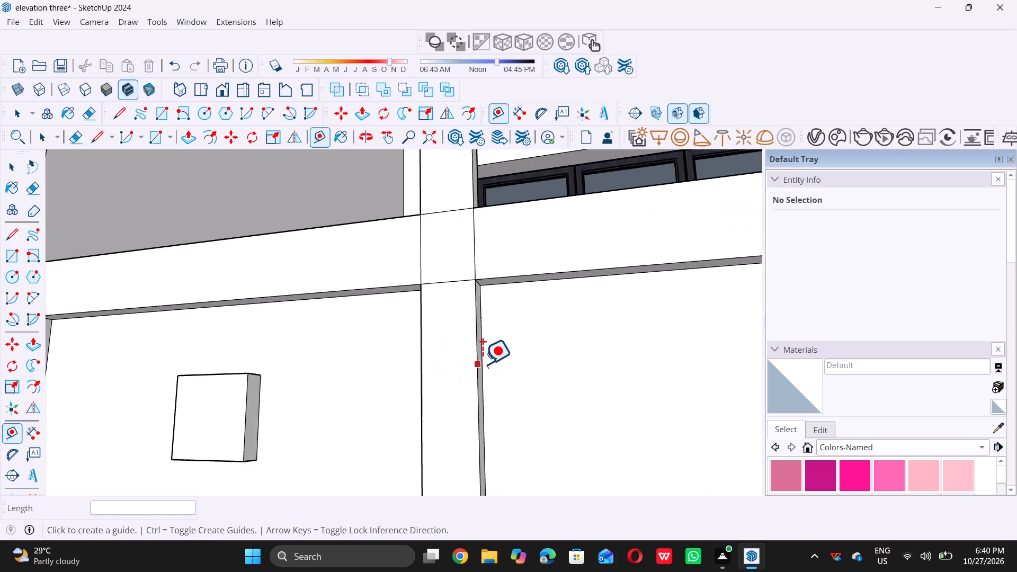
{"action": "scroll", "coordinate": [483, 364], "scroll_direction": "up", "scroll_amount": 5}
{"action": "double_click", "coordinate": [481, 364]}
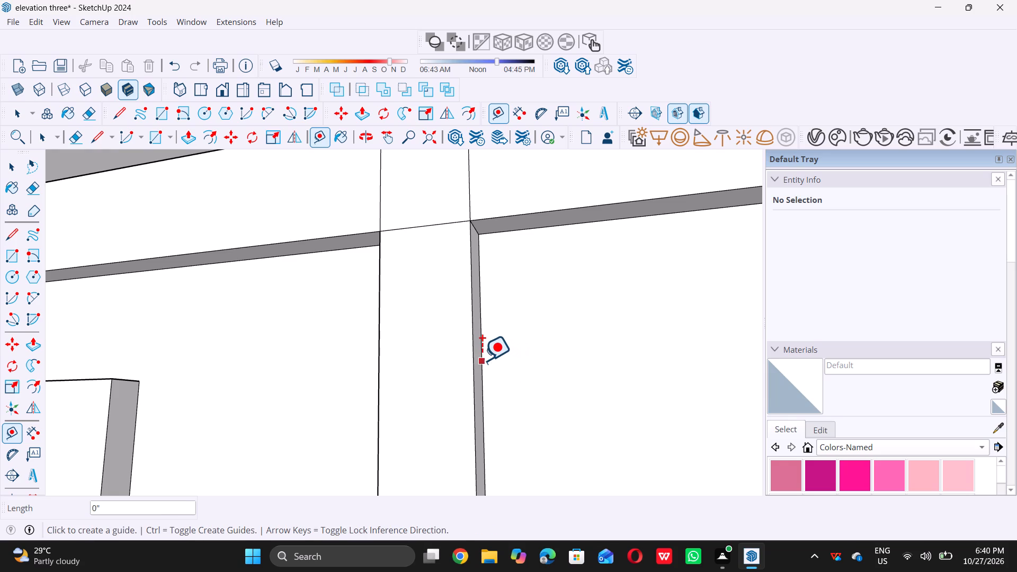
{"action": "left_click", "coordinate": [478, 348]}
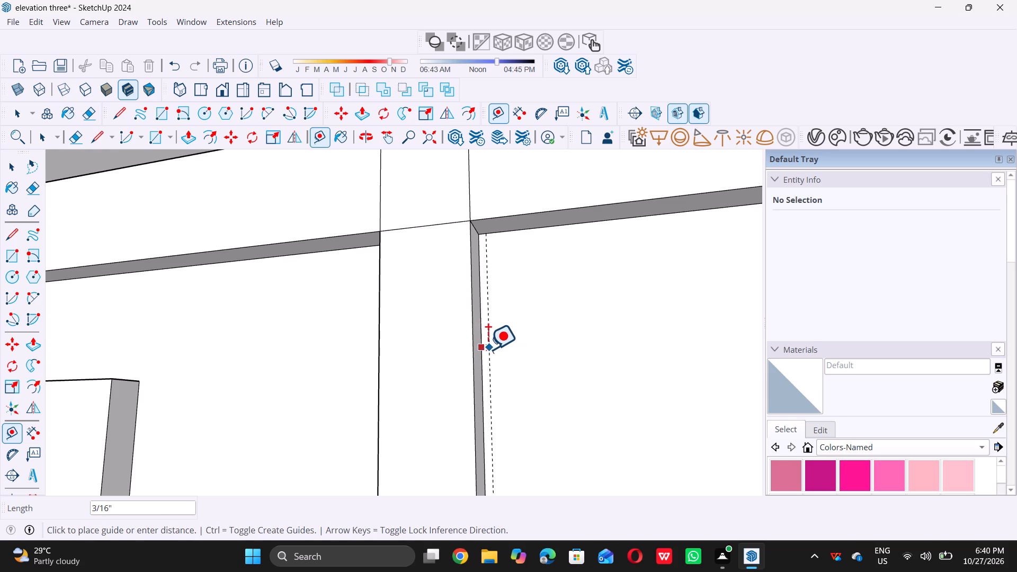
{"action": "left_click", "coordinate": [485, 347]}
{"action": "scroll", "coordinate": [489, 356], "scroll_direction": "down", "scroll_amount": 14}
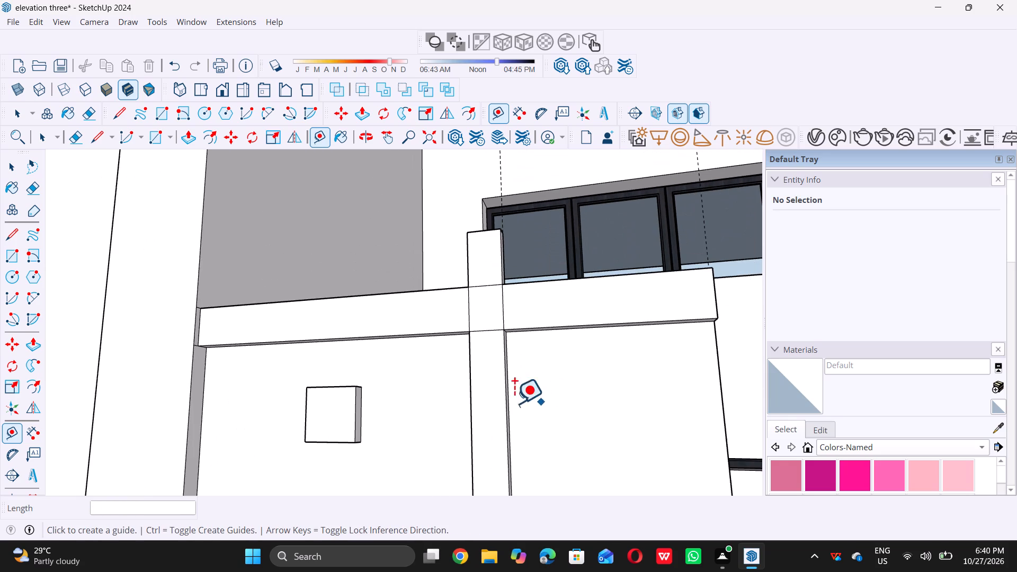
{"action": "middle_click_drag", "start_coordinate": [429, 396], "coordinate": [568, 397]}
{"action": "scroll", "coordinate": [480, 387], "scroll_direction": "up", "scroll_amount": 8}
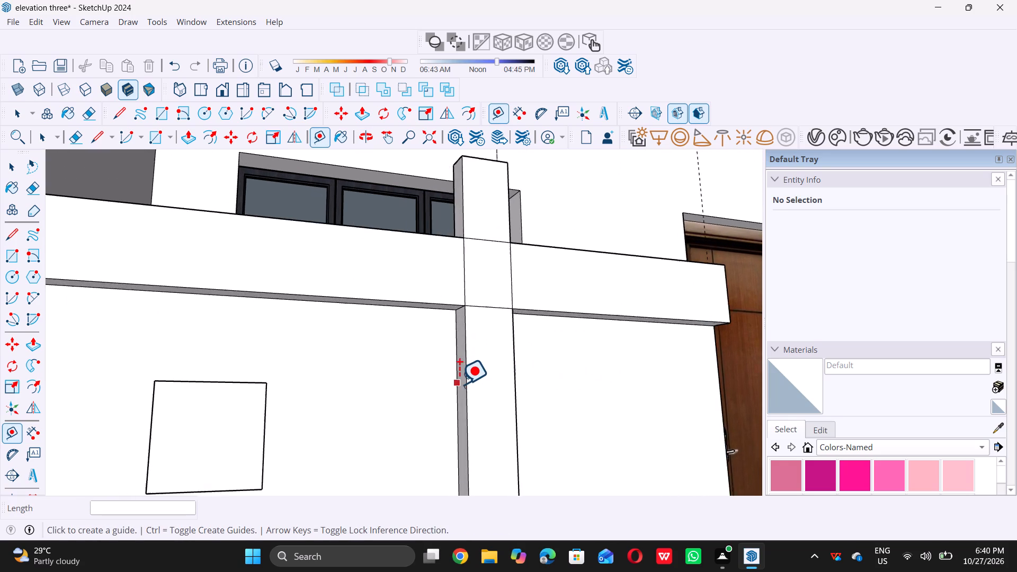
{"action": "left_click", "coordinate": [457, 381]}
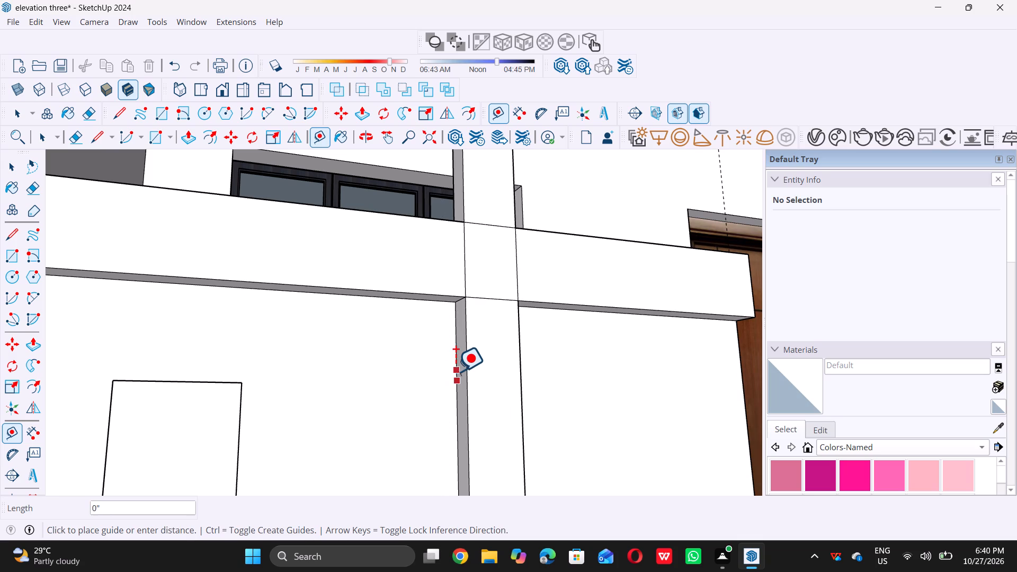
{"action": "left_click", "coordinate": [456, 371]}
{"action": "scroll", "coordinate": [468, 367], "scroll_direction": "down", "scroll_amount": 15}
Place vertical guides along both side edges of the small square block beside the upright strip.
{"action": "scroll", "coordinate": [354, 410], "scroll_direction": "up", "scroll_amount": 3}
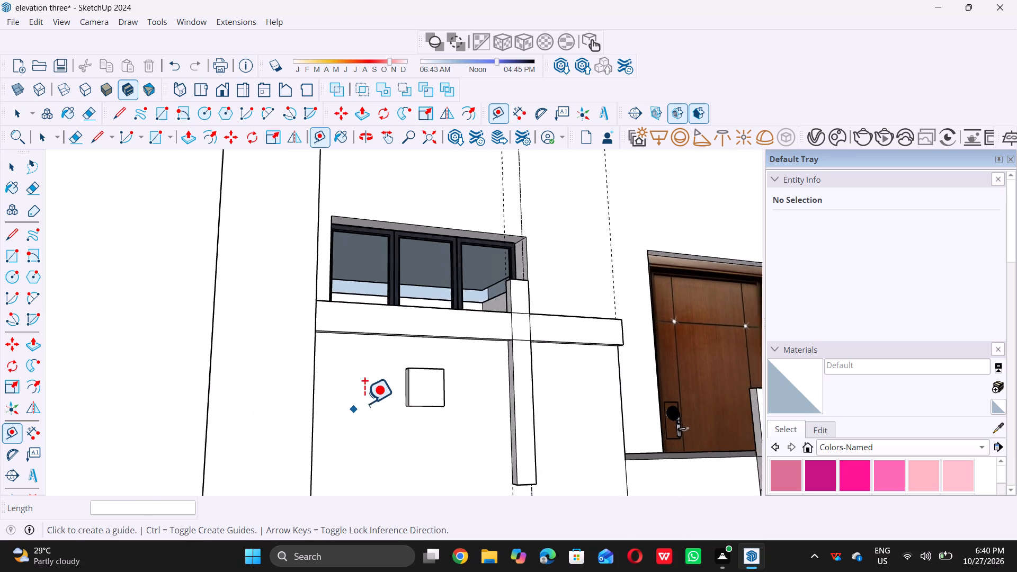
{"action": "scroll", "coordinate": [364, 403], "scroll_direction": "up", "scroll_amount": 15}
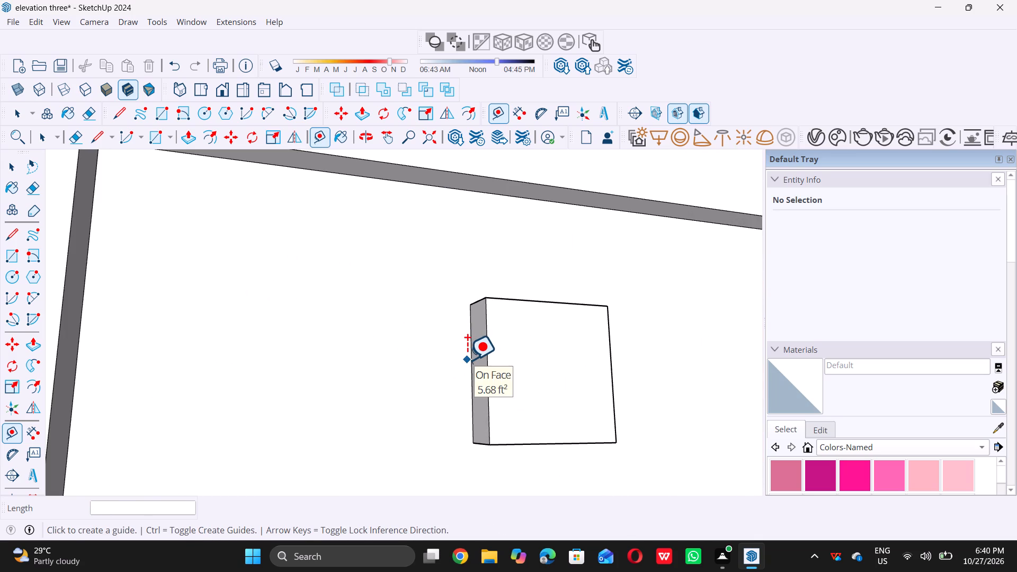
{"action": "left_click", "coordinate": [470, 360]}
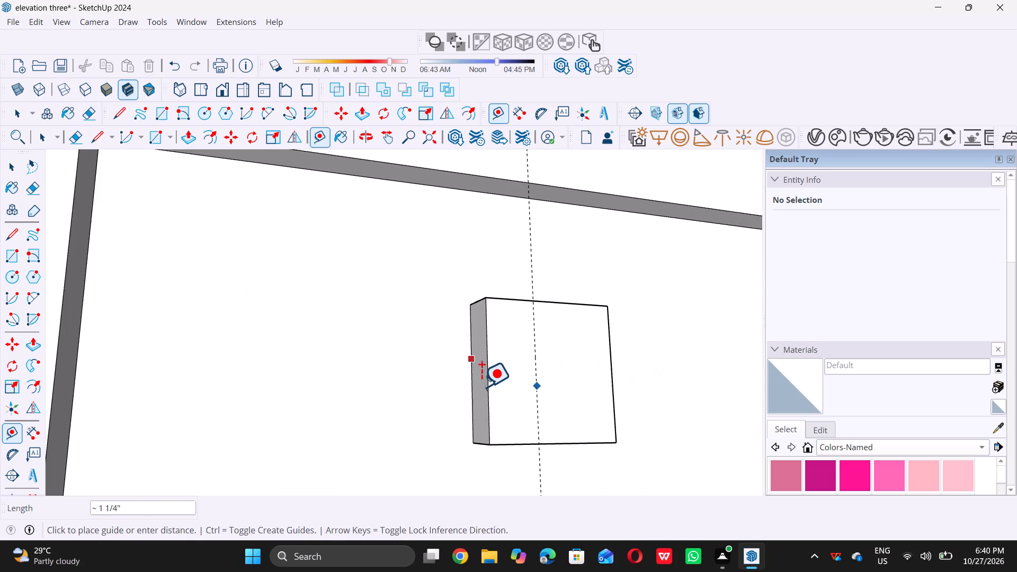
{"action": "left_click", "coordinate": [474, 381]}
{"action": "middle_click_drag", "start_coordinate": [681, 394], "coordinate": [541, 384]}
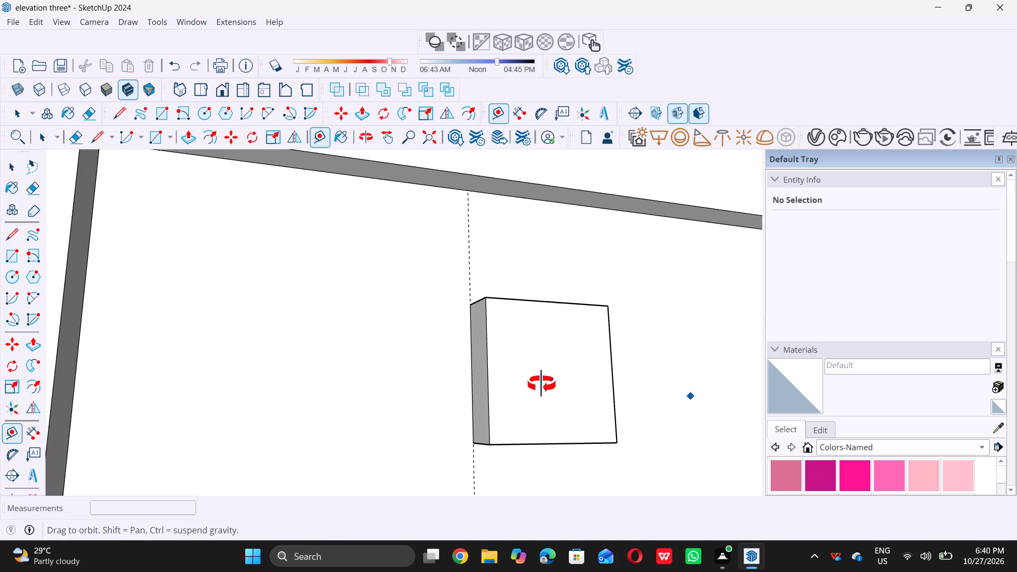
{"action": "middle_click_drag", "start_coordinate": [541, 384], "coordinate": [429, 396]}
{"action": "scroll", "coordinate": [515, 380], "scroll_direction": "up", "scroll_amount": 5}
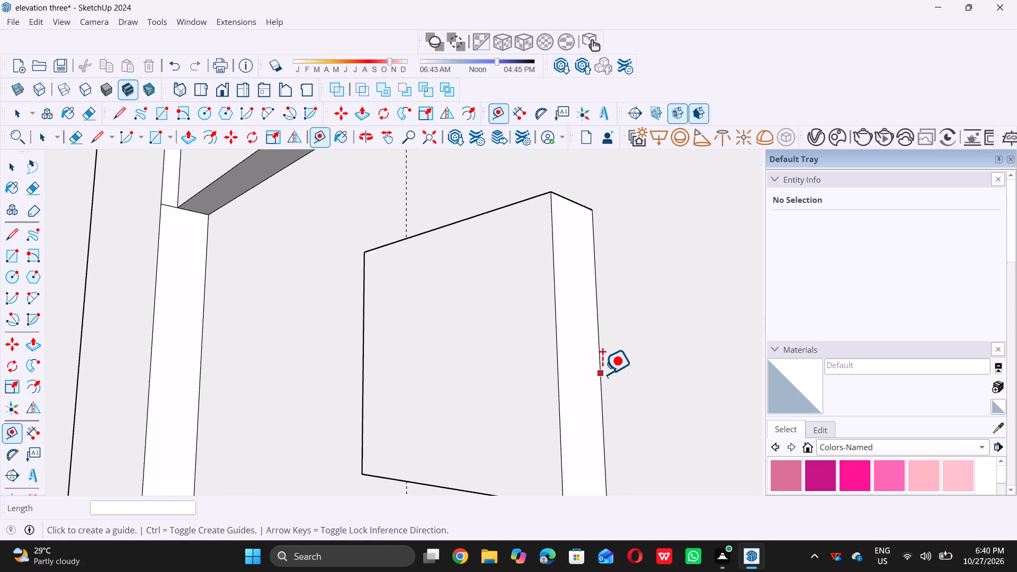
{"action": "left_click", "coordinate": [601, 373]}
{"action": "left_click", "coordinate": [599, 370]}
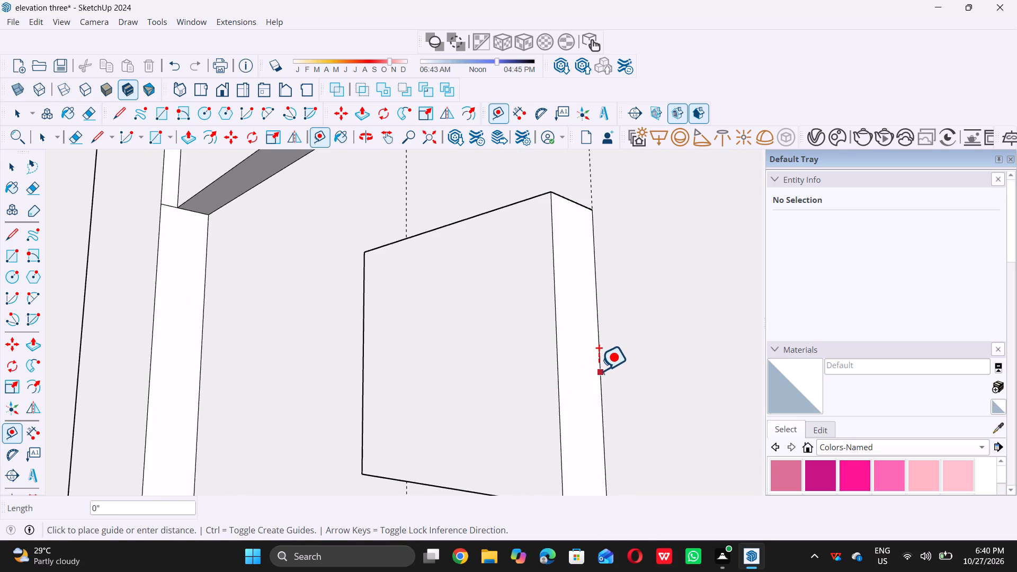
{"action": "middle_click", "coordinate": [597, 372]}
{"action": "scroll", "coordinate": [597, 374], "scroll_direction": "down", "scroll_amount": 20}
{"action": "scroll", "coordinate": [597, 374], "scroll_direction": "down", "scroll_amount": 5}
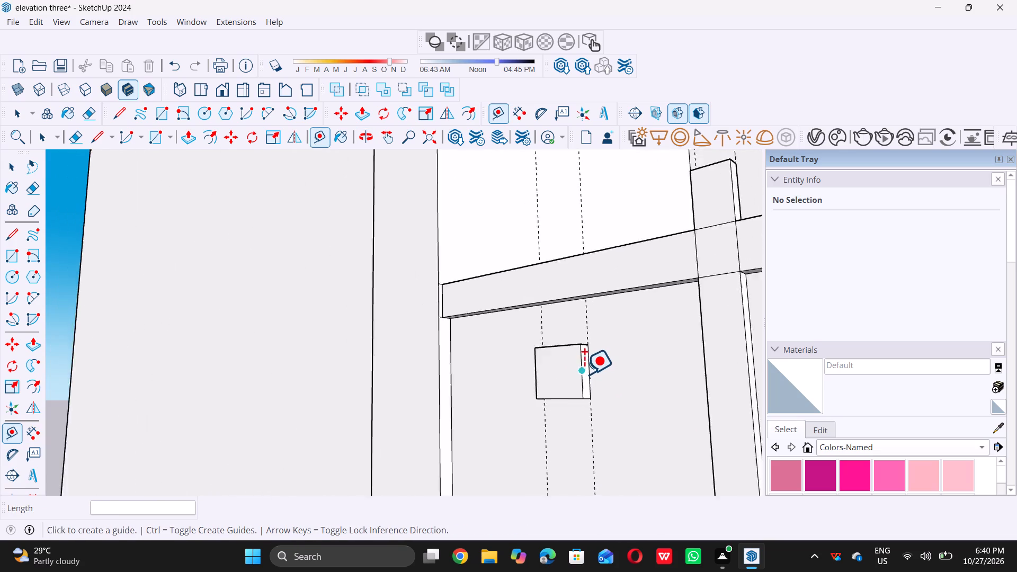
Place a vertical guide along the left edge of the first of the three upright panels on the upper balcony railing.
{"action": "scroll", "coordinate": [584, 374], "scroll_direction": "down", "scroll_amount": 19}
{"action": "scroll", "coordinate": [590, 369], "scroll_direction": "down", "scroll_amount": 5}
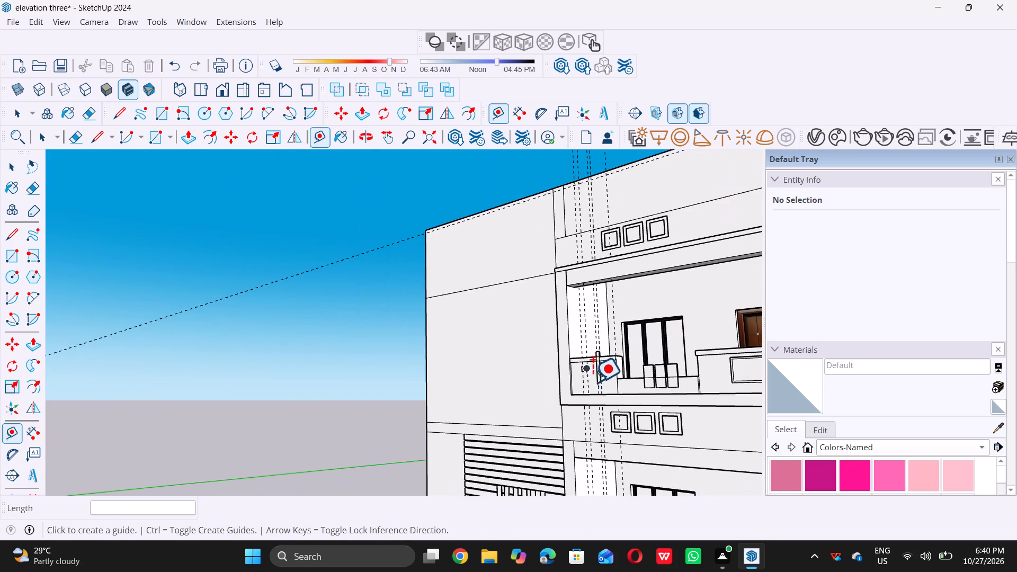
{"action": "middle_click_drag", "start_coordinate": [593, 382], "coordinate": [685, 394]}
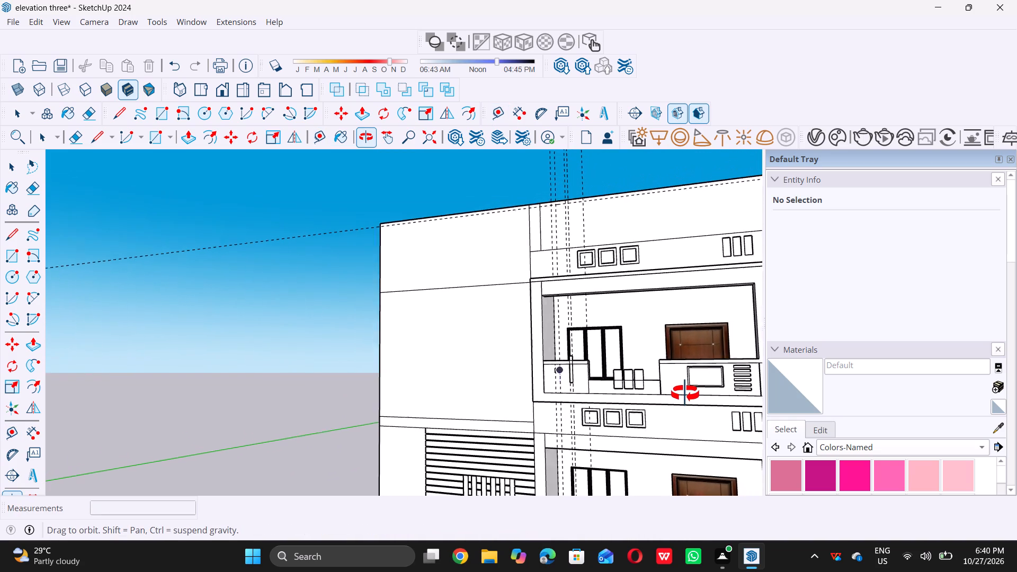
{"action": "middle_click_drag", "start_coordinate": [685, 394], "coordinate": [694, 393]}
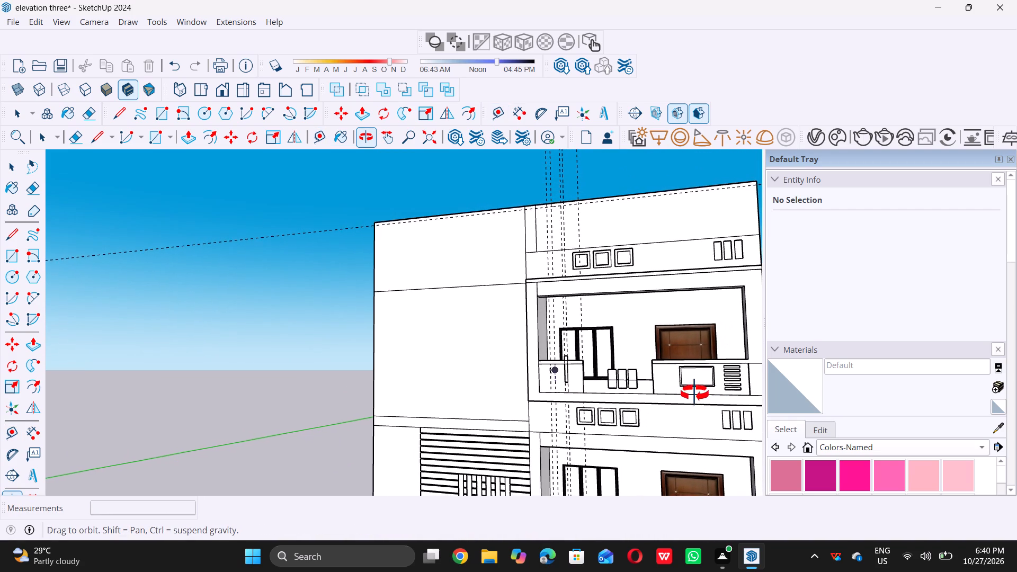
{"action": "middle_click_drag", "start_coordinate": [694, 393], "coordinate": [683, 383]}
{"action": "scroll", "coordinate": [587, 386], "scroll_direction": "up", "scroll_amount": 15}
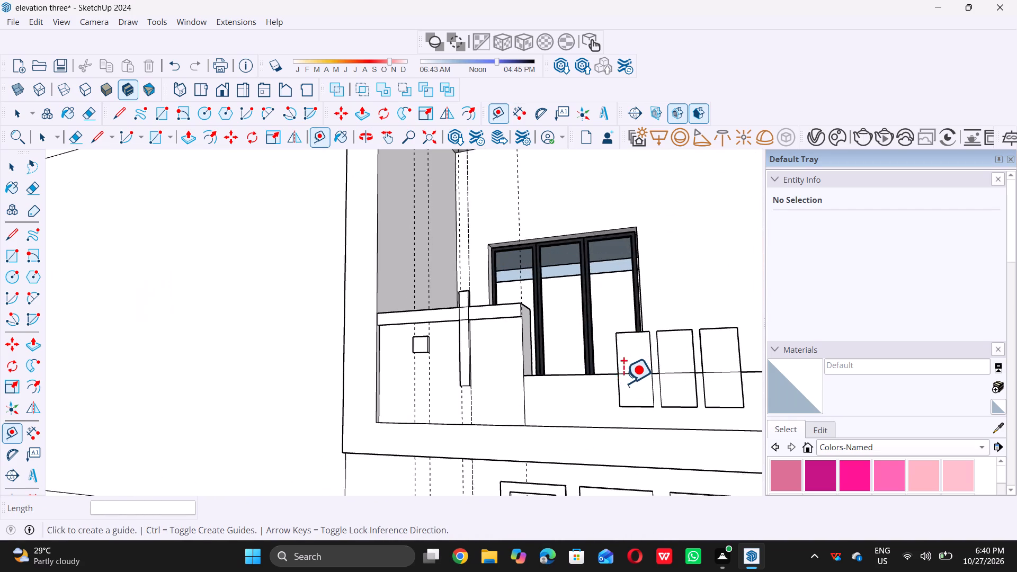
{"action": "scroll", "coordinate": [623, 383], "scroll_direction": "up", "scroll_amount": 9}
{"action": "left_click", "coordinate": [621, 380]}
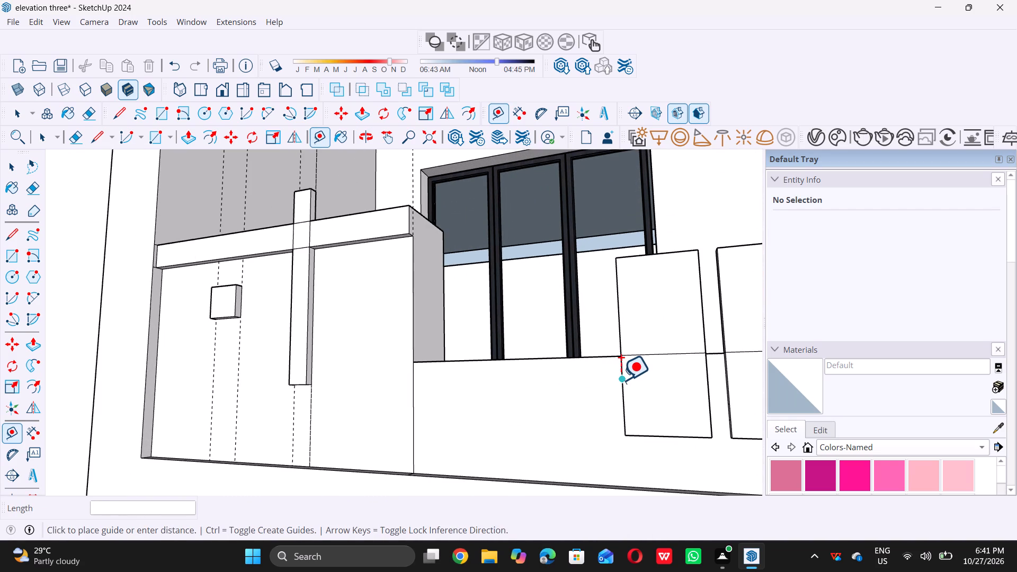
{"action": "left_click", "coordinate": [617, 380]}
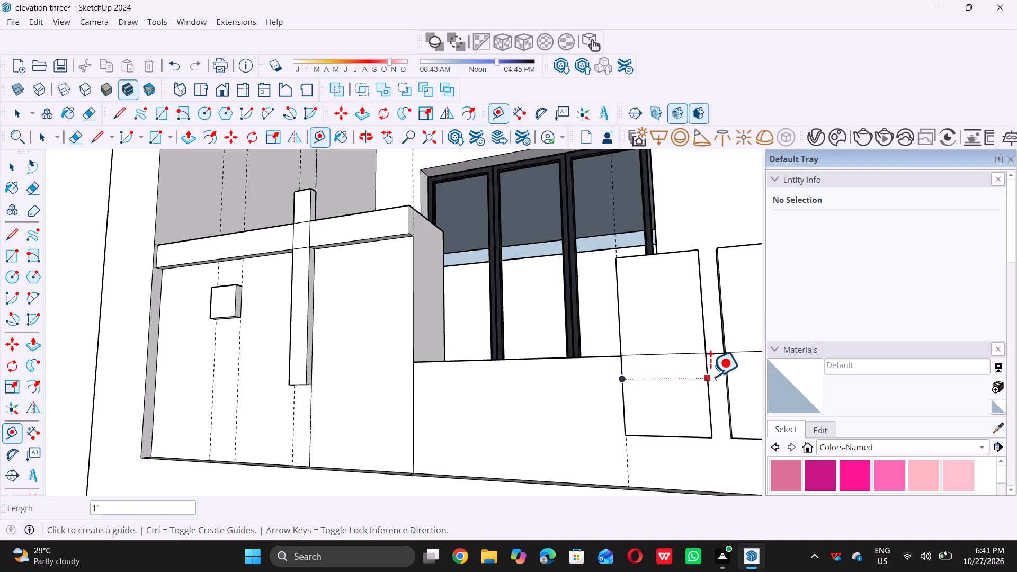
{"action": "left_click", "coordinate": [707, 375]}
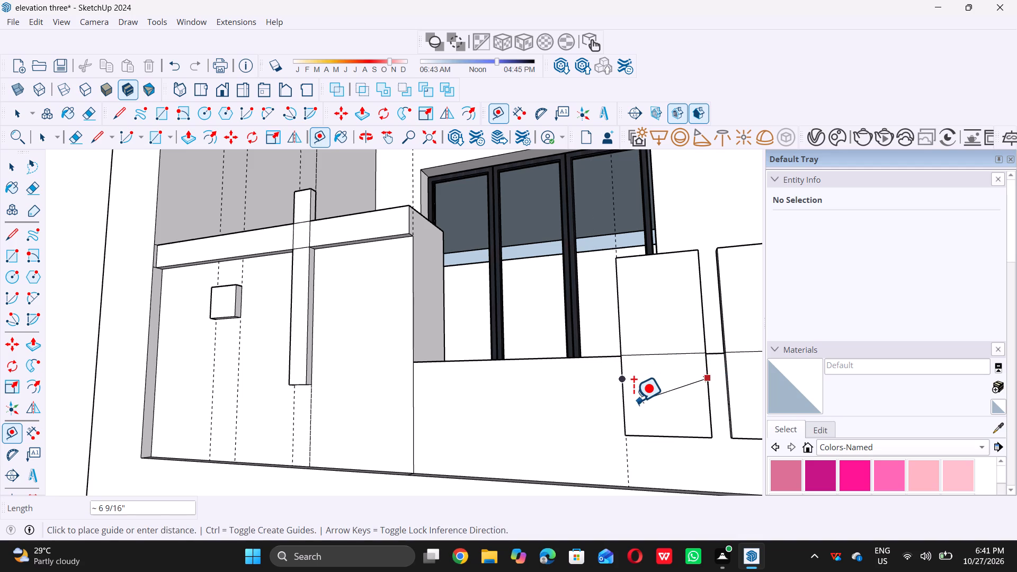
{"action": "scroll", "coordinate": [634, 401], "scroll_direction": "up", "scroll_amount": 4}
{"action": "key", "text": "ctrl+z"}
Place a vertical guide about 1/4" outside the first upright panel's left side, against the railing face.
{"action": "scroll", "coordinate": [527, 381], "scroll_direction": "up", "scroll_amount": 1}
{"action": "middle_click_drag", "start_coordinate": [584, 372], "coordinate": [682, 394]}
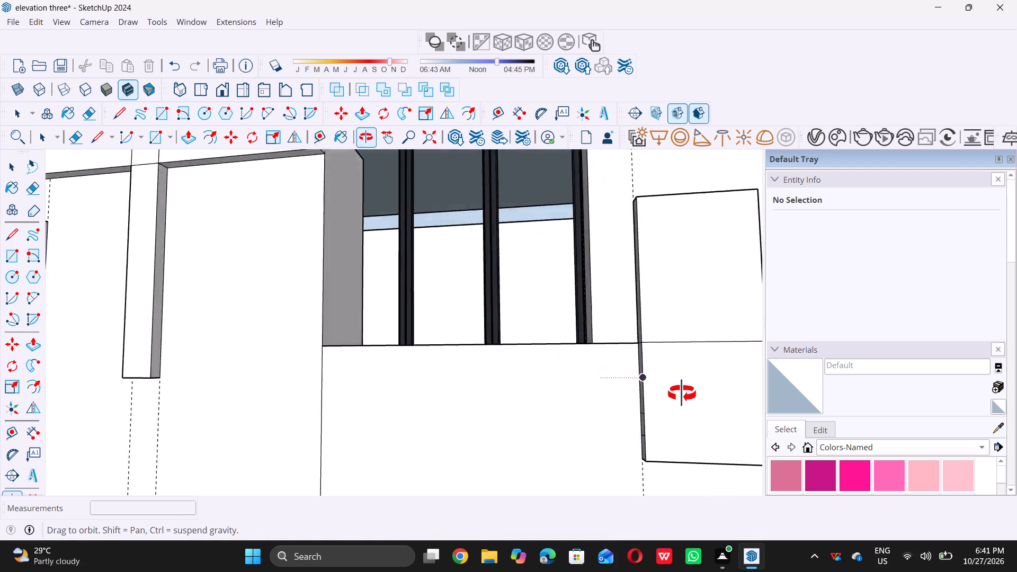
{"action": "middle_click_drag", "start_coordinate": [682, 394], "coordinate": [688, 395]}
{"action": "scroll", "coordinate": [653, 380], "scroll_direction": "up", "scroll_amount": 9}
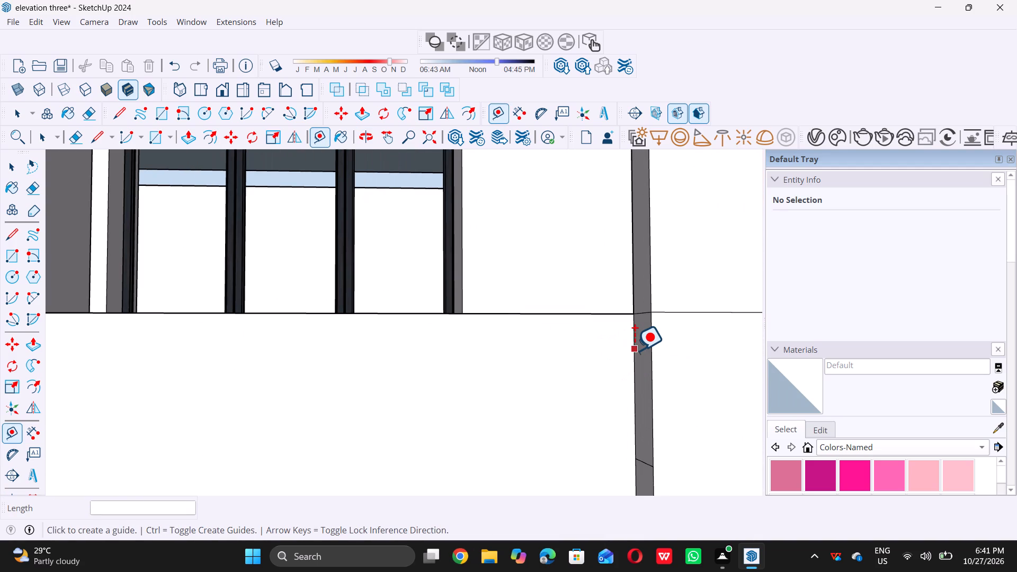
{"action": "left_click", "coordinate": [635, 350]}
{"action": "left_click", "coordinate": [627, 356]}
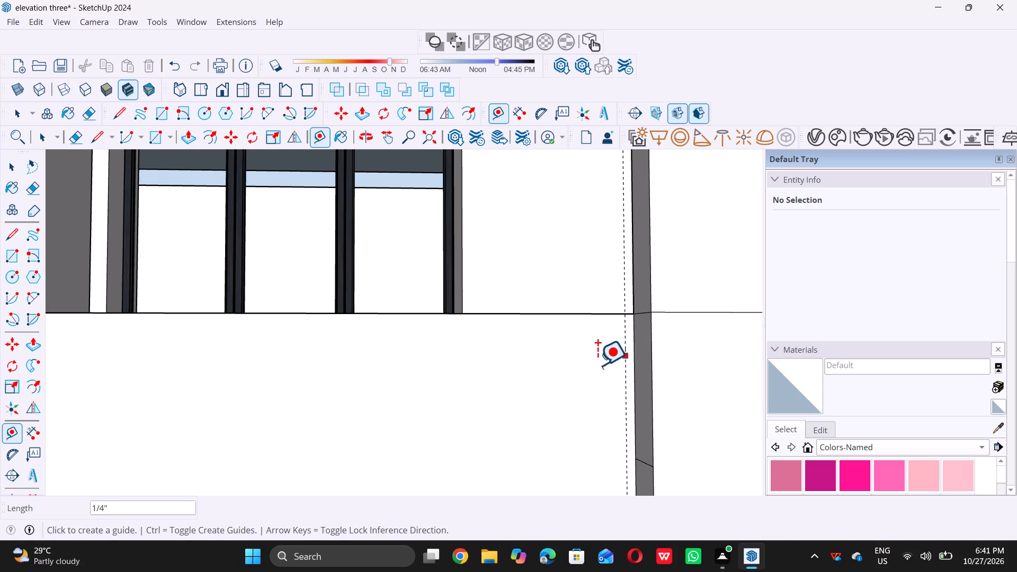
Undo the last guide and place a vertical guide along the first upright panel's left edge where it meets the railing face.
{"action": "key", "text": "ctrl+z"}
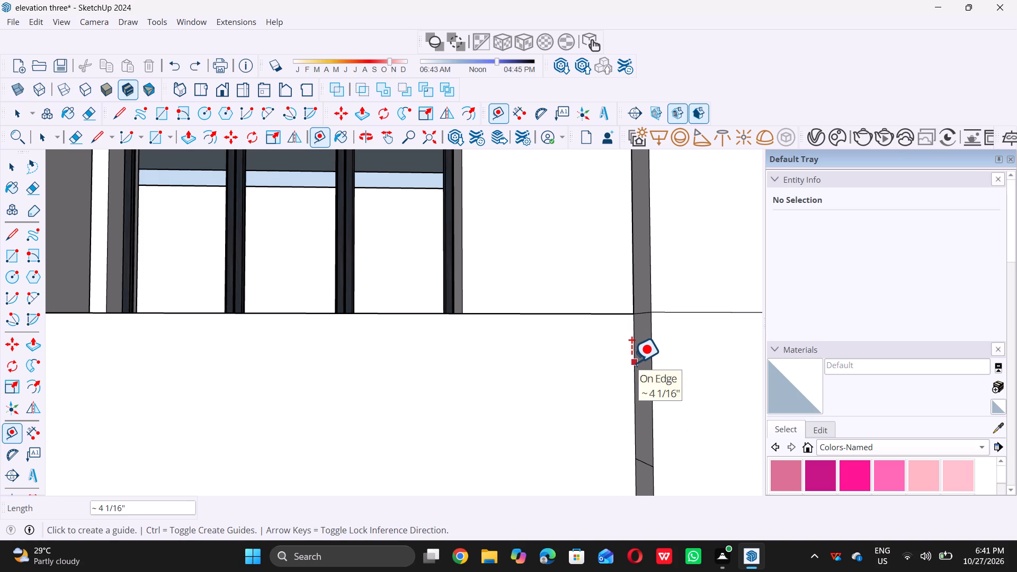
{"action": "left_click", "coordinate": [631, 362]}
{"action": "left_click", "coordinate": [629, 365]}
Place a vertical guide along the first upright panel's right edge against the upper balcony railing.
{"action": "scroll", "coordinate": [602, 377], "scroll_direction": "down", "scroll_amount": 2}
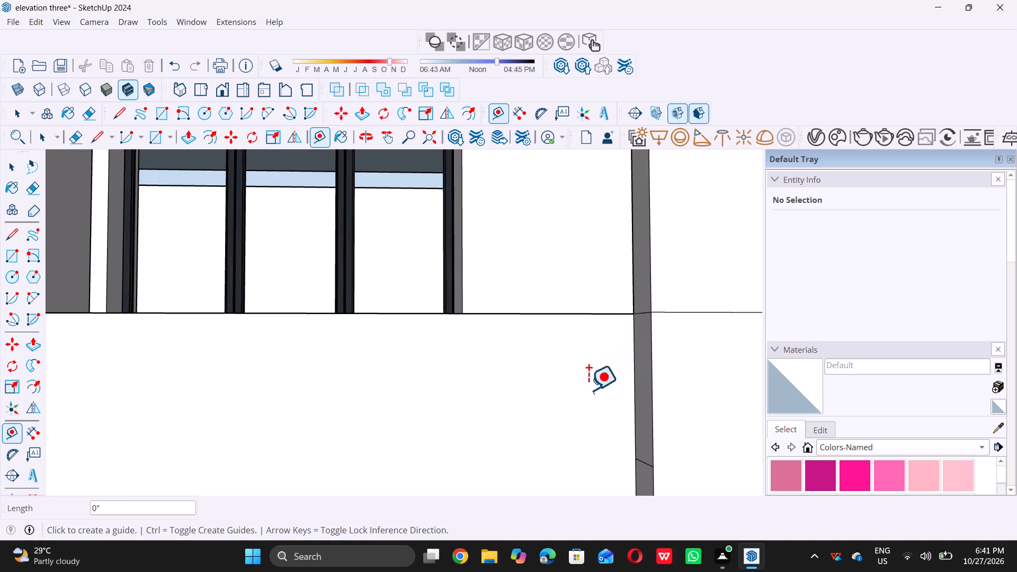
{"action": "scroll", "coordinate": [588, 390], "scroll_direction": "down", "scroll_amount": 12}
{"action": "middle_click_drag", "start_coordinate": [655, 420], "coordinate": [547, 424]}
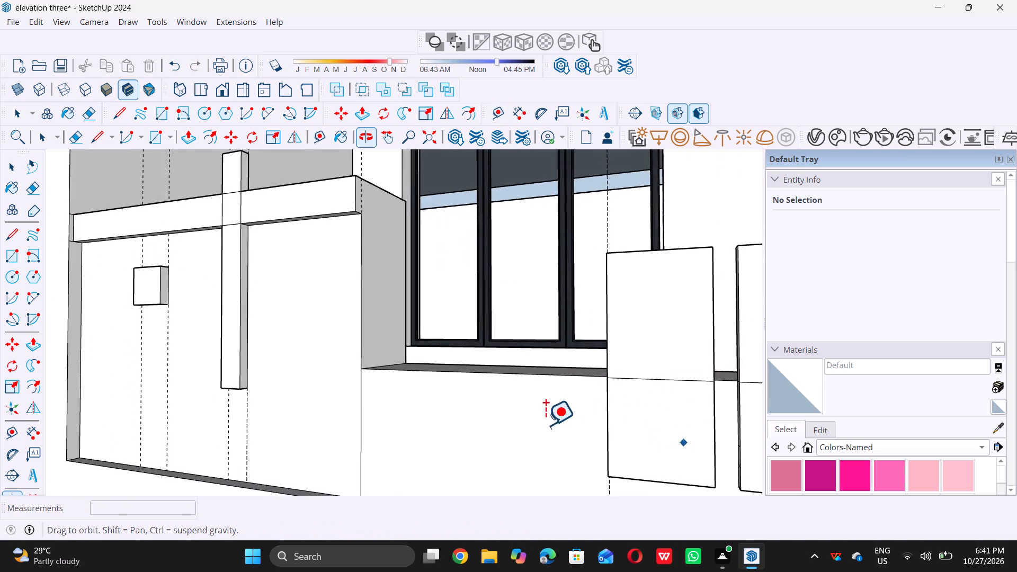
{"action": "scroll", "coordinate": [542, 423], "scroll_direction": "down", "scroll_amount": 9}
{"action": "scroll", "coordinate": [471, 330], "scroll_direction": "down", "scroll_amount": 5}
{"action": "scroll", "coordinate": [556, 388], "scroll_direction": "up", "scroll_amount": 9}
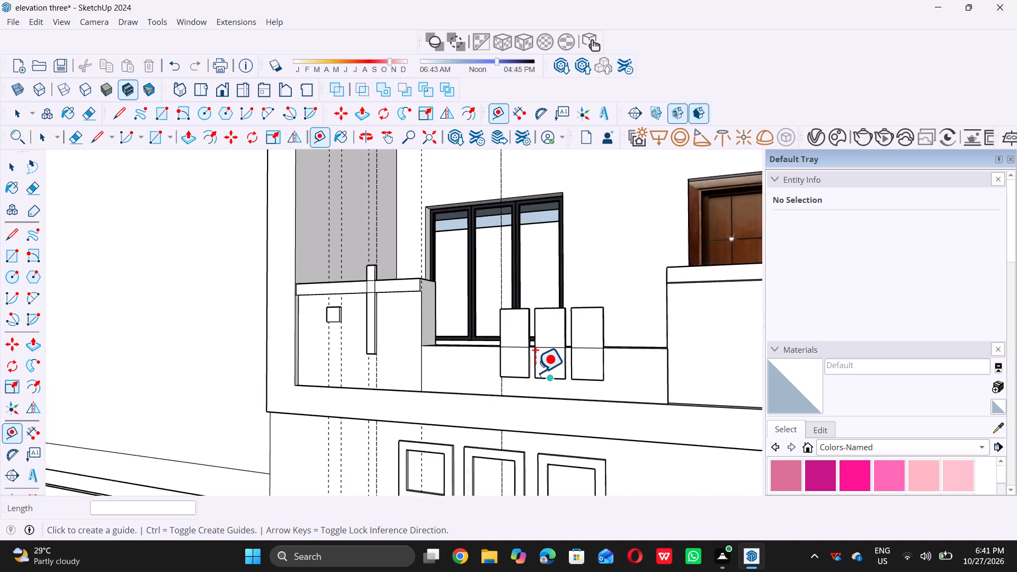
{"action": "scroll", "coordinate": [535, 372], "scroll_direction": "up", "scroll_amount": 9}
{"action": "middle_click_drag", "start_coordinate": [533, 356], "coordinate": [508, 356]}
{"action": "scroll", "coordinate": [510, 330], "scroll_direction": "up", "scroll_amount": 7}
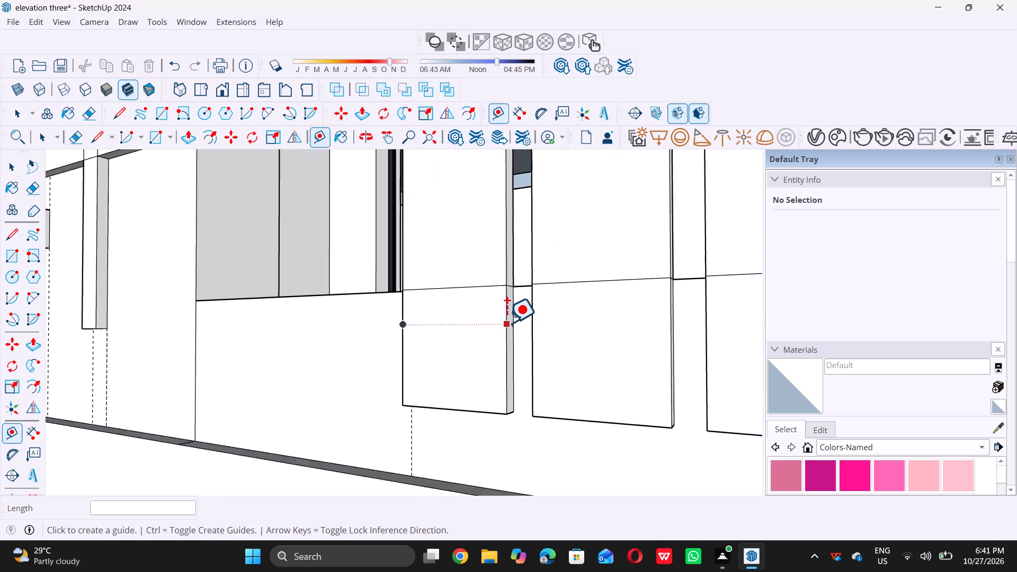
{"action": "scroll", "coordinate": [507, 323], "scroll_direction": "up", "scroll_amount": 6}
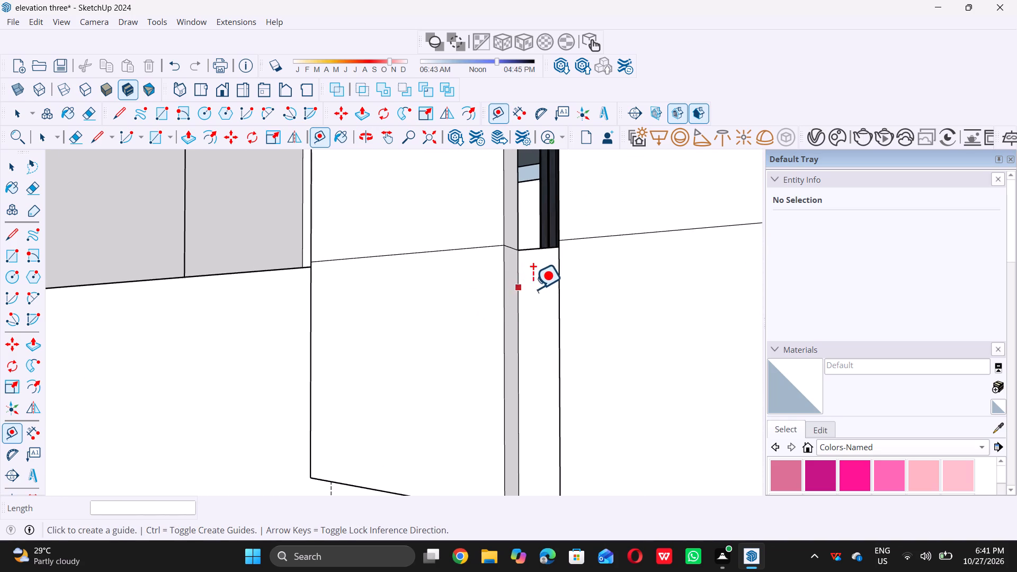
{"action": "left_click", "coordinate": [516, 291]}
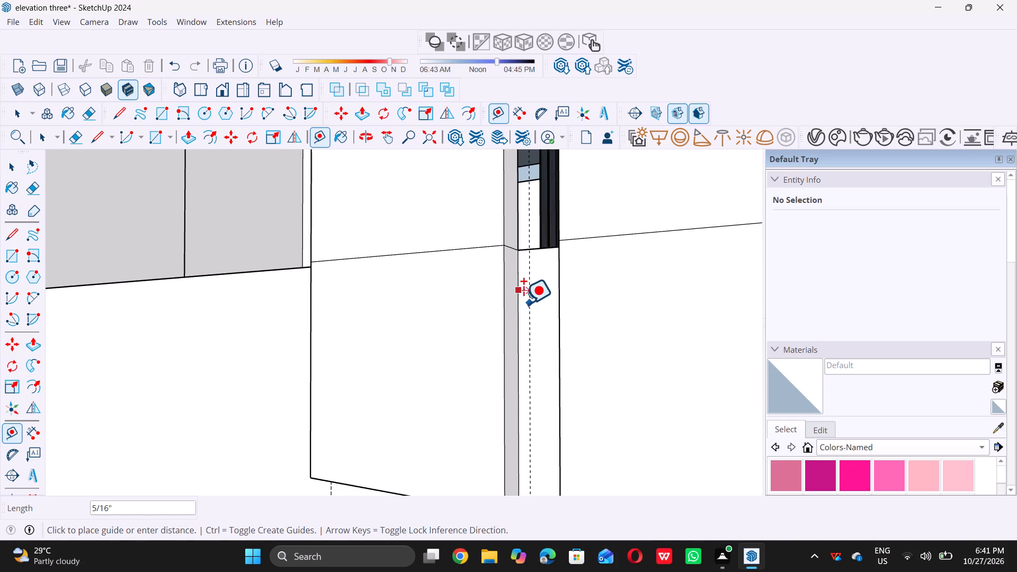
{"action": "left_click", "coordinate": [520, 302]}
Place a vertical guide along the second upright panel's left edge where it meets the railing face.
{"action": "scroll", "coordinate": [523, 328], "scroll_direction": "down", "scroll_amount": 15}
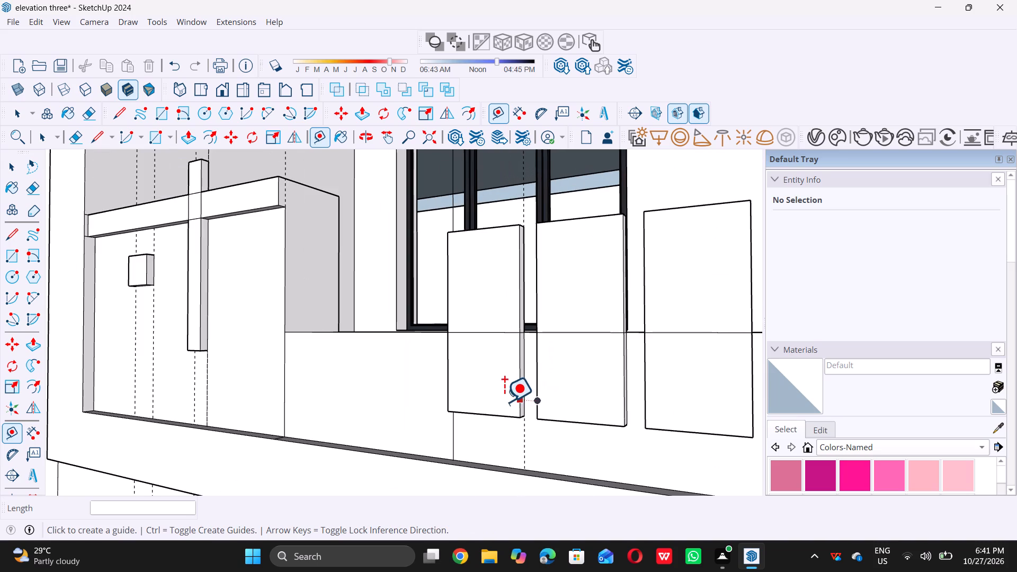
{"action": "middle_click_drag", "start_coordinate": [497, 404], "coordinate": [726, 446]}
{"action": "scroll", "coordinate": [556, 326], "scroll_direction": "up", "scroll_amount": 10}
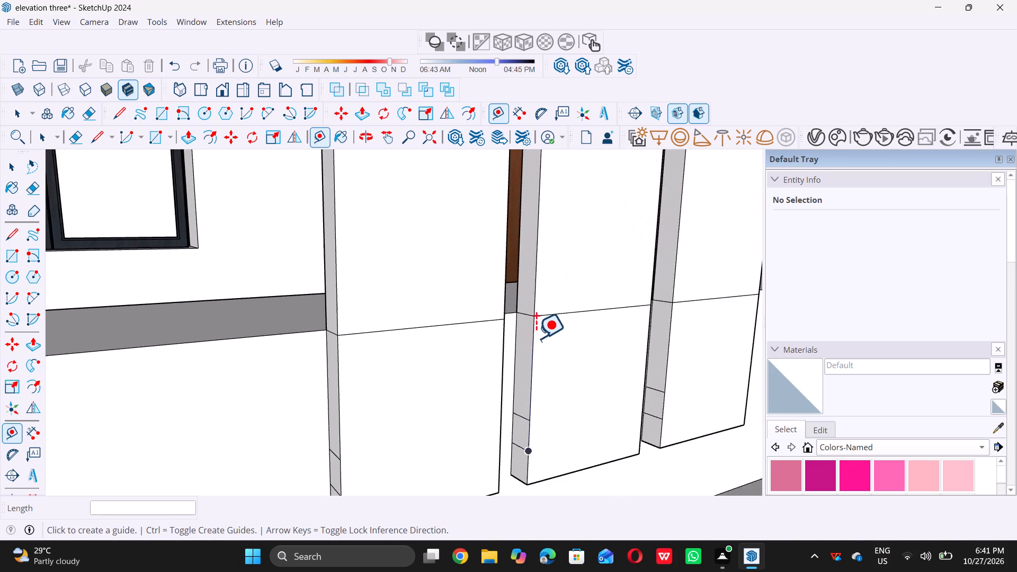
{"action": "scroll", "coordinate": [536, 338], "scroll_direction": "up", "scroll_amount": 13}
{"action": "left_click", "coordinate": [522, 337]}
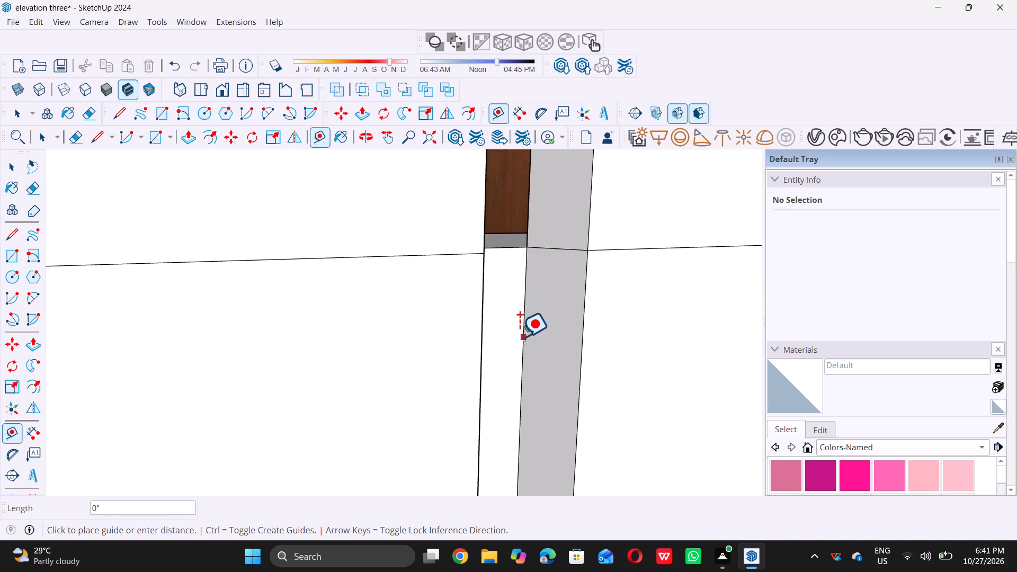
{"action": "left_click", "coordinate": [528, 338]}
Place a vertical guide along the second upright panel's right edge against the railing face.
{"action": "scroll", "coordinate": [518, 339], "scroll_direction": "up", "scroll_amount": 1}
{"action": "scroll", "coordinate": [518, 339], "scroll_direction": "down", "scroll_amount": 12}
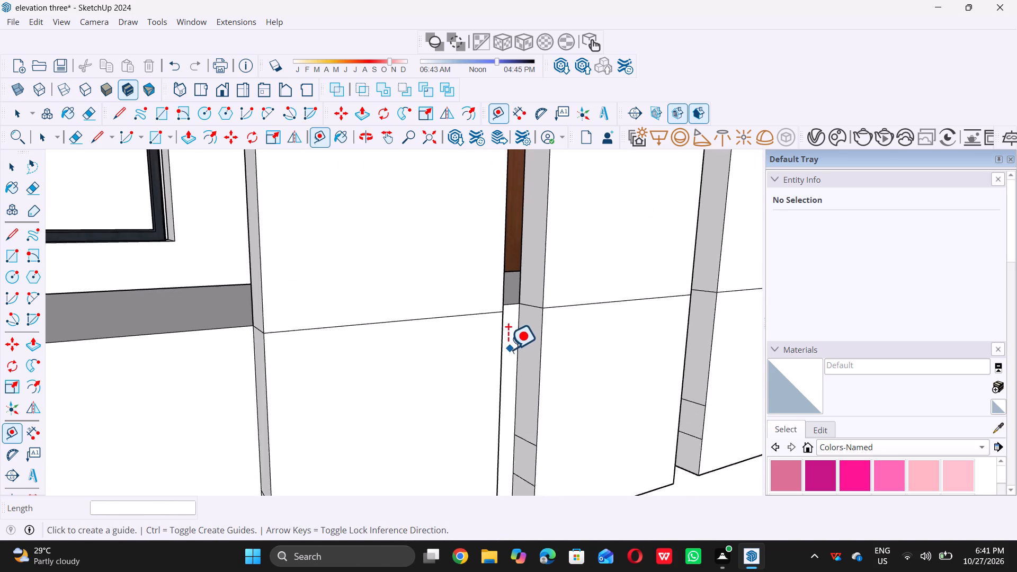
{"action": "scroll", "coordinate": [508, 349], "scroll_direction": "down", "scroll_amount": 10}
{"action": "middle_click_drag", "start_coordinate": [584, 345], "coordinate": [338, 334]}
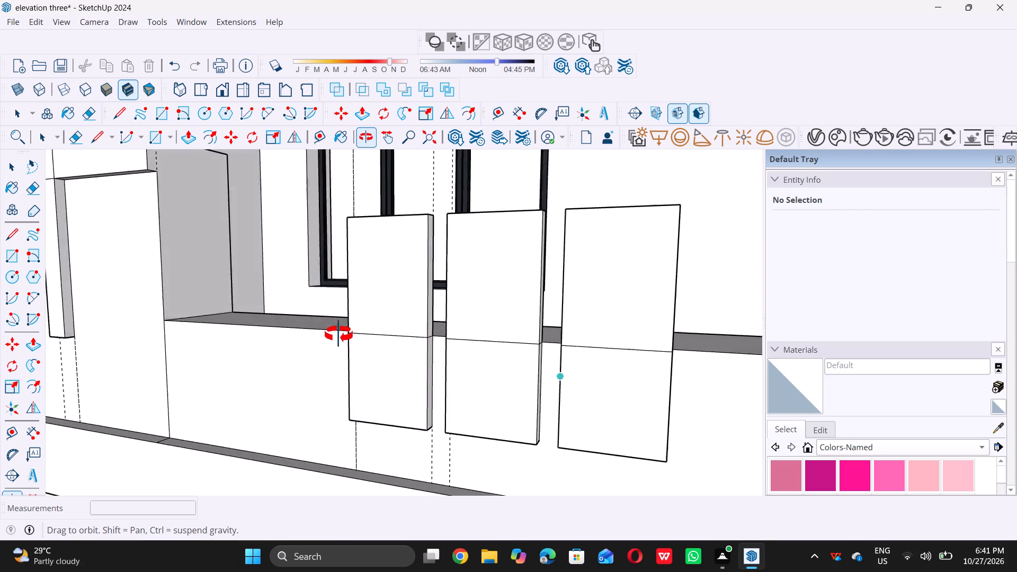
{"action": "middle_click_drag", "start_coordinate": [338, 334], "coordinate": [338, 336]}
{"action": "scroll", "coordinate": [485, 400], "scroll_direction": "up", "scroll_amount": 15}
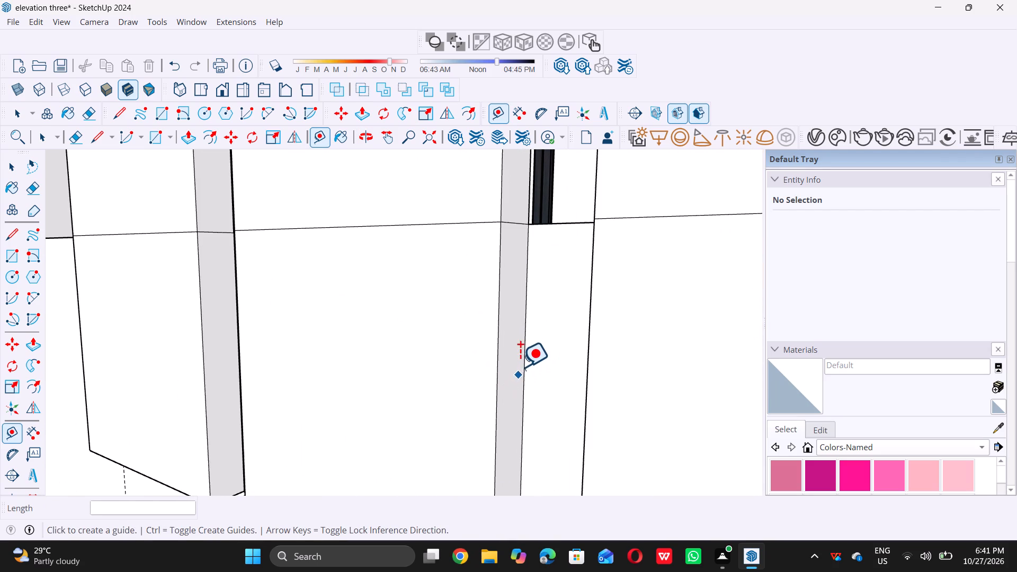
{"action": "left_click", "coordinate": [523, 350]}
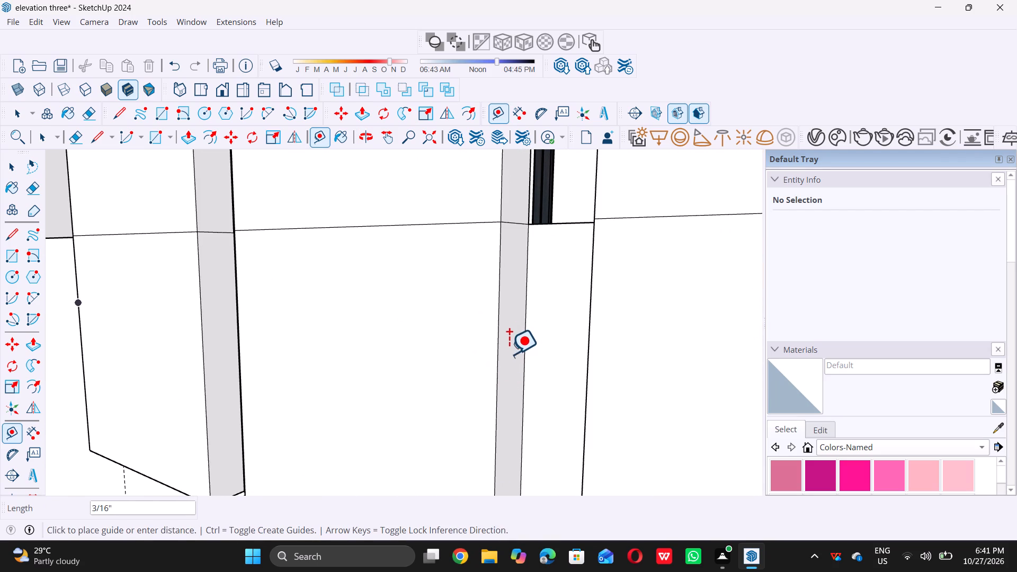
{"action": "left_click", "coordinate": [528, 301]}
{"action": "scroll", "coordinate": [499, 346], "scroll_direction": "down", "scroll_amount": 2}
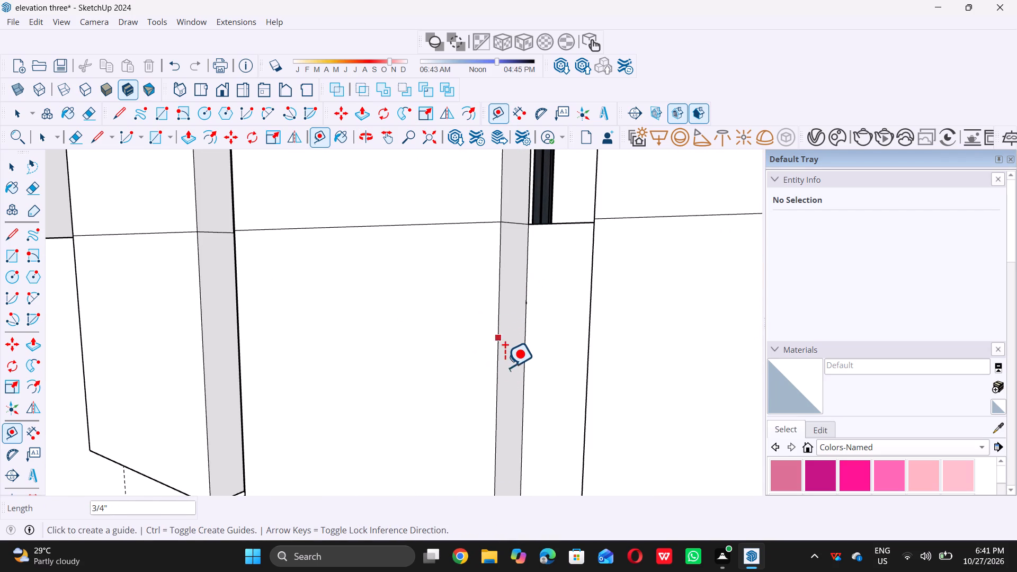
{"action": "scroll", "coordinate": [505, 367], "scroll_direction": "down", "scroll_amount": 16}
{"action": "scroll", "coordinate": [511, 379], "scroll_direction": "up", "scroll_amount": 4}
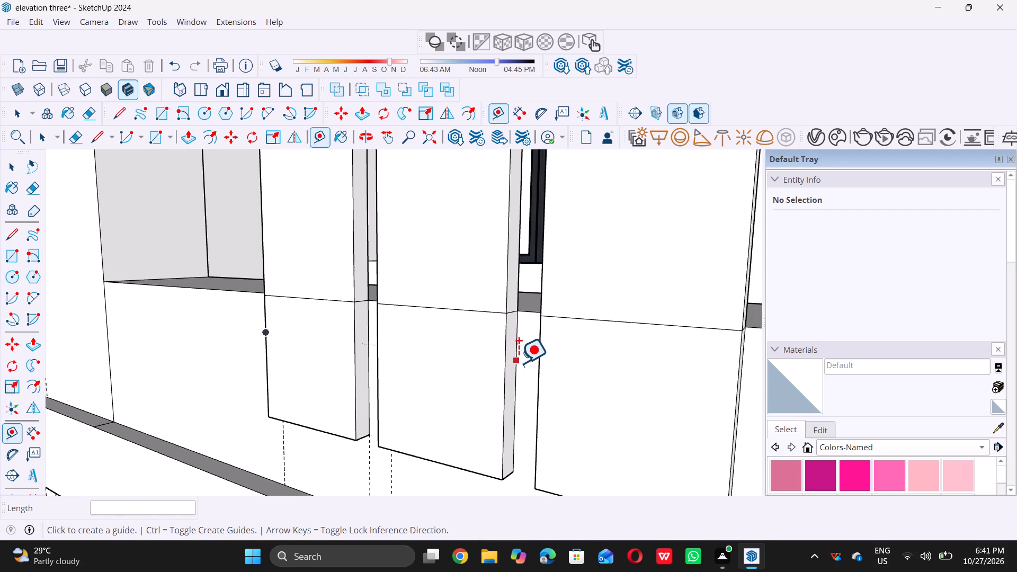
{"action": "left_click", "coordinate": [519, 356]}
{"action": "left_click", "coordinate": [514, 317]}
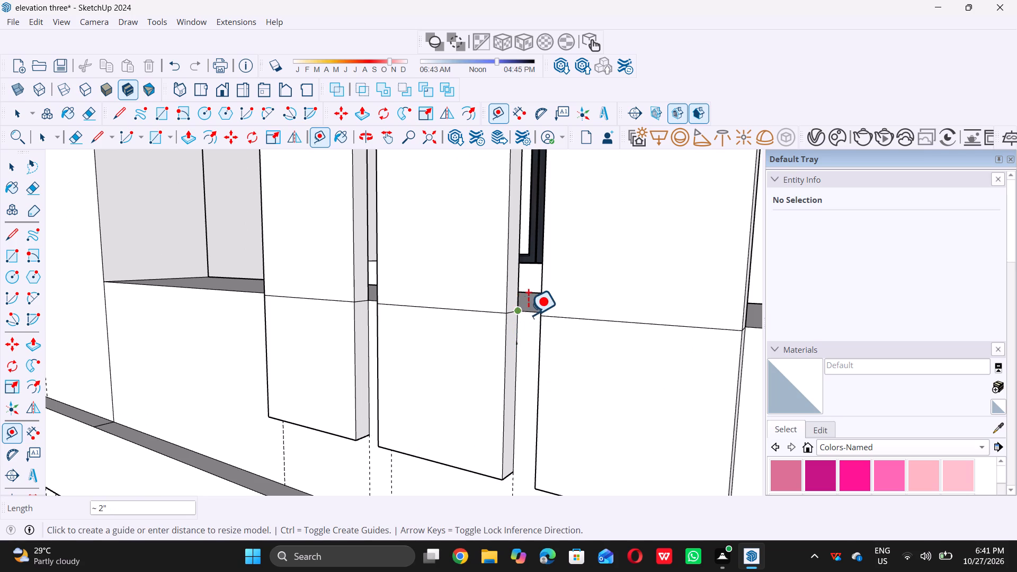
{"action": "left_click", "coordinate": [515, 289]}
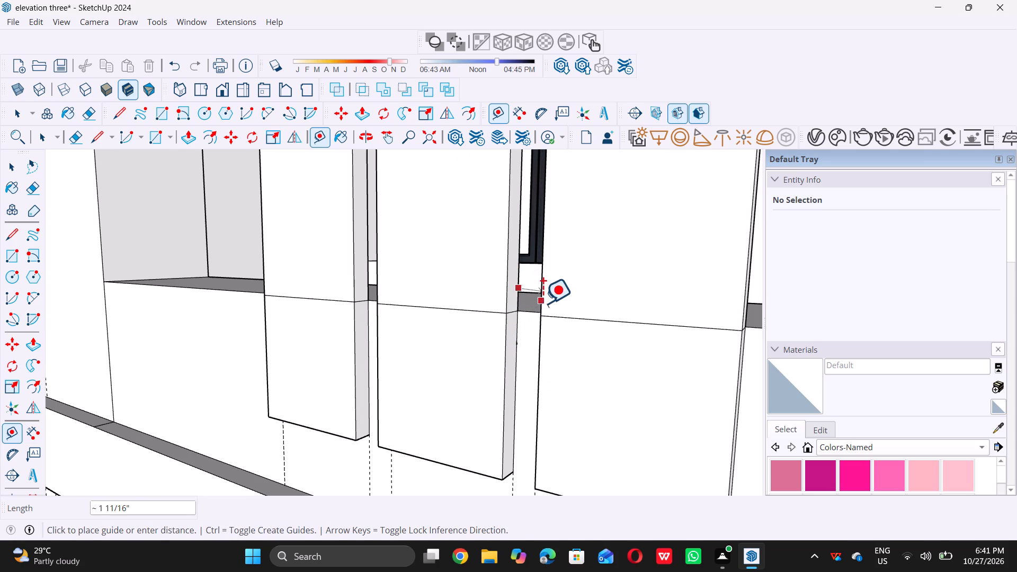
{"action": "left_click", "coordinate": [517, 310]}
Place a vertical guide along the third upright panel's left edge against the railing face.
{"action": "scroll", "coordinate": [516, 356], "scroll_direction": "down", "scroll_amount": 9}
{"action": "middle_click_drag", "start_coordinate": [493, 409], "coordinate": [692, 412]}
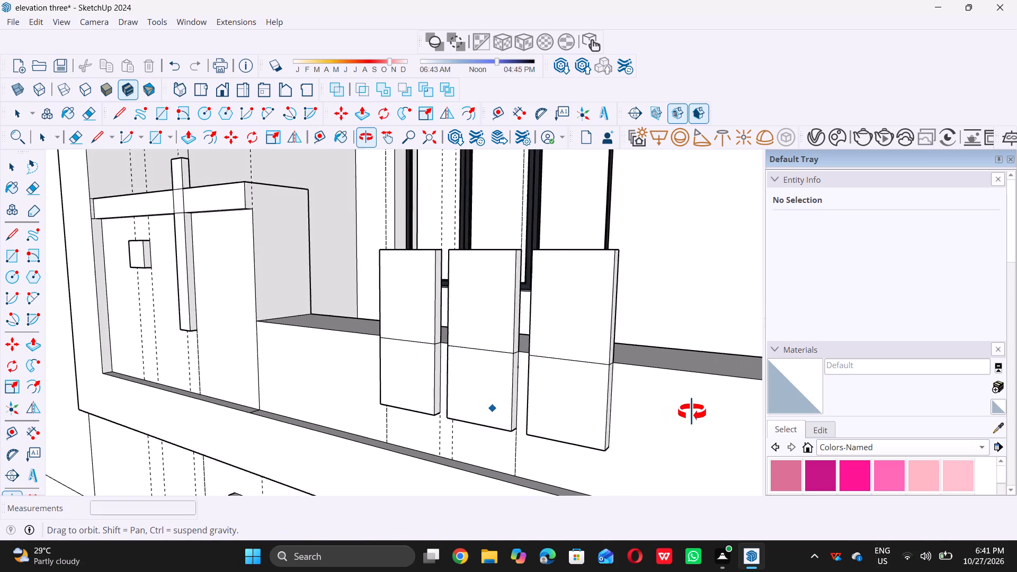
{"action": "middle_click_drag", "start_coordinate": [692, 412], "coordinate": [695, 412]}
{"action": "scroll", "coordinate": [592, 357], "scroll_direction": "up", "scroll_amount": 18}
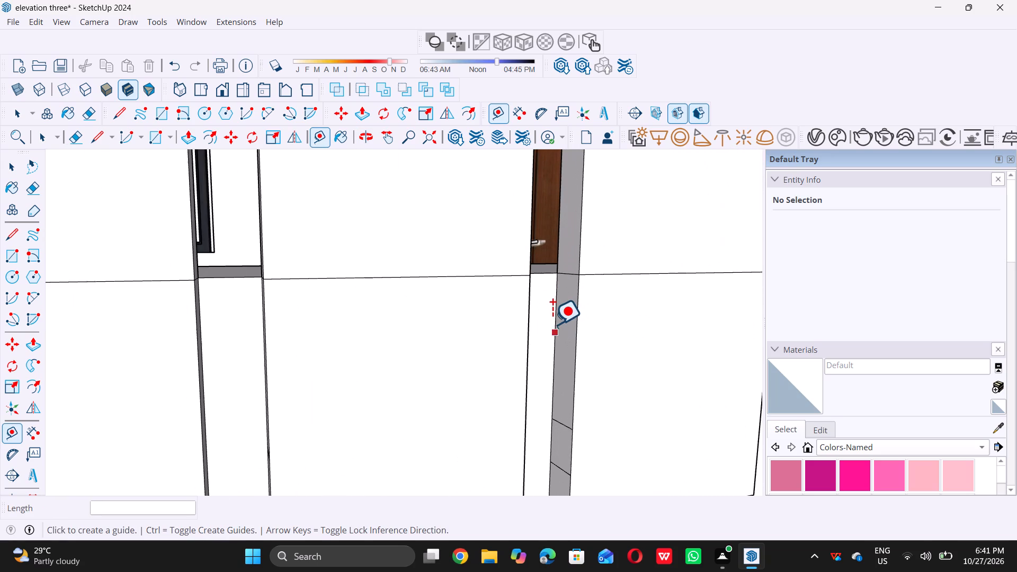
{"action": "left_click", "coordinate": [553, 321]}
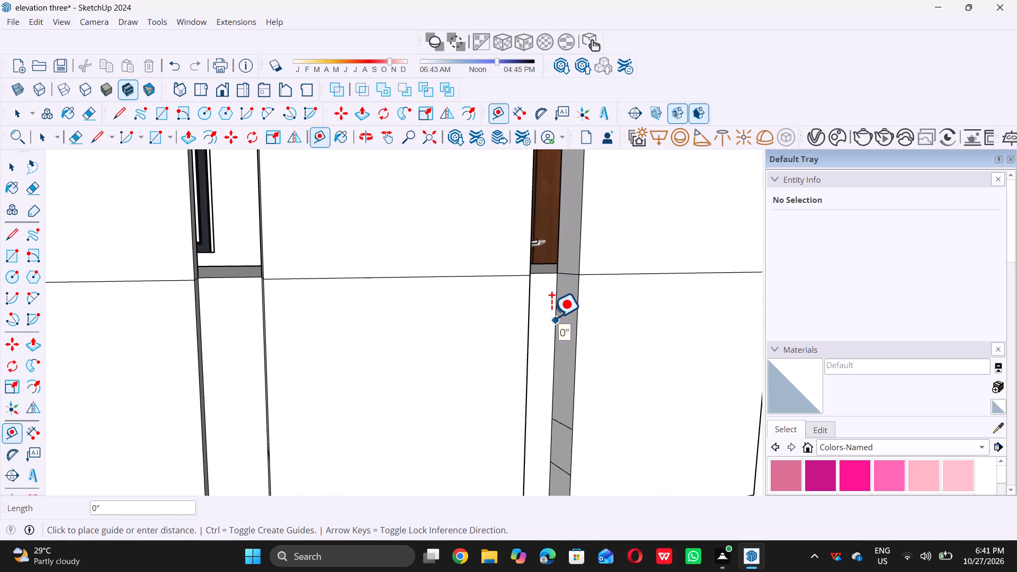
{"action": "left_click", "coordinate": [552, 317]}
Place a vertical guide along the third upright panel's right edge where it meets the railing face.
{"action": "scroll", "coordinate": [550, 349], "scroll_direction": "down", "scroll_amount": 18}
{"action": "middle_click_drag", "start_coordinate": [618, 378], "coordinate": [533, 351]}
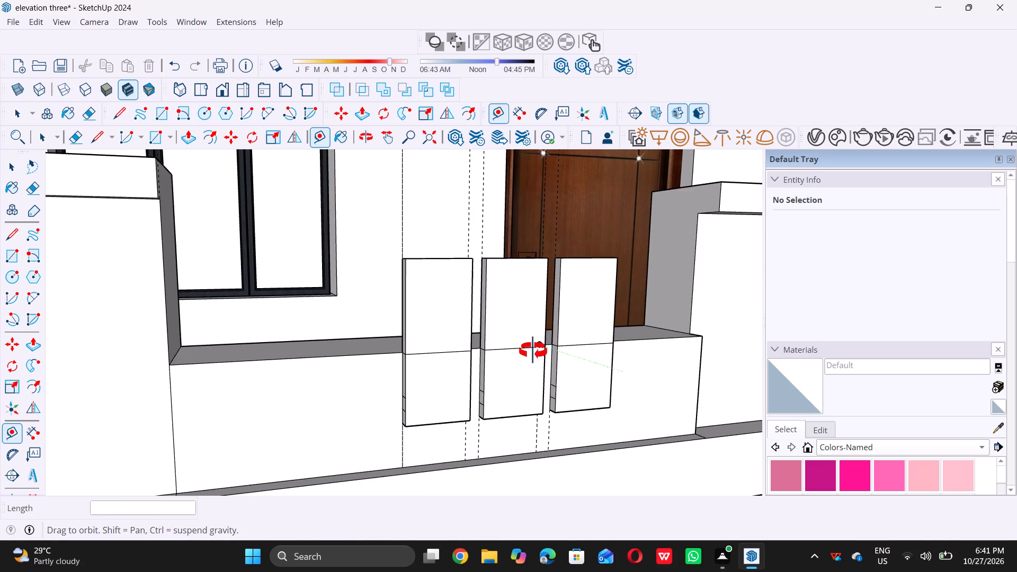
{"action": "middle_click_drag", "start_coordinate": [533, 351], "coordinate": [394, 346]}
{"action": "scroll", "coordinate": [534, 380], "scroll_direction": "up", "scroll_amount": 4}
{"action": "scroll", "coordinate": [596, 374], "scroll_direction": "up", "scroll_amount": 9}
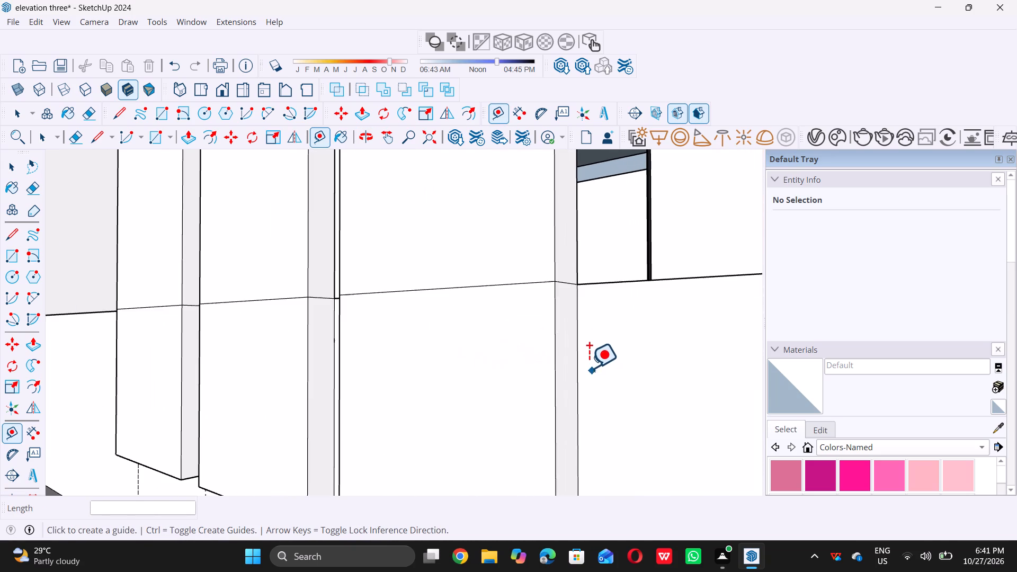
{"action": "left_click", "coordinate": [575, 354]}
{"action": "left_click", "coordinate": [581, 348]}
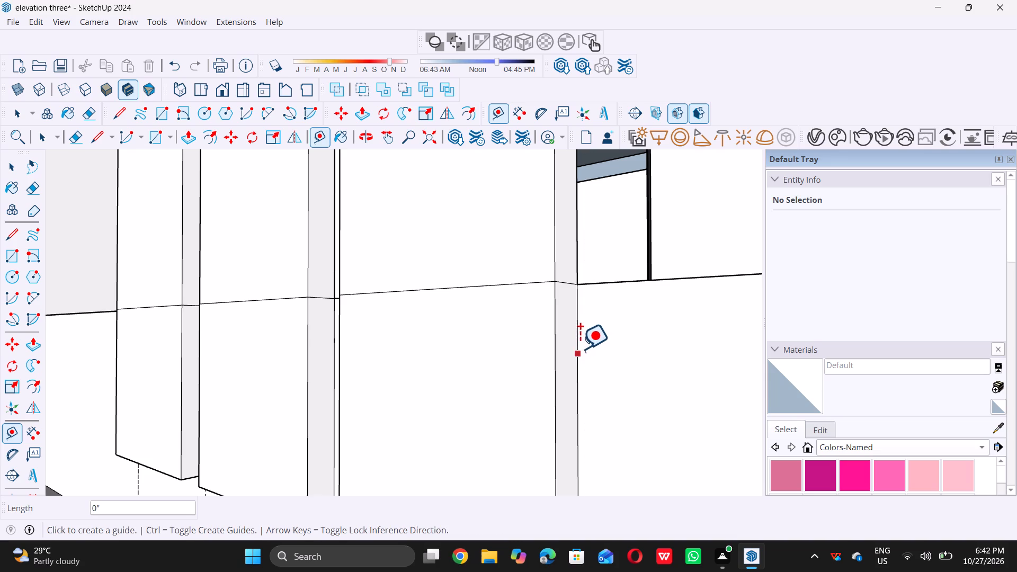
Place a vertical guide along the left rear edge of the framed rectangular panel on the upper balcony's right parapet block.
{"action": "scroll", "coordinate": [584, 361], "scroll_direction": "down", "scroll_amount": 20}
{"action": "scroll", "coordinate": [584, 361], "scroll_direction": "down", "scroll_amount": 10}
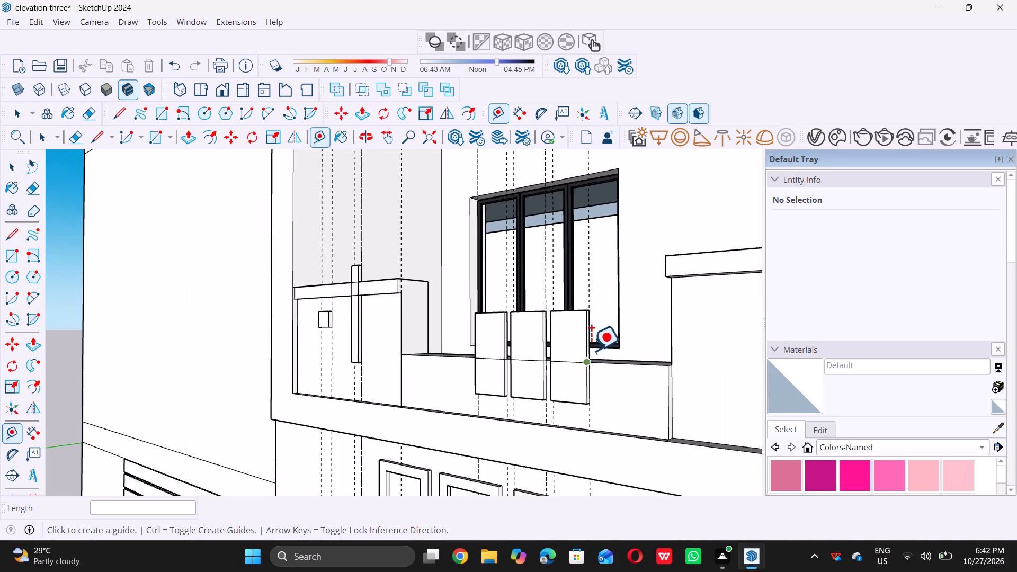
{"action": "scroll", "coordinate": [591, 350], "scroll_direction": "down", "scroll_amount": 19}
{"action": "middle_click_drag", "start_coordinate": [613, 348], "coordinate": [670, 340]}
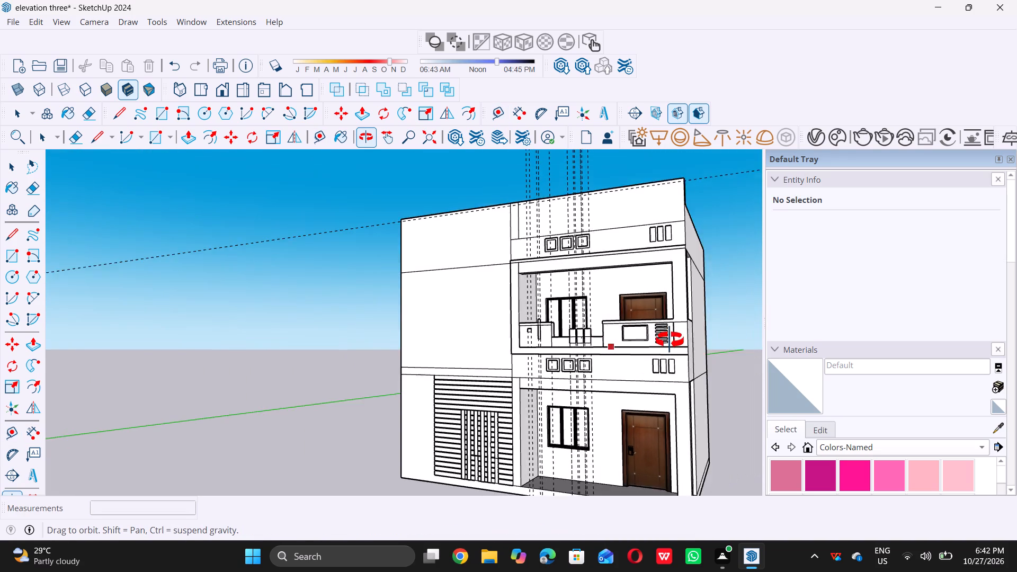
{"action": "middle_click_drag", "start_coordinate": [670, 340], "coordinate": [715, 356]}
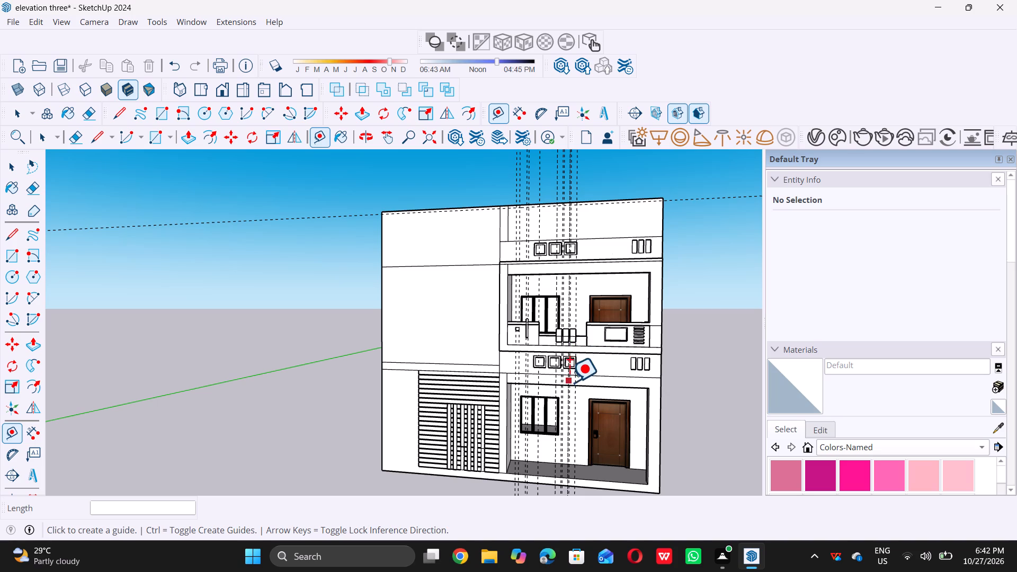
{"action": "middle_click_drag", "start_coordinate": [595, 347], "coordinate": [624, 346]}
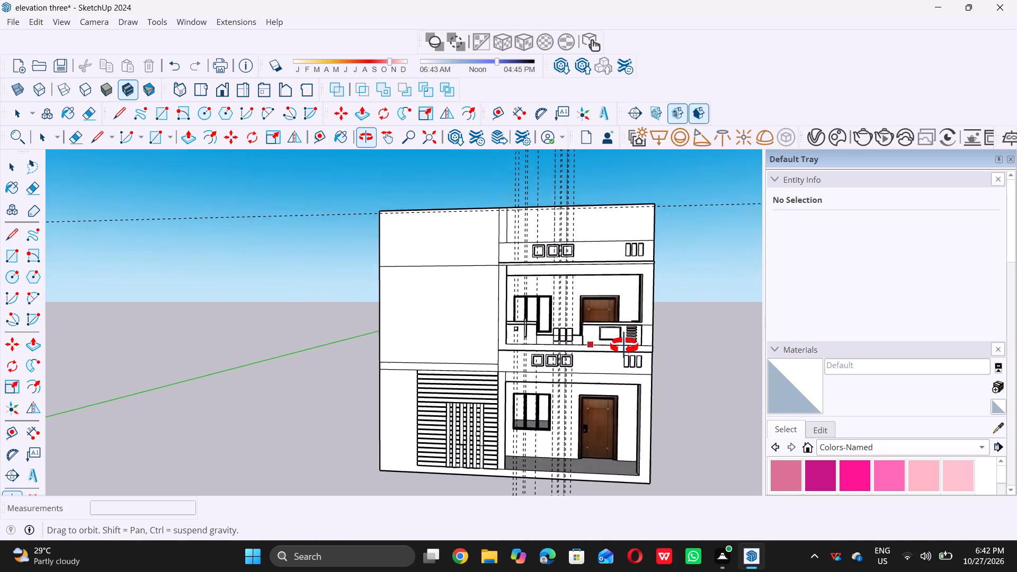
{"action": "middle_click_drag", "start_coordinate": [624, 346], "coordinate": [628, 345]}
{"action": "scroll", "coordinate": [626, 318], "scroll_direction": "up", "scroll_amount": 4}
{"action": "middle_click_drag", "start_coordinate": [603, 315], "coordinate": [620, 311]}
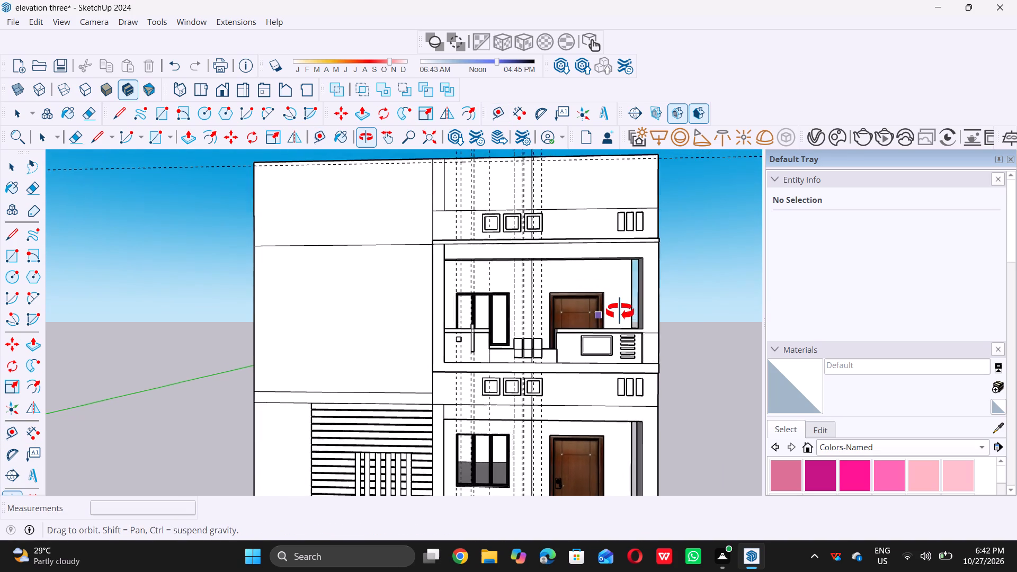
{"action": "middle_click_drag", "start_coordinate": [620, 311], "coordinate": [628, 309]}
{"action": "scroll", "coordinate": [603, 325], "scroll_direction": "up", "scroll_amount": 5}
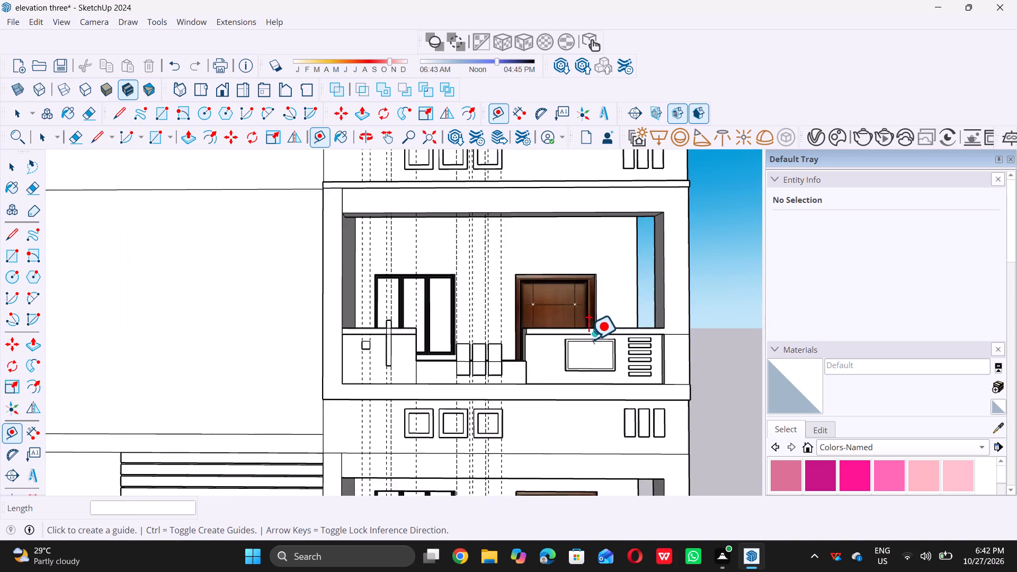
{"action": "scroll", "coordinate": [588, 339], "scroll_direction": "up", "scroll_amount": 14}
{"action": "middle_click_drag", "start_coordinate": [528, 354], "coordinate": [574, 352]}
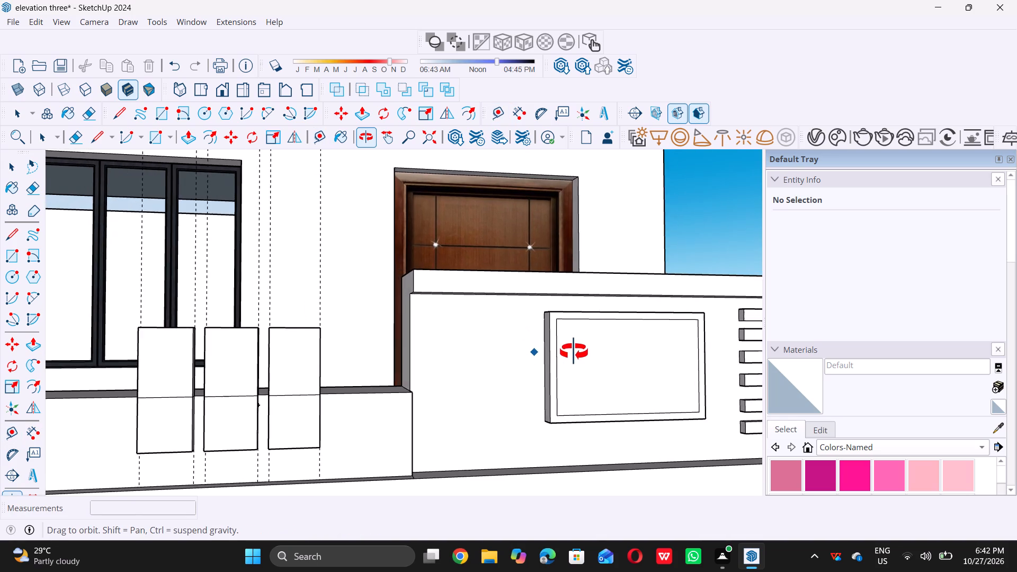
{"action": "middle_click_drag", "start_coordinate": [574, 352], "coordinate": [589, 355]}
{"action": "scroll", "coordinate": [564, 355], "scroll_direction": "up", "scroll_amount": 9}
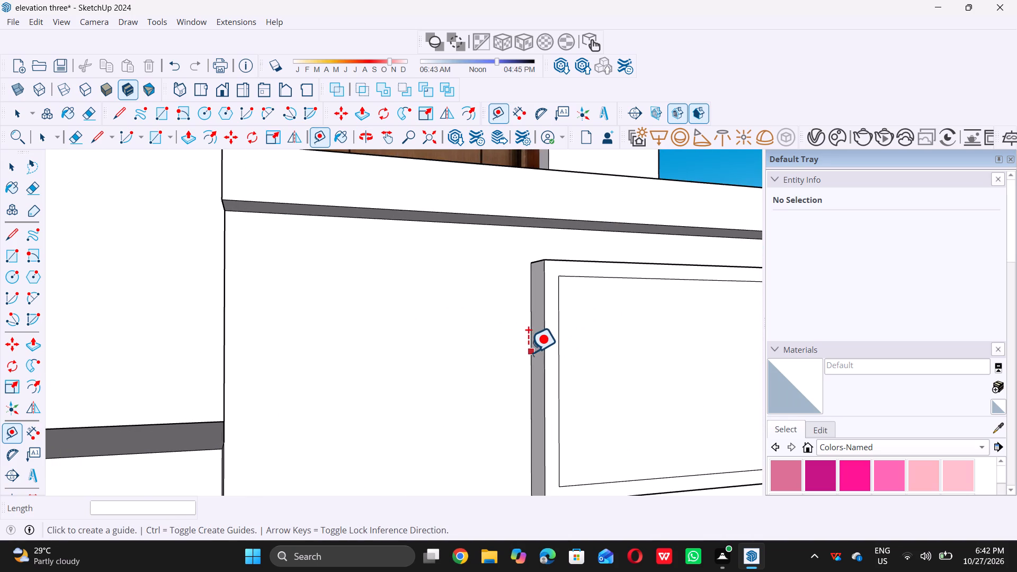
{"action": "left_click", "coordinate": [527, 351]}
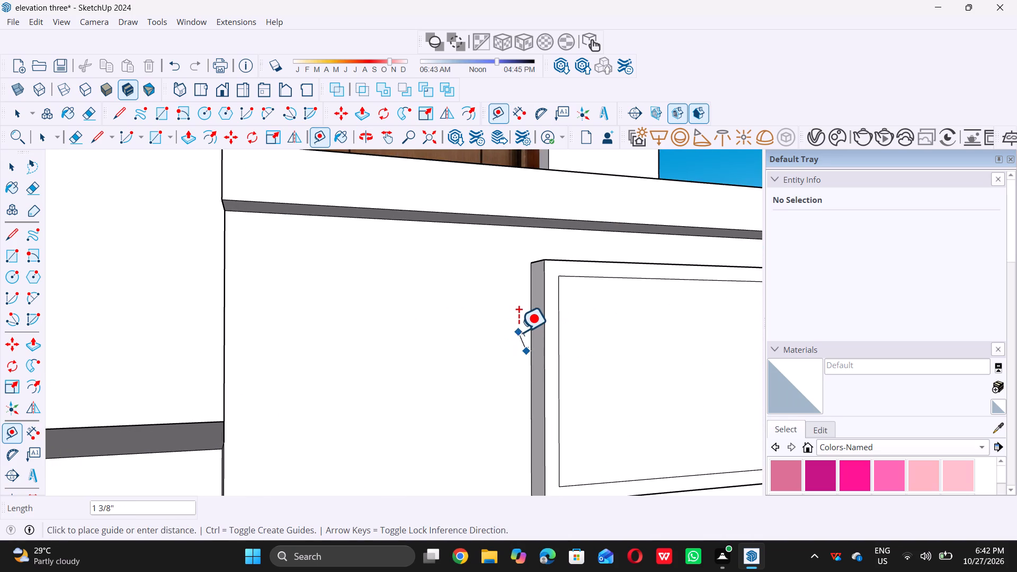
{"action": "key", "text": "space"}
{"action": "key", "text": "t"}
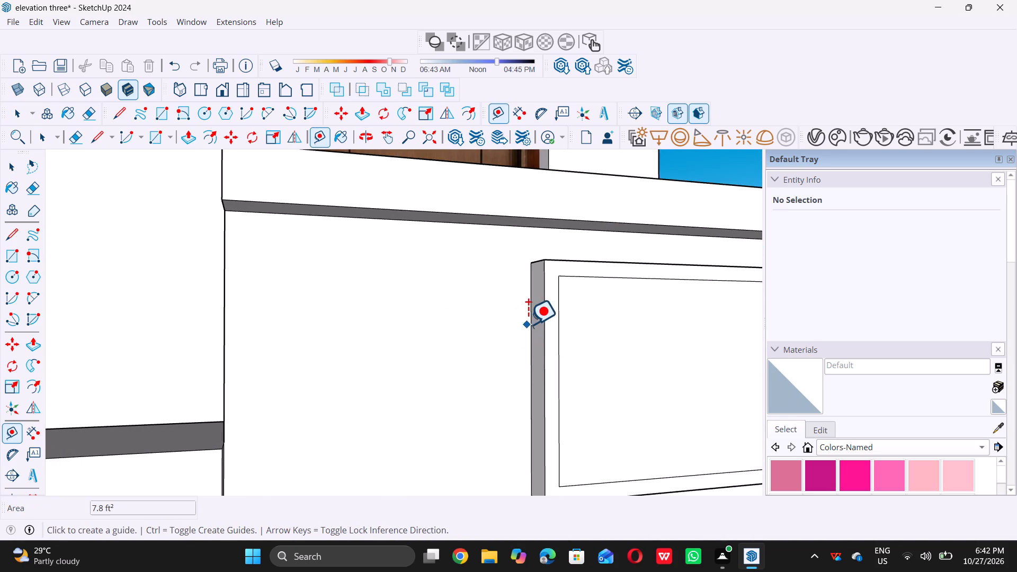
{"action": "left_click", "coordinate": [530, 323]}
{"action": "left_click", "coordinate": [536, 319]}
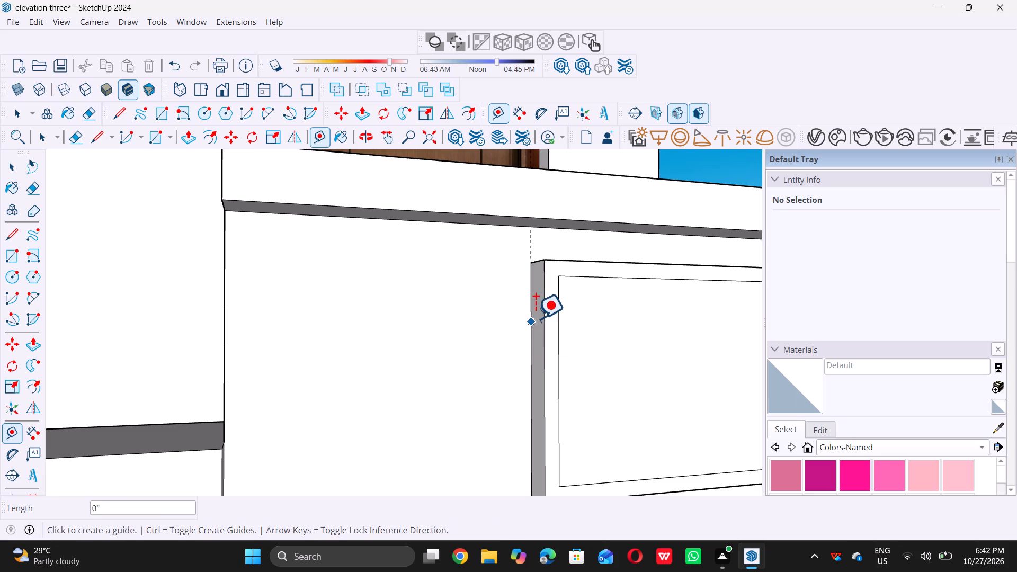
Place a vertical guide along the right rear edge of the framed rectangular panel on the upper balcony's right parapet block.
{"action": "scroll", "coordinate": [540, 332], "scroll_direction": "down", "scroll_amount": 5}
{"action": "middle_click_drag", "start_coordinate": [601, 377], "coordinate": [371, 391]}
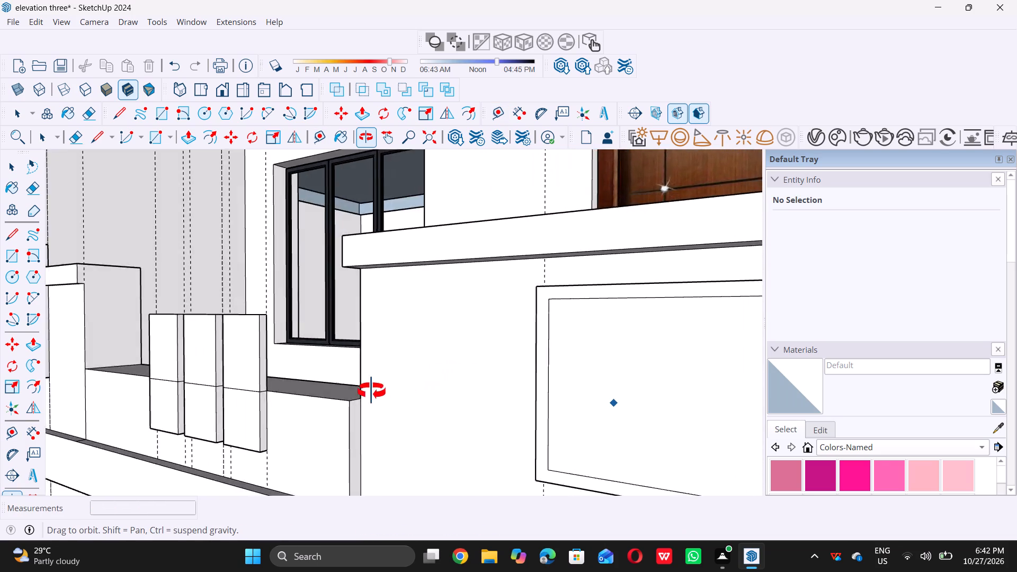
{"action": "middle_click_drag", "start_coordinate": [371, 391], "coordinate": [530, 400]}
{"action": "scroll", "coordinate": [472, 386], "scroll_direction": "down", "scroll_amount": 3}
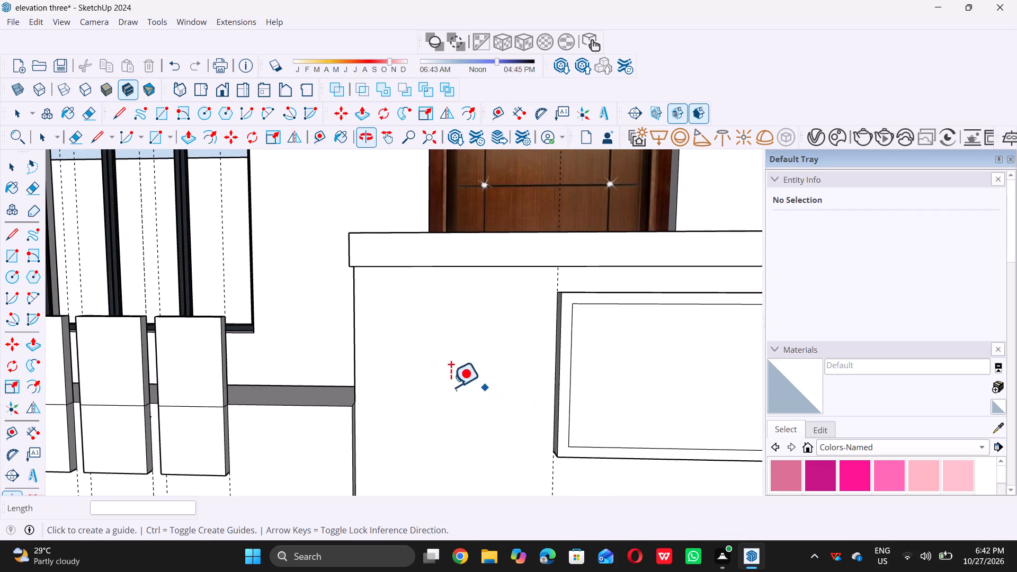
{"action": "scroll", "coordinate": [451, 387], "scroll_direction": "down", "scroll_amount": 13}
{"action": "scroll", "coordinate": [620, 397], "scroll_direction": "down", "scroll_amount": 5}
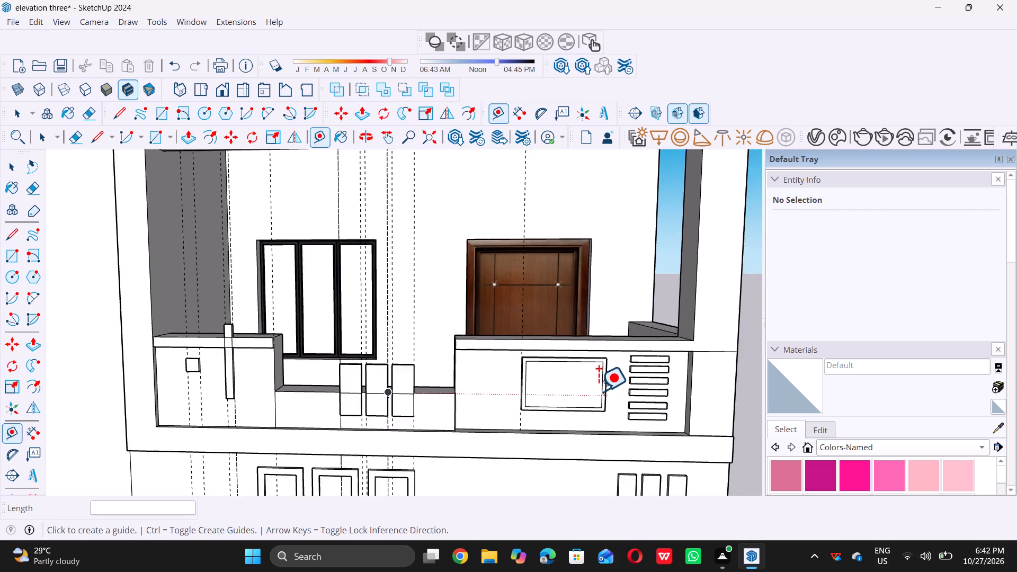
{"action": "scroll", "coordinate": [599, 391], "scroll_direction": "down", "scroll_amount": 3}
{"action": "middle_click_drag", "start_coordinate": [613, 396], "coordinate": [420, 378]}
{"action": "scroll", "coordinate": [529, 399], "scroll_direction": "up", "scroll_amount": 7}
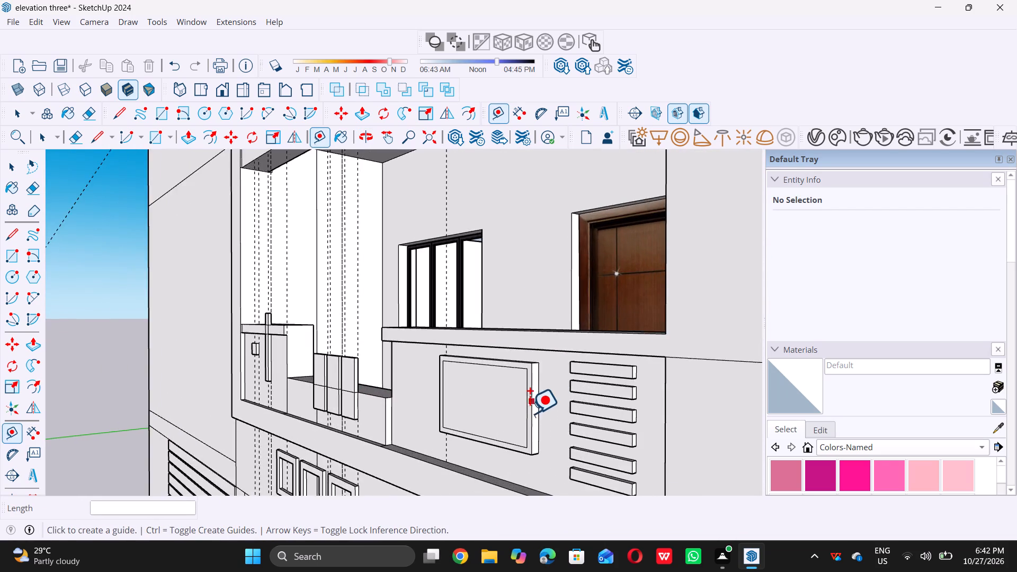
{"action": "scroll", "coordinate": [530, 413], "scroll_direction": "up", "scroll_amount": 3}
{"action": "left_click", "coordinate": [541, 401]}
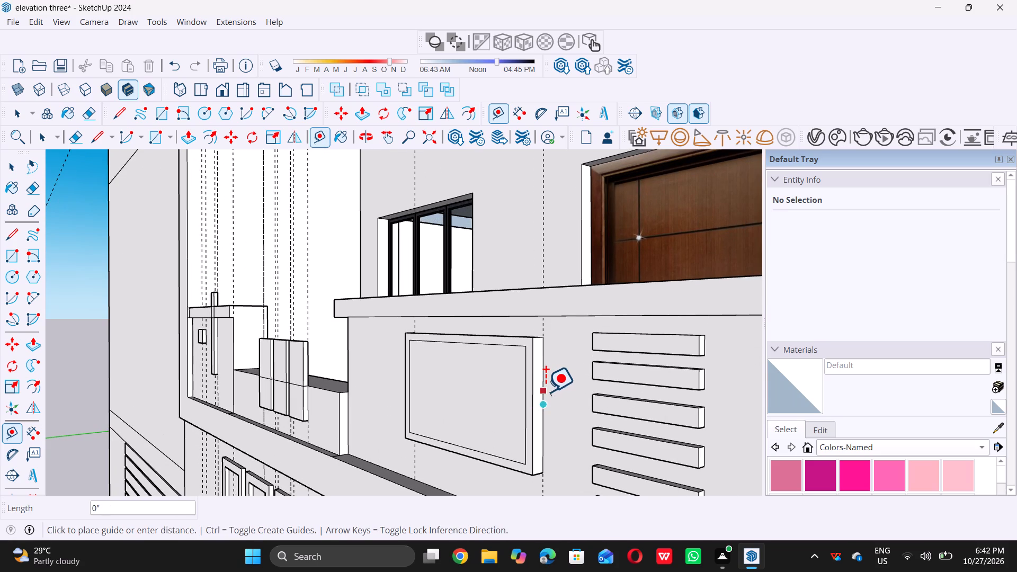
{"action": "left_click", "coordinate": [544, 390]}
Place a vertical guide along the left ends of the stacked horizontal slats, where they meet the right parapet block's face.
{"action": "scroll", "coordinate": [544, 387], "scroll_direction": "down", "scroll_amount": 16}
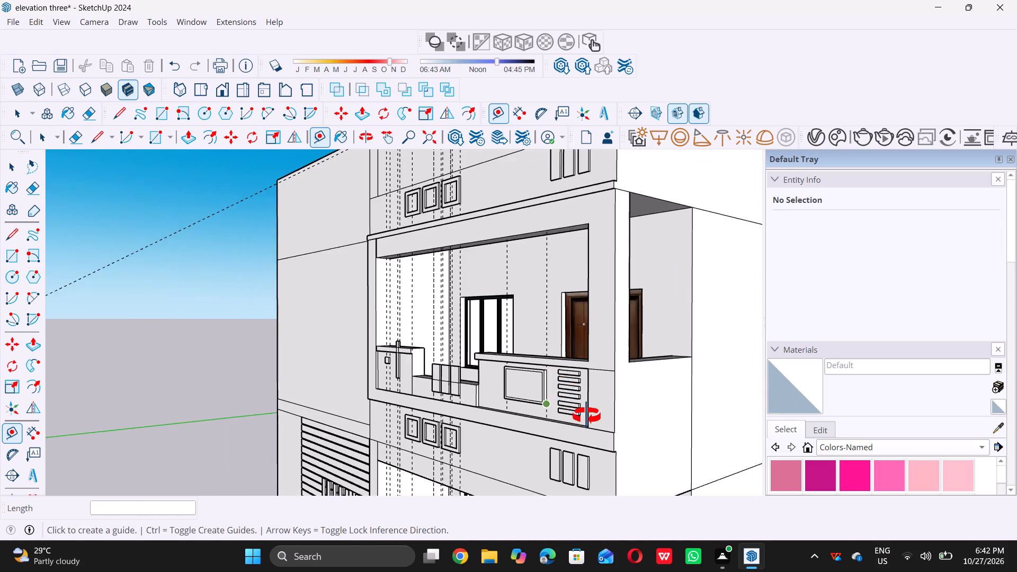
{"action": "middle_click_drag", "start_coordinate": [548, 406], "coordinate": [651, 415]}
{"action": "middle_click_drag", "start_coordinate": [602, 393], "coordinate": [666, 395]}
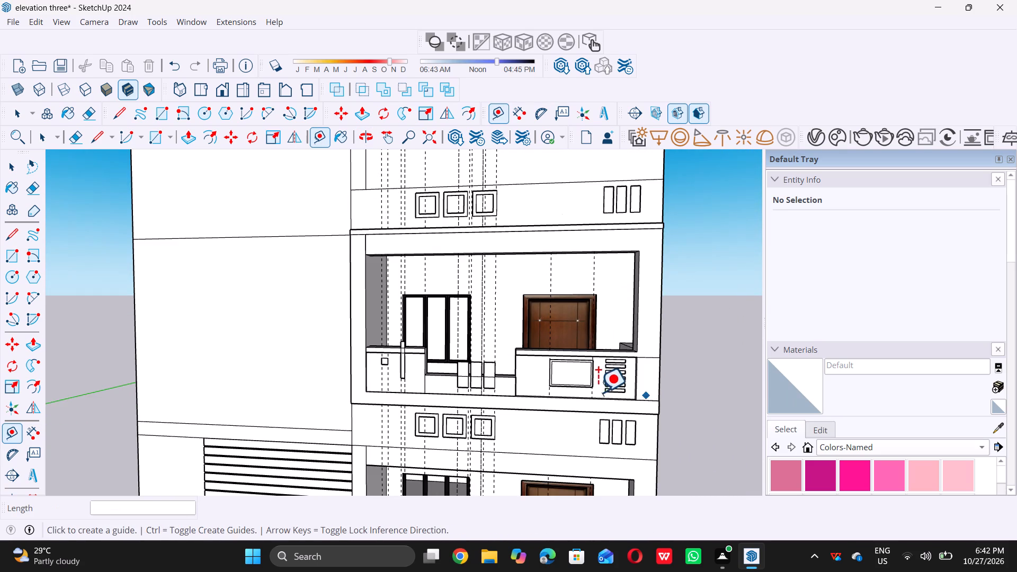
{"action": "scroll", "coordinate": [597, 391], "scroll_direction": "up", "scroll_amount": 18}
{"action": "scroll", "coordinate": [610, 346], "scroll_direction": "up", "scroll_amount": 5}
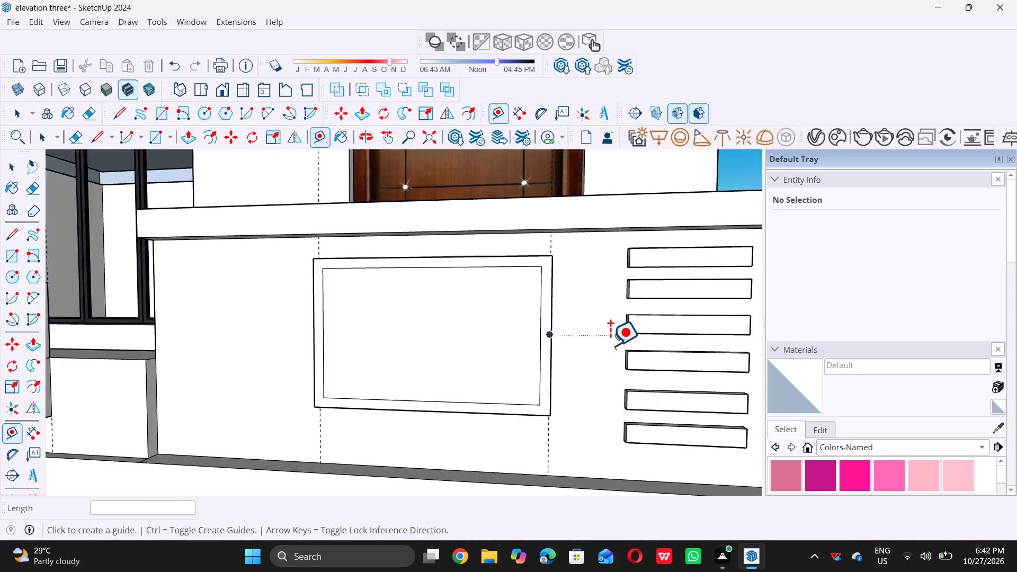
{"action": "scroll", "coordinate": [610, 345], "scroll_direction": "up", "scroll_amount": 8}
{"action": "left_click", "coordinate": [641, 302]}
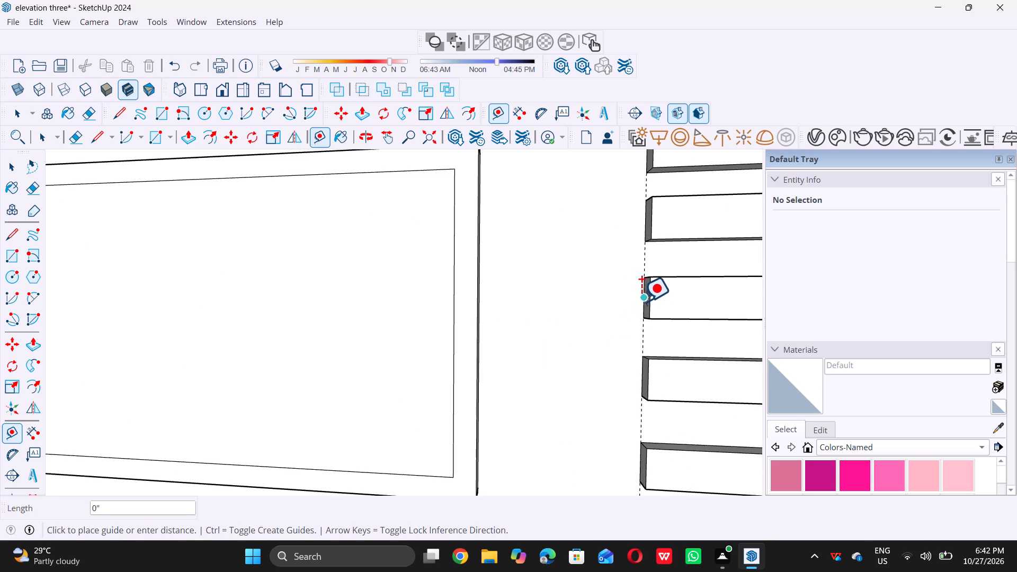
{"action": "left_click", "coordinate": [641, 301]}
Place a vertical guide along the right ends of the stacked horizontal slats, where they meet the parapet block's face.
{"action": "scroll", "coordinate": [585, 307], "scroll_direction": "down", "scroll_amount": 10}
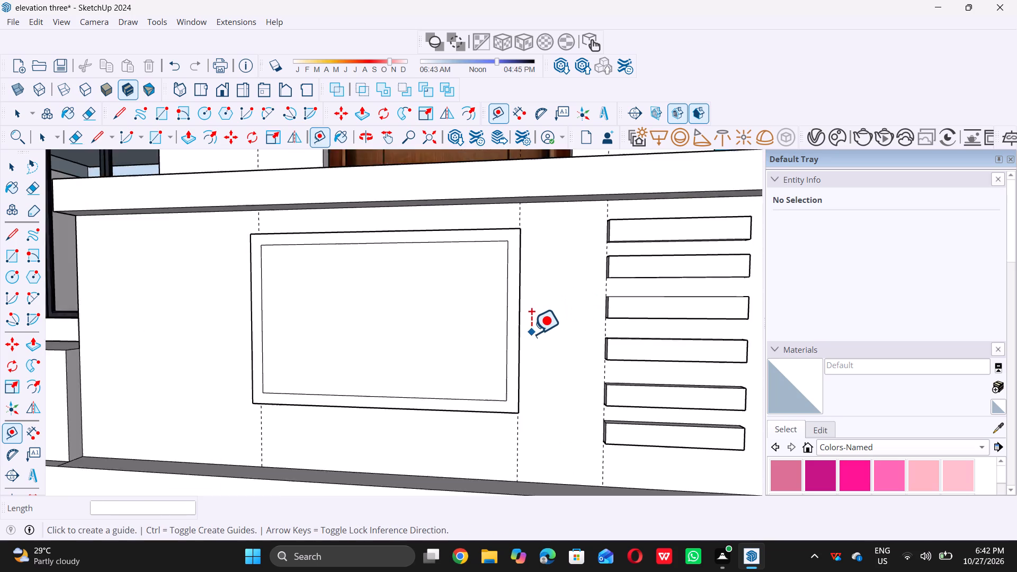
{"action": "scroll", "coordinate": [531, 334], "scroll_direction": "down", "scroll_amount": 8}
{"action": "scroll", "coordinate": [657, 327], "scroll_direction": "down", "scroll_amount": 10}
{"action": "middle_click_drag", "start_coordinate": [653, 362], "coordinate": [620, 358]}
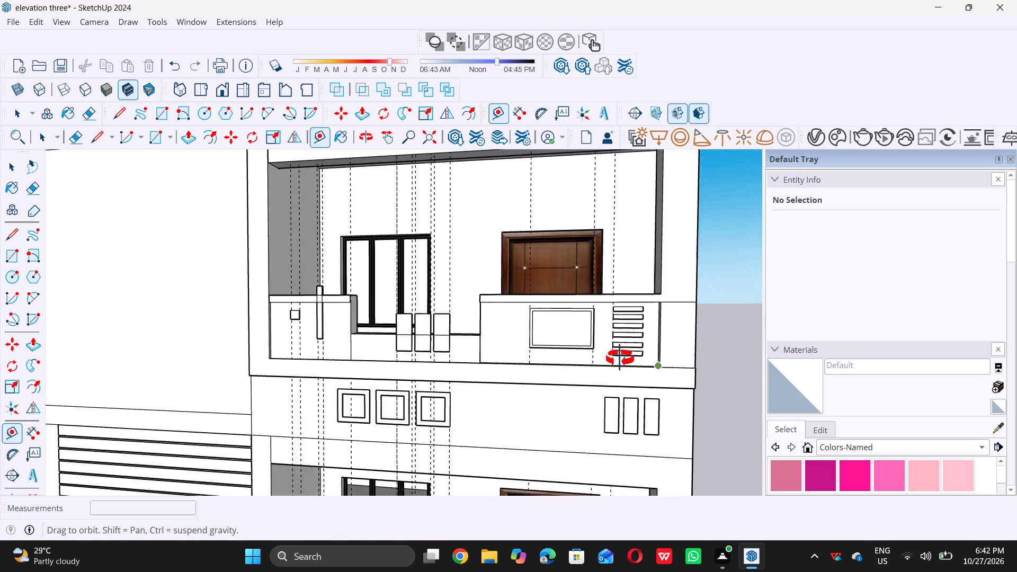
{"action": "middle_click_drag", "start_coordinate": [620, 358], "coordinate": [557, 369]}
{"action": "scroll", "coordinate": [630, 363], "scroll_direction": "up", "scroll_amount": 17}
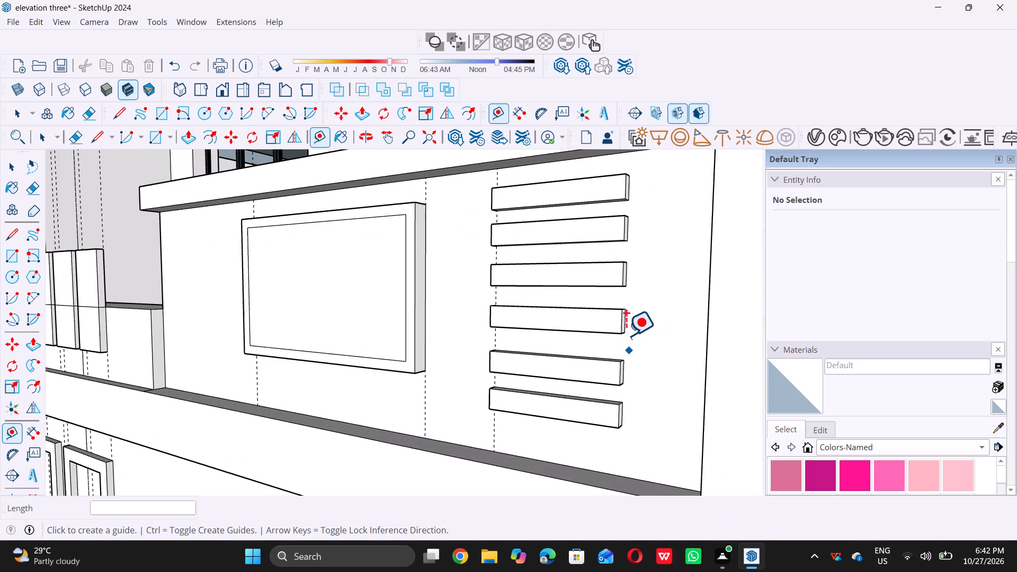
{"action": "left_click", "coordinate": [627, 320]}
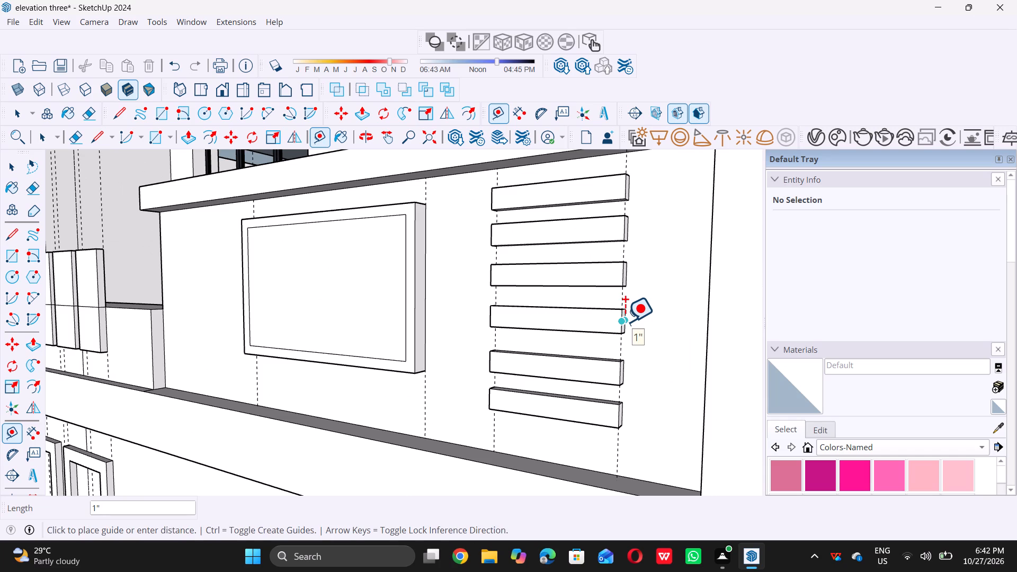
{"action": "scroll", "coordinate": [626, 321], "scroll_direction": "up", "scroll_amount": 6}
{"action": "left_click", "coordinate": [626, 321]}
Examine the projected vertical guides against the upper parapet from the front, above and both sides of the house.
{"action": "scroll", "coordinate": [625, 330], "scroll_direction": "down", "scroll_amount": 7}
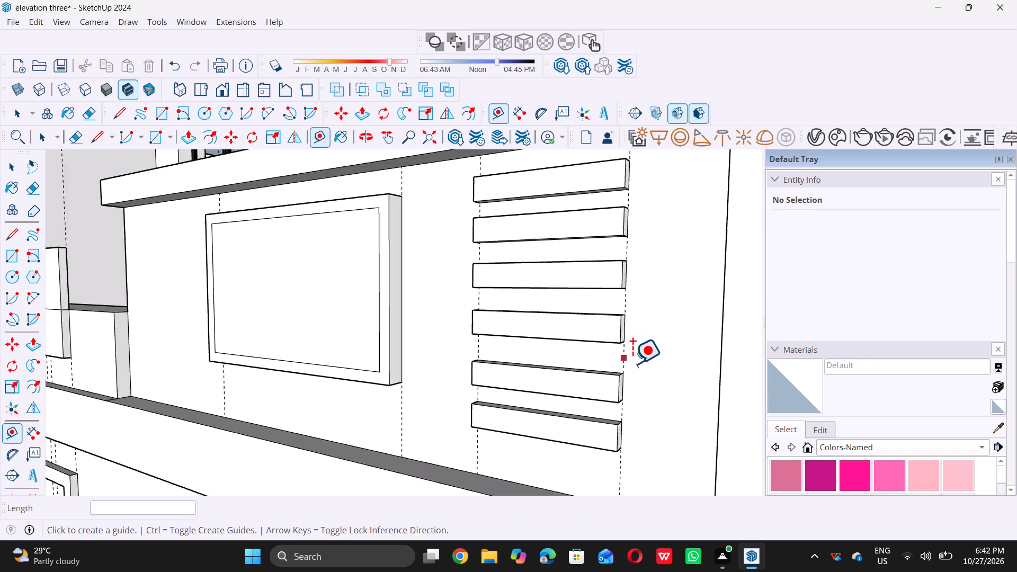
{"action": "scroll", "coordinate": [632, 363], "scroll_direction": "down", "scroll_amount": 20}
{"action": "scroll", "coordinate": [632, 363], "scroll_direction": "down", "scroll_amount": 11}
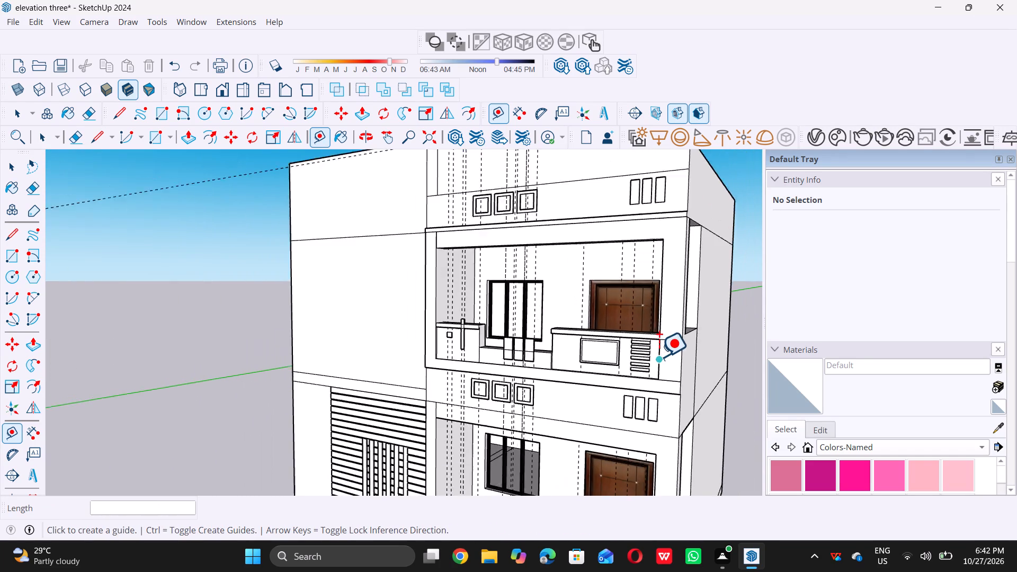
{"action": "scroll", "coordinate": [659, 356], "scroll_direction": "down", "scroll_amount": 3}
{"action": "scroll", "coordinate": [587, 363], "scroll_direction": "down", "scroll_amount": 5}
{"action": "middle_click_drag", "start_coordinate": [576, 355], "coordinate": [665, 407]}
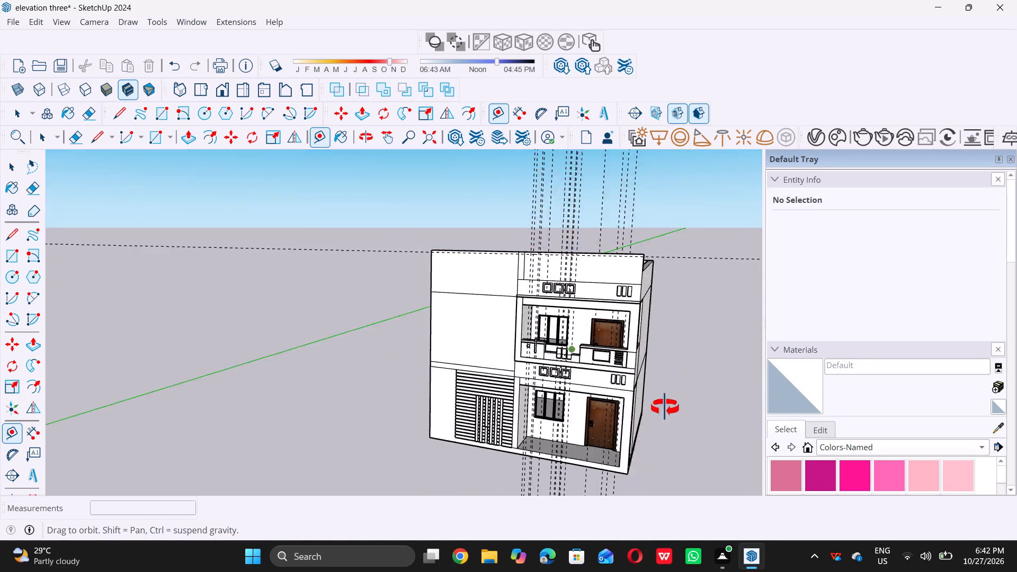
{"action": "middle_click_drag", "start_coordinate": [665, 407], "coordinate": [683, 419]}
{"action": "scroll", "coordinate": [609, 300], "scroll_direction": "up", "scroll_amount": 10}
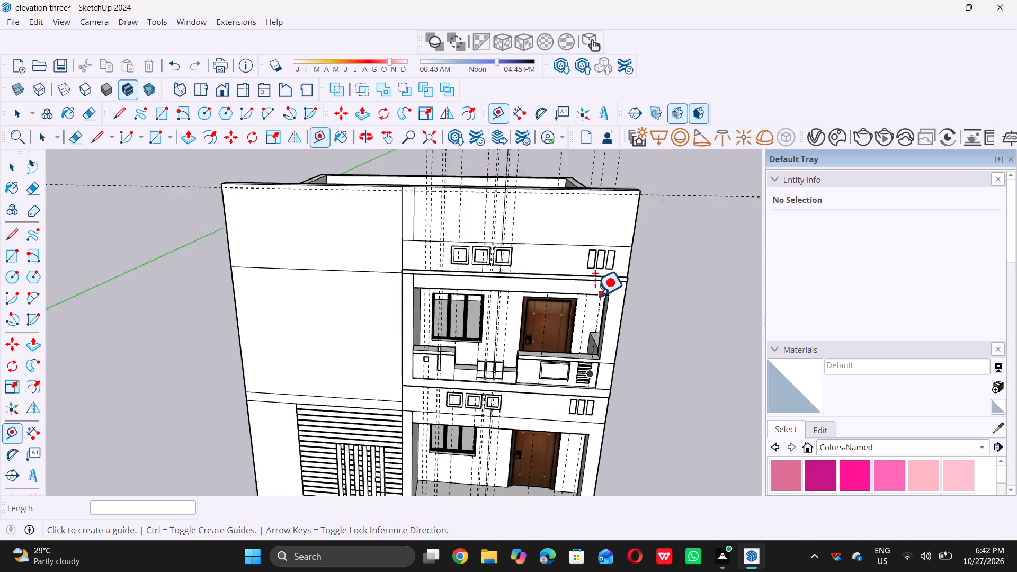
{"action": "middle_click_drag", "start_coordinate": [585, 236], "coordinate": [692, 377]}
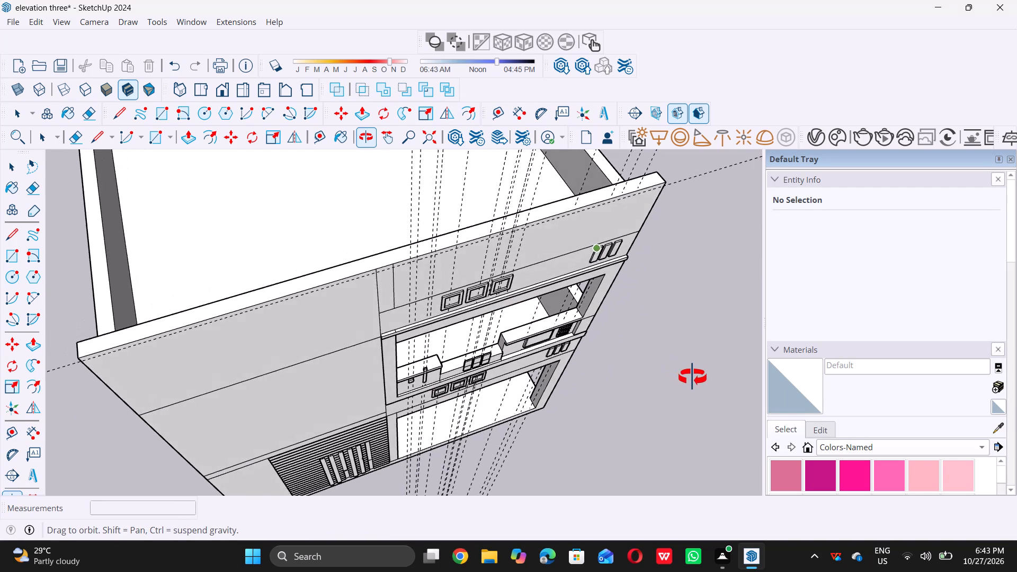
{"action": "middle_click_drag", "start_coordinate": [692, 377], "coordinate": [630, 298]}
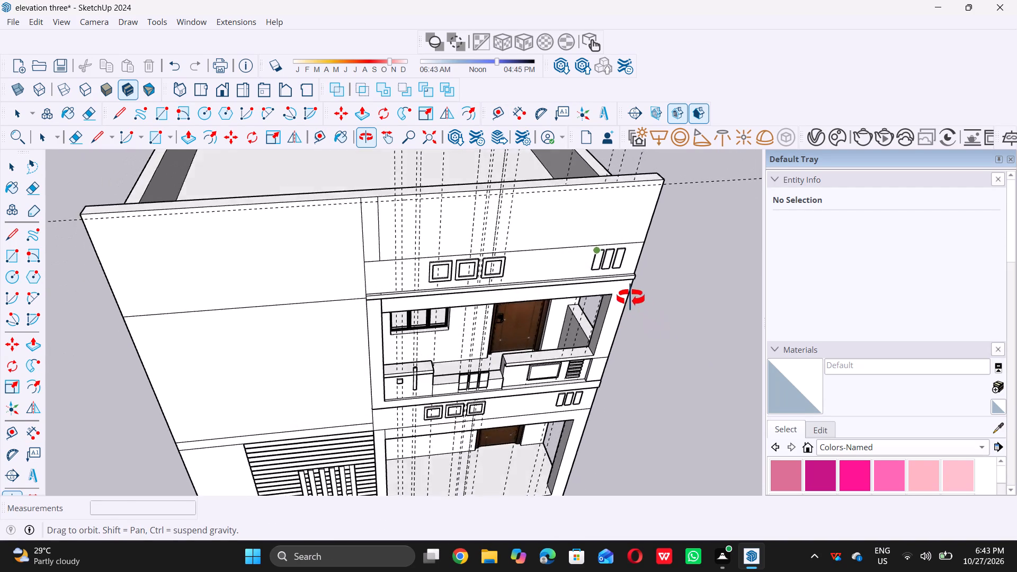
{"action": "middle_click_drag", "start_coordinate": [630, 298], "coordinate": [652, 282]}
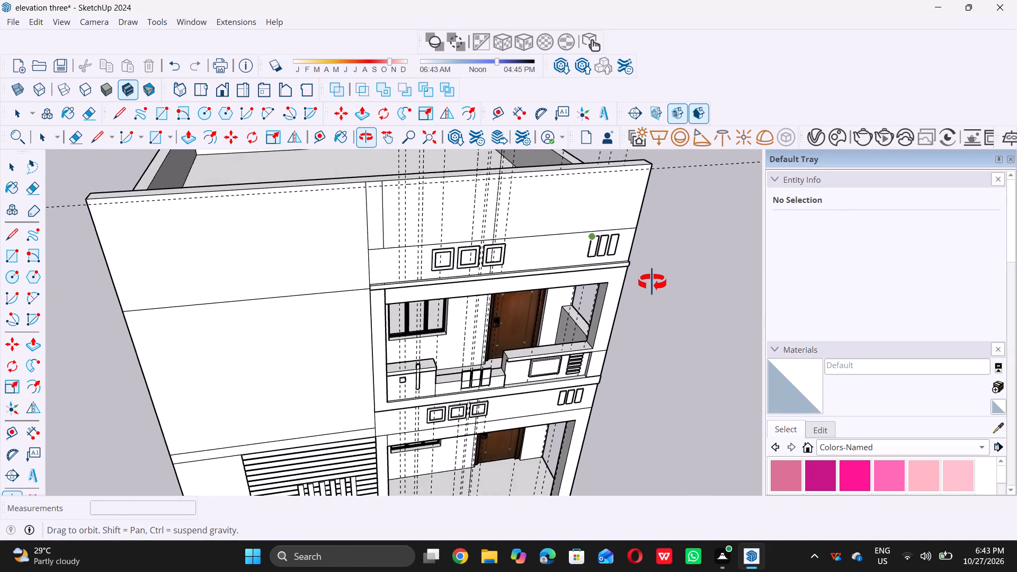
{"action": "middle_click_drag", "start_coordinate": [652, 282], "coordinate": [249, 220]}
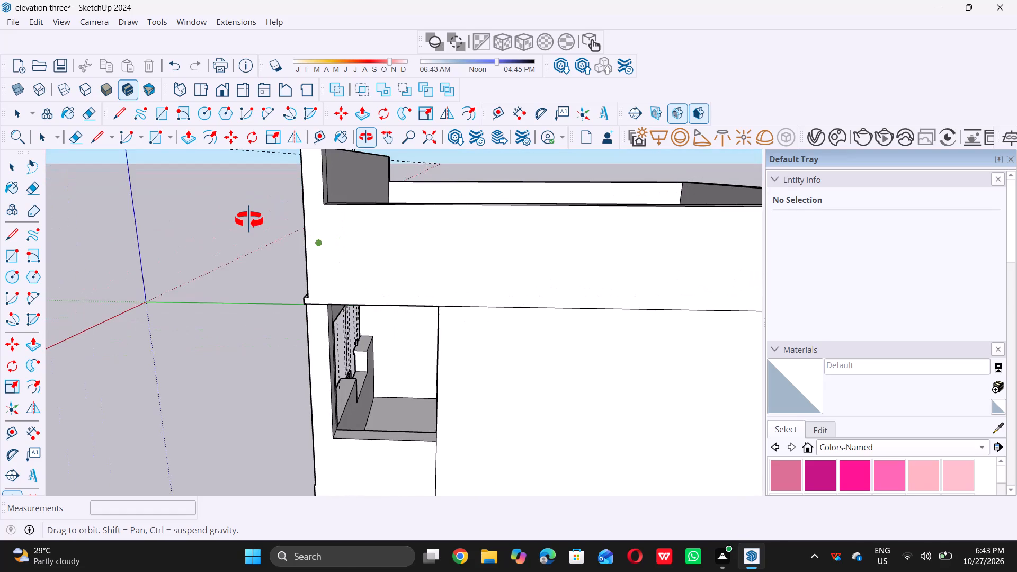
{"action": "middle_click_drag", "start_coordinate": [249, 220], "coordinate": [432, 232]}
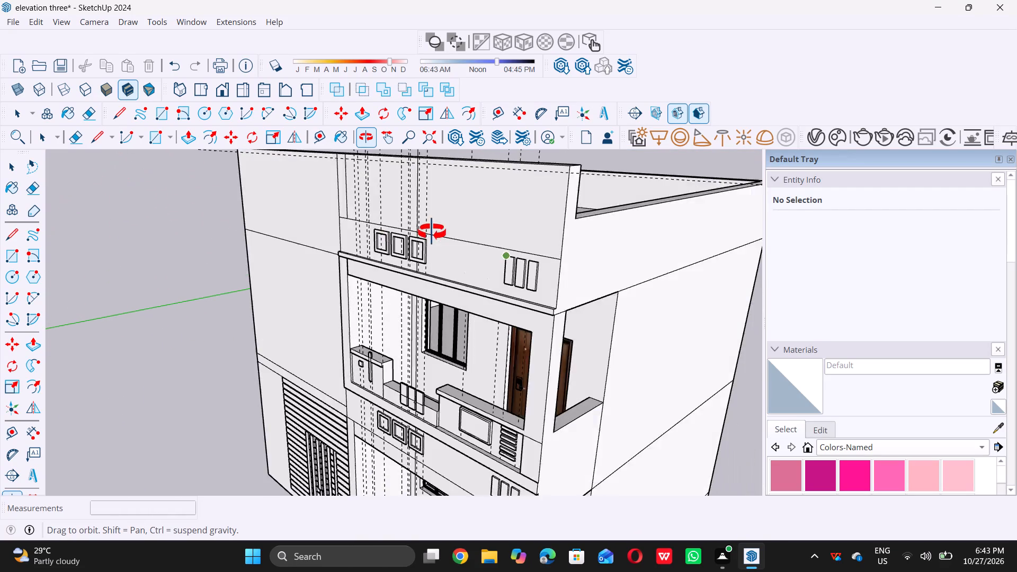
{"action": "middle_click_drag", "start_coordinate": [432, 232], "coordinate": [529, 218]}
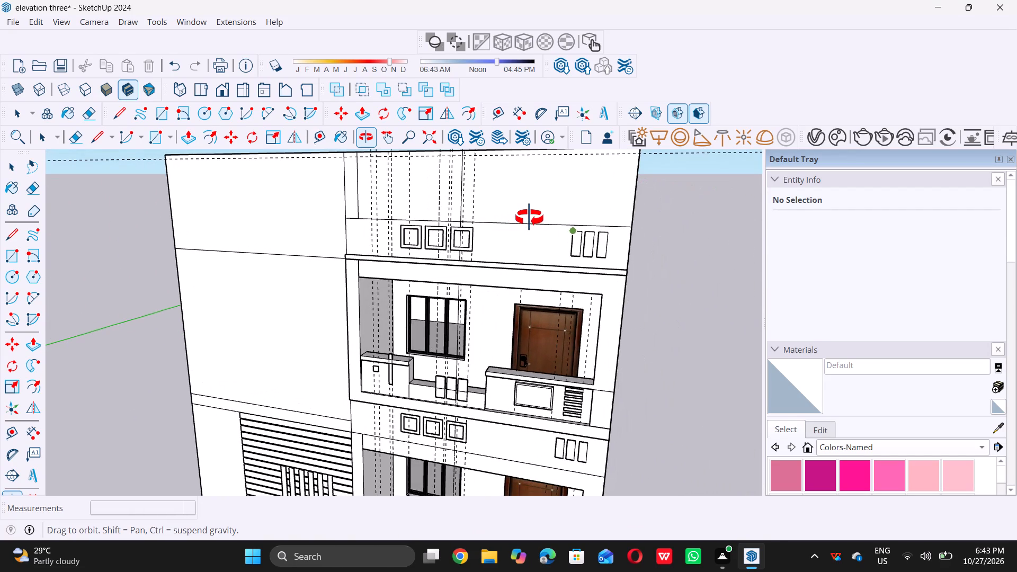
{"action": "middle_click_drag", "start_coordinate": [529, 218], "coordinate": [793, 275]}
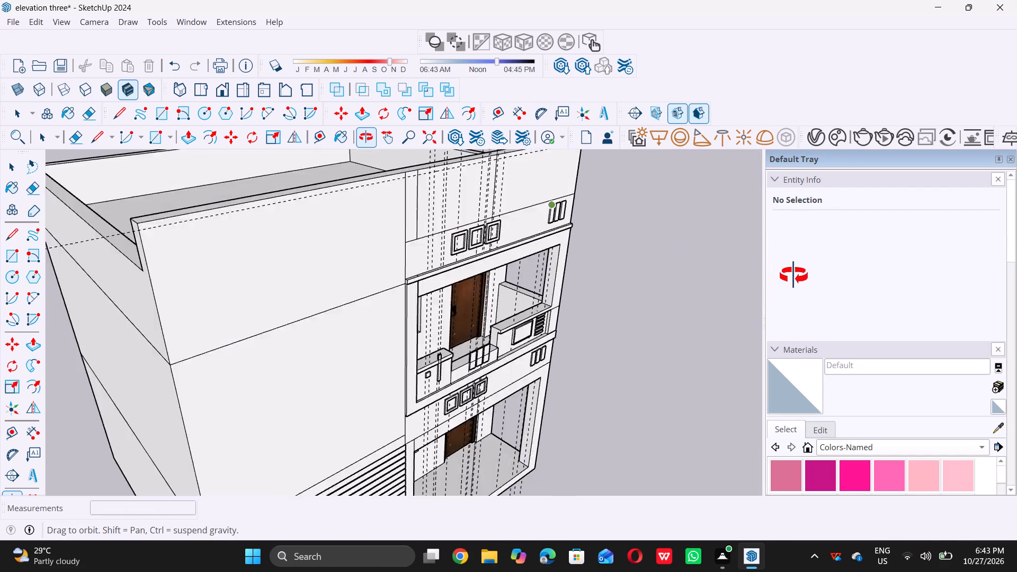
{"action": "middle_click_drag", "start_coordinate": [793, 275], "coordinate": [621, 216]}
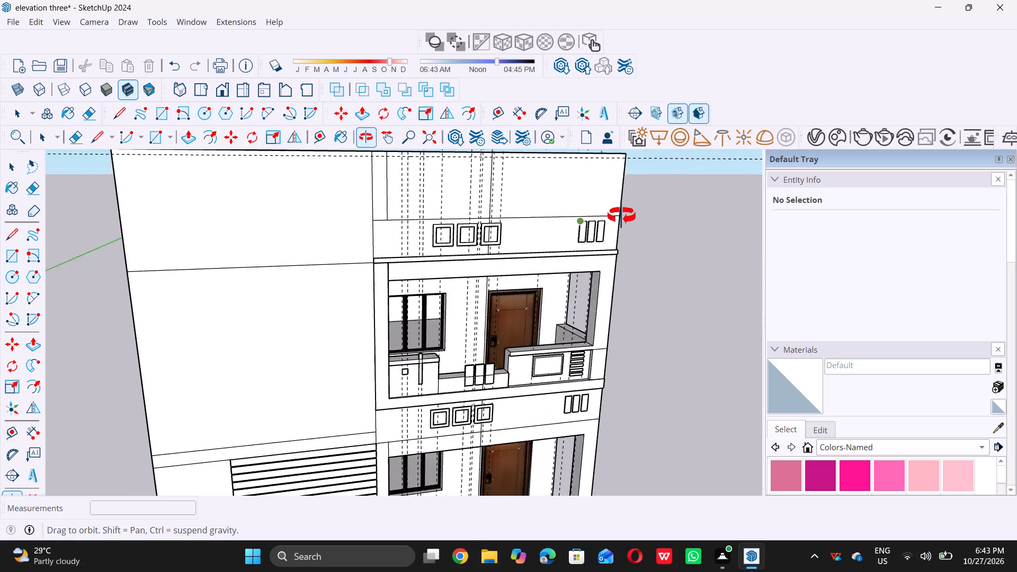
{"action": "middle_click_drag", "start_coordinate": [621, 216], "coordinate": [579, 221]}
{"action": "scroll", "coordinate": [565, 286], "scroll_direction": "down", "scroll_amount": 9}
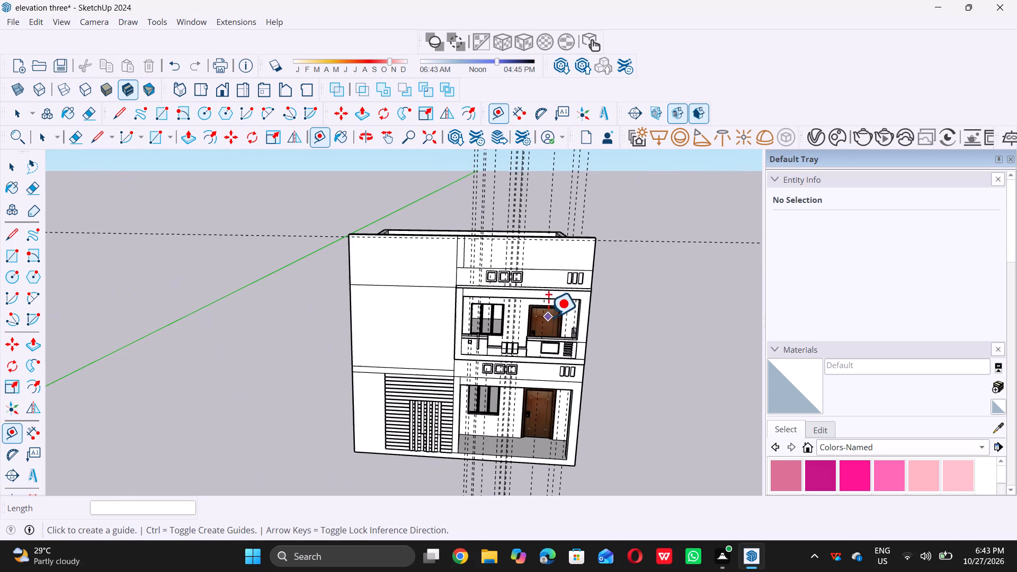
{"action": "key", "text": "space"}
Draw a rectangle about 3' by 3' 3" on the upper parapet's left end, between the horizontal guide and the parapet panel's bottom line.
{"action": "scroll", "coordinate": [492, 321], "scroll_direction": "down", "scroll_amount": 5}
{"action": "middle_click_drag", "start_coordinate": [484, 291], "coordinate": [497, 220]}
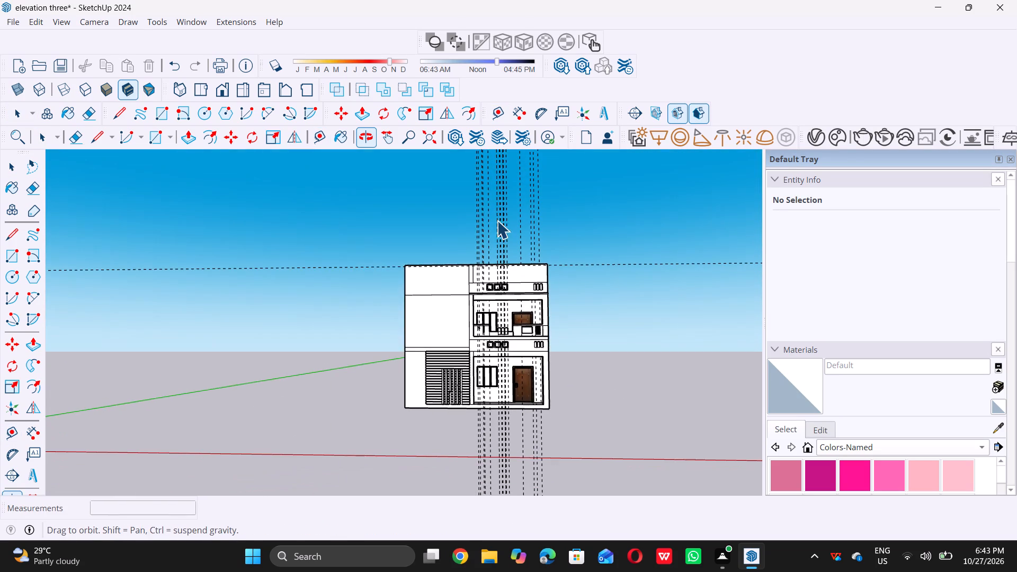
{"action": "scroll", "coordinate": [489, 225], "scroll_direction": "up", "scroll_amount": 4}
{"action": "scroll", "coordinate": [448, 261], "scroll_direction": "up", "scroll_amount": 2}
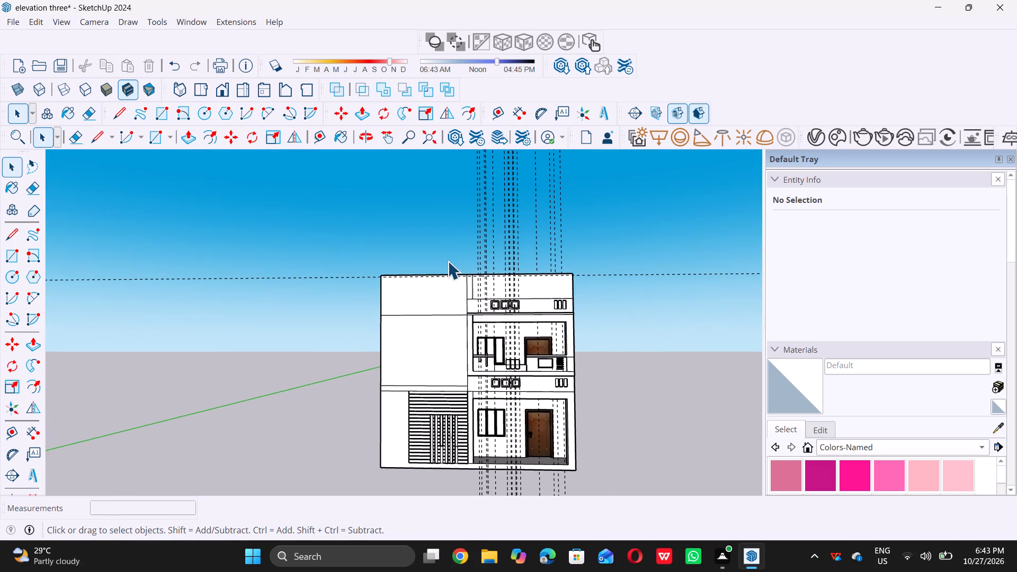
{"action": "scroll", "coordinate": [448, 261], "scroll_direction": "up", "scroll_amount": 4}
{"action": "scroll", "coordinate": [474, 300], "scroll_direction": "up", "scroll_amount": 8}
{"action": "scroll", "coordinate": [507, 299], "scroll_direction": "down", "scroll_amount": 1}
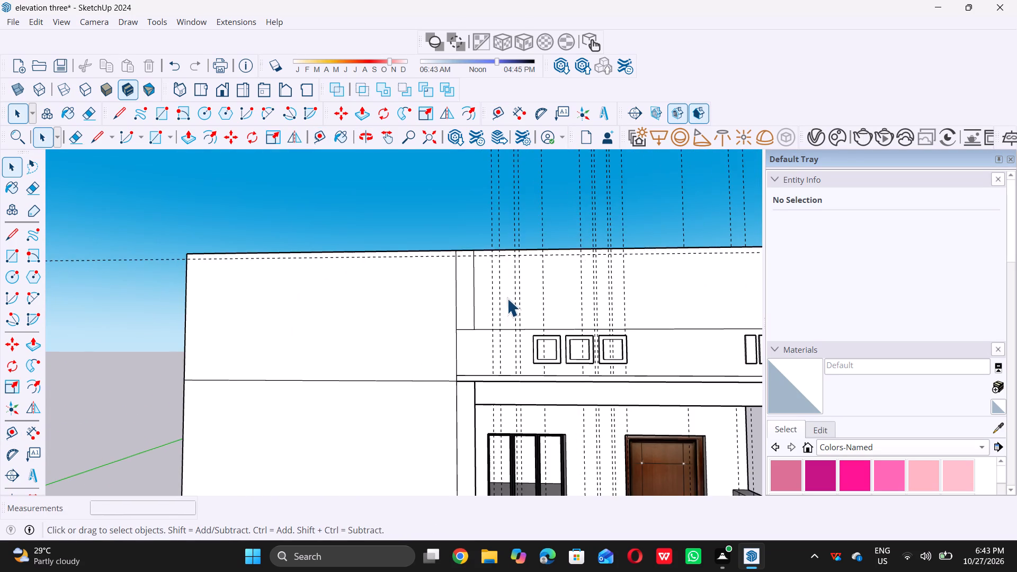
{"action": "scroll", "coordinate": [507, 298], "scroll_direction": "down", "scroll_amount": 5}
{"action": "middle_click_drag", "start_coordinate": [497, 348], "coordinate": [501, 332]}
{"action": "scroll", "coordinate": [499, 311], "scroll_direction": "up", "scroll_amount": 1}
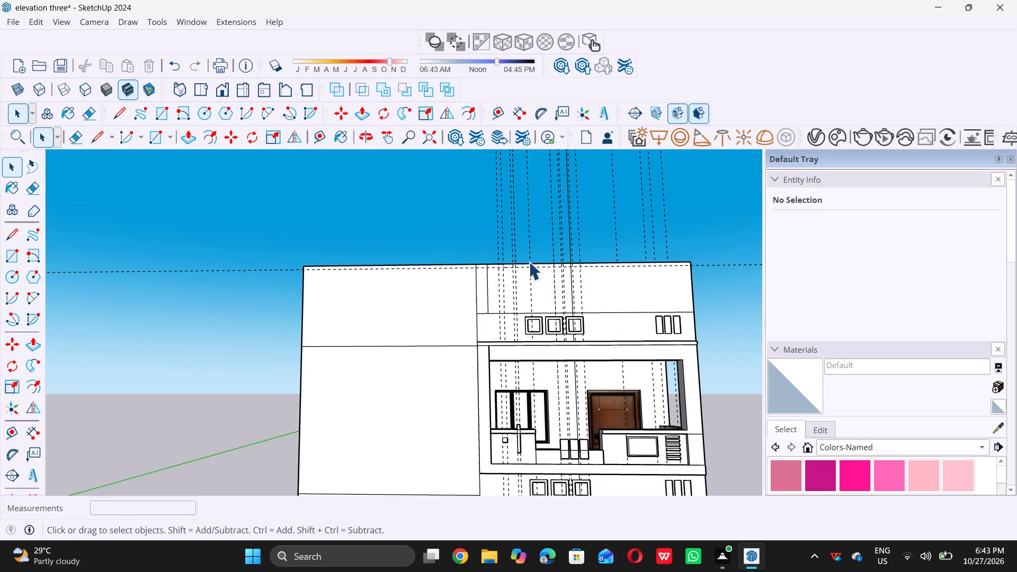
{"action": "middle_click_drag", "start_coordinate": [533, 261], "coordinate": [519, 271]}
{"action": "scroll", "coordinate": [517, 274], "scroll_direction": "down", "scroll_amount": 5}
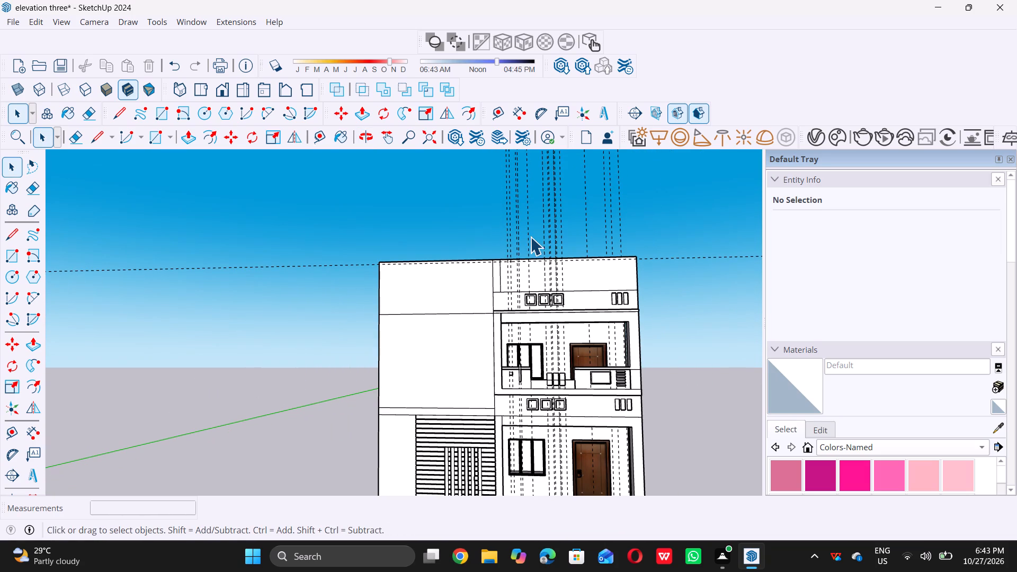
{"action": "scroll", "coordinate": [497, 352], "scroll_direction": "up", "scroll_amount": 4}
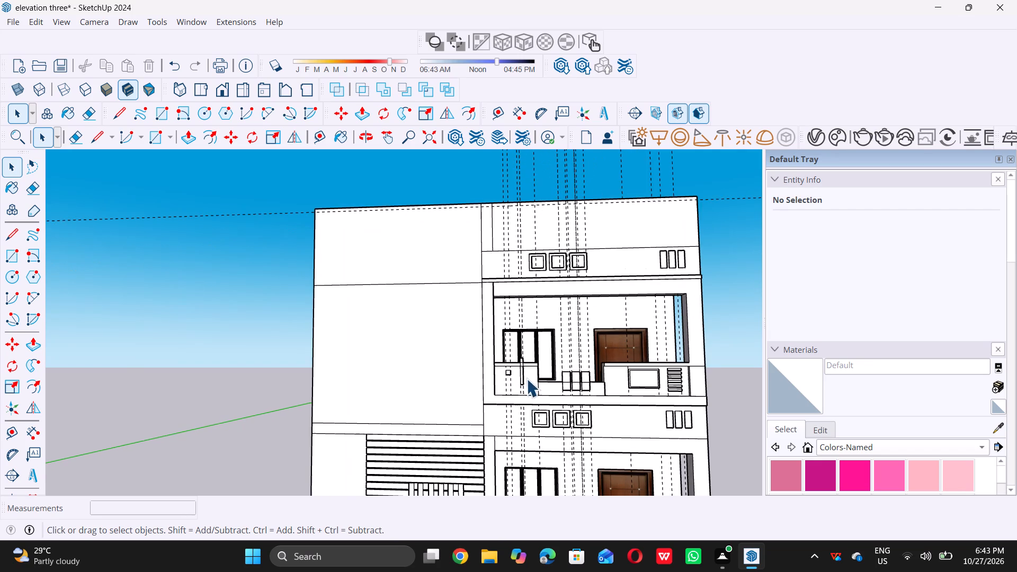
{"action": "scroll", "coordinate": [538, 204], "scroll_direction": "up", "scroll_amount": 5}
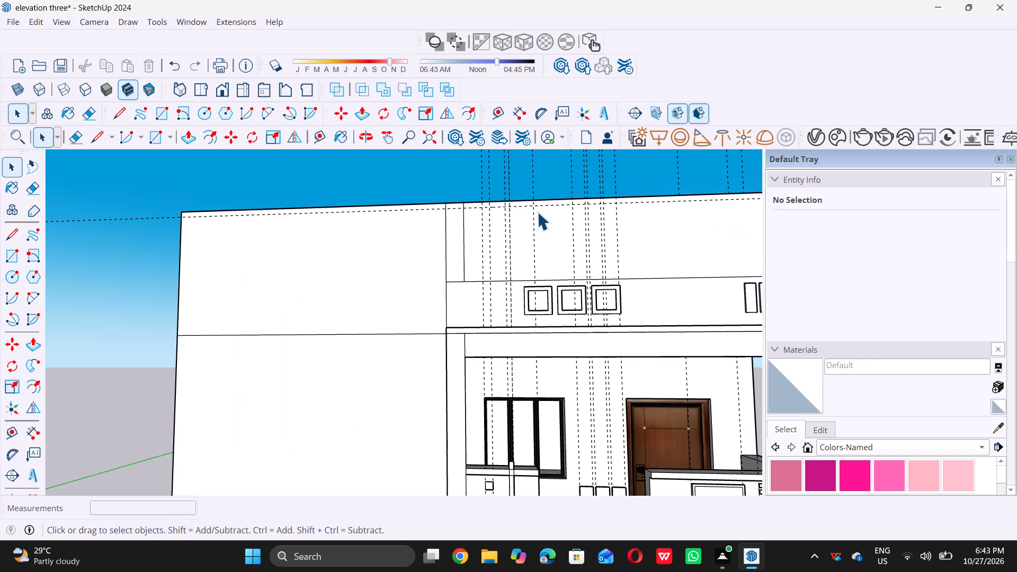
{"action": "key", "text": "r"}
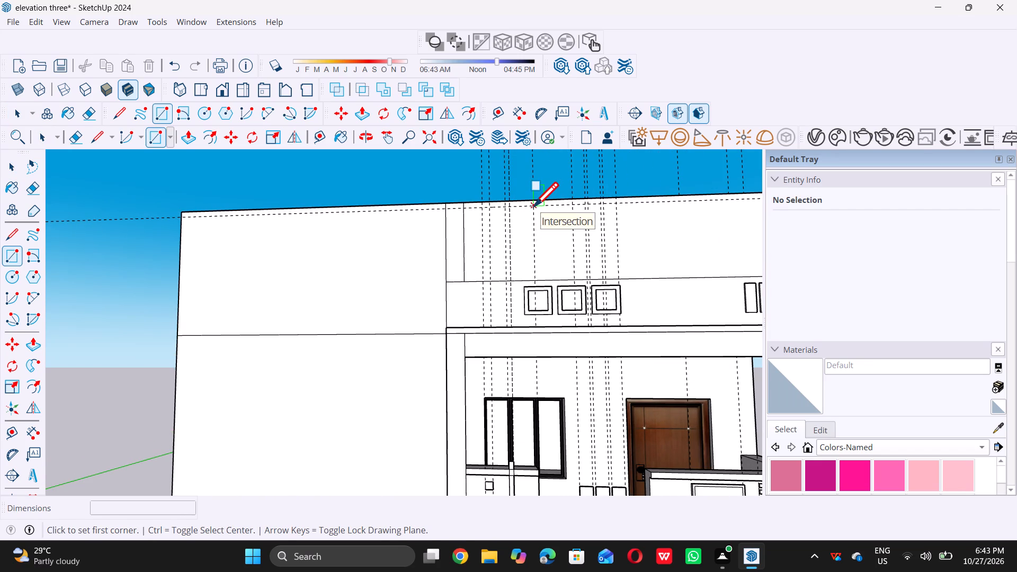
{"action": "left_click", "coordinate": [534, 206]}
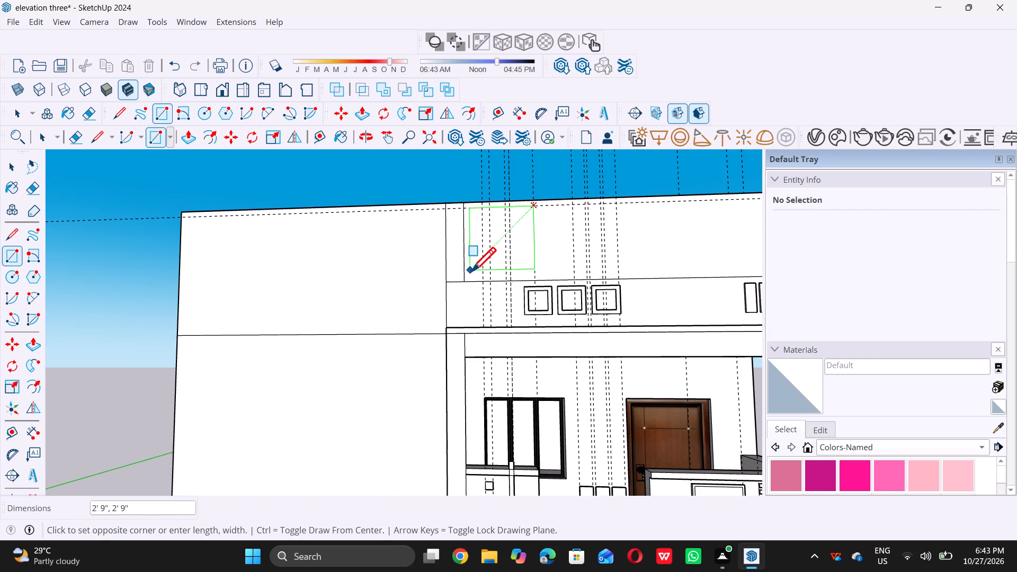
{"action": "left_click", "coordinate": [466, 279]}
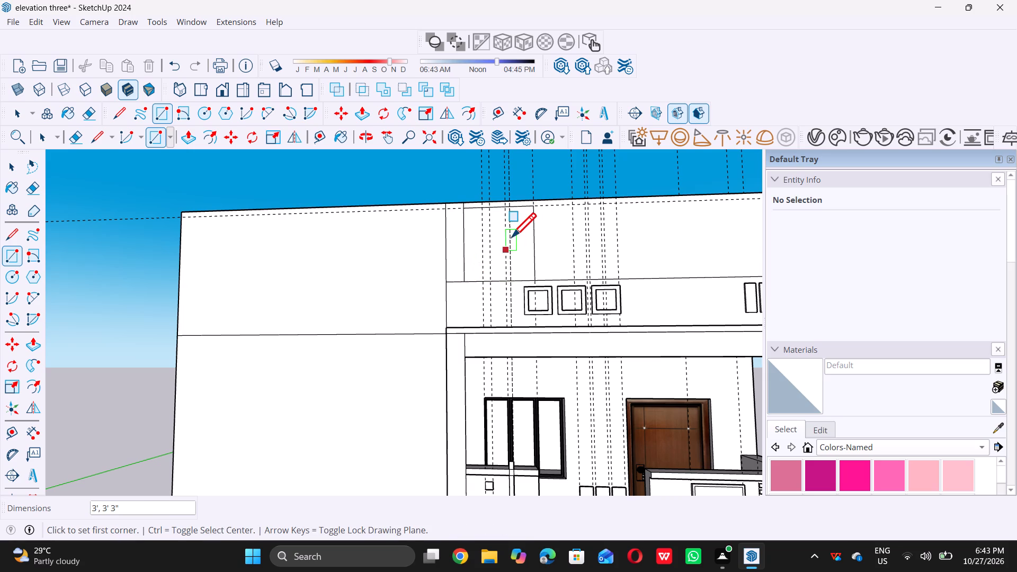
Draw a narrow vertical bar rectangle, 2 1/4" wide and about 2' 7" tall, between its two guides, straddling the parapet's top edge.
{"action": "scroll", "coordinate": [505, 234], "scroll_direction": "down", "scroll_amount": 5}
{"action": "scroll", "coordinate": [495, 245], "scroll_direction": "up", "scroll_amount": 2}
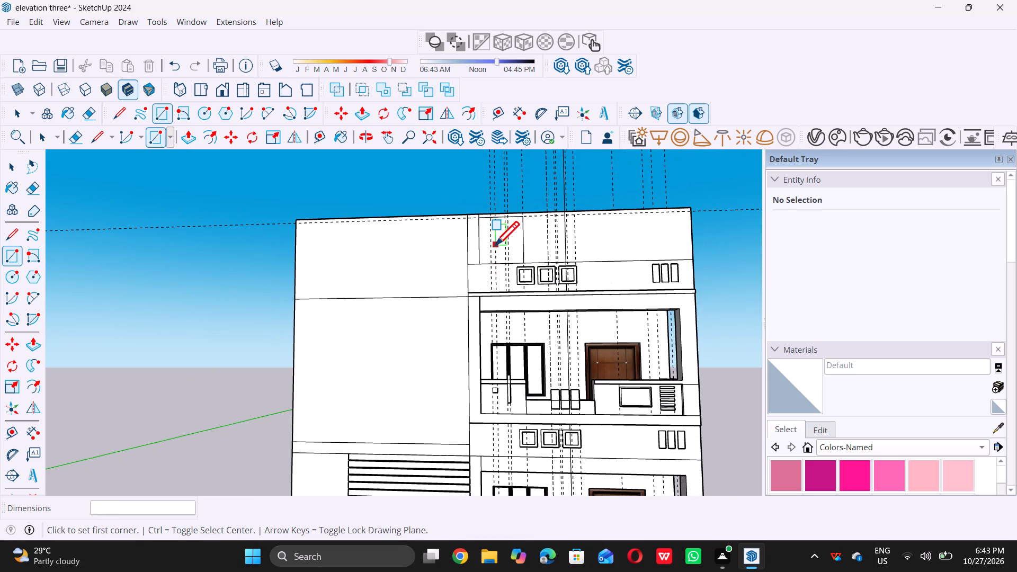
{"action": "scroll", "coordinate": [495, 245], "scroll_direction": "up", "scroll_amount": 2}
{"action": "scroll", "coordinate": [503, 240], "scroll_direction": "down", "scroll_amount": 4}
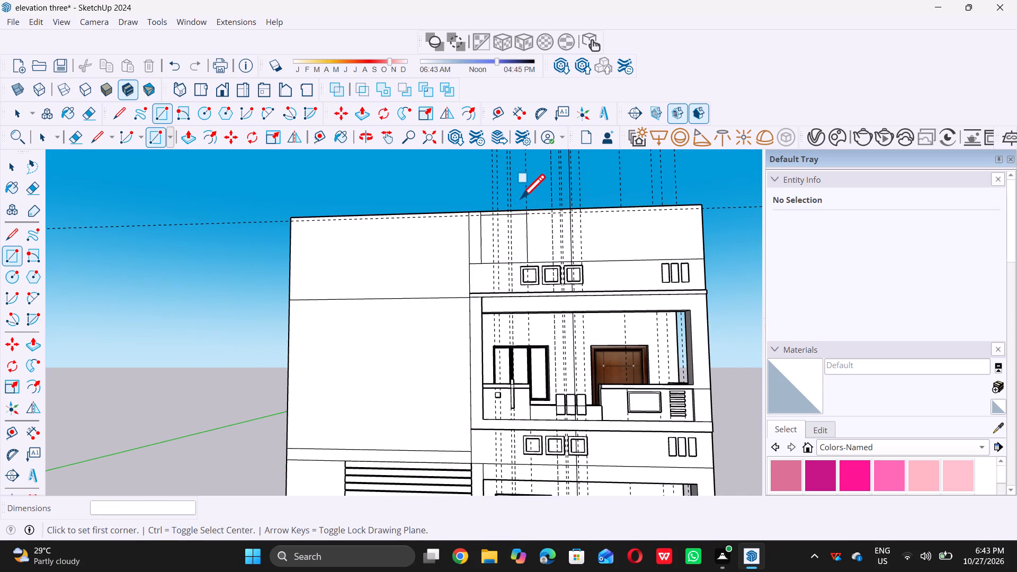
{"action": "middle_click_drag", "start_coordinate": [496, 216], "coordinate": [510, 208]}
{"action": "scroll", "coordinate": [512, 205], "scroll_direction": "up", "scroll_amount": 2}
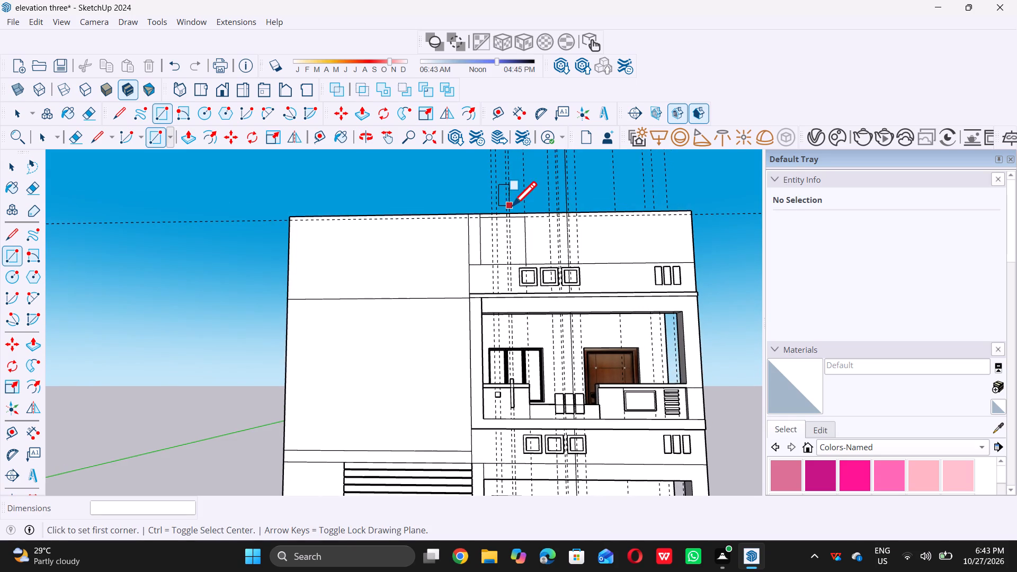
{"action": "scroll", "coordinate": [512, 205], "scroll_direction": "up", "scroll_amount": 9}
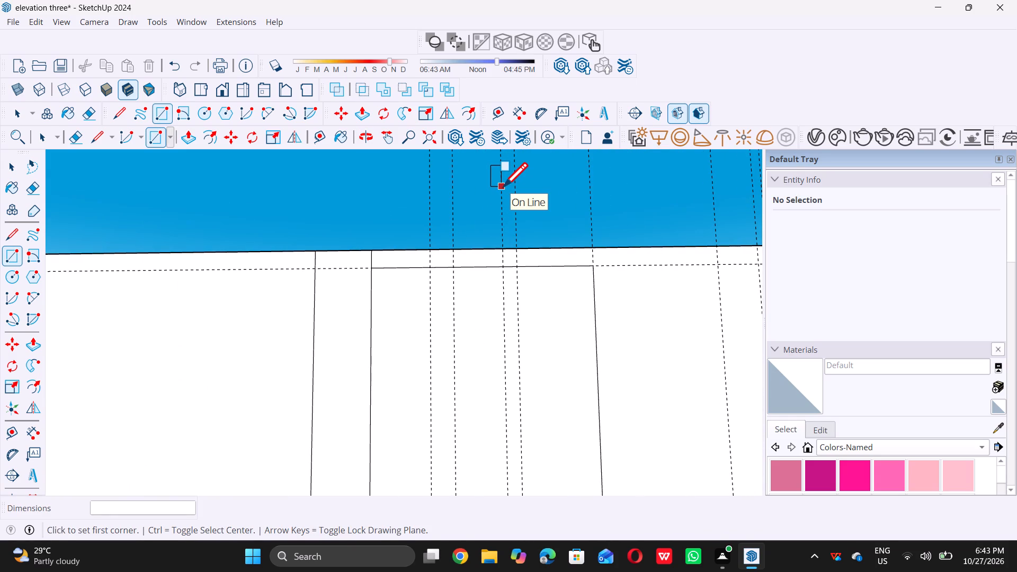
{"action": "left_click", "coordinate": [503, 186]}
{"action": "scroll", "coordinate": [507, 210], "scroll_direction": "down", "scroll_amount": 5}
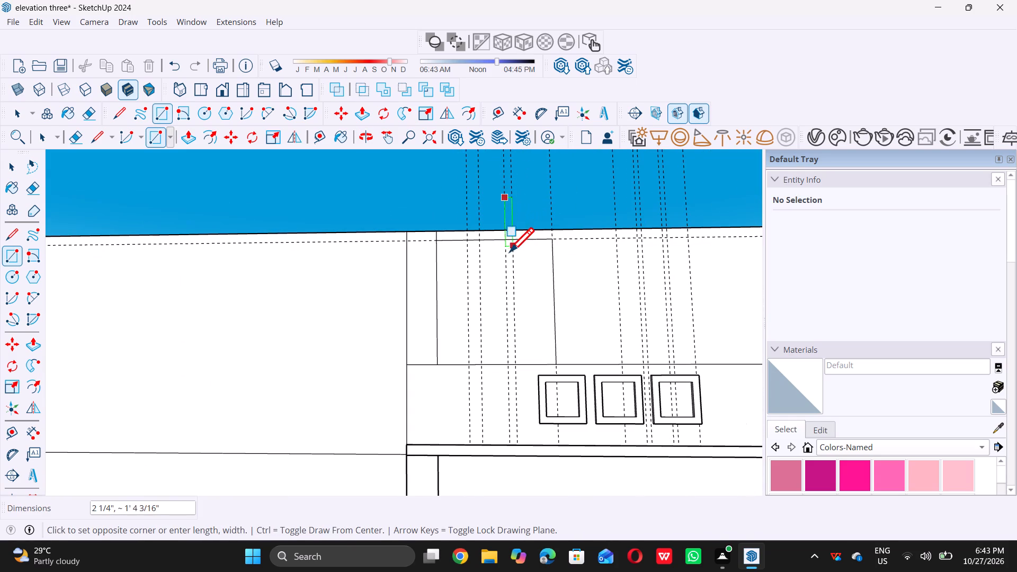
{"action": "left_click", "coordinate": [512, 297]}
Draw a small rectangle about 4" wide between the two leftmost vertical guides, inside the parapet's left rectangle.
{"action": "scroll", "coordinate": [518, 289], "scroll_direction": "down", "scroll_amount": 10}
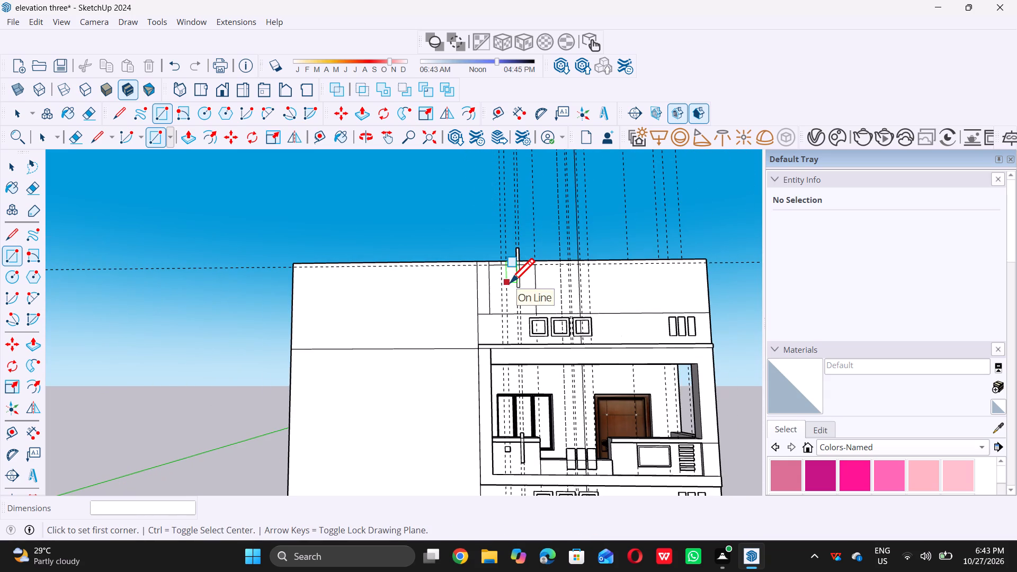
{"action": "scroll", "coordinate": [497, 292], "scroll_direction": "up", "scroll_amount": 5}
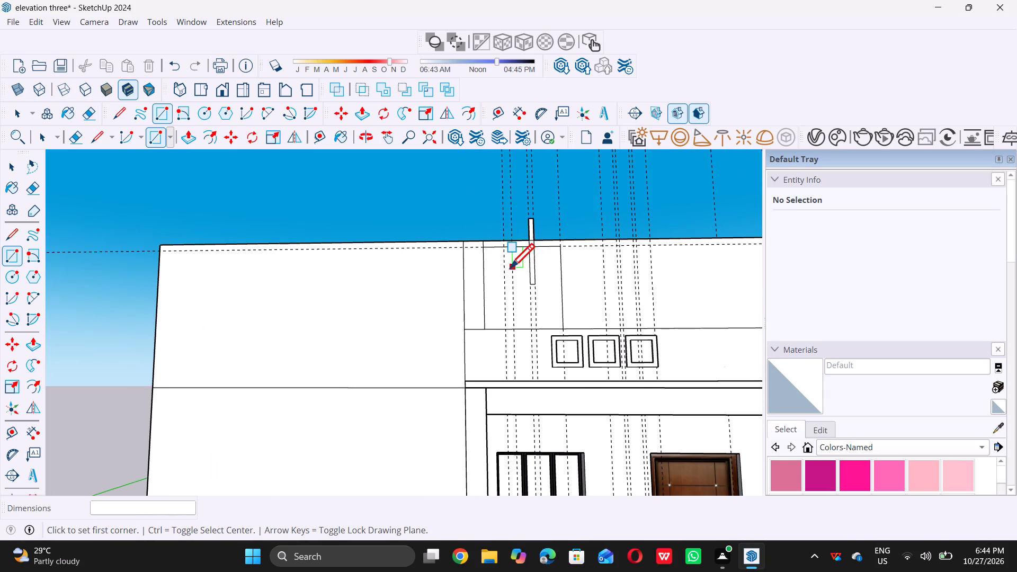
{"action": "scroll", "coordinate": [506, 266], "scroll_direction": "down", "scroll_amount": 5}
{"action": "scroll", "coordinate": [505, 268], "scroll_direction": "up", "scroll_amount": 8}
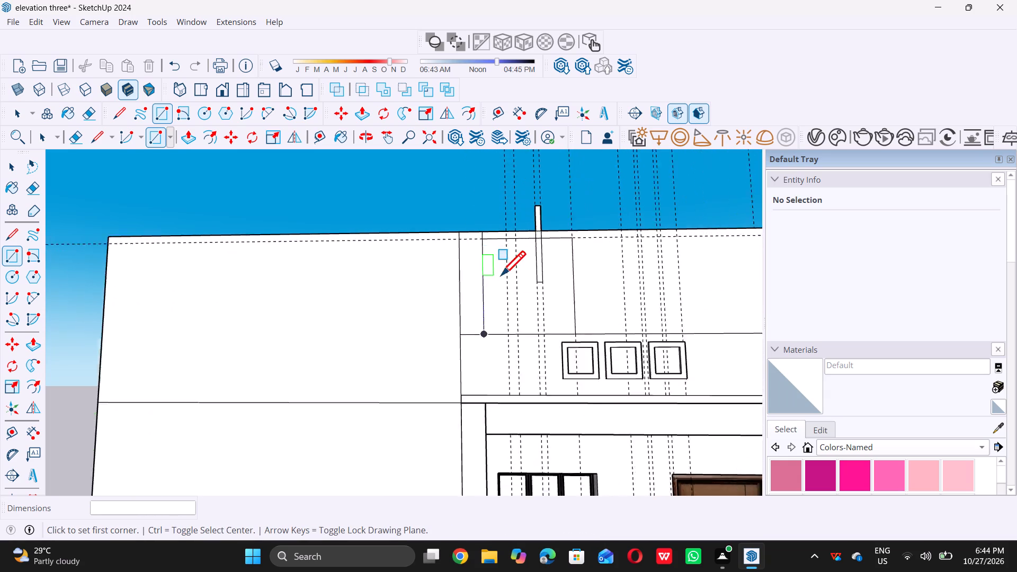
{"action": "scroll", "coordinate": [501, 275], "scroll_direction": "up", "scroll_amount": 5}
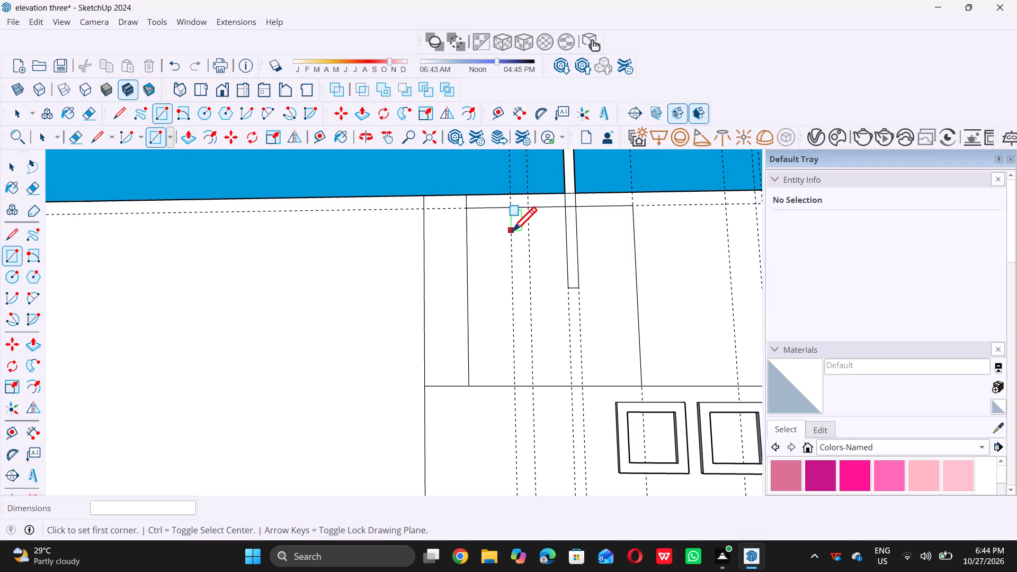
{"action": "left_click", "coordinate": [512, 231]}
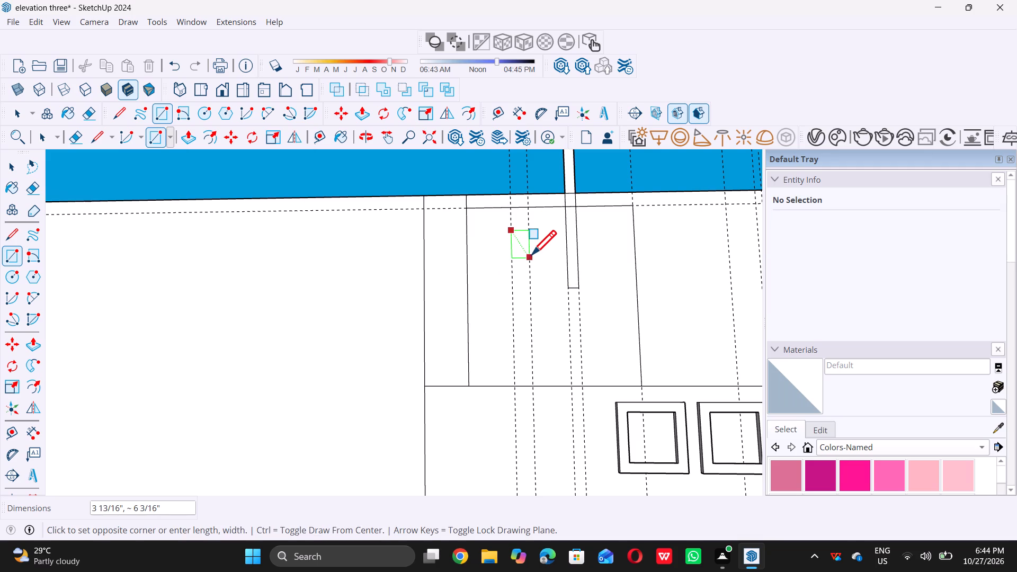
{"action": "left_click", "coordinate": [532, 254]}
{"action": "scroll", "coordinate": [527, 254], "scroll_direction": "down", "scroll_amount": 6}
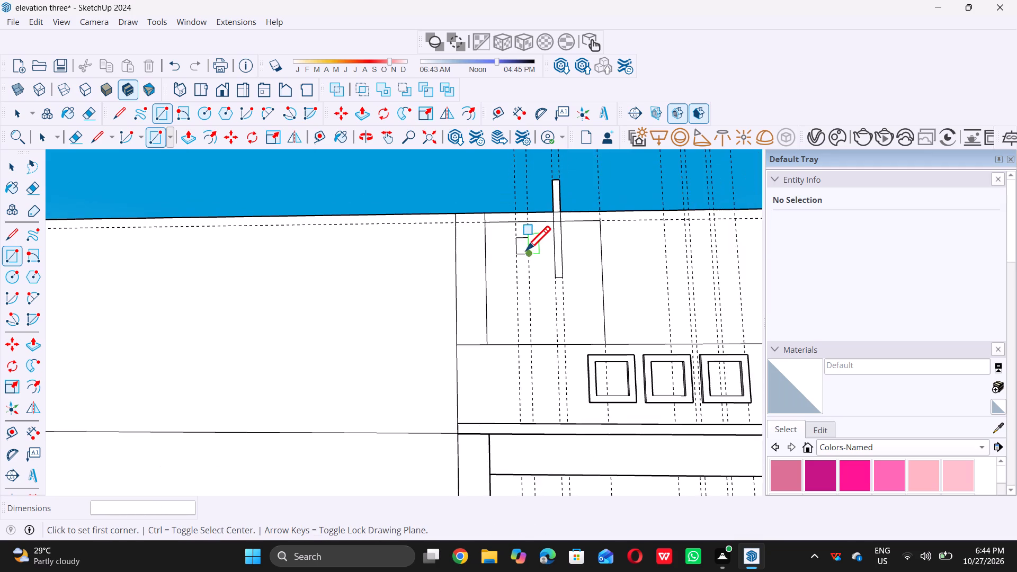
{"action": "scroll", "coordinate": [526, 250], "scroll_direction": "down", "scroll_amount": 9}
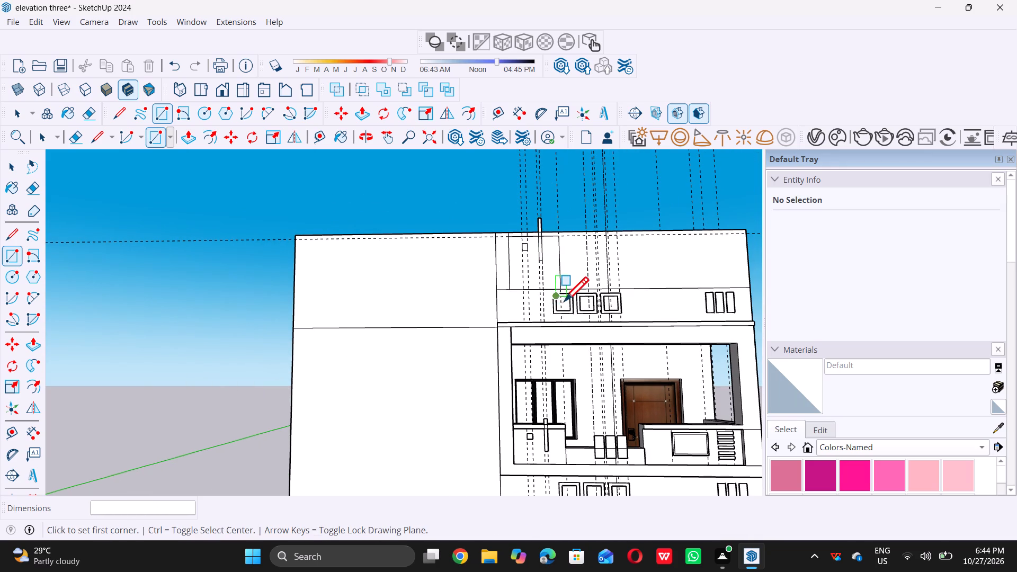
{"action": "key", "text": "space"}
Draw the first of three tall rectangles, about 6 5/16" by 2' 6 1/4", between guides in the parapet's middle, straddling its top edge.
{"action": "scroll", "coordinate": [592, 266], "scroll_direction": "down", "scroll_amount": 1}
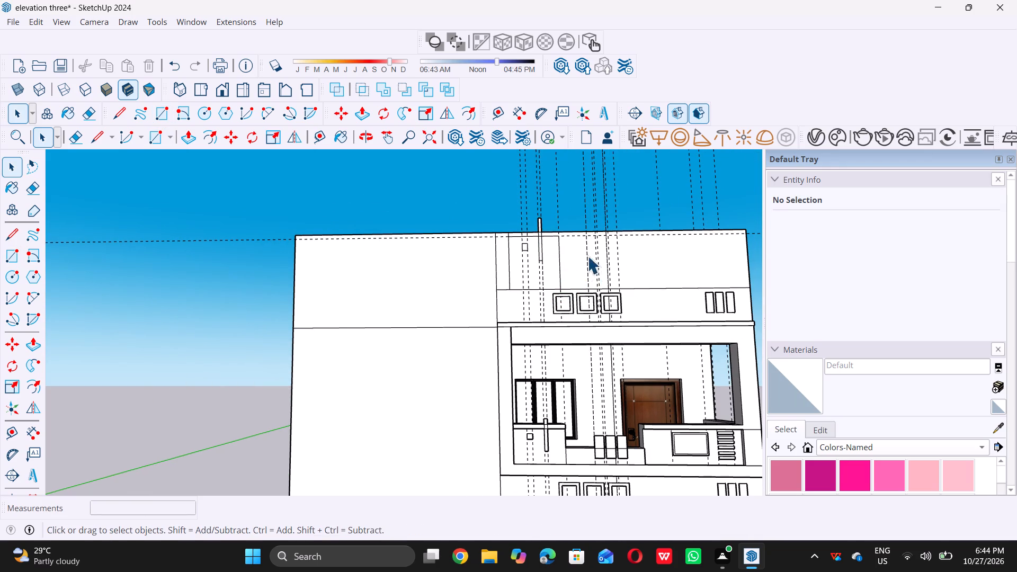
{"action": "scroll", "coordinate": [587, 256], "scroll_direction": "down", "scroll_amount": 2}
{"action": "middle_click_drag", "start_coordinate": [596, 271], "coordinate": [577, 279]}
{"action": "scroll", "coordinate": [575, 276], "scroll_direction": "down", "scroll_amount": 5}
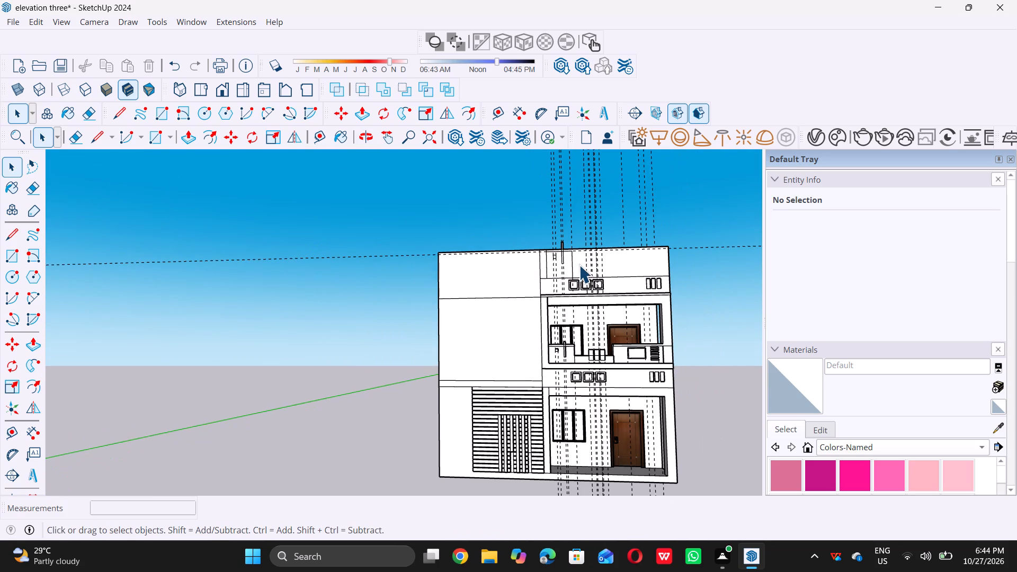
{"action": "middle_click_drag", "start_coordinate": [585, 262], "coordinate": [578, 262]}
{"action": "scroll", "coordinate": [649, 276], "scroll_direction": "up", "scroll_amount": 5}
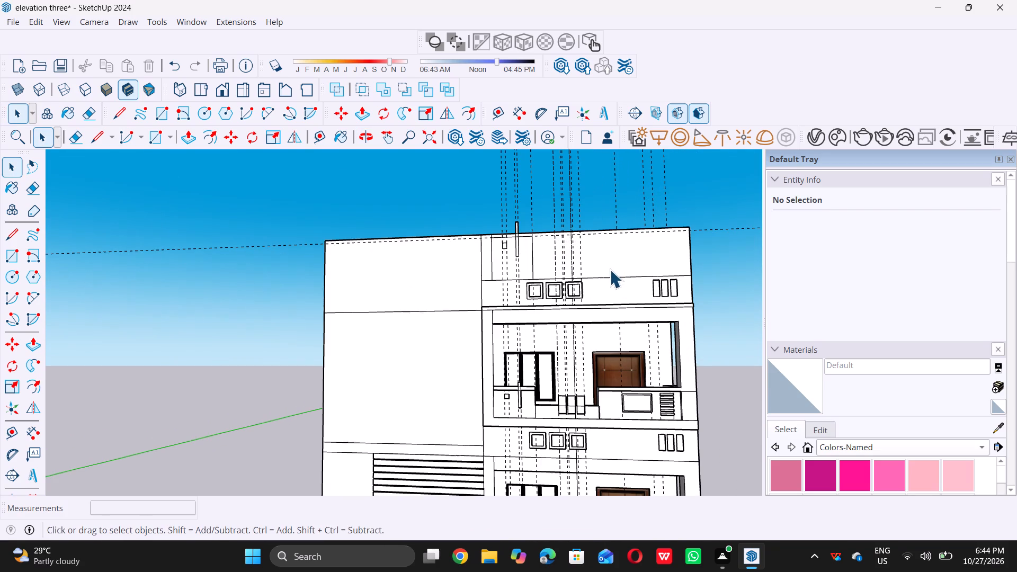
{"action": "middle_click_drag", "start_coordinate": [550, 251], "coordinate": [558, 251]}
{"action": "scroll", "coordinate": [577, 252], "scroll_direction": "up", "scroll_amount": 9}
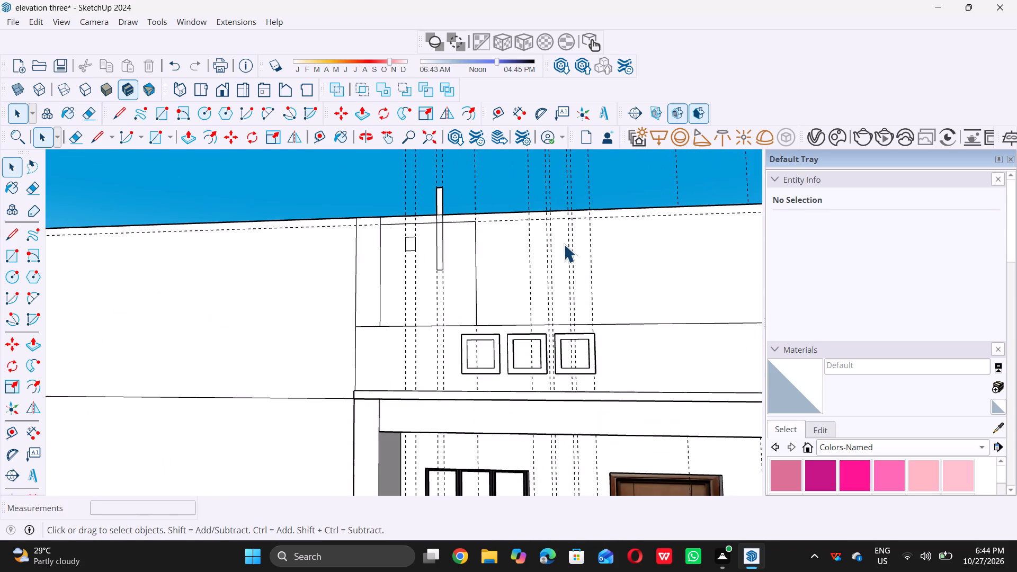
{"action": "scroll", "coordinate": [562, 245], "scroll_direction": "up", "scroll_amount": 5}
{"action": "key", "text": "r"}
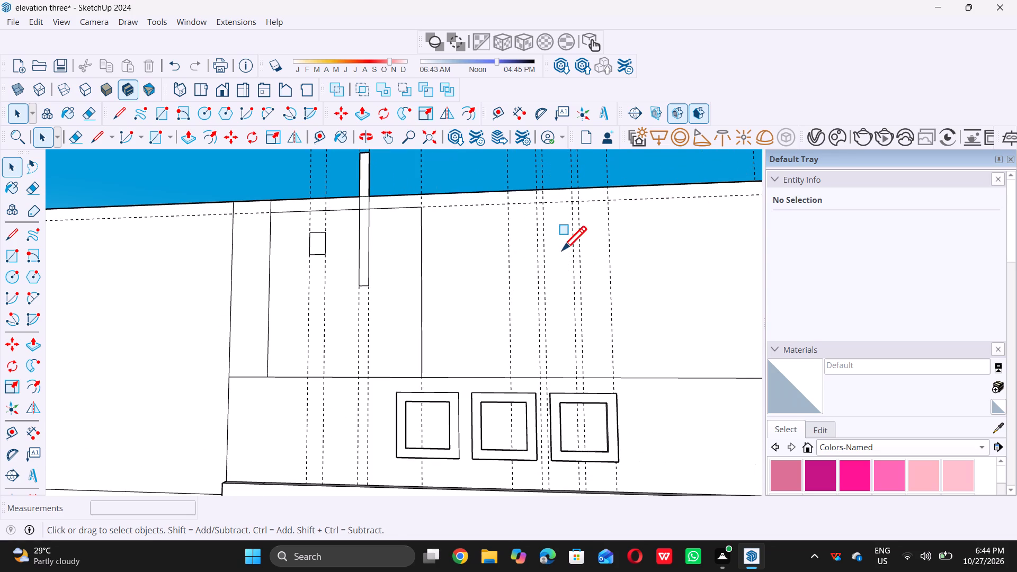
{"action": "scroll", "coordinate": [561, 255], "scroll_direction": "down", "scroll_amount": 9}
{"action": "middle_click_drag", "start_coordinate": [557, 267], "coordinate": [579, 263]}
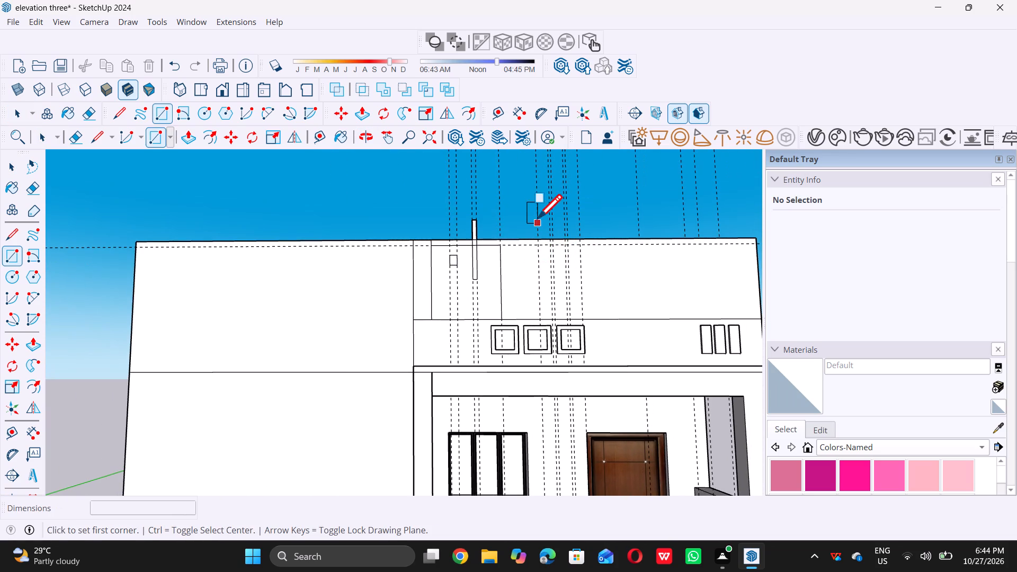
{"action": "scroll", "coordinate": [539, 216], "scroll_direction": "up", "scroll_amount": 6}
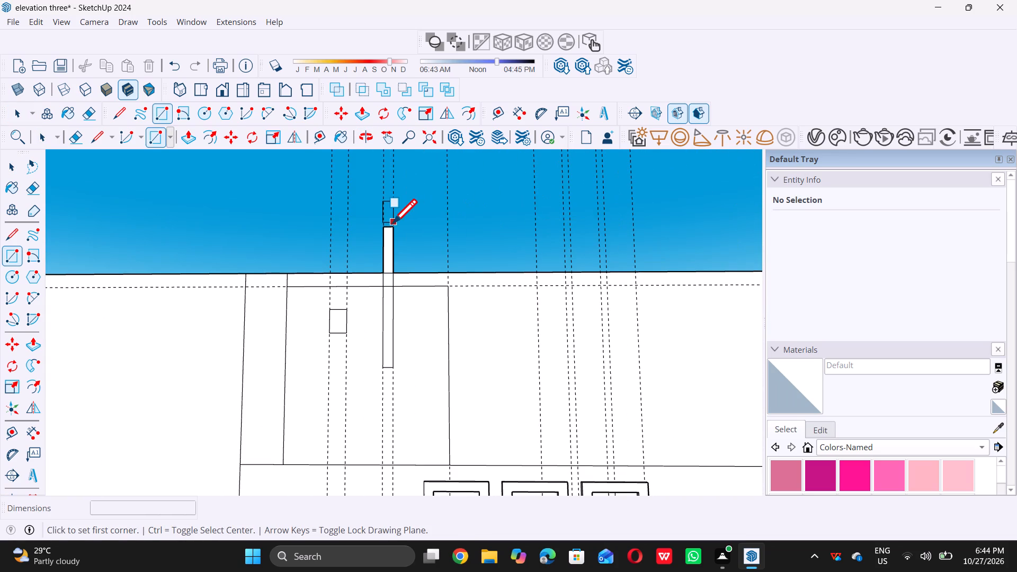
{"action": "left_click", "coordinate": [536, 225]}
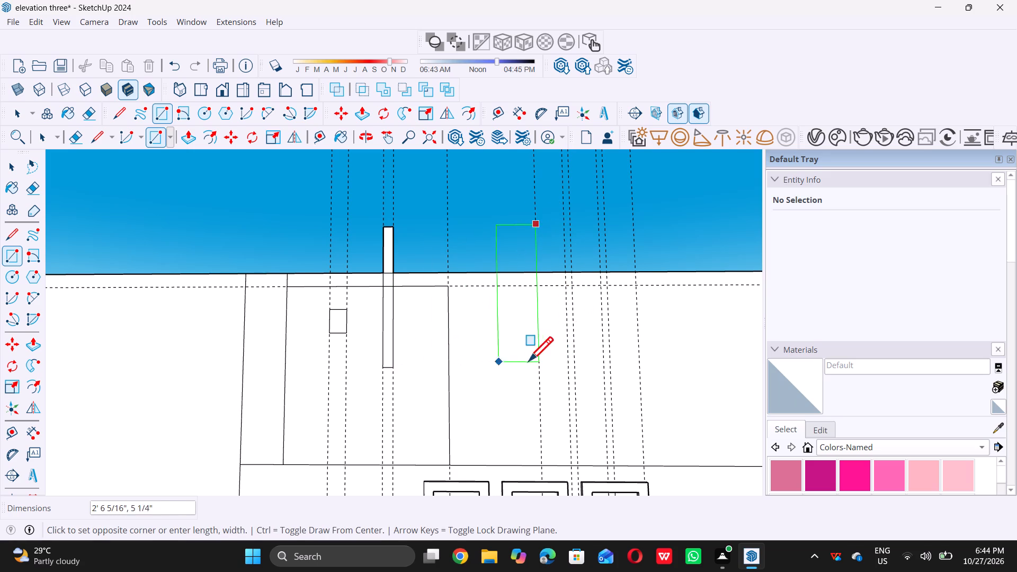
{"action": "left_click", "coordinate": [571, 360]}
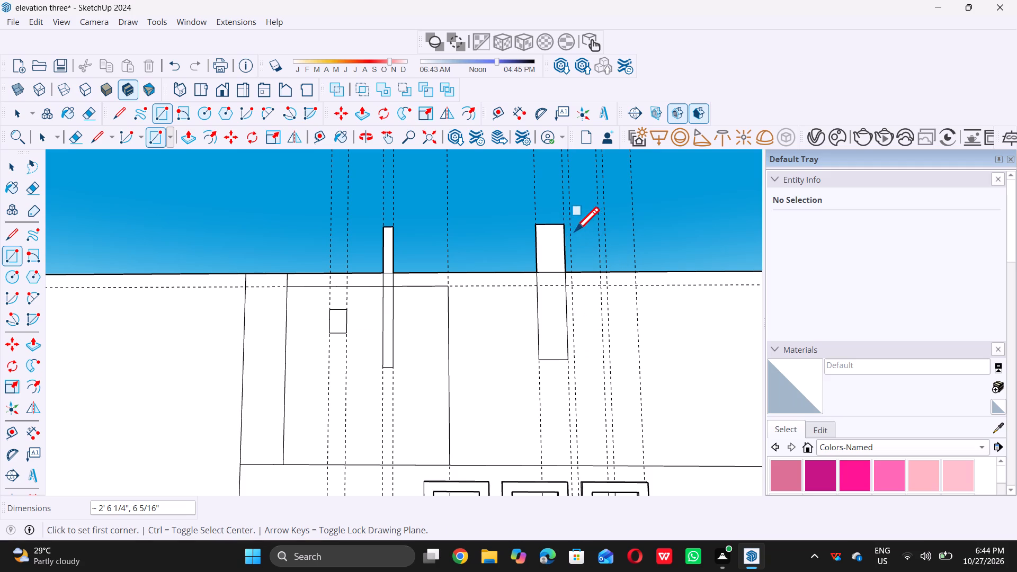
Draw the second tall rectangle, about 6 5/16" by 2' 6 1/4", between guides beside the first one on the parapet's middle.
{"action": "scroll", "coordinate": [575, 226], "scroll_direction": "up", "scroll_amount": 4}
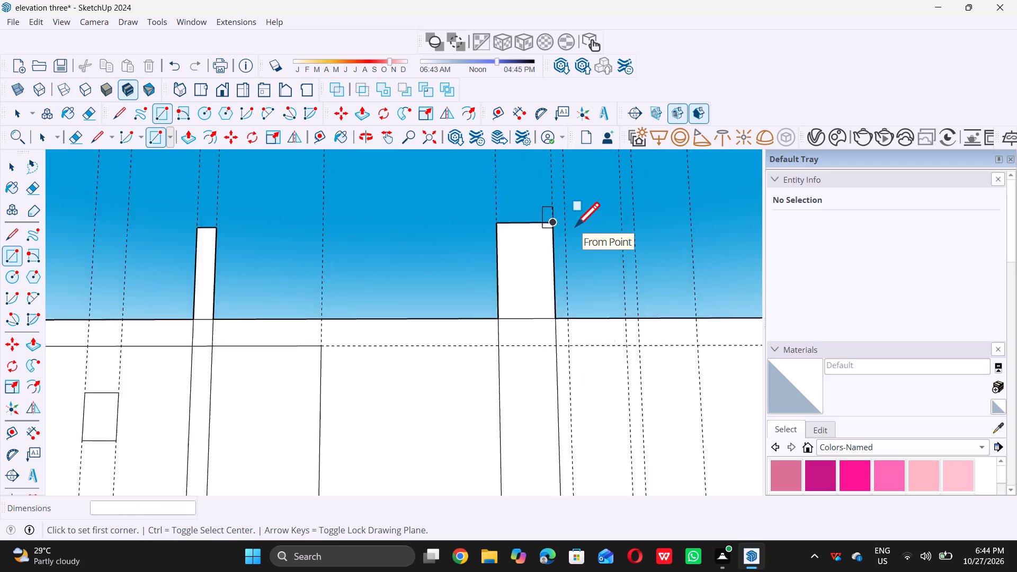
{"action": "left_click", "coordinate": [563, 220]}
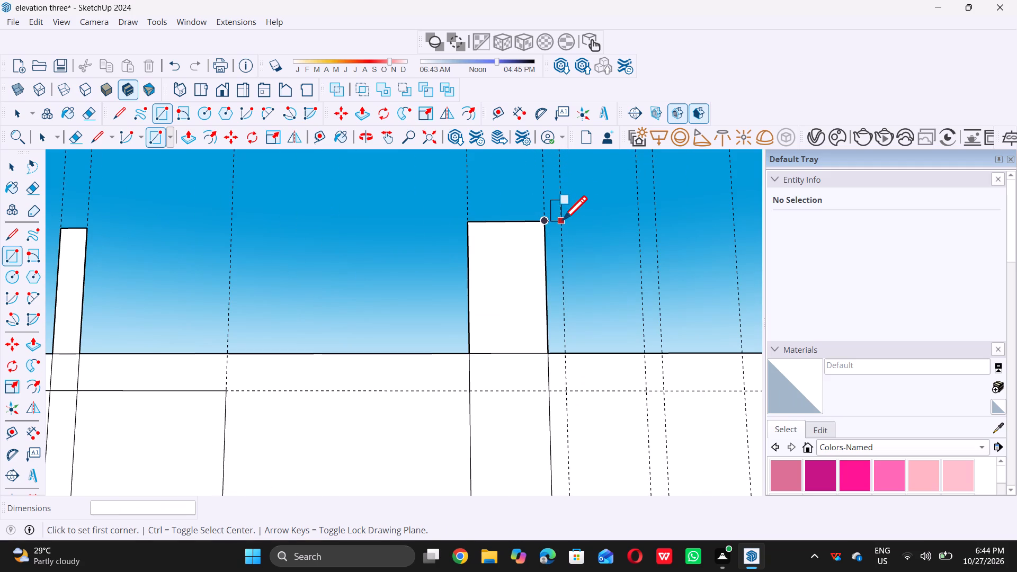
{"action": "scroll", "coordinate": [563, 218], "scroll_direction": "down", "scroll_amount": 10}
{"action": "scroll", "coordinate": [580, 280], "scroll_direction": "up", "scroll_amount": 4}
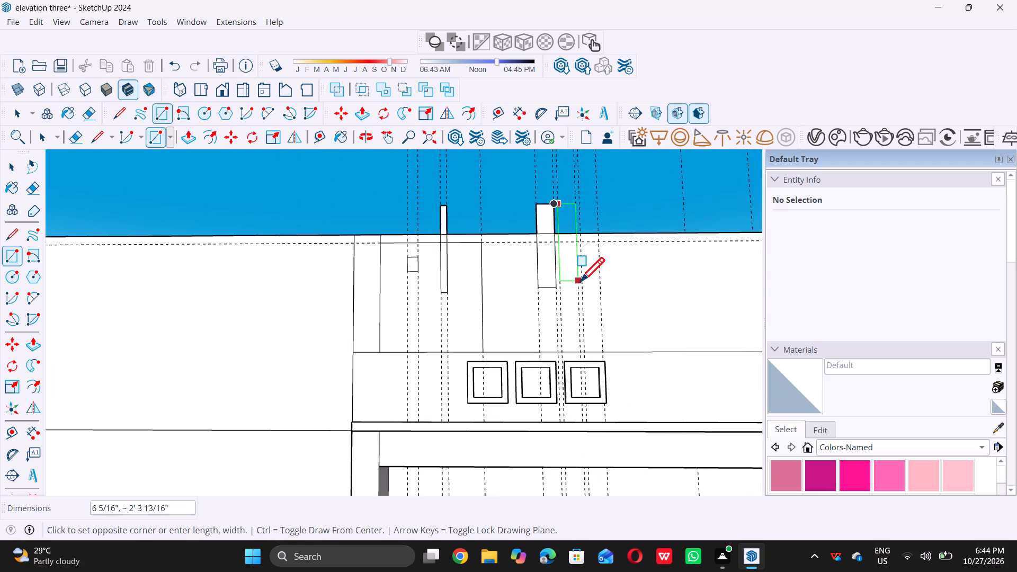
{"action": "scroll", "coordinate": [580, 281], "scroll_direction": "up", "scroll_amount": 4}
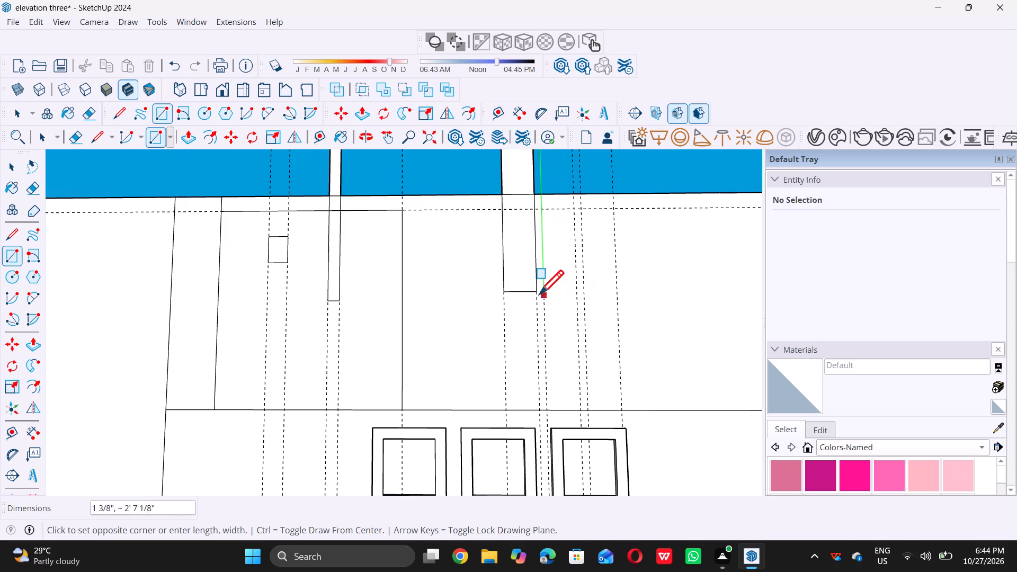
{"action": "left_click", "coordinate": [578, 291]}
Draw the third tall rectangle, about 6 5/16" by 2' 6 1/4", between the following pair of guides, level with the other two.
{"action": "left_click", "coordinate": [585, 290]}
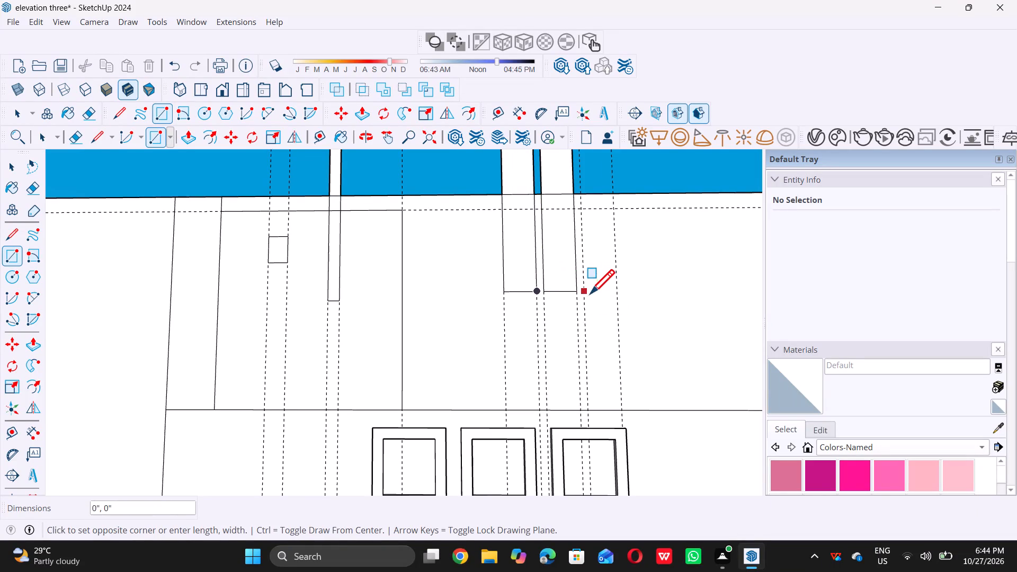
{"action": "scroll", "coordinate": [615, 299], "scroll_direction": "down", "scroll_amount": 11}
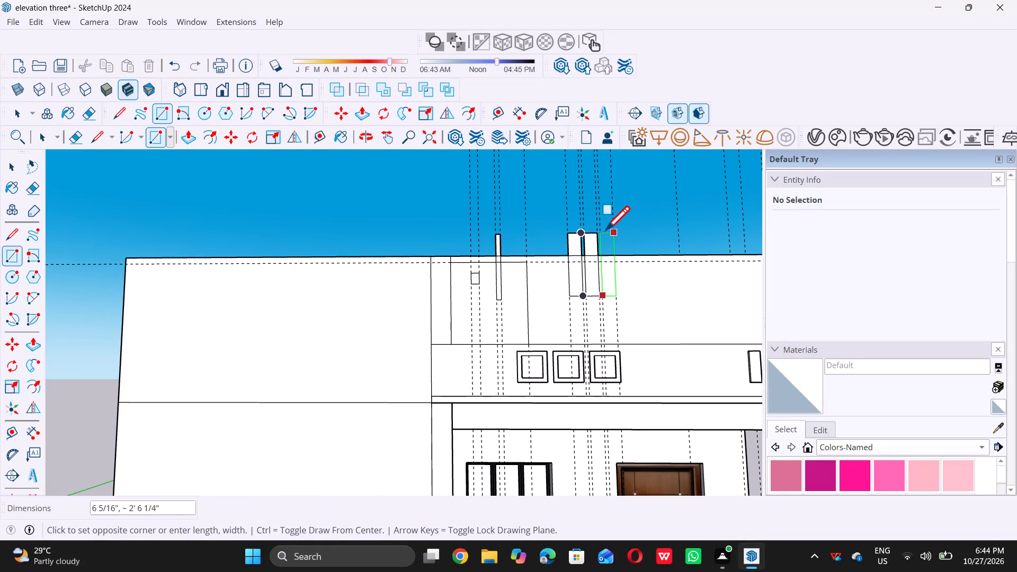
{"action": "left_click", "coordinate": [613, 234]}
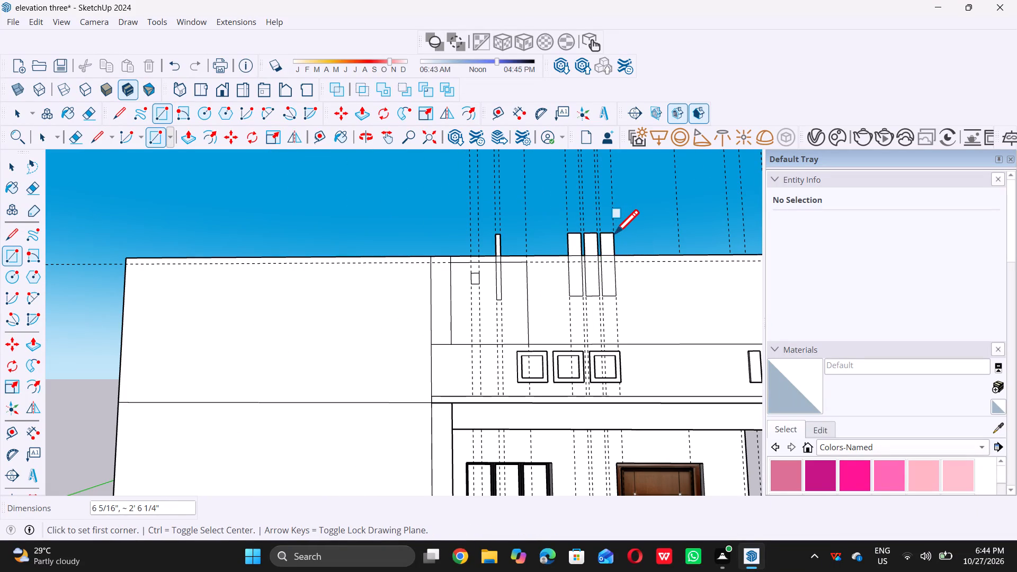
{"action": "key", "text": "space"}
Place a vertical guide beside the edge where the upper balcony's low middle wall meets the taller right wall.
{"action": "scroll", "coordinate": [604, 249], "scroll_direction": "down", "scroll_amount": 10}
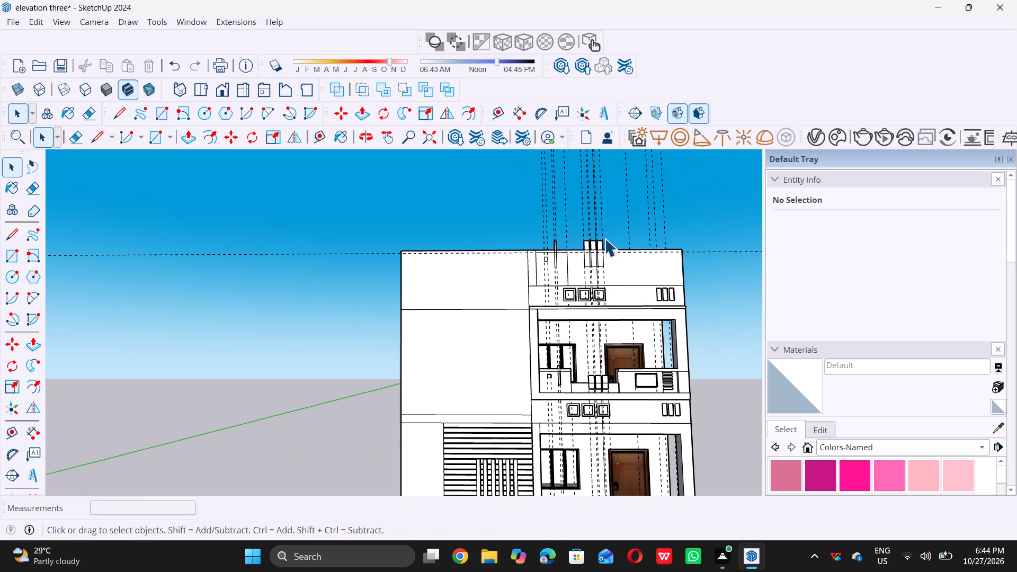
{"action": "scroll", "coordinate": [604, 237], "scroll_direction": "down", "scroll_amount": 5}
{"action": "middle_click_drag", "start_coordinate": [587, 253], "coordinate": [598, 274]}
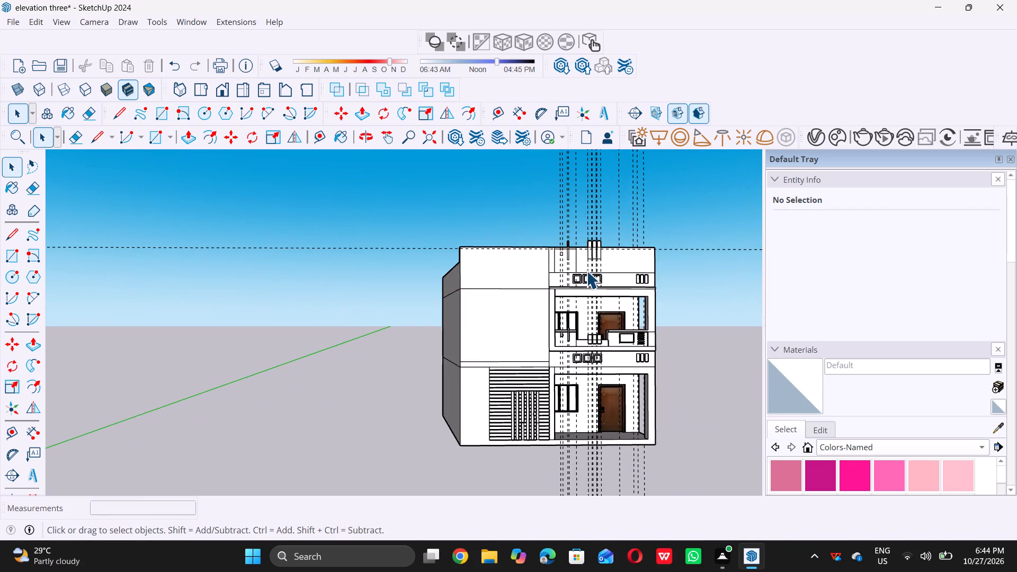
{"action": "scroll", "coordinate": [586, 270], "scroll_direction": "down", "scroll_amount": 5}
{"action": "scroll", "coordinate": [604, 303], "scroll_direction": "up", "scroll_amount": 14}
{"action": "scroll", "coordinate": [596, 300], "scroll_direction": "down", "scroll_amount": 2}
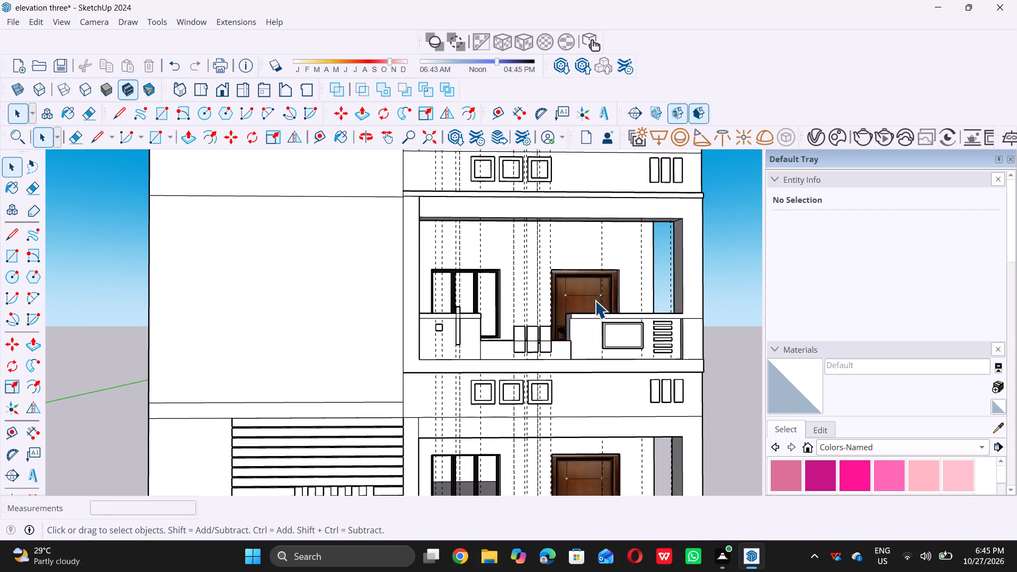
{"action": "scroll", "coordinate": [595, 300], "scroll_direction": "down", "scroll_amount": 5}
{"action": "middle_click_drag", "start_coordinate": [621, 287], "coordinate": [591, 280]}
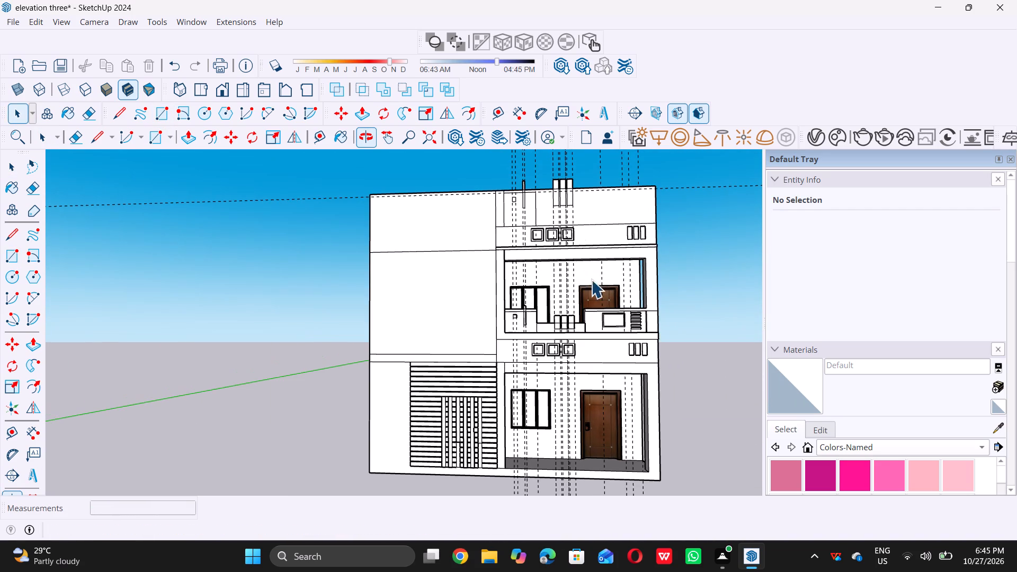
{"action": "scroll", "coordinate": [587, 333], "scroll_direction": "up", "scroll_amount": 20}
{"action": "scroll", "coordinate": [592, 320], "scroll_direction": "up", "scroll_amount": 2}
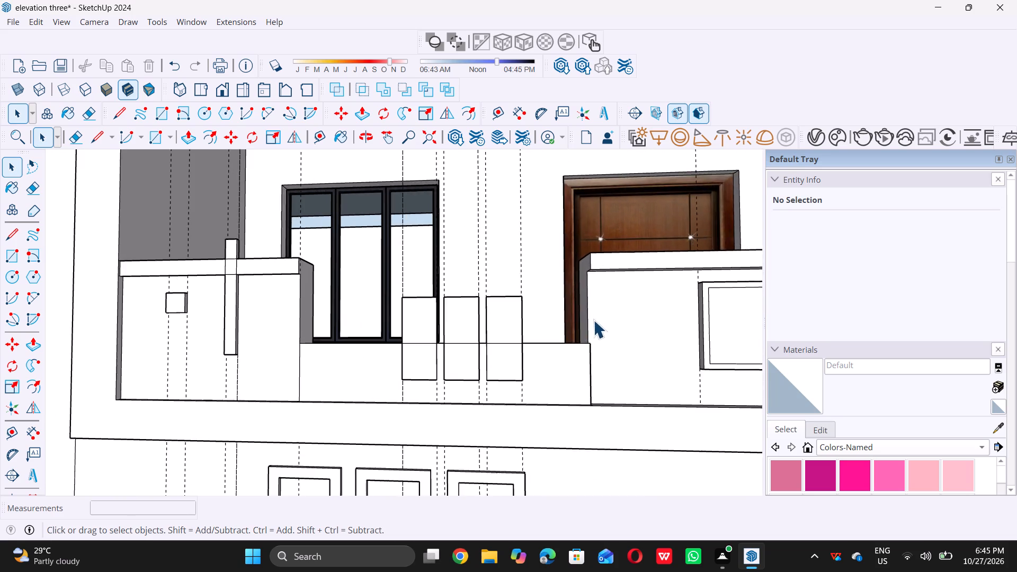
{"action": "scroll", "coordinate": [593, 320], "scroll_direction": "up", "scroll_amount": 3}
{"action": "middle_click_drag", "start_coordinate": [618, 331], "coordinate": [521, 325]}
{"action": "scroll", "coordinate": [521, 325], "scroll_direction": "up", "scroll_amount": 1}
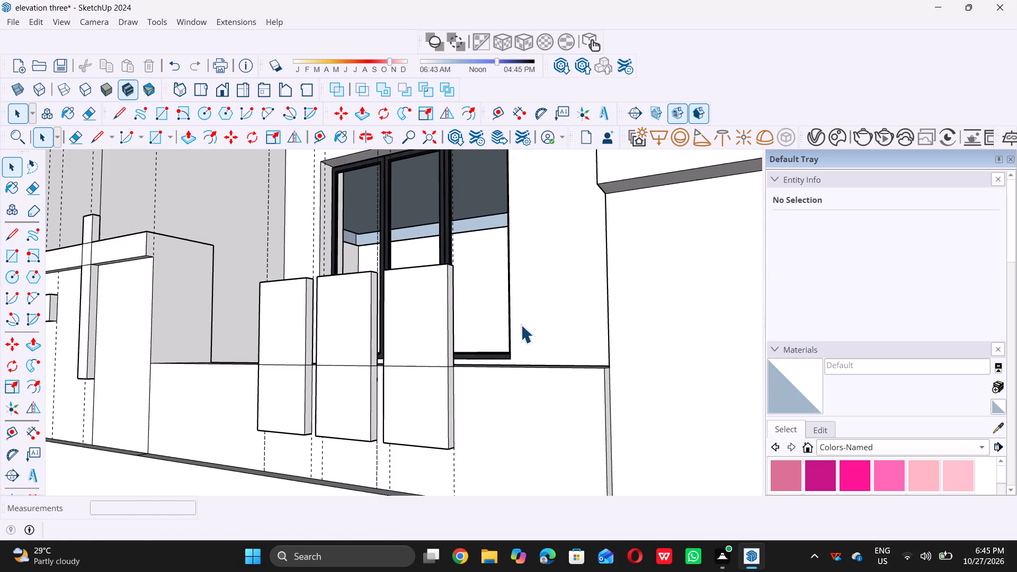
{"action": "key", "text": "t"}
{"action": "left_click", "coordinate": [607, 321]}
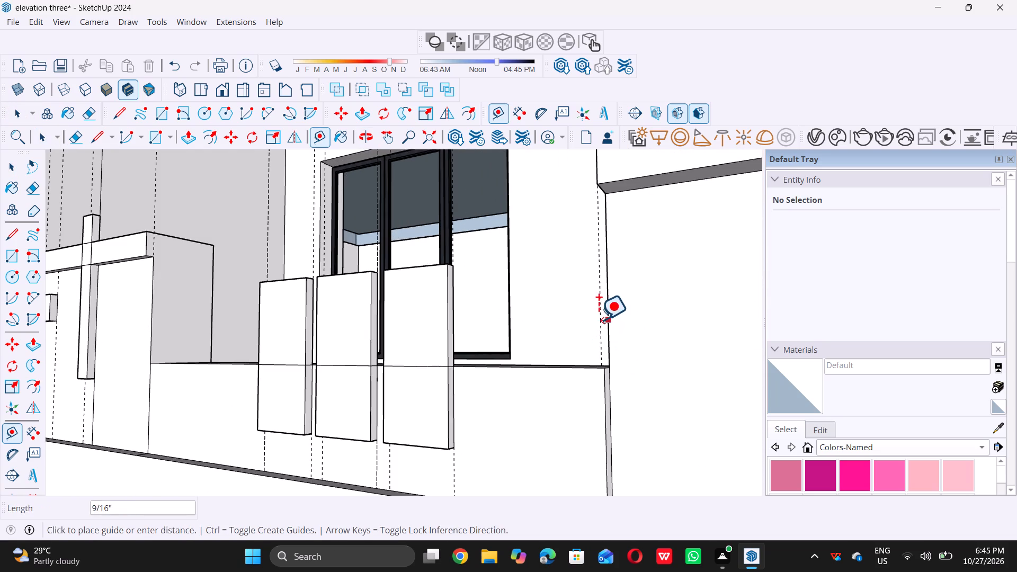
{"action": "left_click", "coordinate": [614, 324]}
{"action": "key", "text": "space"}
Place a vertical guide about 2' 7 5/16" from the third tall rectangle's right edge, following the projected balcony guide above the parapet.
{"action": "scroll", "coordinate": [612, 369], "scroll_direction": "down", "scroll_amount": 4}
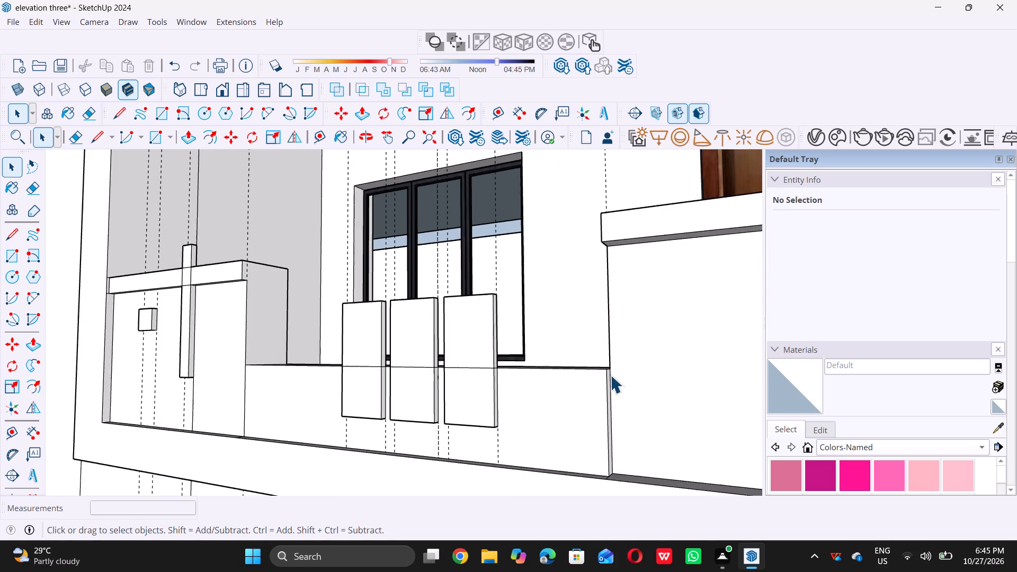
{"action": "scroll", "coordinate": [610, 375], "scroll_direction": "down", "scroll_amount": 20}
{"action": "scroll", "coordinate": [610, 375], "scroll_direction": "down", "scroll_amount": 16}
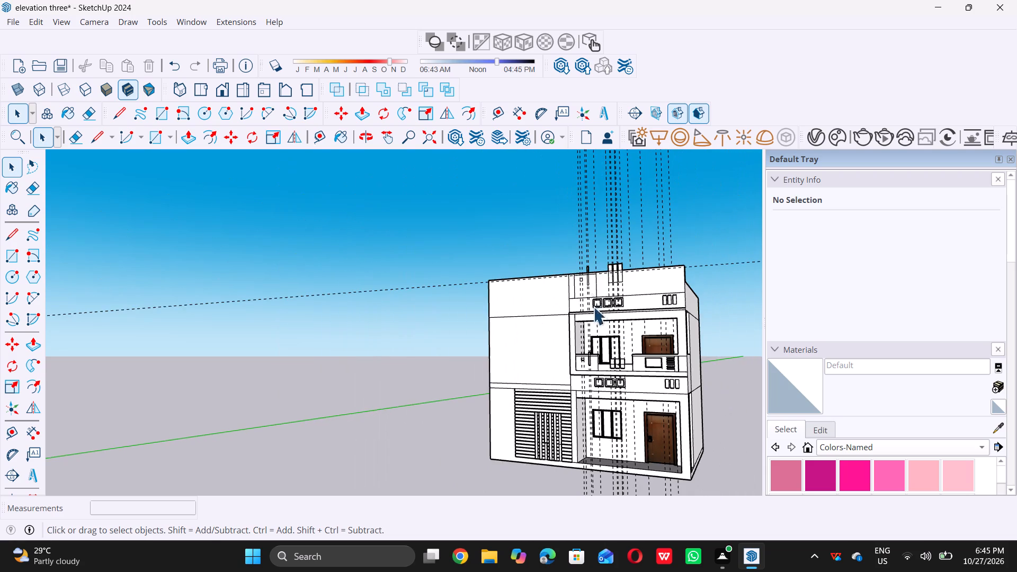
{"action": "middle_click_drag", "start_coordinate": [583, 272], "coordinate": [654, 265]}
{"action": "scroll", "coordinate": [627, 277], "scroll_direction": "up", "scroll_amount": 5}
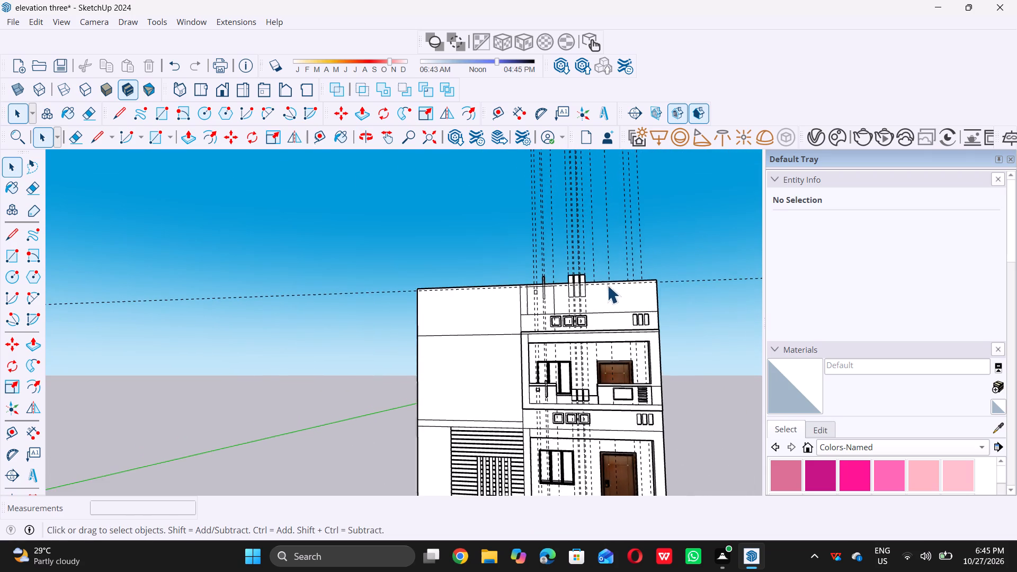
{"action": "scroll", "coordinate": [606, 285], "scroll_direction": "up", "scroll_amount": 11}
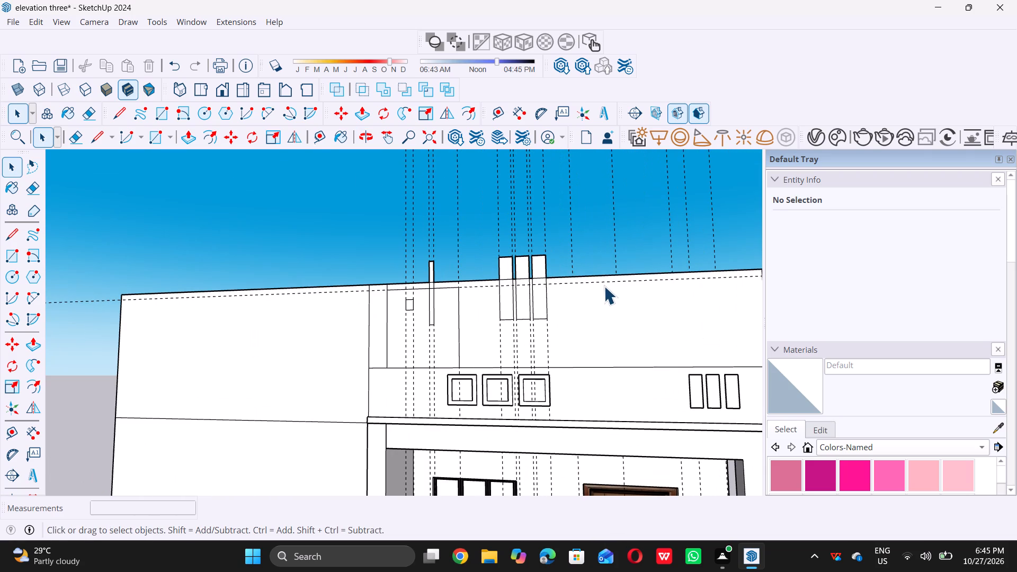
{"action": "middle_click_drag", "start_coordinate": [601, 289], "coordinate": [622, 293]}
{"action": "scroll", "coordinate": [622, 293], "scroll_direction": "up", "scroll_amount": 6}
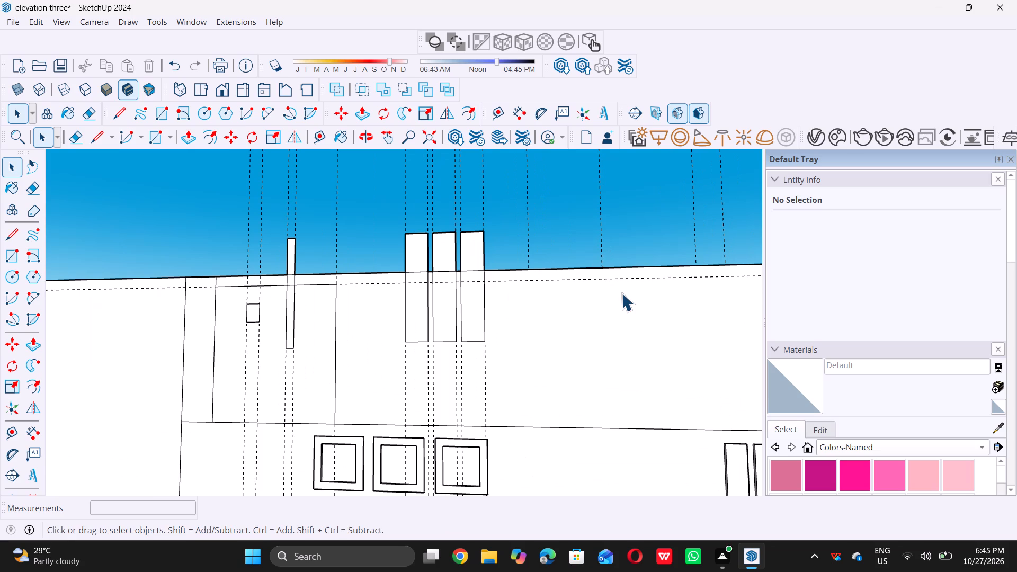
{"action": "key", "text": "t"}
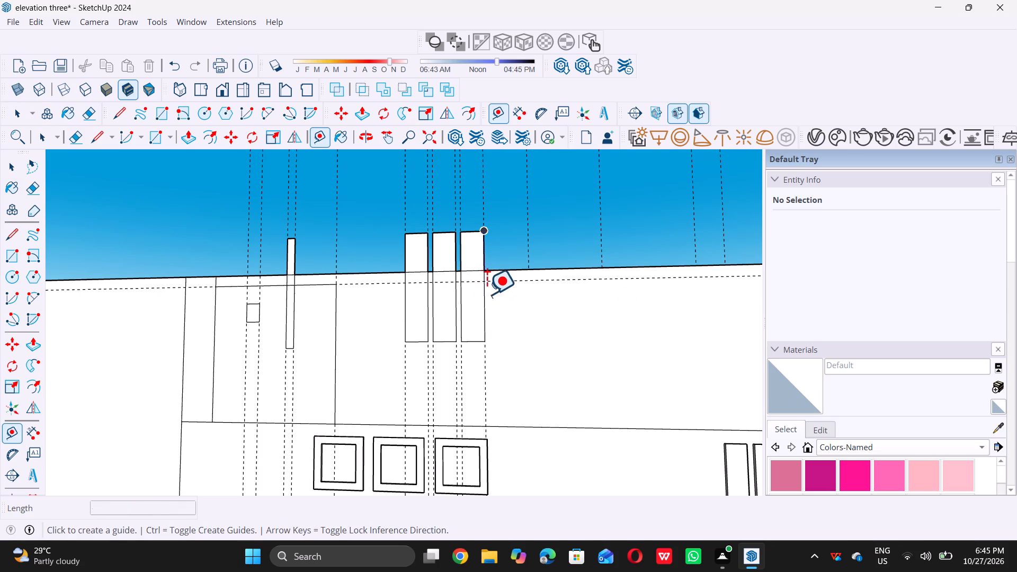
{"action": "left_click", "coordinate": [481, 298]}
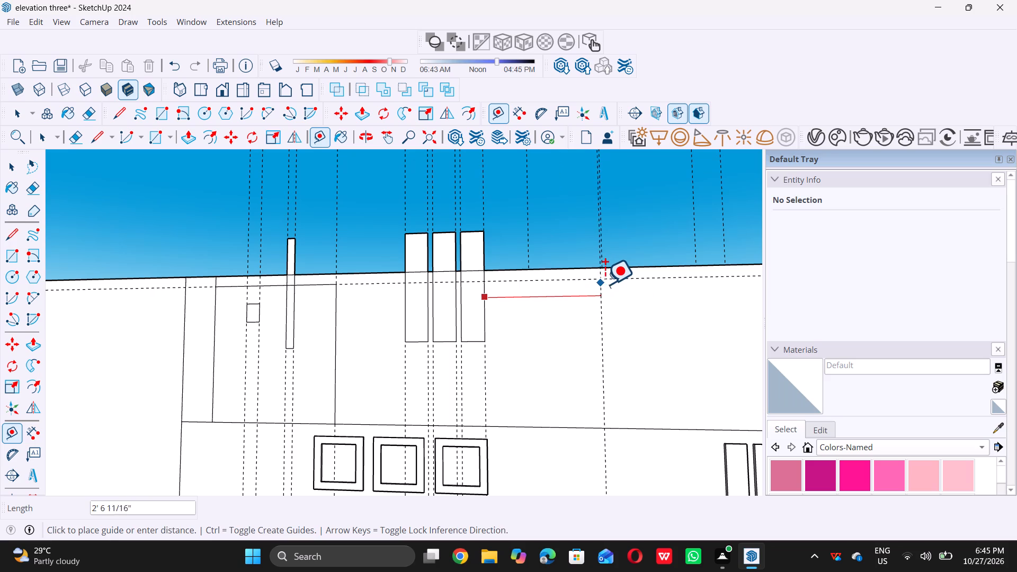
{"action": "scroll", "coordinate": [602, 285], "scroll_direction": "up", "scroll_amount": 4}
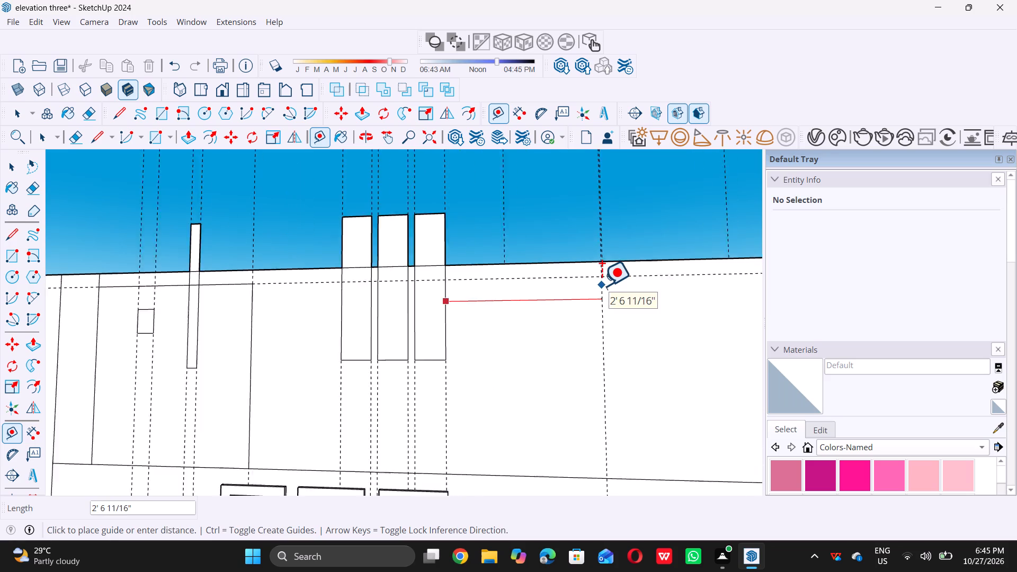
{"action": "scroll", "coordinate": [602, 285], "scroll_direction": "up", "scroll_amount": 3}
{"action": "left_click", "coordinate": [605, 243]}
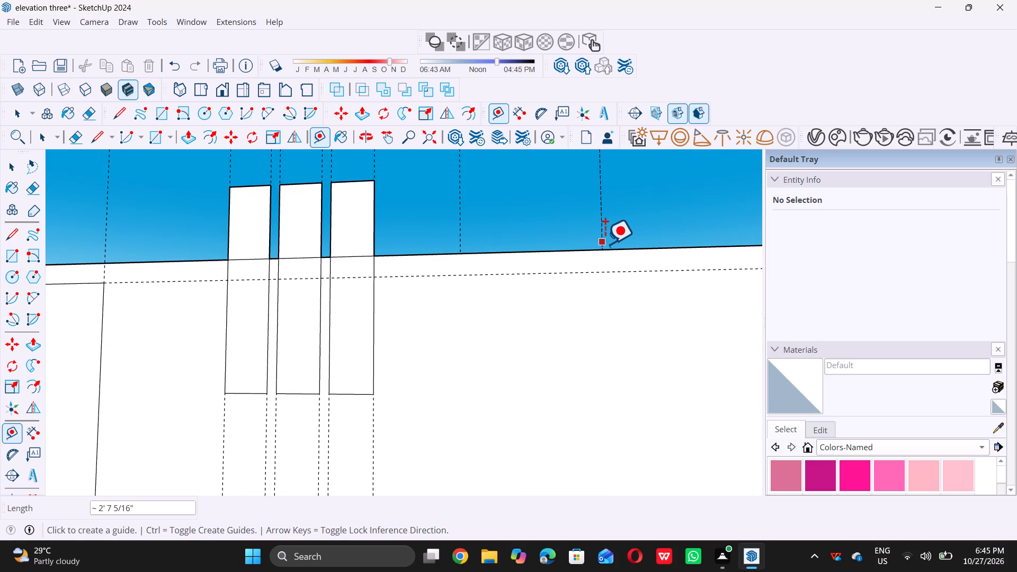
Place another vertical guide on the parapet's face, about 2' 8 11/16" from the third tall rectangle's right edge, at the parapet's top edge.
{"action": "scroll", "coordinate": [581, 340], "scroll_direction": "down", "scroll_amount": 11}
{"action": "middle_click_drag", "start_coordinate": [569, 354], "coordinate": [585, 345]}
{"action": "middle_click_drag", "start_coordinate": [530, 345], "coordinate": [619, 439]}
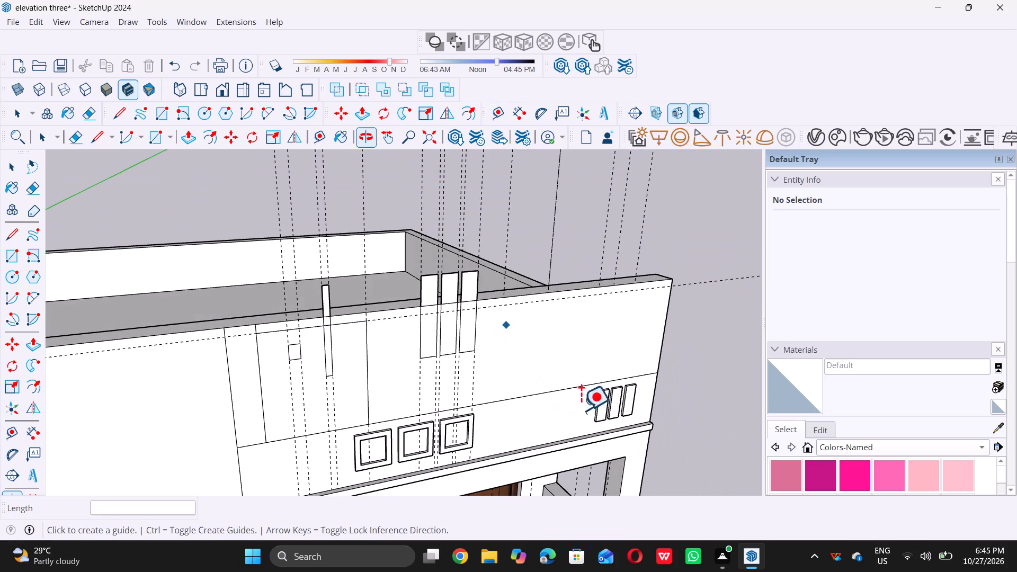
{"action": "scroll", "coordinate": [536, 368], "scroll_direction": "up", "scroll_amount": 5}
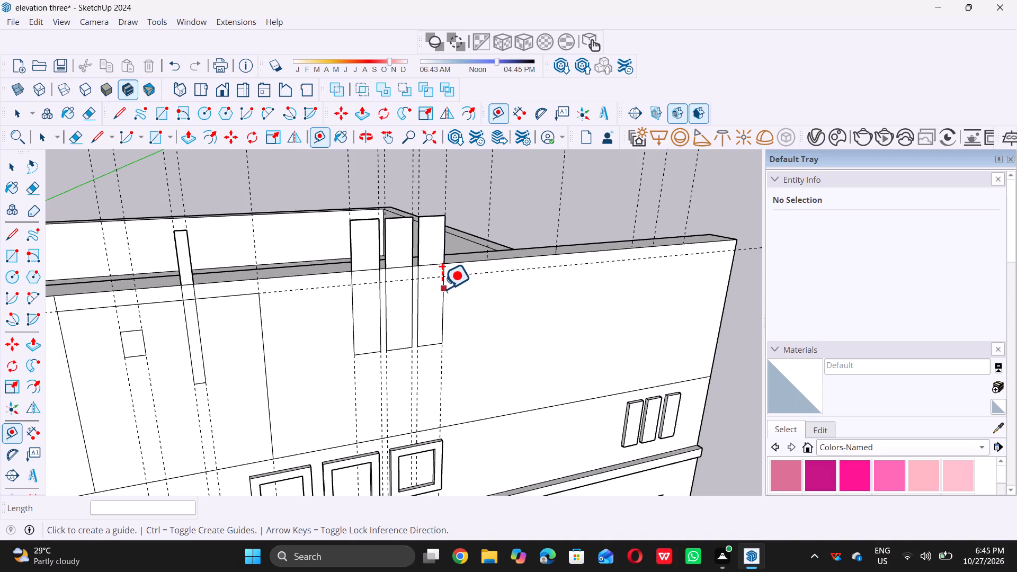
{"action": "left_click", "coordinate": [440, 288]}
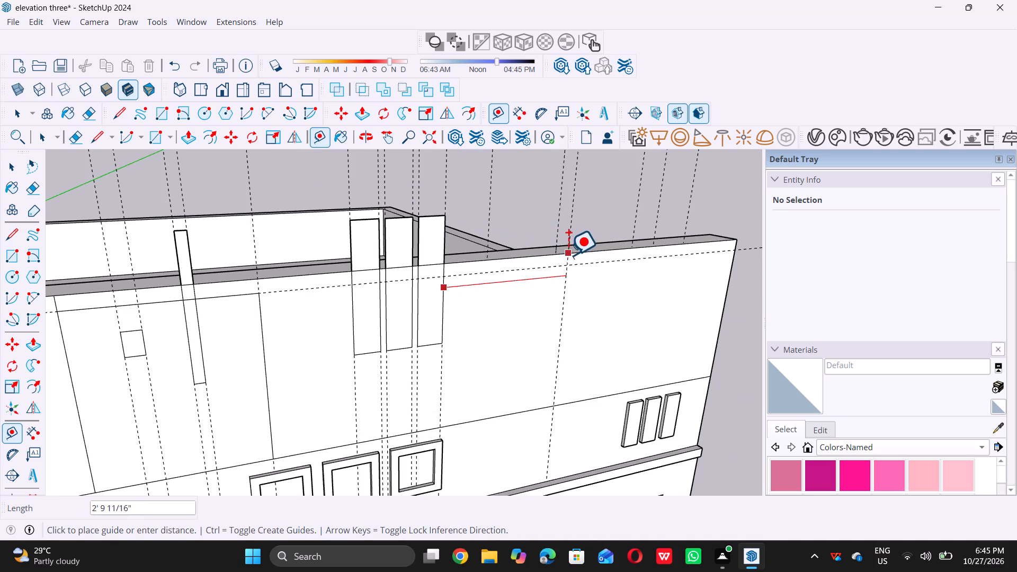
{"action": "left_click", "coordinate": [565, 251]}
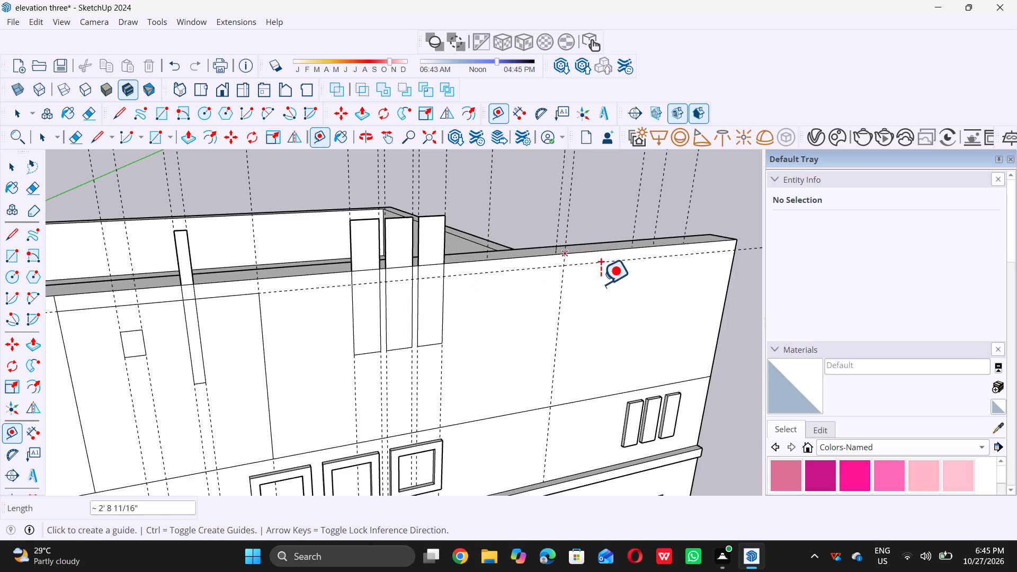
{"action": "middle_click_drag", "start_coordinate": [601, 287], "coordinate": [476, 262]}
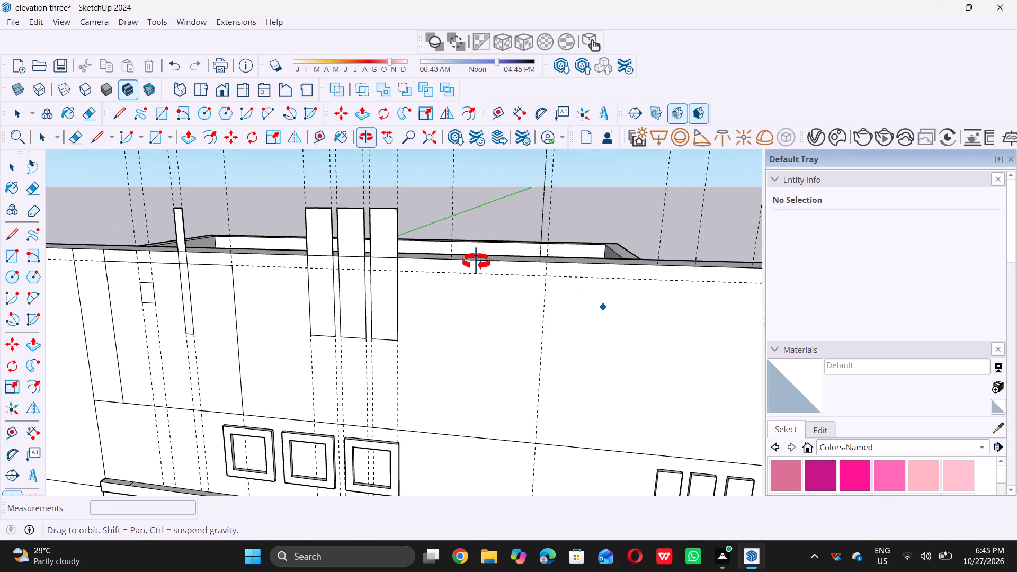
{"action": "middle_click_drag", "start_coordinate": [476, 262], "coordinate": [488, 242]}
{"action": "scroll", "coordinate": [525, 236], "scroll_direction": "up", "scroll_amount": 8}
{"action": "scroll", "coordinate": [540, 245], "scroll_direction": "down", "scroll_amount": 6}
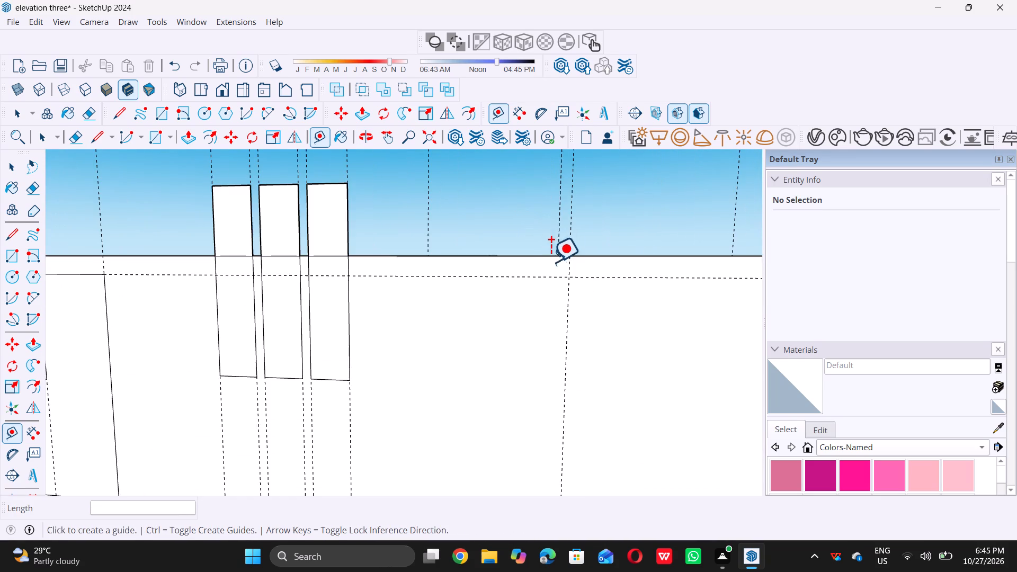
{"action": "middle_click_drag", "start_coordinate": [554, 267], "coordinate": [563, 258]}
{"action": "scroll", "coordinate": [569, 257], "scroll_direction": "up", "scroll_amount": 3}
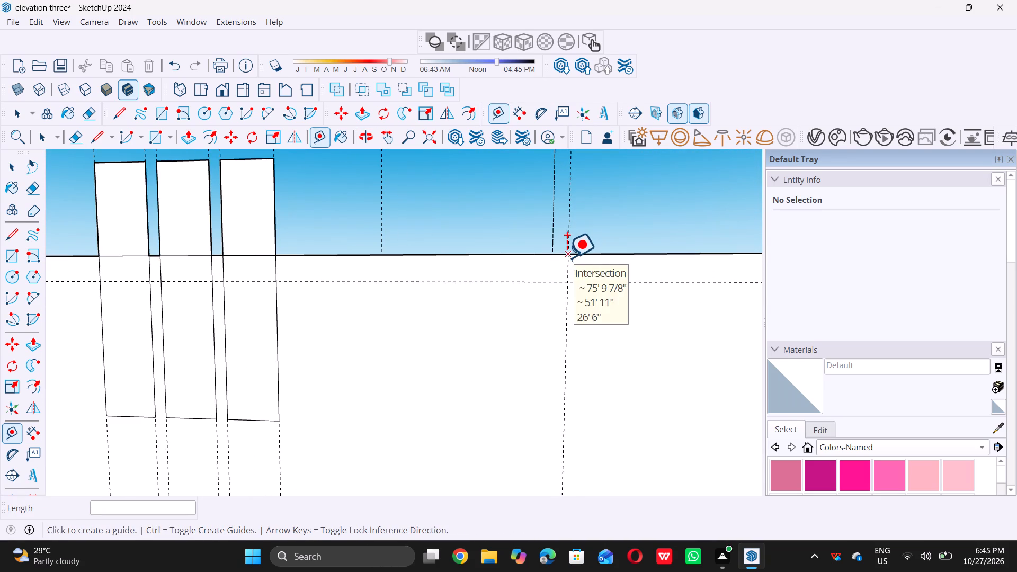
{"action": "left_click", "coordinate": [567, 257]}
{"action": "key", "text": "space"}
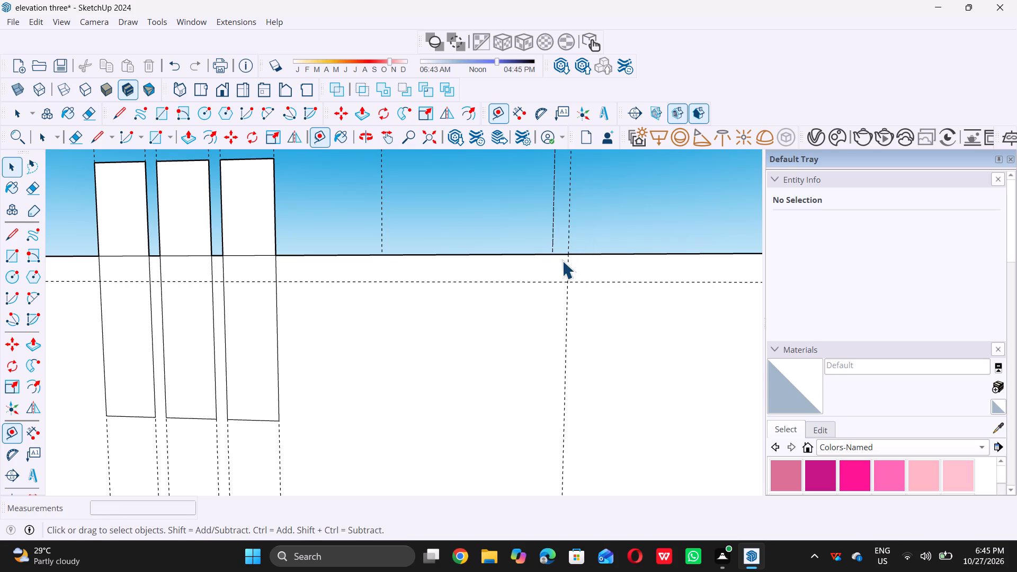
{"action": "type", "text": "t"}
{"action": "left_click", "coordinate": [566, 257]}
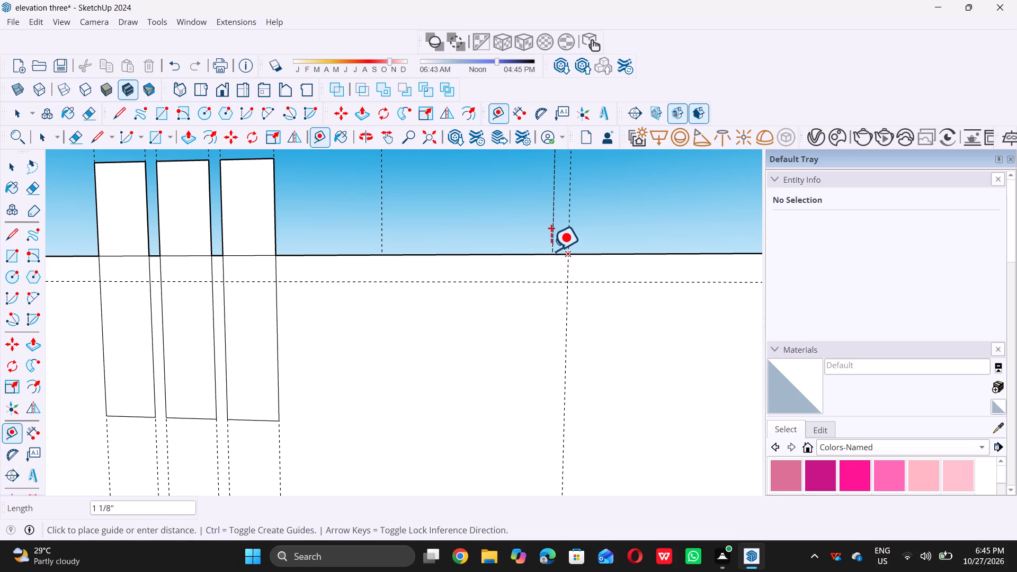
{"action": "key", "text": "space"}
Offset a vertical guide 1 3/4" from the new parapet guide toward the tall rectangles, in line with the projected balcony guide.
{"action": "key", "text": "t"}
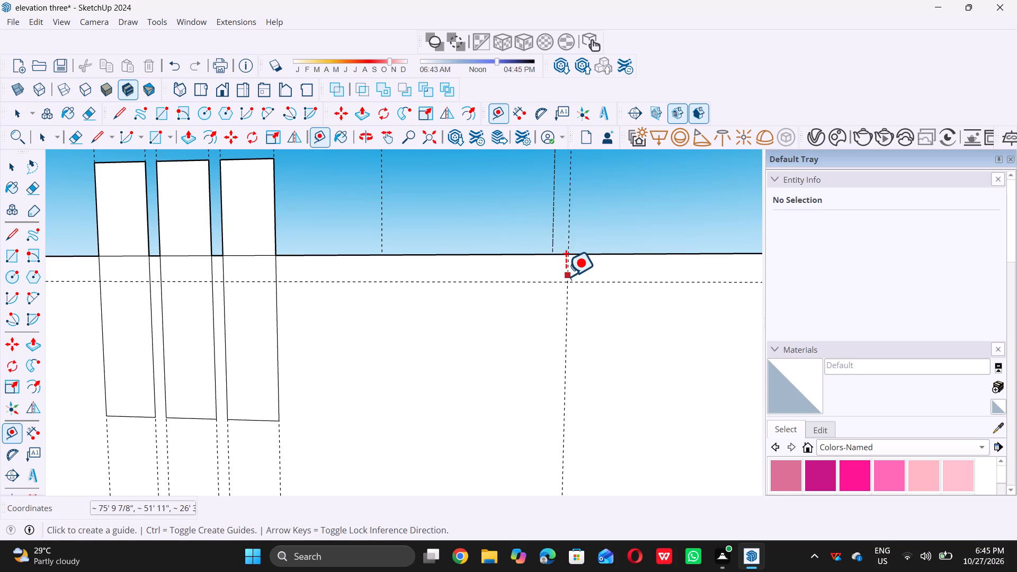
{"action": "left_click", "coordinate": [566, 275]}
{"action": "double_click", "coordinate": [551, 274]}
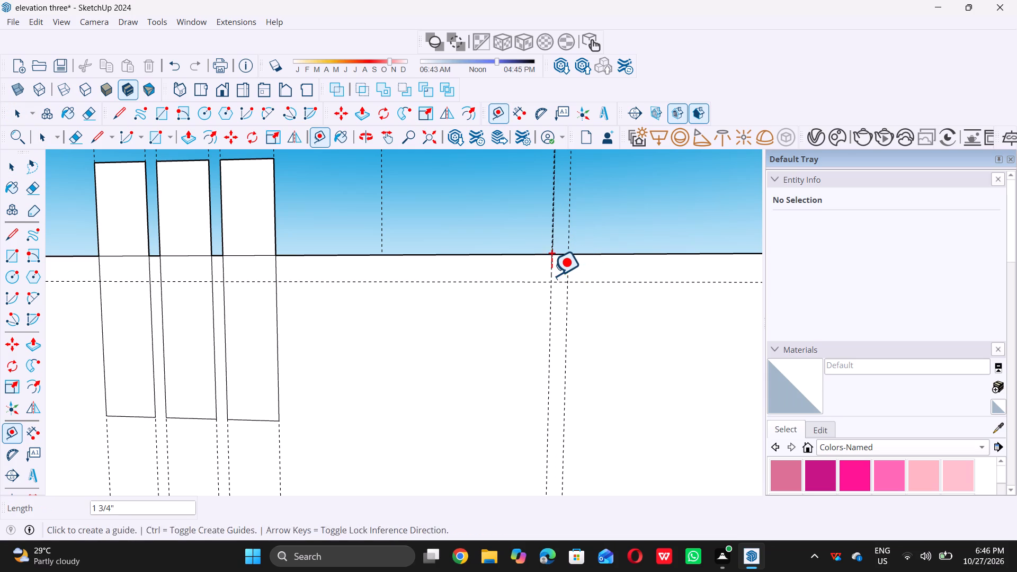
{"action": "scroll", "coordinate": [579, 332], "scroll_direction": "down", "scroll_amount": 5}
{"action": "key", "text": "space"}
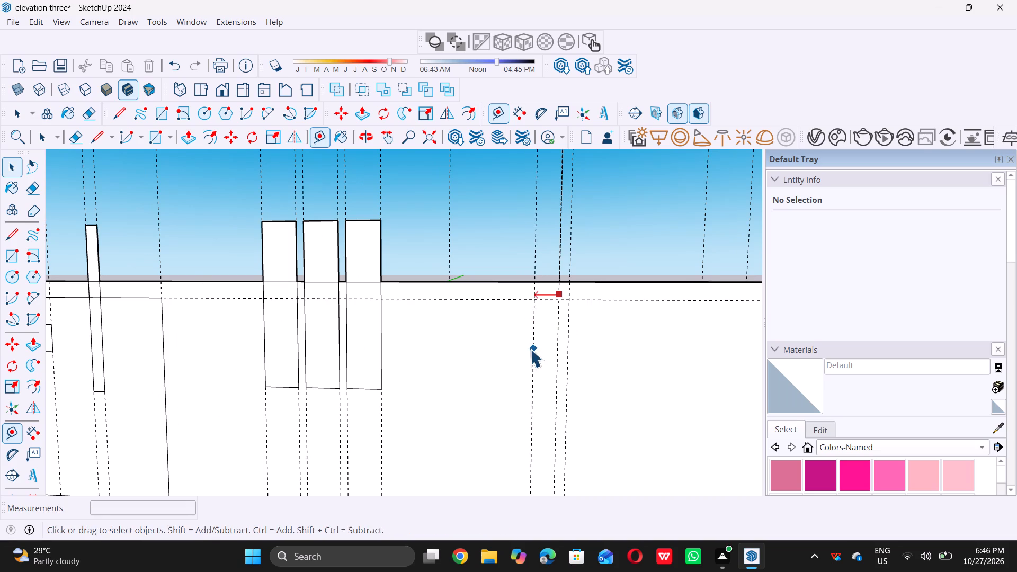
Place a vertical guide on the parapet's face about 1' 9 7/8" from the 2' 8 11/16" guide, following the next projected balcony guide toward the right end.
{"action": "scroll", "coordinate": [530, 349], "scroll_direction": "down", "scroll_amount": 5}
{"action": "middle_click_drag", "start_coordinate": [539, 354], "coordinate": [537, 325]}
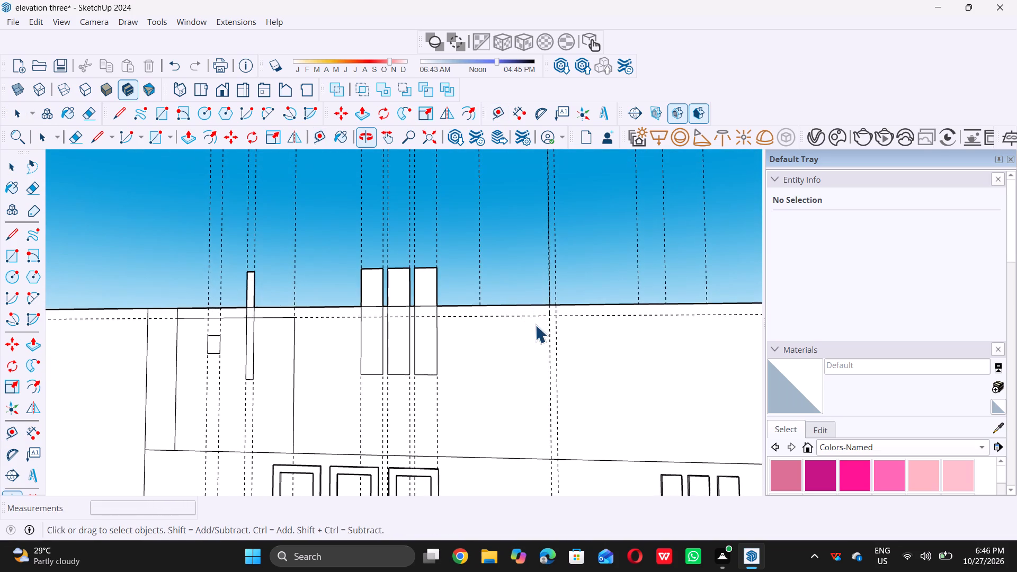
{"action": "scroll", "coordinate": [533, 323], "scroll_direction": "down", "scroll_amount": 10}
{"action": "middle_click_drag", "start_coordinate": [640, 341], "coordinate": [640, 332]}
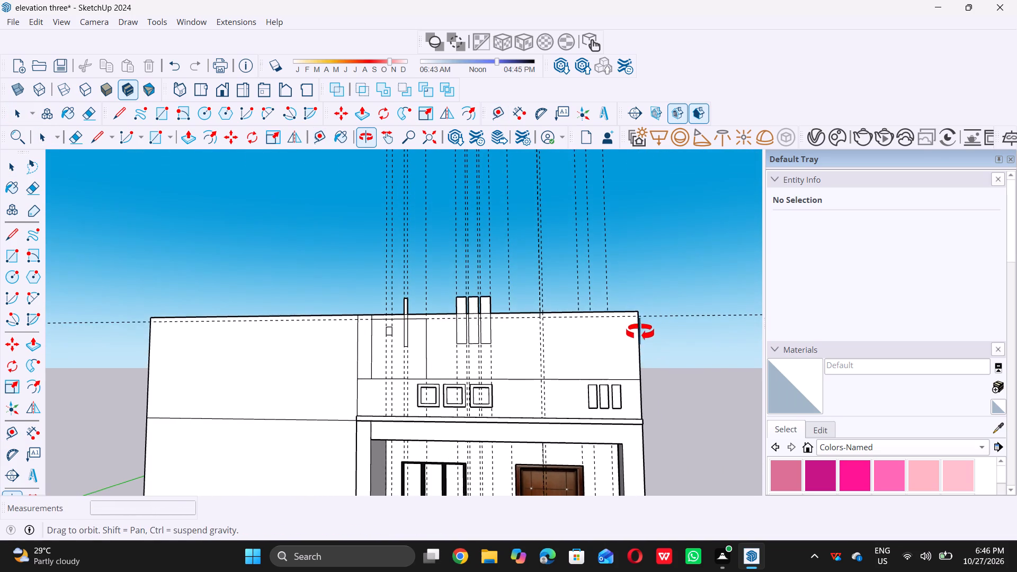
{"action": "middle_click_drag", "start_coordinate": [640, 332], "coordinate": [640, 331]}
{"action": "scroll", "coordinate": [617, 318], "scroll_direction": "up", "scroll_amount": 5}
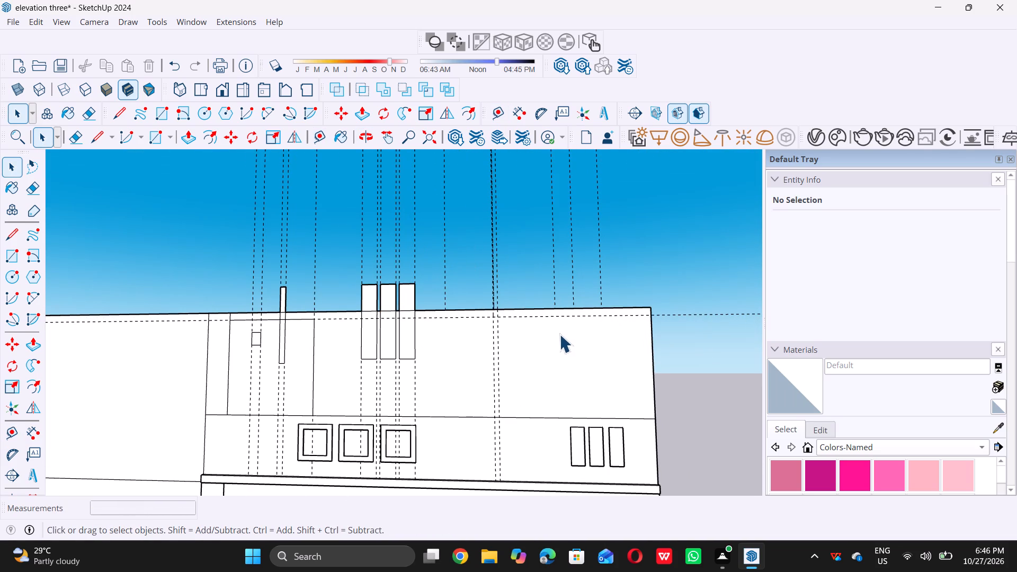
{"action": "middle_click_drag", "start_coordinate": [569, 328], "coordinate": [572, 323]}
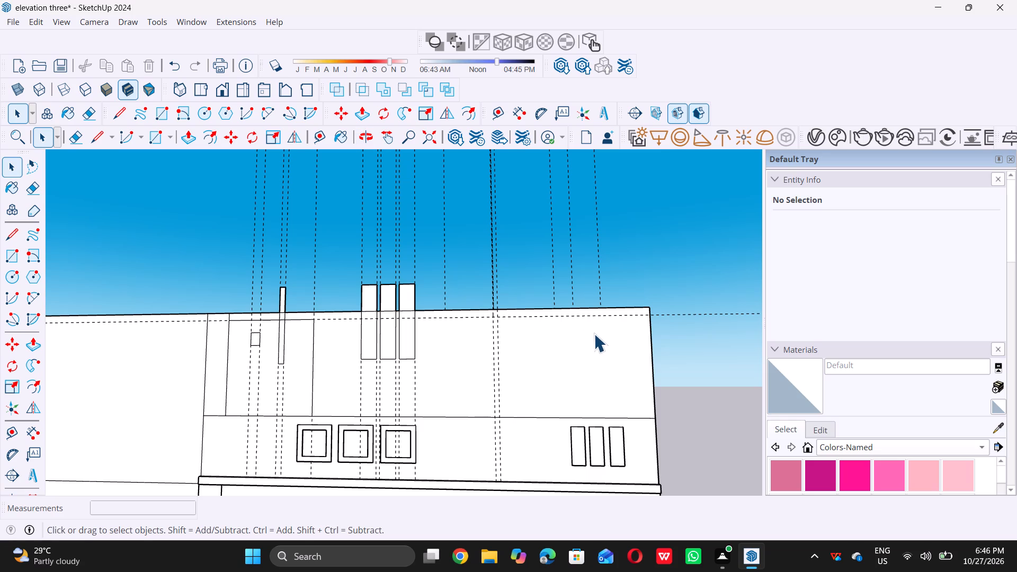
{"action": "key", "text": "t"}
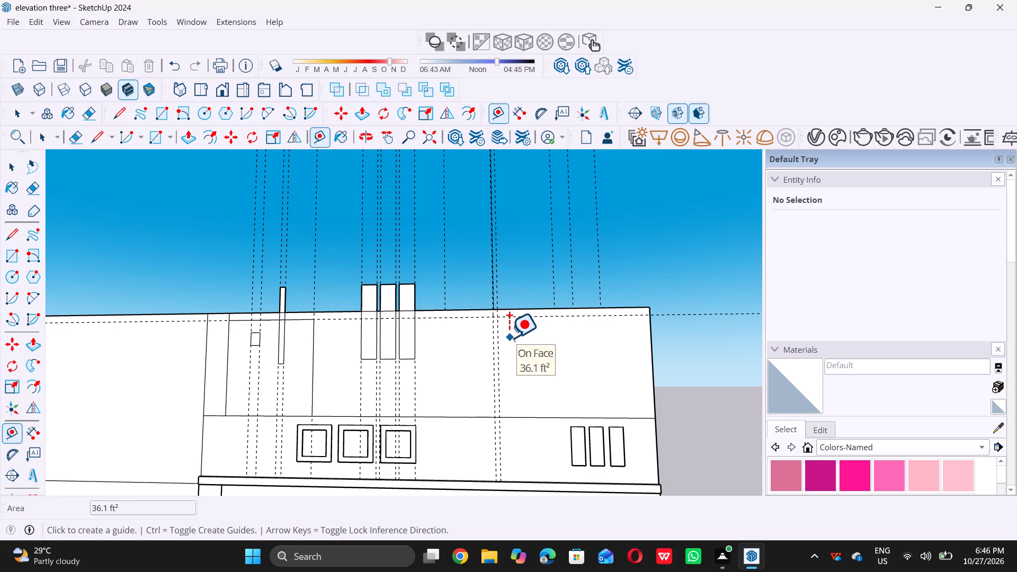
{"action": "scroll", "coordinate": [506, 336], "scroll_direction": "up", "scroll_amount": 5}
{"action": "left_click", "coordinate": [493, 330]}
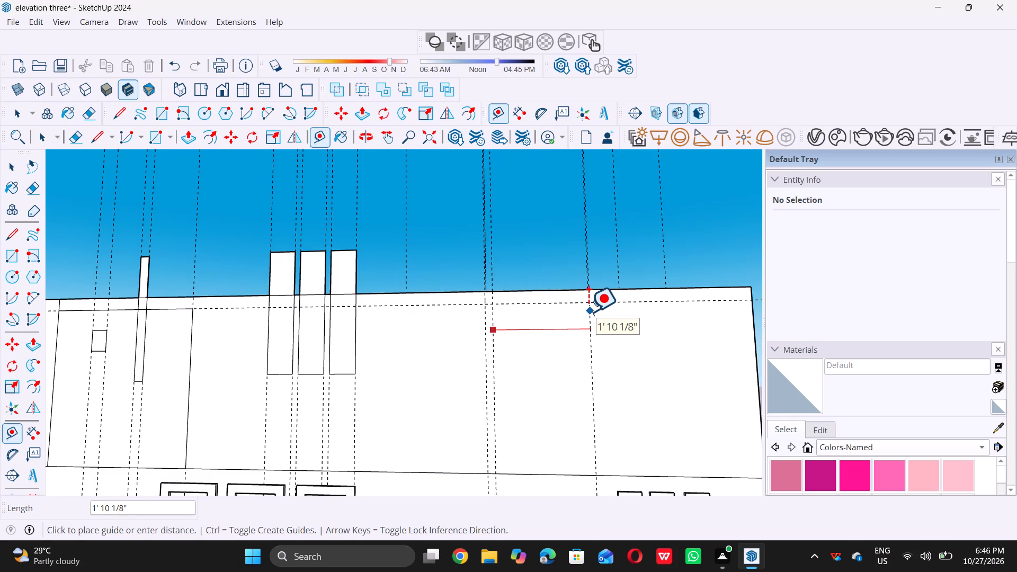
{"action": "left_click", "coordinate": [588, 311]}
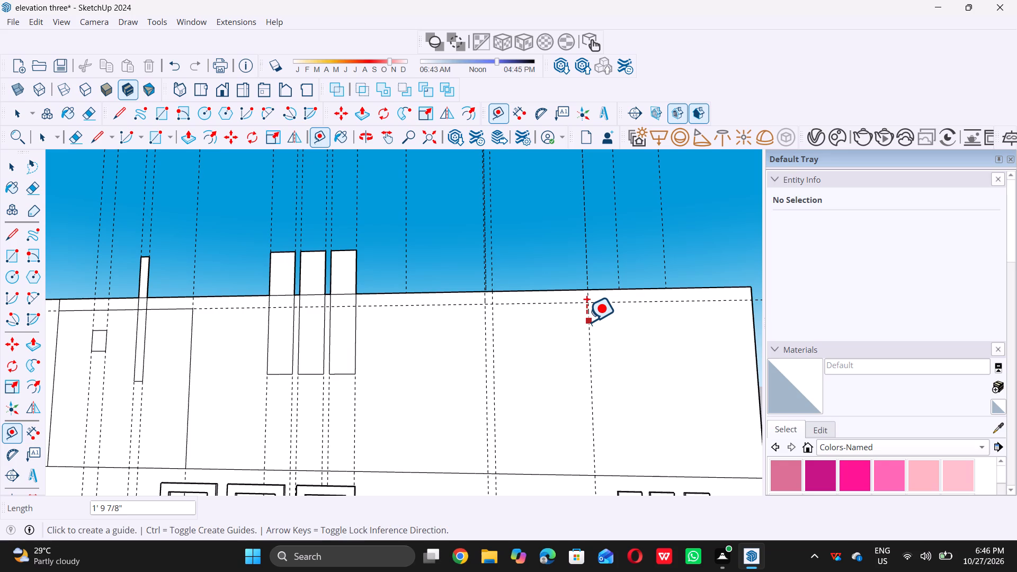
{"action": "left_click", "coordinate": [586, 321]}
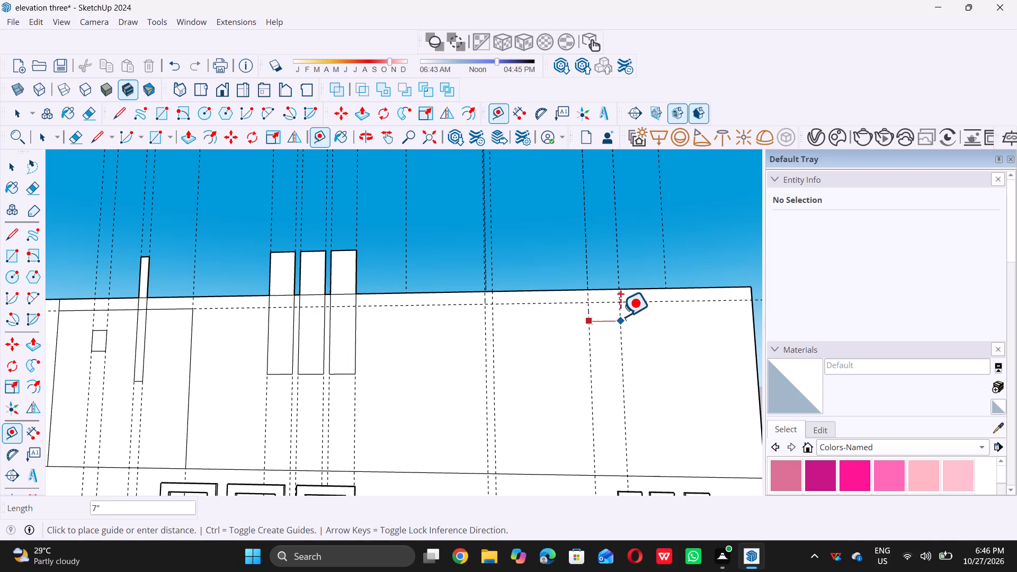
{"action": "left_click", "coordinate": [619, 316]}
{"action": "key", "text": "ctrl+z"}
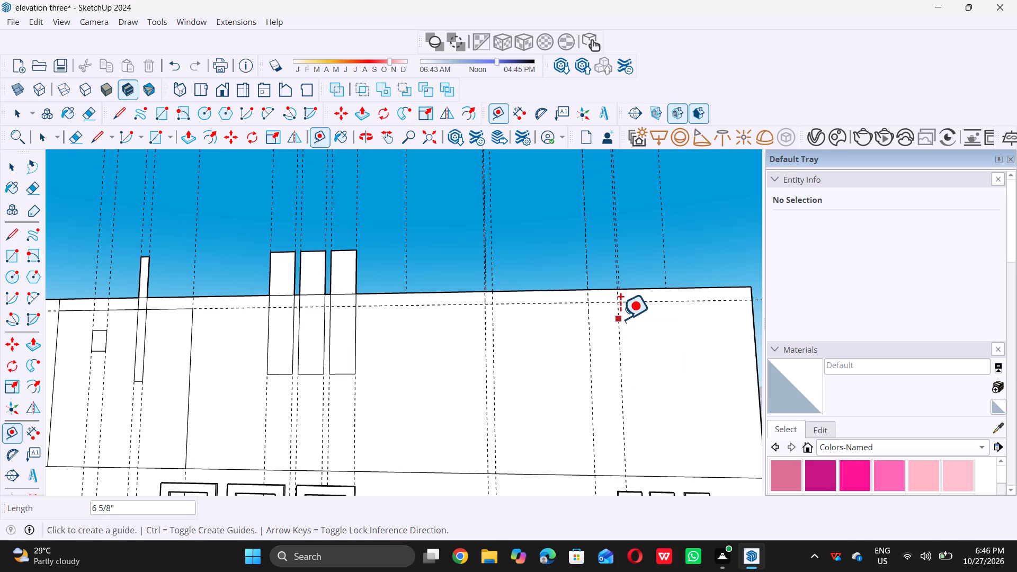
Offset a vertical guide about 6 5/8" from the newest parapet guide toward the parapet's right end, following the projected balcony guide.
{"action": "left_click", "coordinate": [589, 326]}
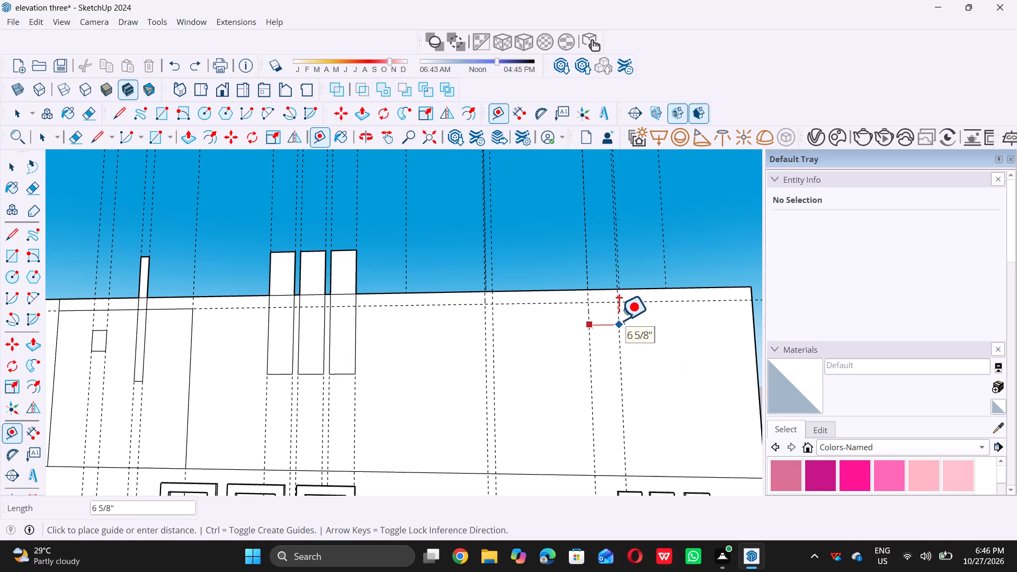
{"action": "left_click", "coordinate": [621, 320]}
Place the last vertical guide on the parapet's face about 10 7/16" farther toward its right end, following the outermost projected balcony guide.
{"action": "scroll", "coordinate": [610, 328], "scroll_direction": "down", "scroll_amount": 5}
{"action": "middle_click_drag", "start_coordinate": [649, 346], "coordinate": [641, 347]}
{"action": "scroll", "coordinate": [628, 344], "scroll_direction": "up", "scroll_amount": 5}
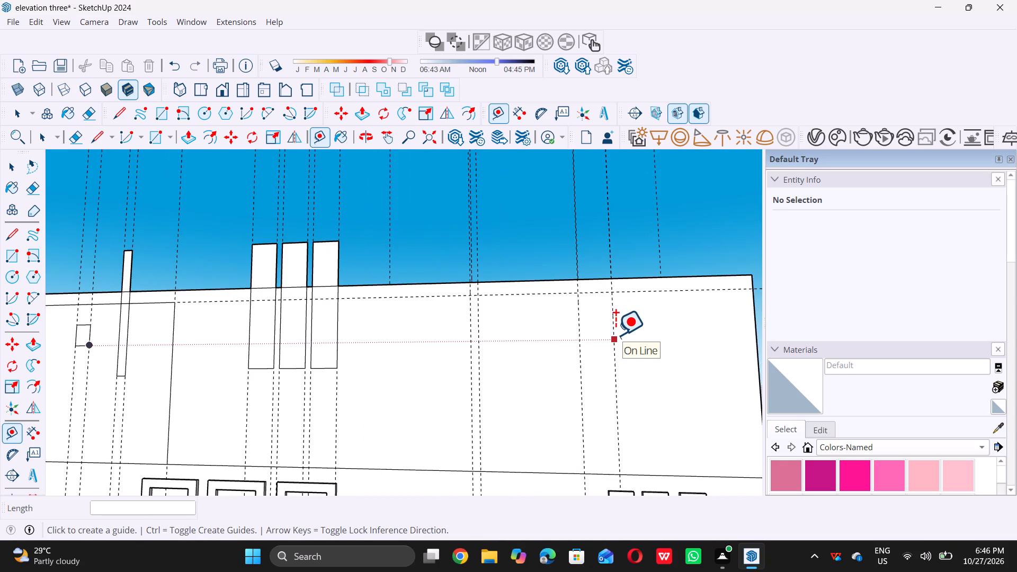
{"action": "left_click", "coordinate": [615, 335]}
{"action": "key", "text": "space"}
{"action": "type", "text": "t"}
{"action": "left_click", "coordinate": [614, 309]}
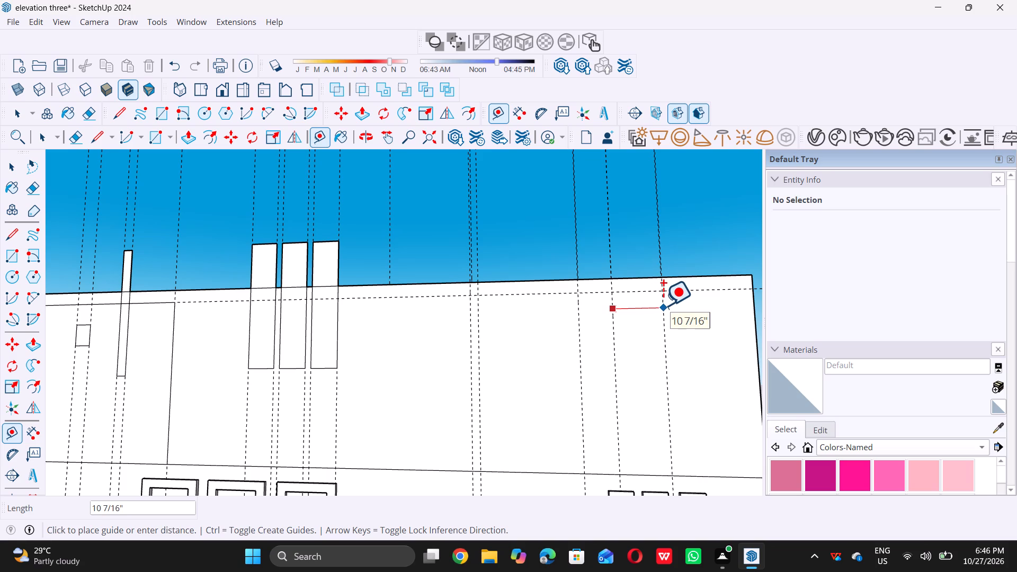
{"action": "left_click", "coordinate": [663, 305]}
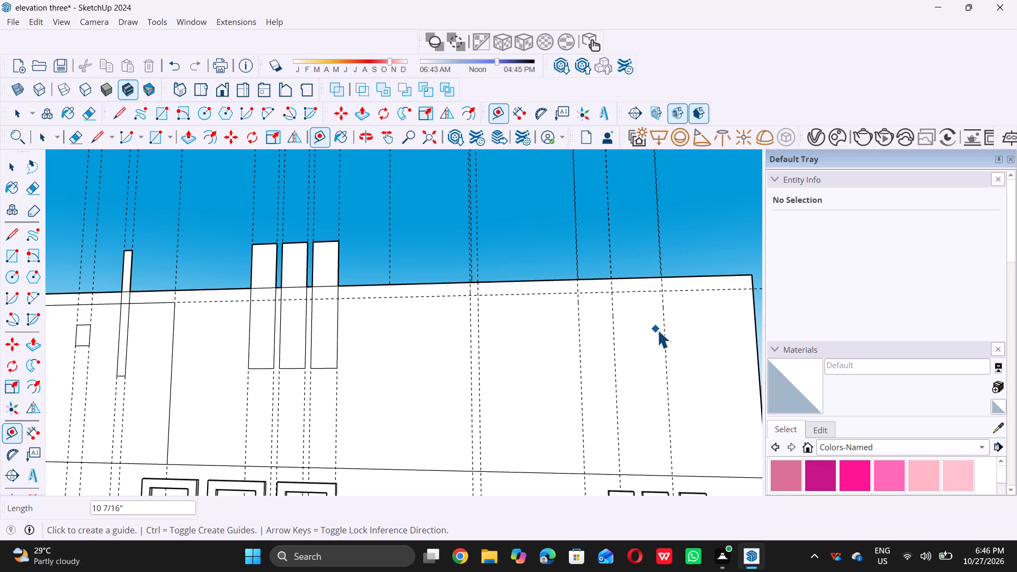
{"action": "key", "text": "space"}
Examine the parapet's new guides against the upper balcony's walls and details, from the front and from above.
{"action": "scroll", "coordinate": [658, 330], "scroll_direction": "down", "scroll_amount": 16}
{"action": "scroll", "coordinate": [642, 289], "scroll_direction": "down", "scroll_amount": 4}
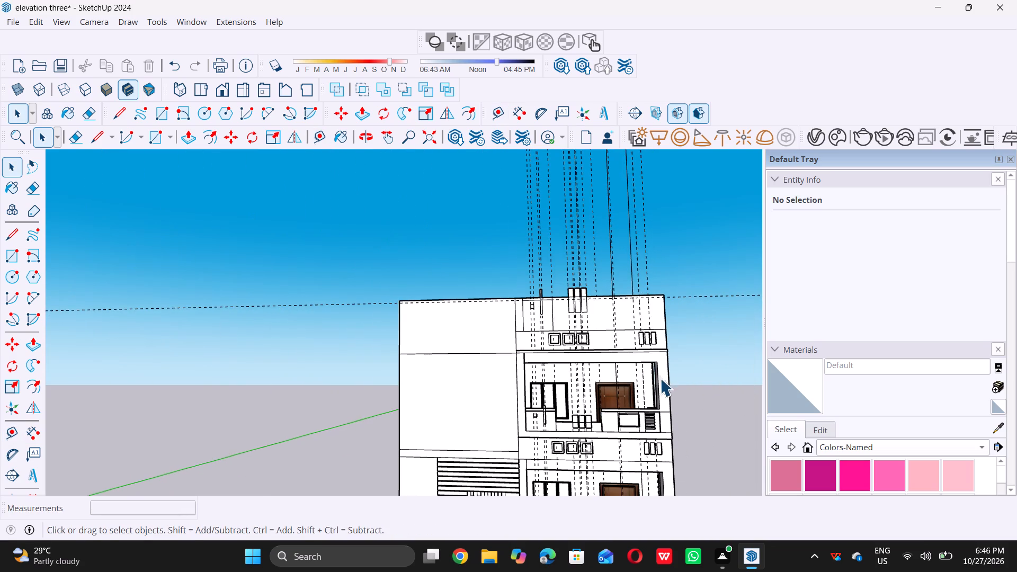
{"action": "scroll", "coordinate": [660, 378], "scroll_direction": "up", "scroll_amount": 4}
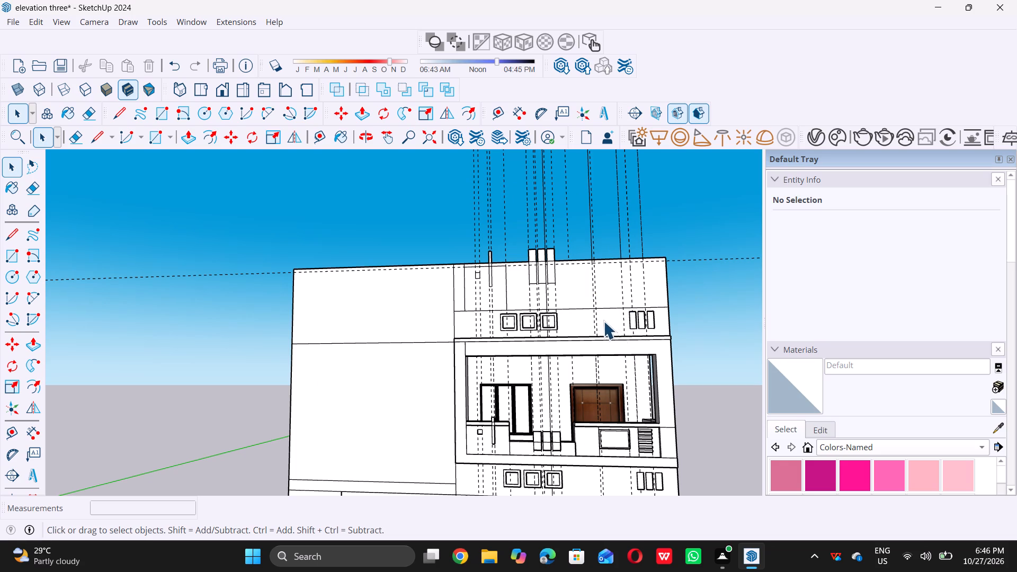
{"action": "scroll", "coordinate": [611, 321], "scroll_direction": "up", "scroll_amount": 7}
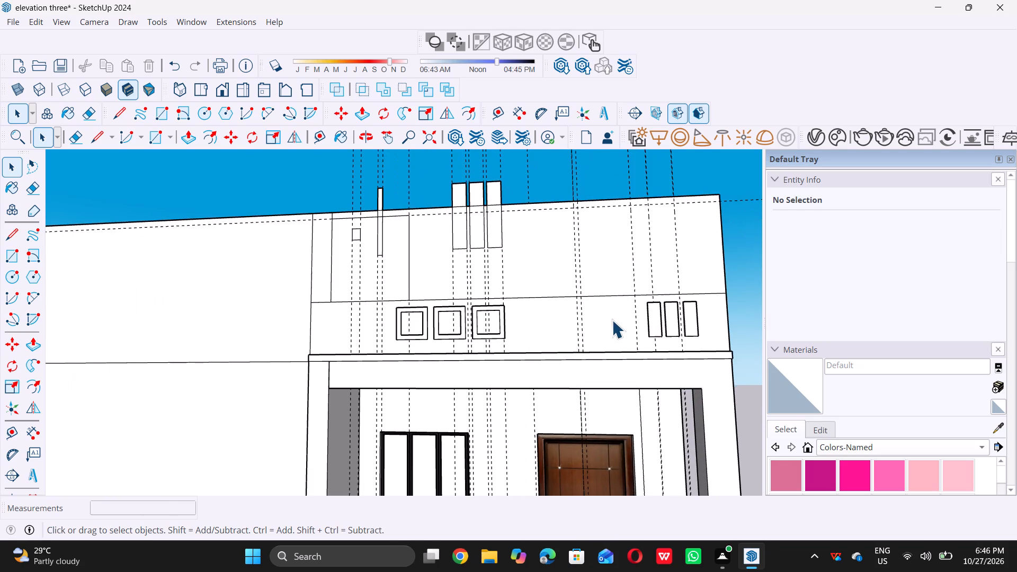
{"action": "scroll", "coordinate": [612, 314], "scroll_direction": "down", "scroll_amount": 5}
{"action": "scroll", "coordinate": [609, 296], "scroll_direction": "up", "scroll_amount": 3}
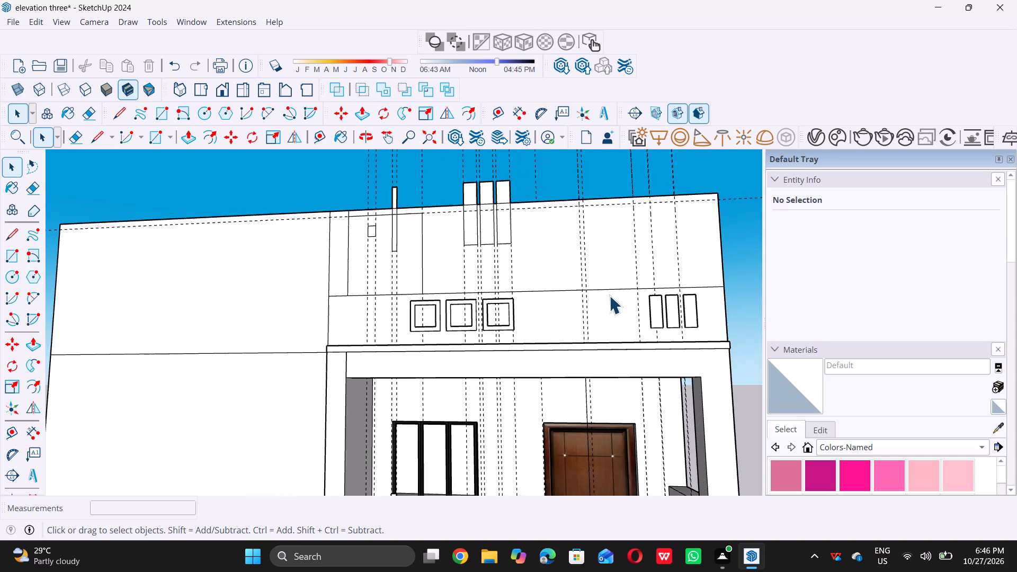
{"action": "scroll", "coordinate": [609, 296], "scroll_direction": "up", "scroll_amount": 2}
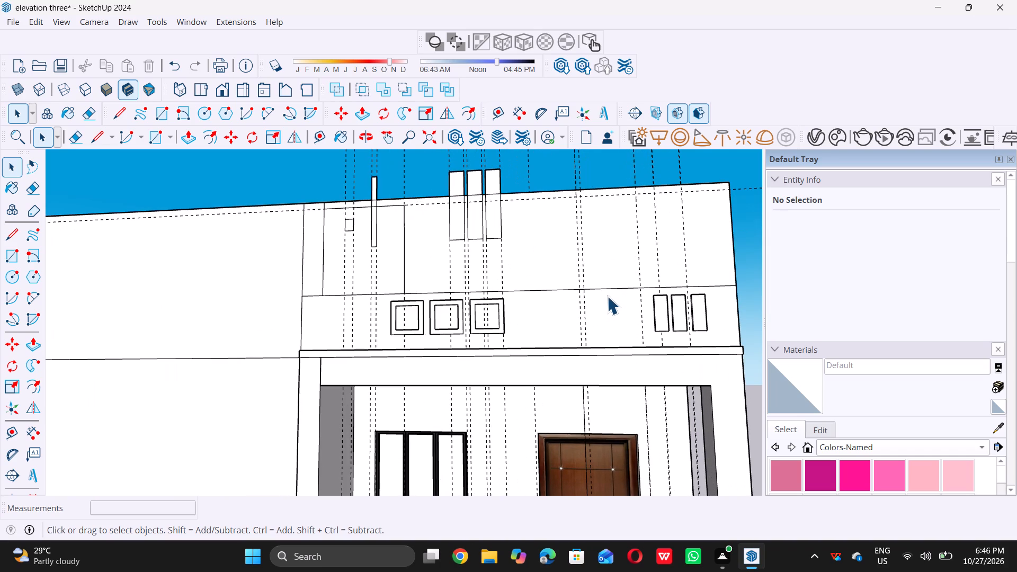
{"action": "scroll", "coordinate": [605, 293], "scroll_direction": "down", "scroll_amount": 5}
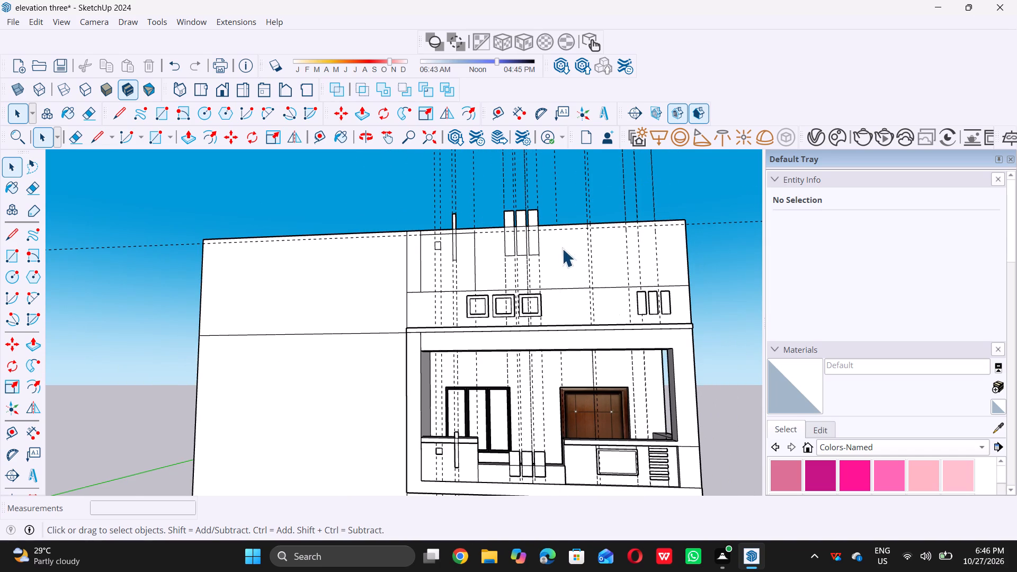
{"action": "middle_click_drag", "start_coordinate": [554, 224], "coordinate": [616, 313]}
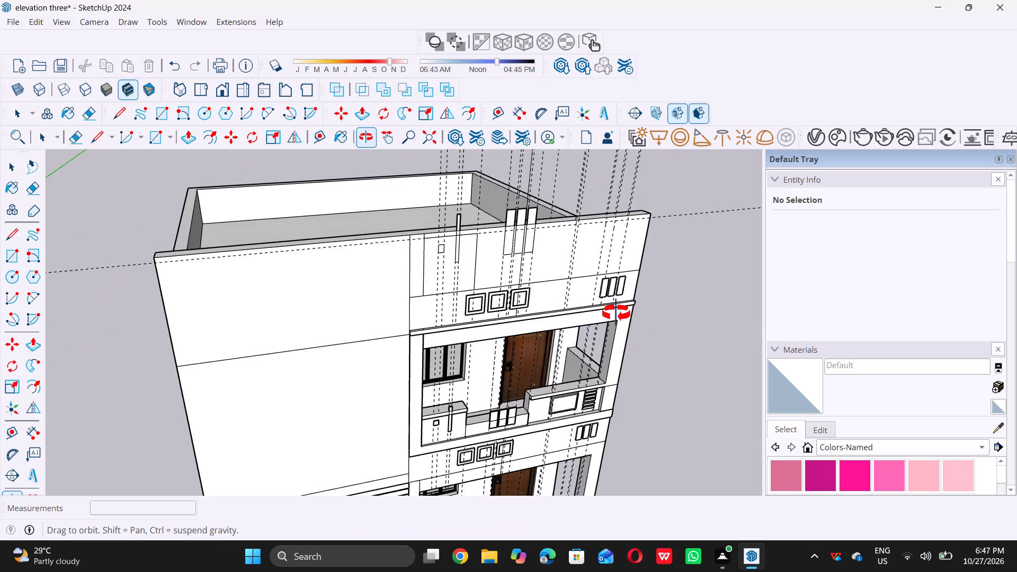
{"action": "middle_click_drag", "start_coordinate": [616, 313], "coordinate": [555, 245]}
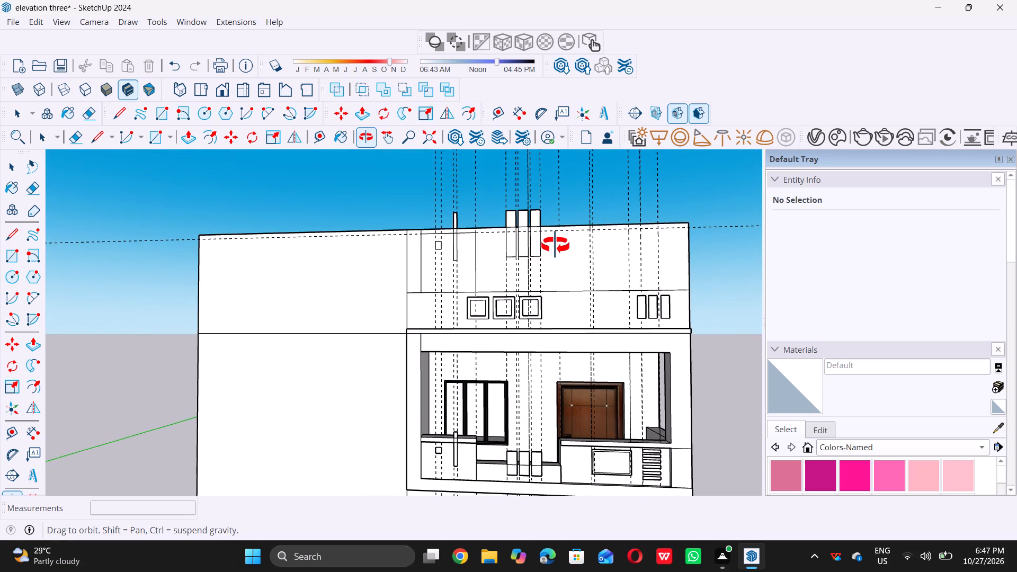
{"action": "middle_click_drag", "start_coordinate": [555, 245], "coordinate": [569, 244]}
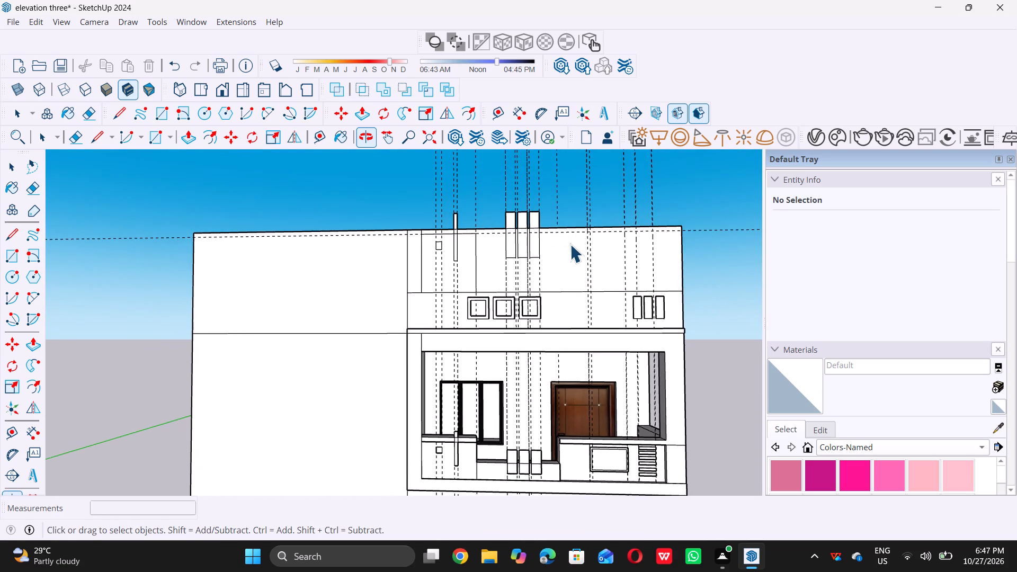
Place a vertical guide on the parapet's face about 11 7/8" from the third tall rectangle's right edge, following the projected balcony guide.
{"action": "scroll", "coordinate": [569, 246], "scroll_direction": "up", "scroll_amount": 9}
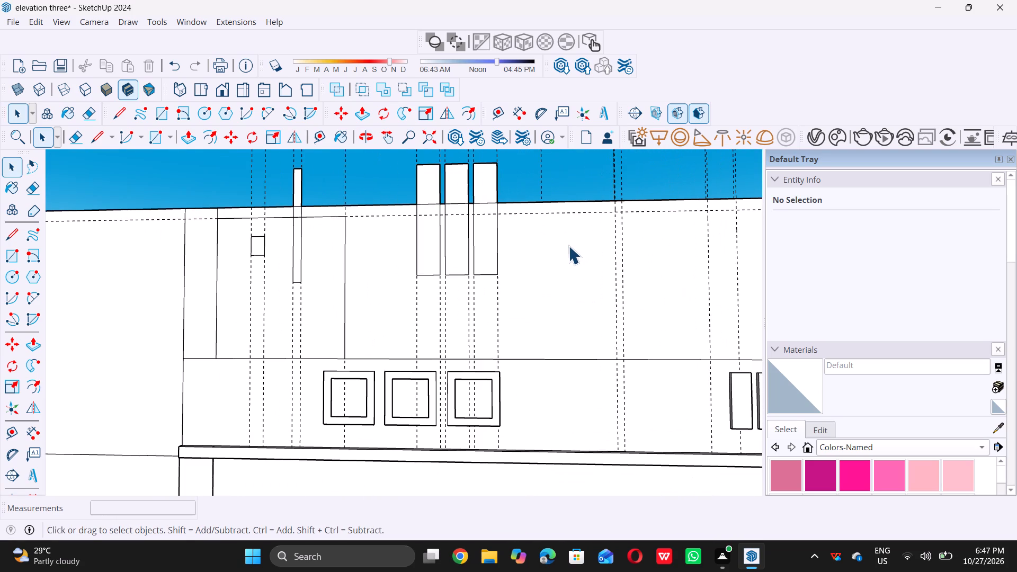
{"action": "key", "text": "t"}
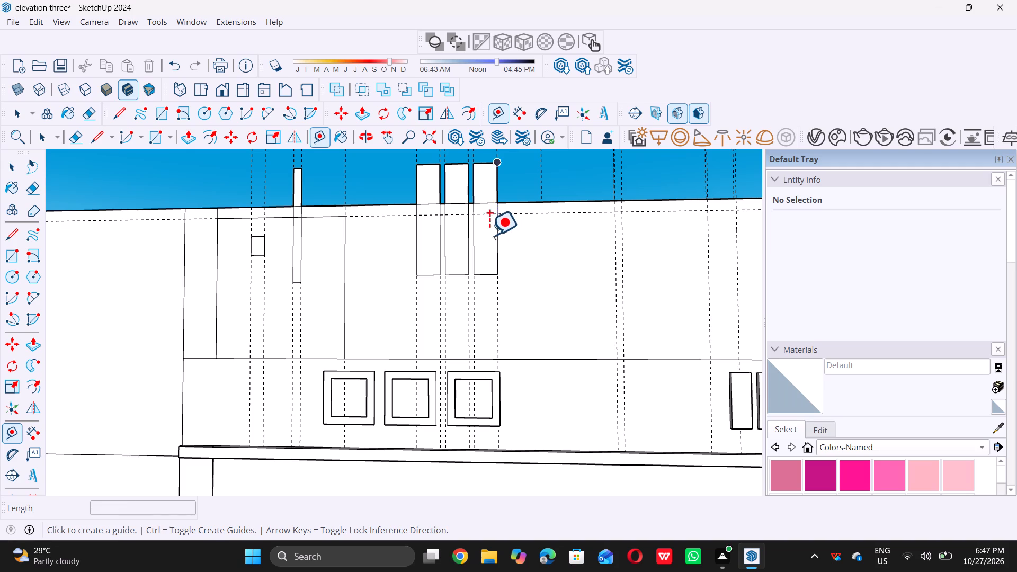
{"action": "left_click", "coordinate": [495, 228]}
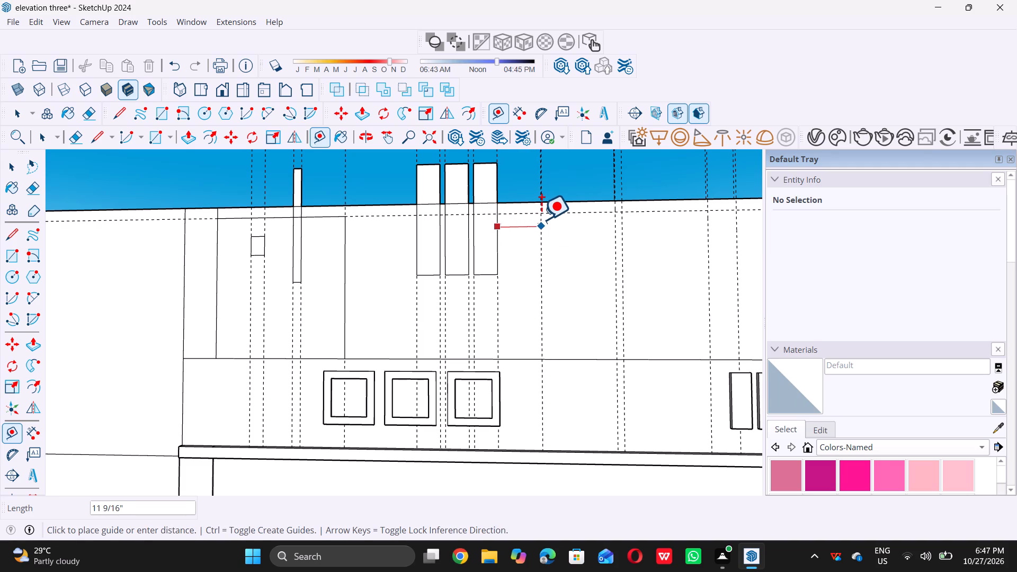
{"action": "left_click", "coordinate": [543, 219]}
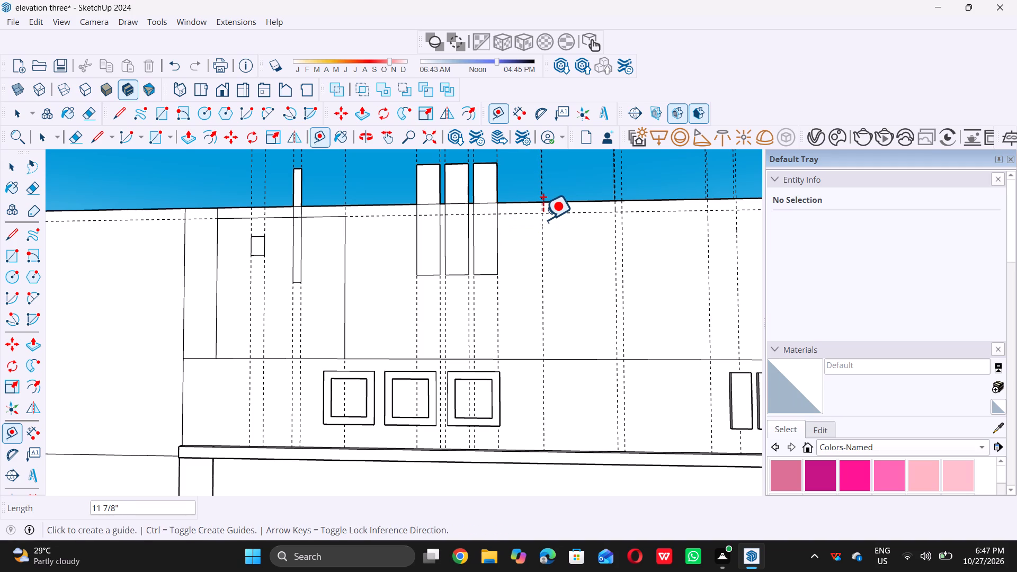
{"action": "key", "text": "space"}
Draw a rectangle about 6' 6 7/16" by 3" along the parapet's top edge, from the 11 7/8" guide to the parapet's right end.
{"action": "key", "text": "r"}
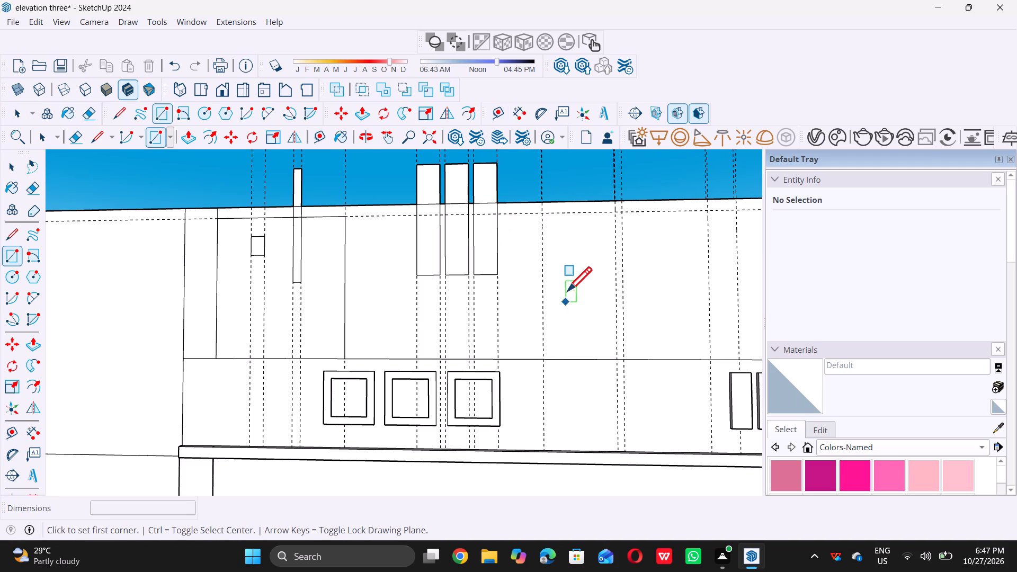
{"action": "scroll", "coordinate": [510, 248], "scroll_direction": "down", "scroll_amount": 9}
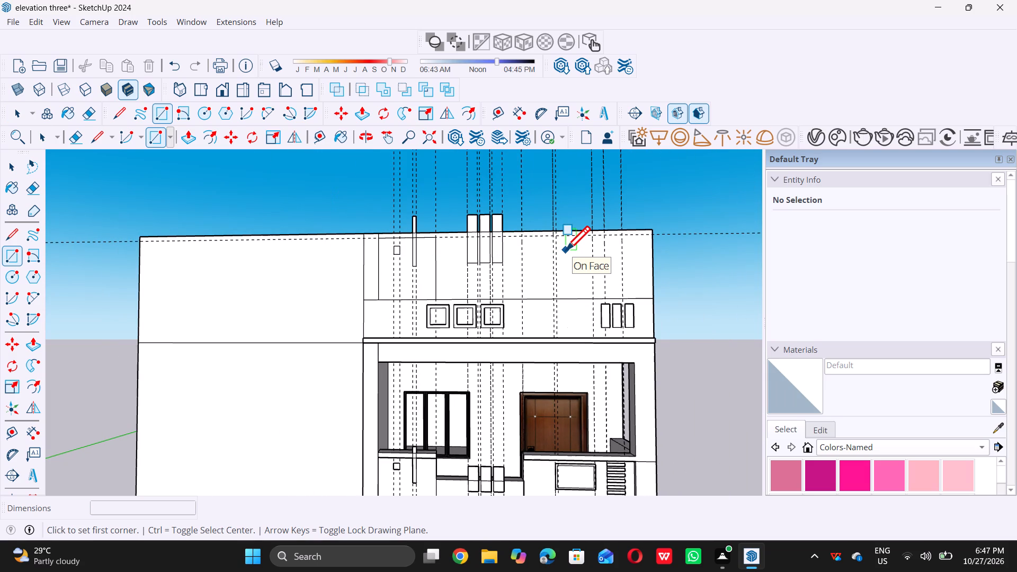
{"action": "scroll", "coordinate": [579, 243], "scroll_direction": "up", "scroll_amount": 2}
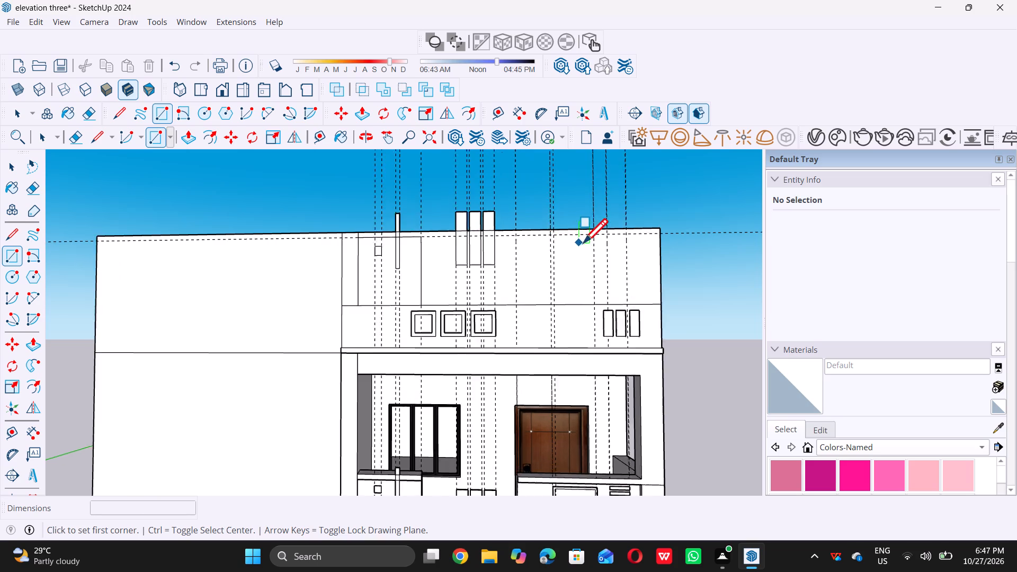
{"action": "scroll", "coordinate": [583, 243], "scroll_direction": "up", "scroll_amount": 12}
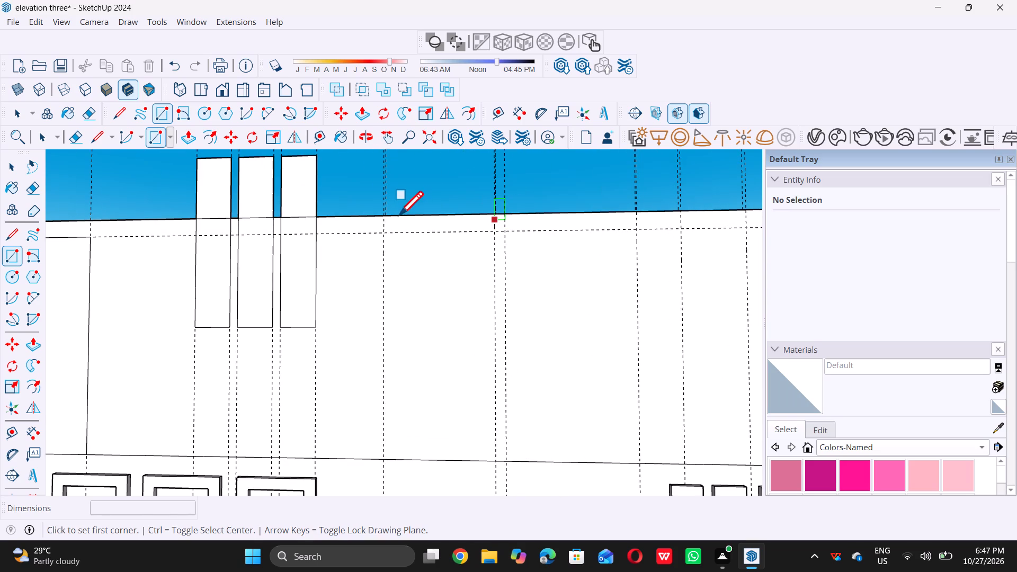
{"action": "scroll", "coordinate": [386, 216], "scroll_direction": "up", "scroll_amount": 5}
{"action": "left_click", "coordinate": [385, 216]}
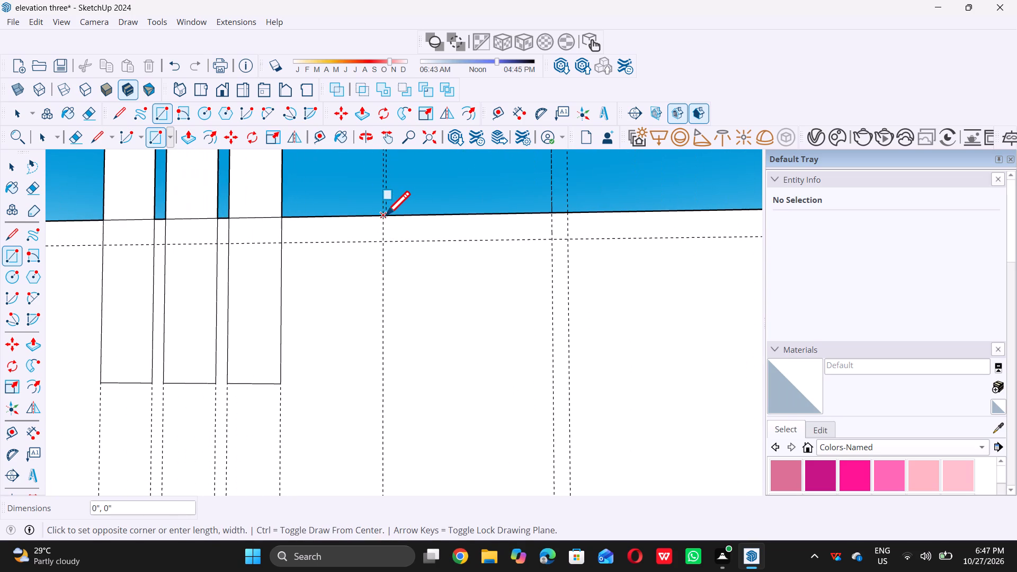
{"action": "scroll", "coordinate": [385, 215], "scroll_direction": "down", "scroll_amount": 14}
{"action": "scroll", "coordinate": [594, 218], "scroll_direction": "up", "scroll_amount": 10}
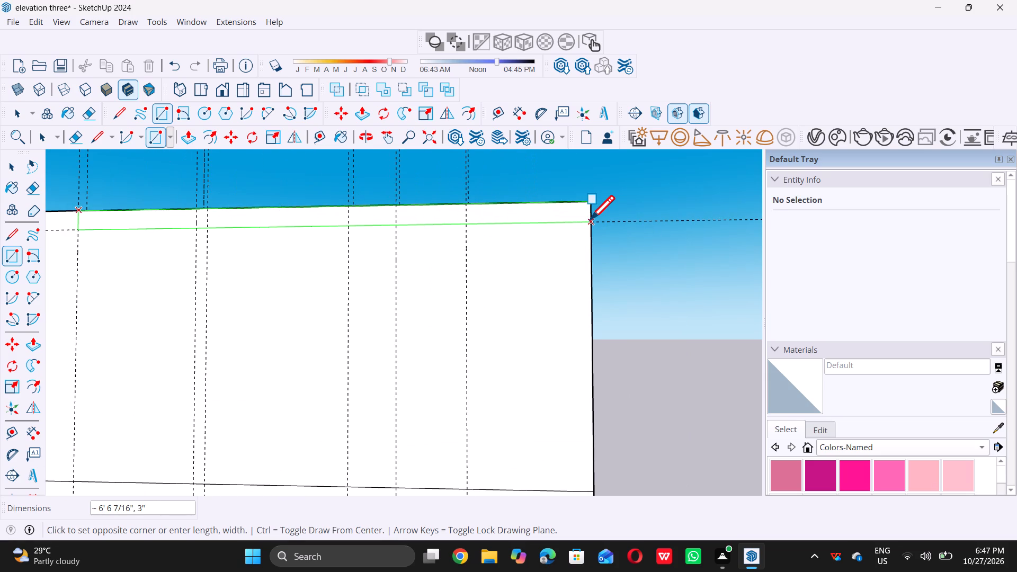
{"action": "left_click", "coordinate": [590, 219]}
{"action": "scroll", "coordinate": [594, 242], "scroll_direction": "down", "scroll_amount": 5}
{"action": "middle_click_drag", "start_coordinate": [413, 234], "coordinate": [430, 255]}
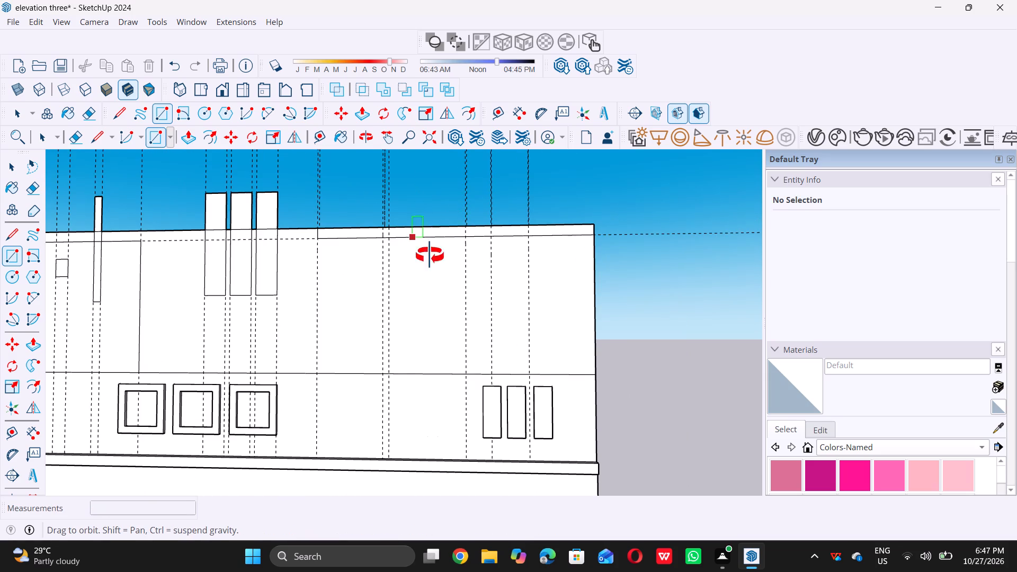
{"action": "middle_click_drag", "start_coordinate": [430, 255], "coordinate": [448, 256]}
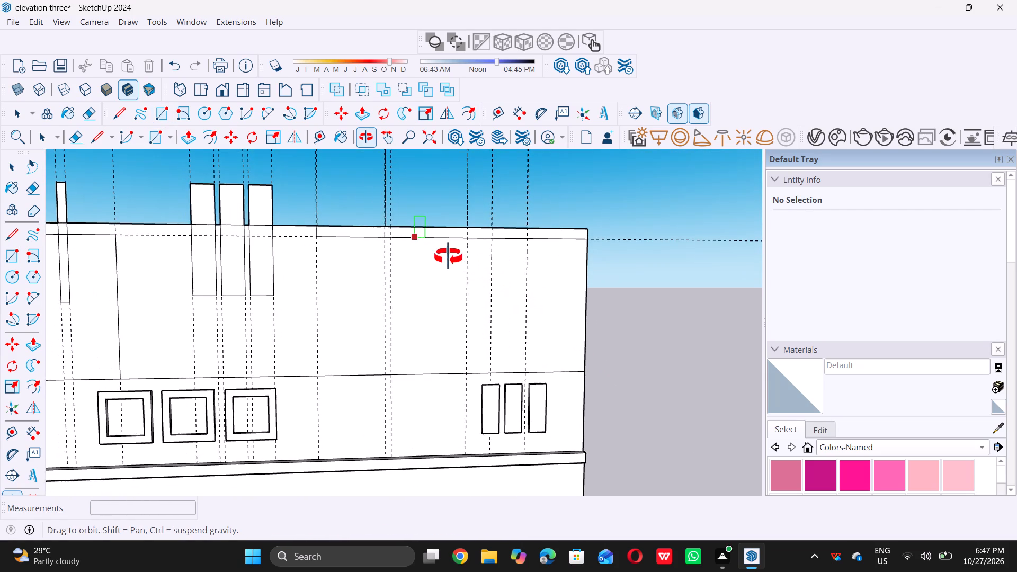
{"action": "middle_click_drag", "start_coordinate": [448, 256], "coordinate": [448, 256]}
{"action": "key", "text": "space"}
{"action": "scroll", "coordinate": [422, 242], "scroll_direction": "down", "scroll_amount": 10}
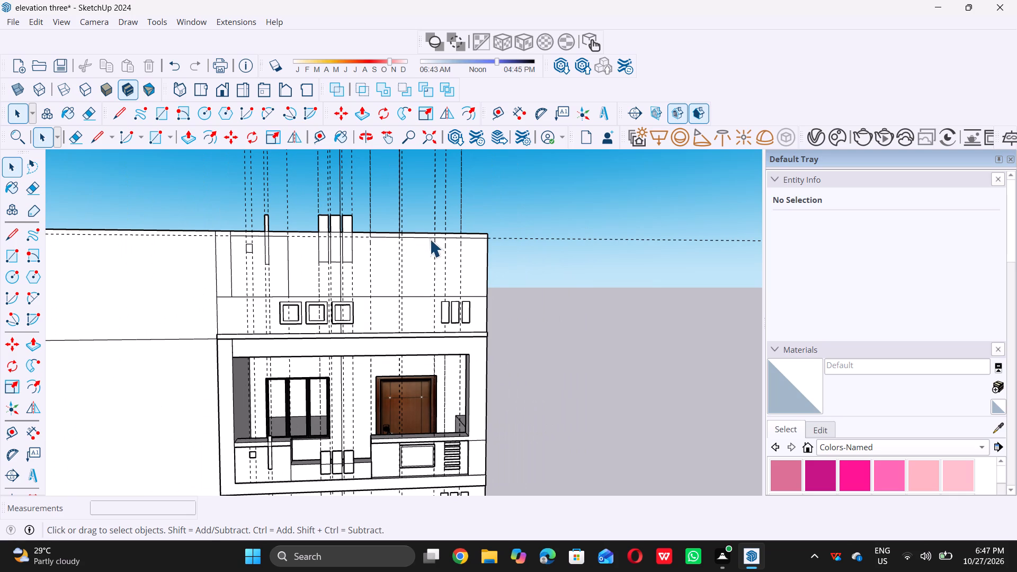
Examine the upper balcony's framed panel and stacked horizontal slats against the projected guides on the upper parapet.
{"action": "middle_click_drag", "start_coordinate": [430, 239], "coordinate": [398, 220]}
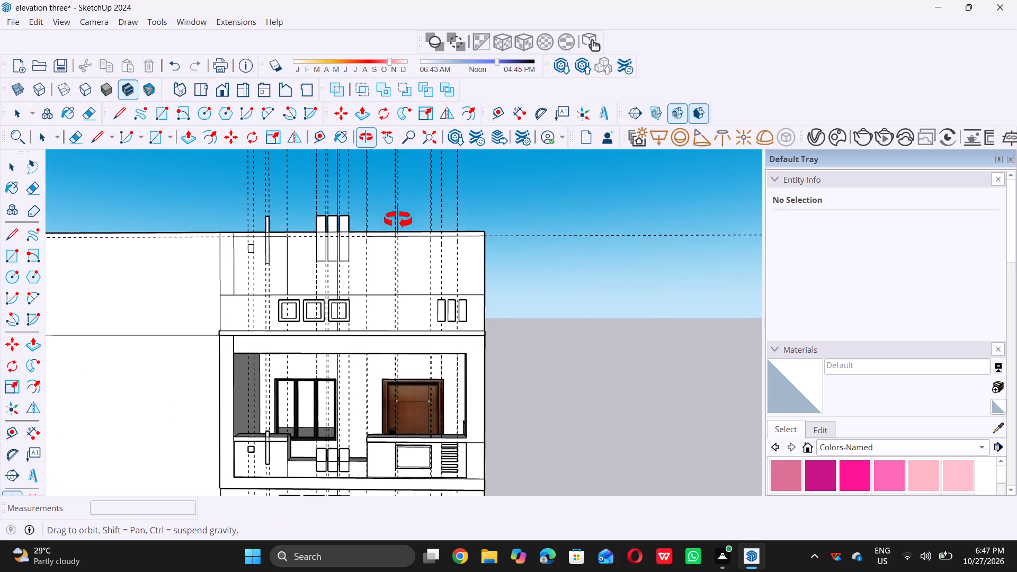
{"action": "middle_click_drag", "start_coordinate": [398, 220], "coordinate": [396, 209]}
{"action": "scroll", "coordinate": [399, 255], "scroll_direction": "up", "scroll_amount": 4}
{"action": "scroll", "coordinate": [402, 252], "scroll_direction": "down", "scroll_amount": 3}
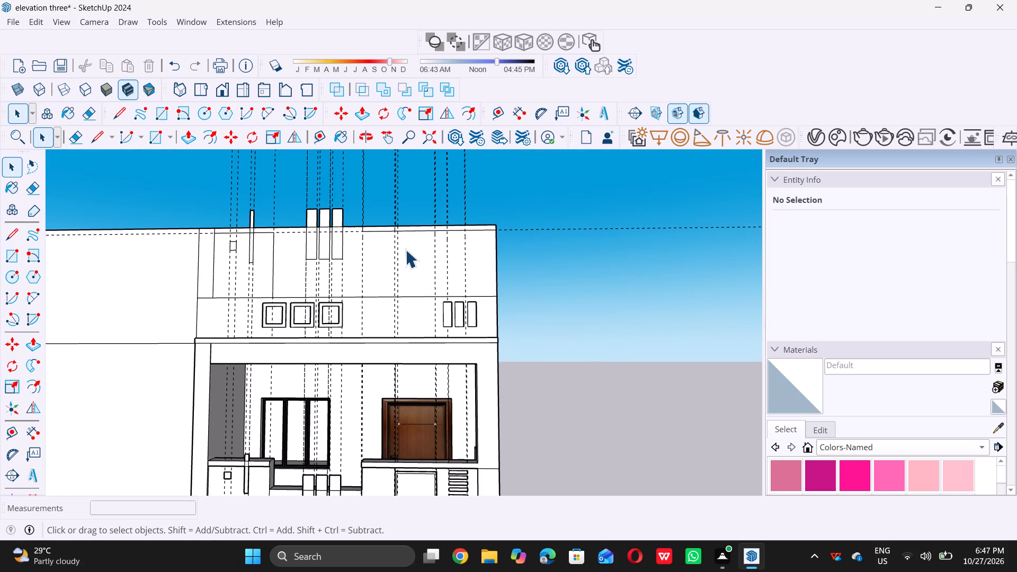
{"action": "scroll", "coordinate": [411, 243], "scroll_direction": "down", "scroll_amount": 1}
{"action": "scroll", "coordinate": [426, 449], "scroll_direction": "up", "scroll_amount": 8}
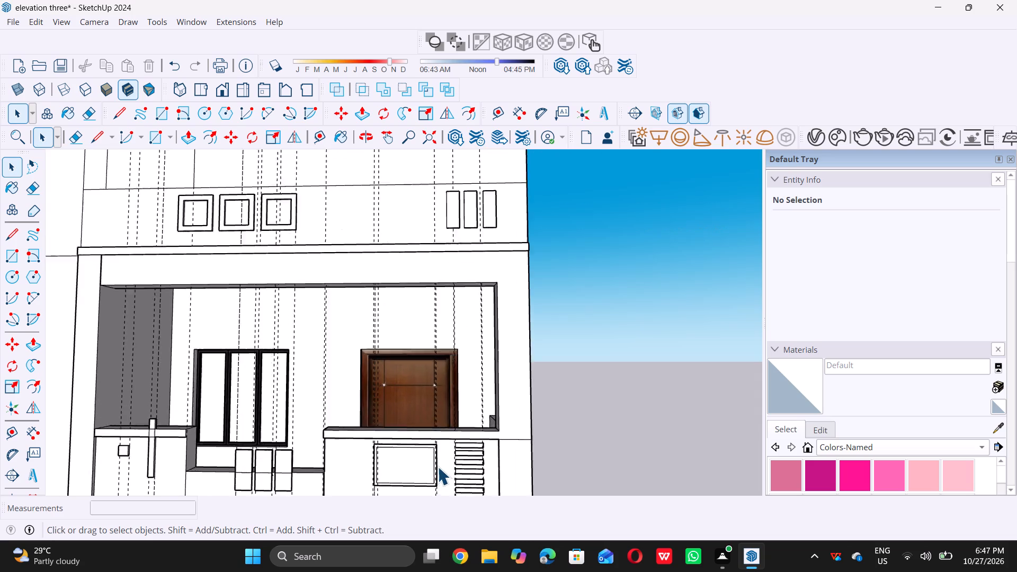
{"action": "scroll", "coordinate": [438, 467], "scroll_direction": "up", "scroll_amount": 13}
{"action": "scroll", "coordinate": [427, 443], "scroll_direction": "down", "scroll_amount": 2}
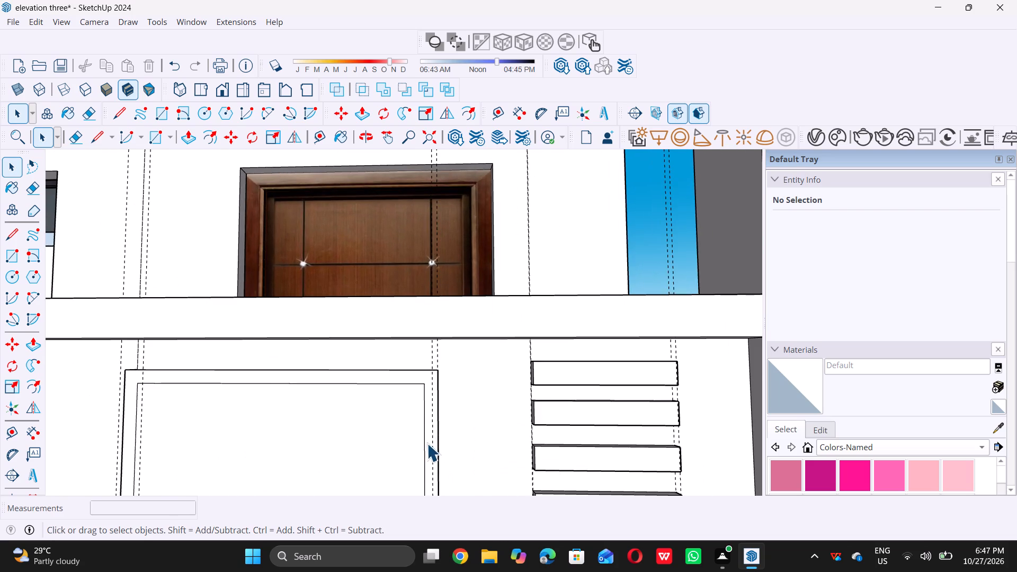
{"action": "scroll", "coordinate": [427, 443], "scroll_direction": "down", "scroll_amount": 15}
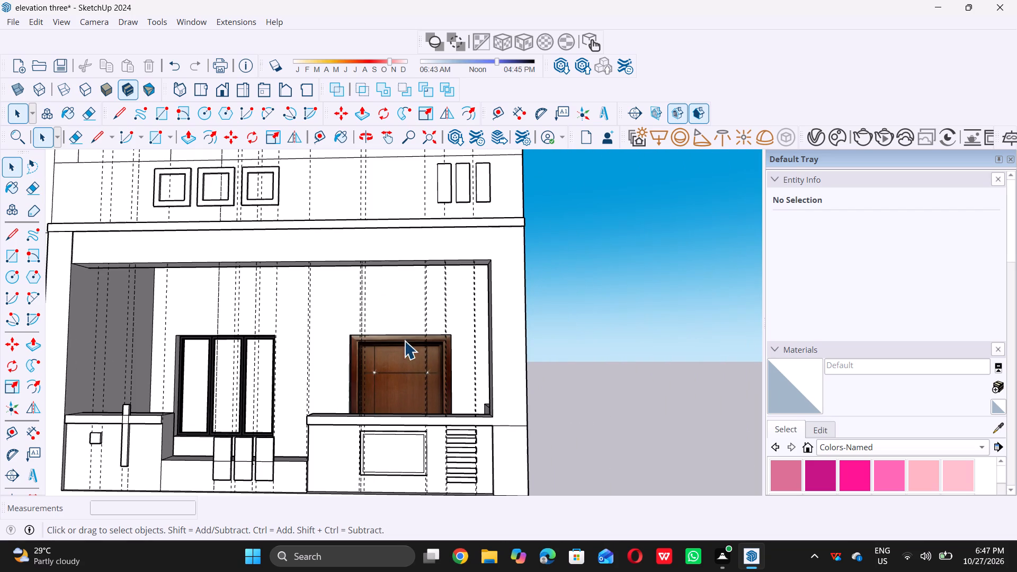
{"action": "scroll", "coordinate": [419, 350], "scroll_direction": "down", "scroll_amount": 5}
{"action": "scroll", "coordinate": [429, 201], "scroll_direction": "up", "scroll_amount": 10}
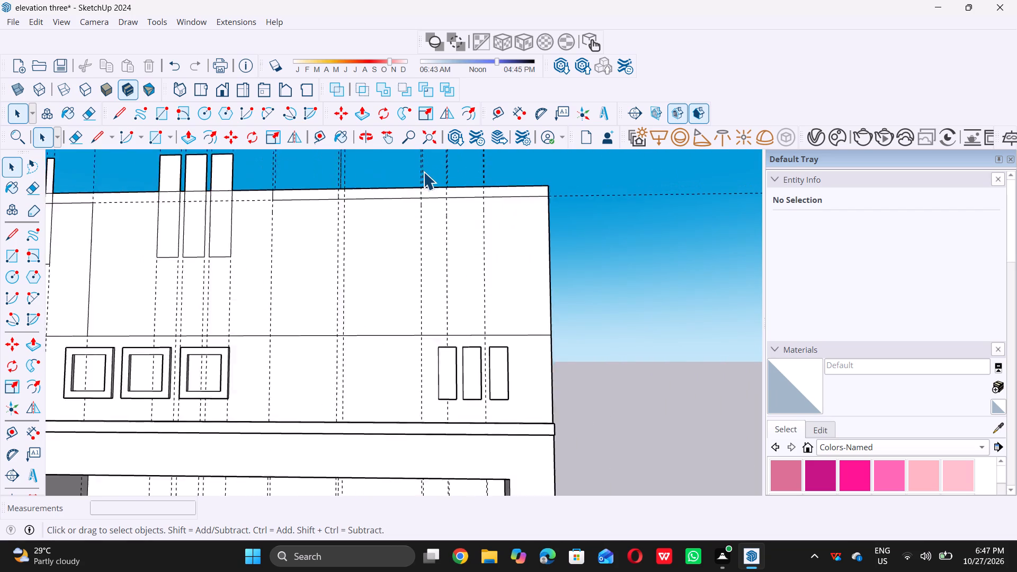
{"action": "scroll", "coordinate": [422, 172], "scroll_direction": "up", "scroll_amount": 5}
{"action": "scroll", "coordinate": [422, 172], "scroll_direction": "down", "scroll_amount": 6}
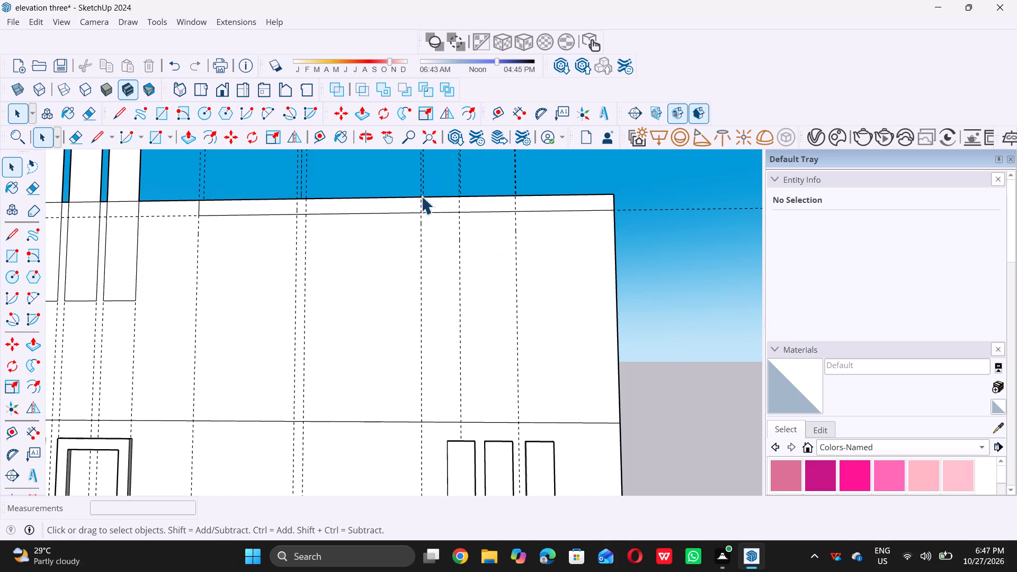
{"action": "middle_click_drag", "start_coordinate": [420, 196], "coordinate": [422, 191]}
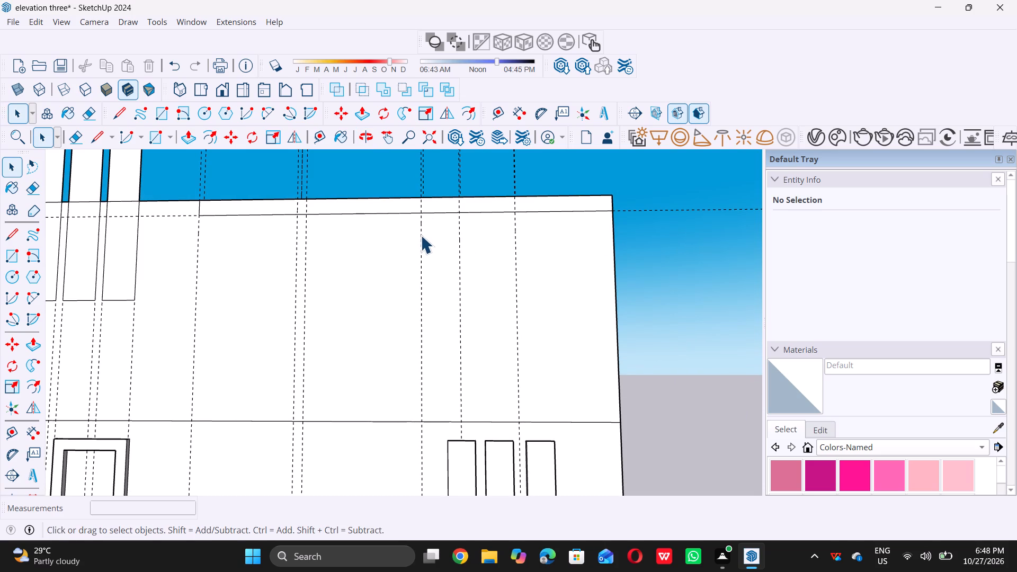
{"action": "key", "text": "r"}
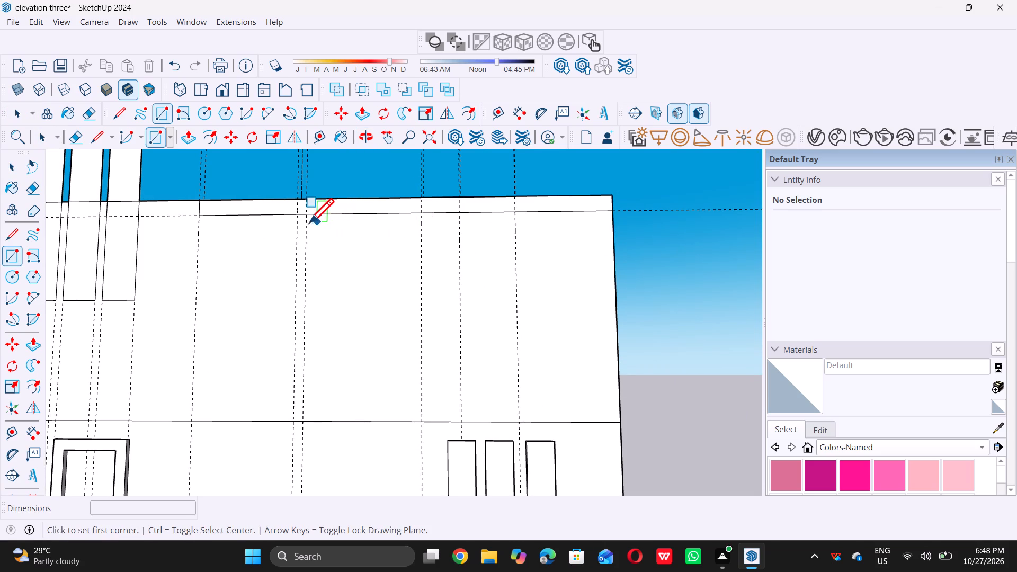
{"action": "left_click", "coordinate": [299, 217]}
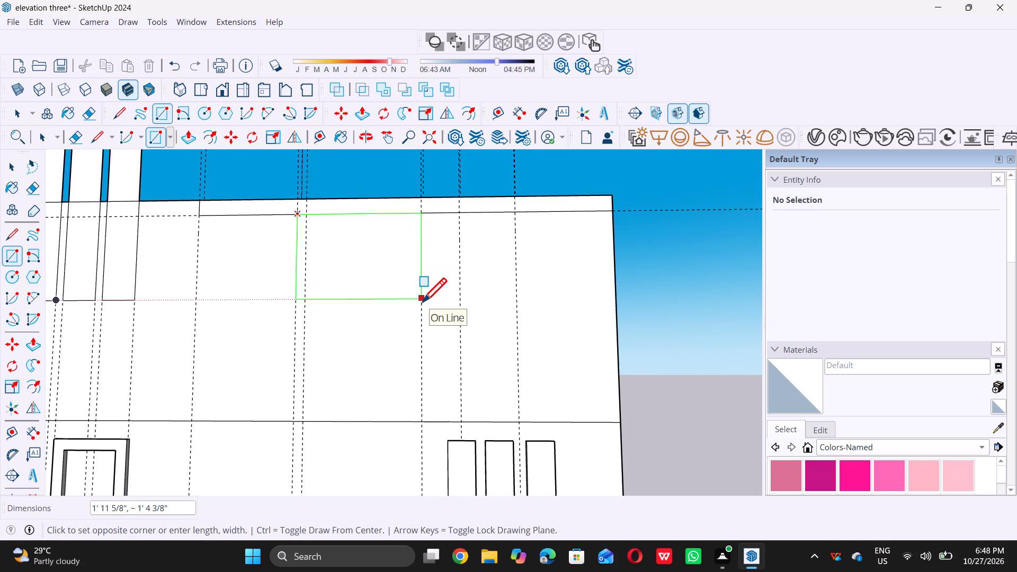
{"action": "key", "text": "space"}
Draw a rectangle about 2' 1 1/16" by 1' 7 7/16" on the parapet's face, below the top band, along the guides above the balcony's framed panel.
{"action": "scroll", "coordinate": [422, 302], "scroll_direction": "down", "scroll_amount": 3}
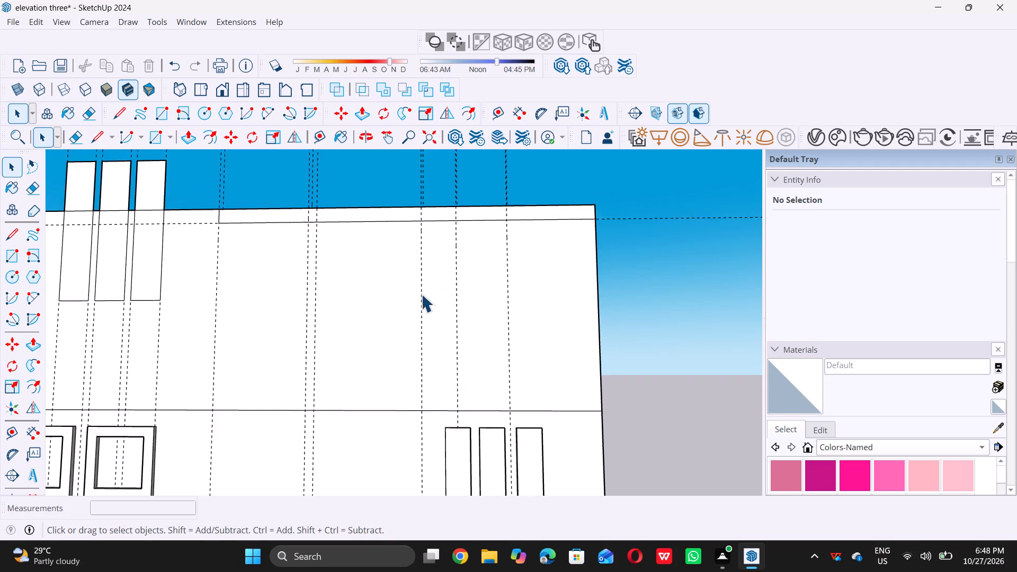
{"action": "scroll", "coordinate": [421, 294], "scroll_direction": "down", "scroll_amount": 10}
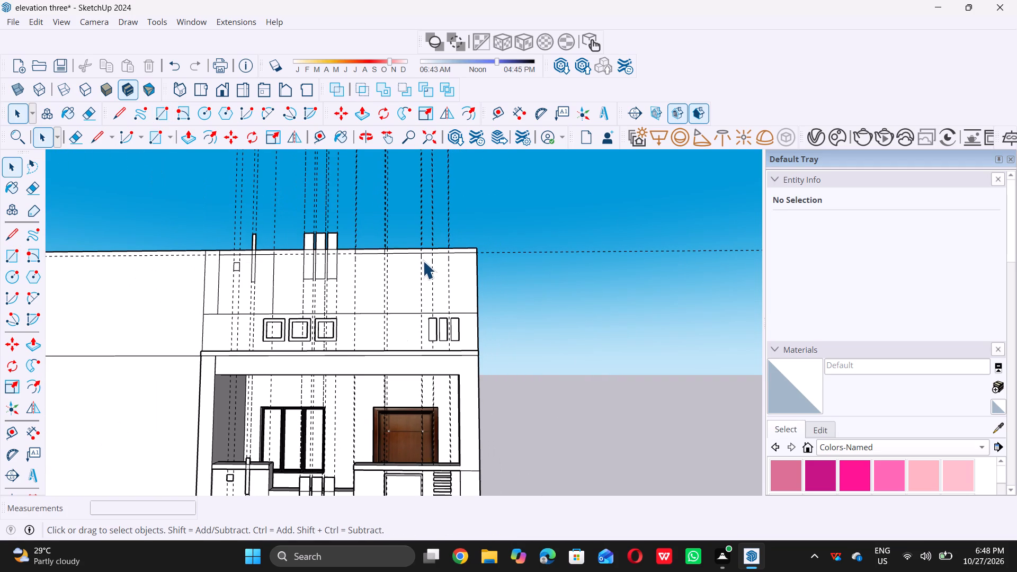
{"action": "scroll", "coordinate": [423, 261], "scroll_direction": "down", "scroll_amount": 2}
{"action": "middle_click_drag", "start_coordinate": [404, 316], "coordinate": [404, 304]}
{"action": "scroll", "coordinate": [412, 290], "scroll_direction": "up", "scroll_amount": 5}
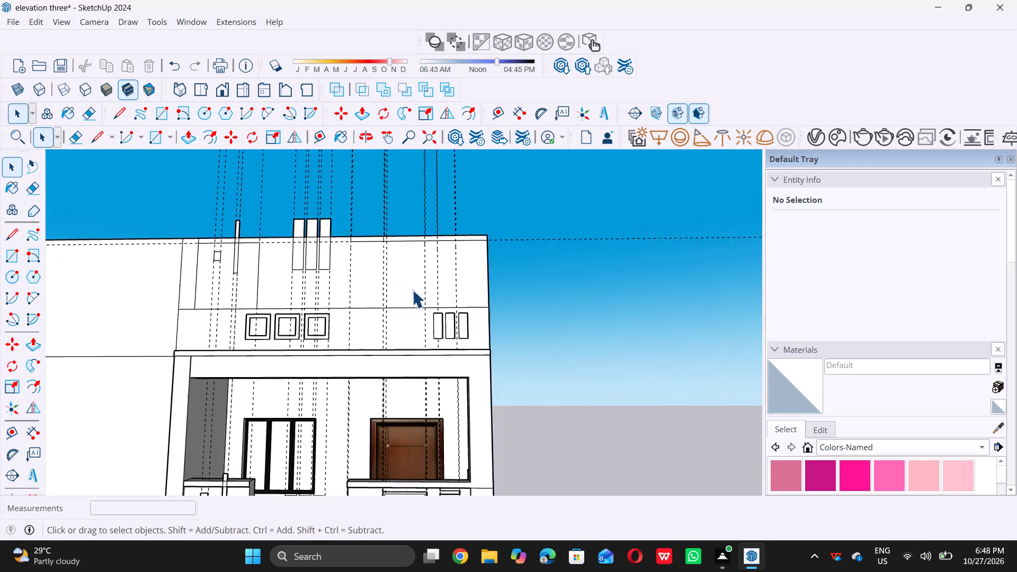
{"action": "scroll", "coordinate": [412, 290], "scroll_direction": "up", "scroll_amount": 1}
{"action": "key", "text": "r"}
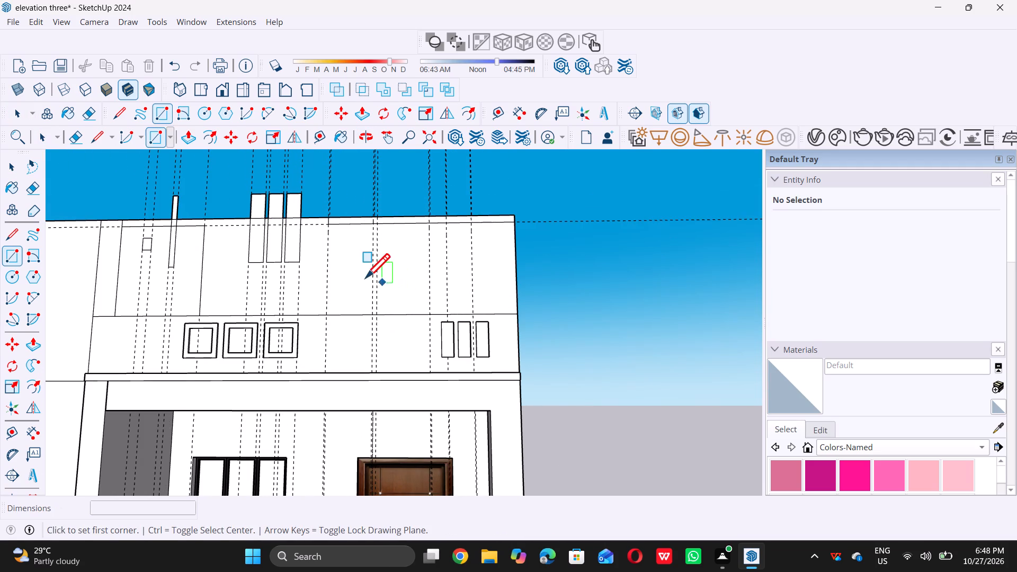
{"action": "scroll", "coordinate": [378, 253], "scroll_direction": "up", "scroll_amount": 4}
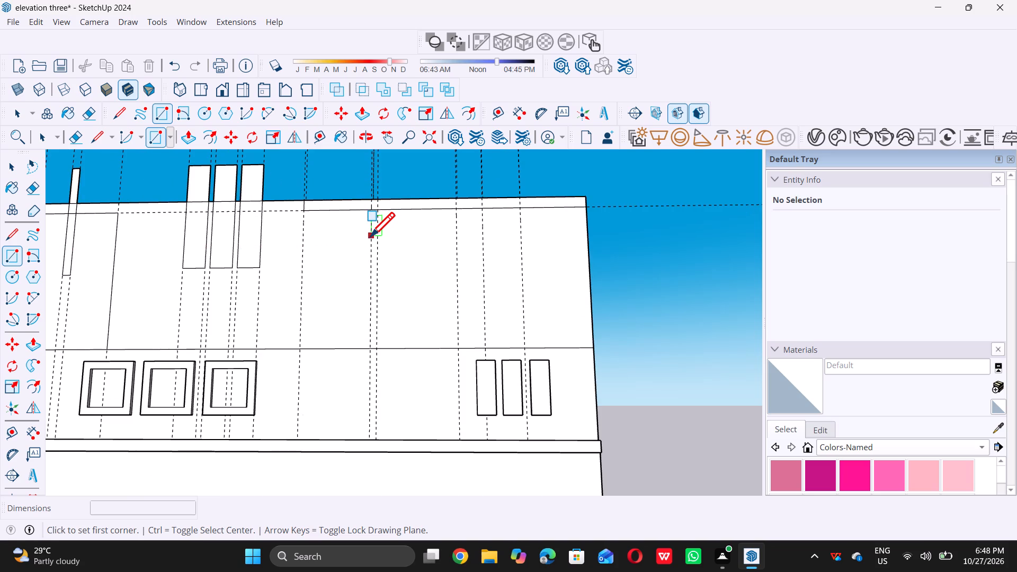
{"action": "left_click", "coordinate": [370, 236]}
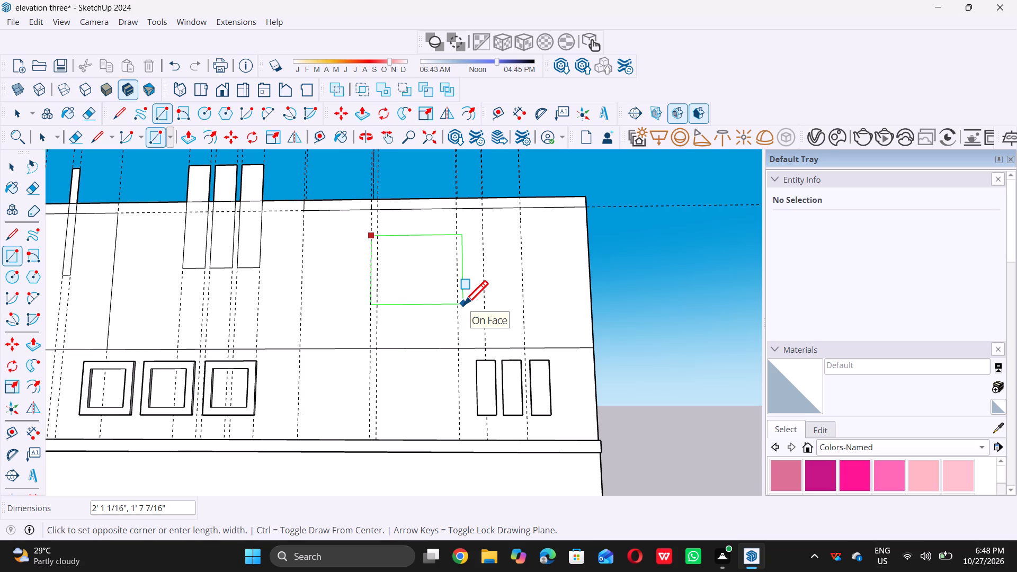
{"action": "left_click", "coordinate": [463, 305]}
{"action": "key", "text": "space"}
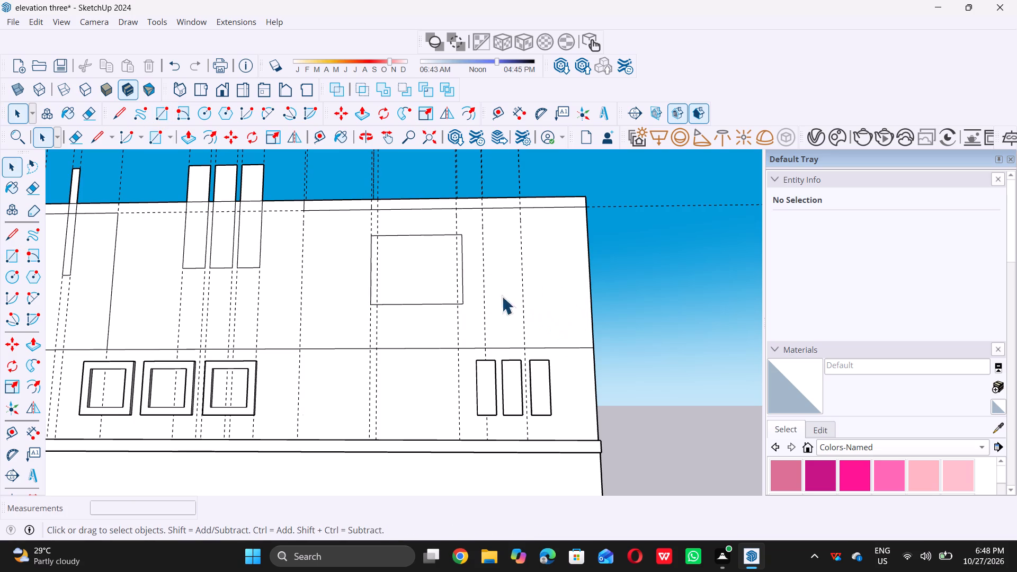
Draw a thin horizontal rectangle about 10 7/16" by 2 5/8" between the two outermost guides near the top of the parapet's face.
{"action": "scroll", "coordinate": [480, 290], "scroll_direction": "down", "scroll_amount": 11}
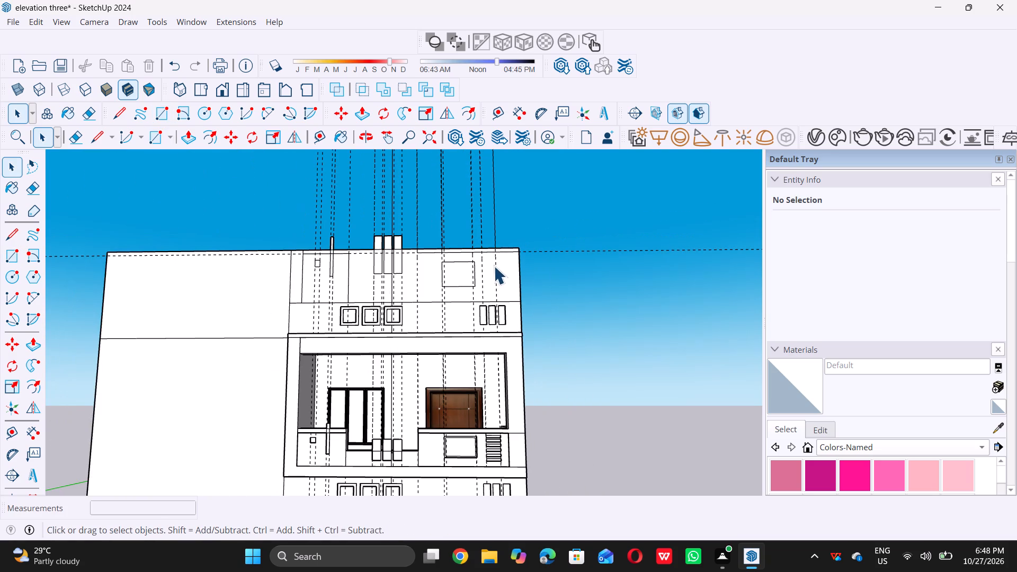
{"action": "middle_click_drag", "start_coordinate": [493, 266], "coordinate": [498, 242]}
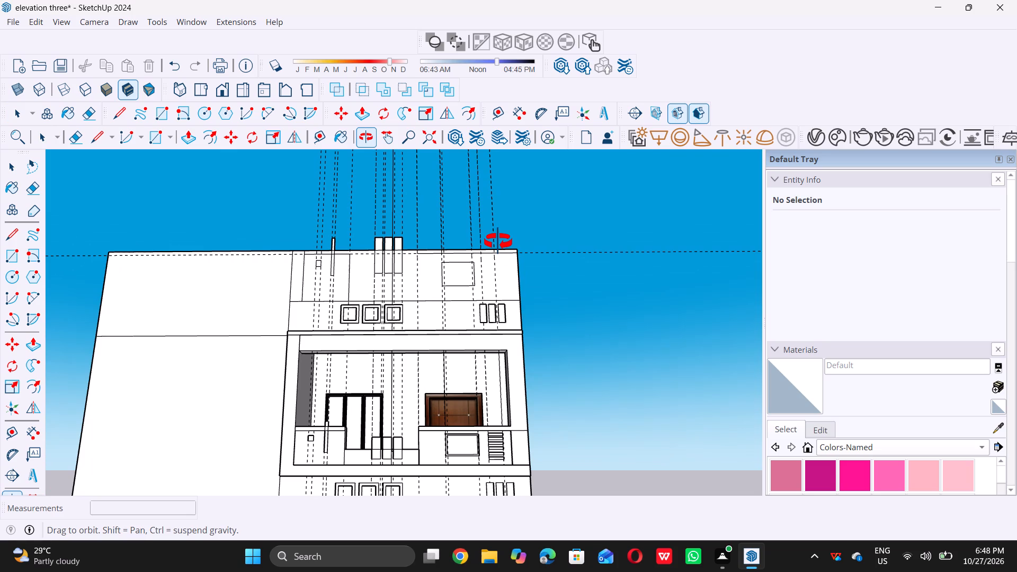
{"action": "middle_click_drag", "start_coordinate": [498, 242], "coordinate": [502, 238]}
{"action": "scroll", "coordinate": [498, 252], "scroll_direction": "up", "scroll_amount": 10}
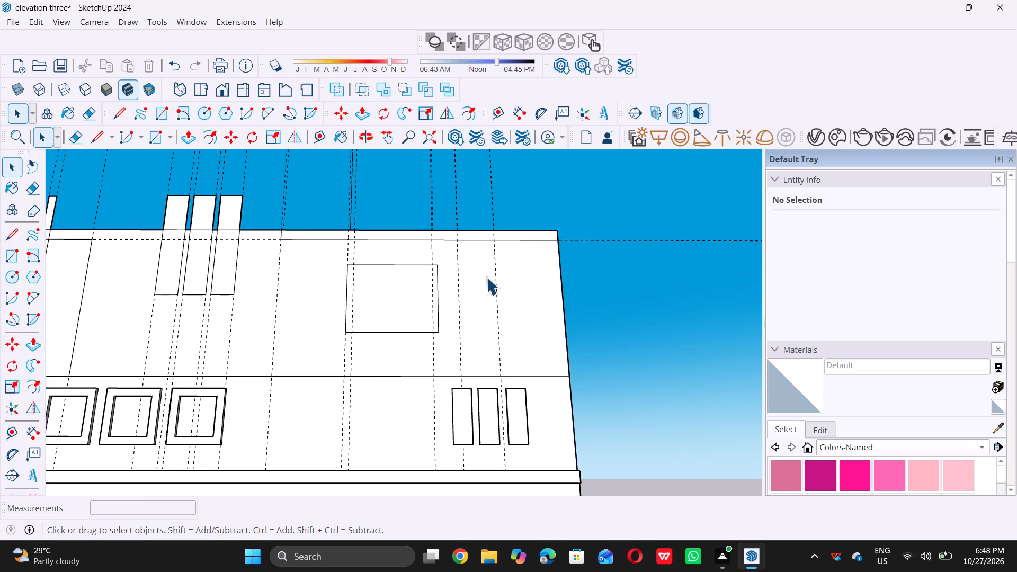
{"action": "key", "text": "r"}
{"action": "scroll", "coordinate": [474, 272], "scroll_direction": "up", "scroll_amount": 4}
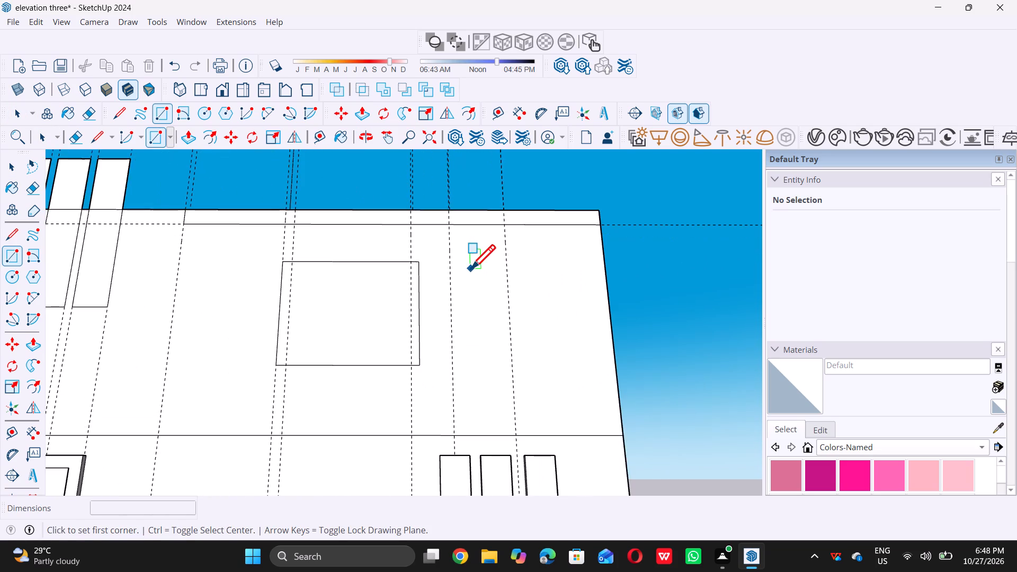
{"action": "scroll", "coordinate": [470, 267], "scroll_direction": "down", "scroll_amount": 16}
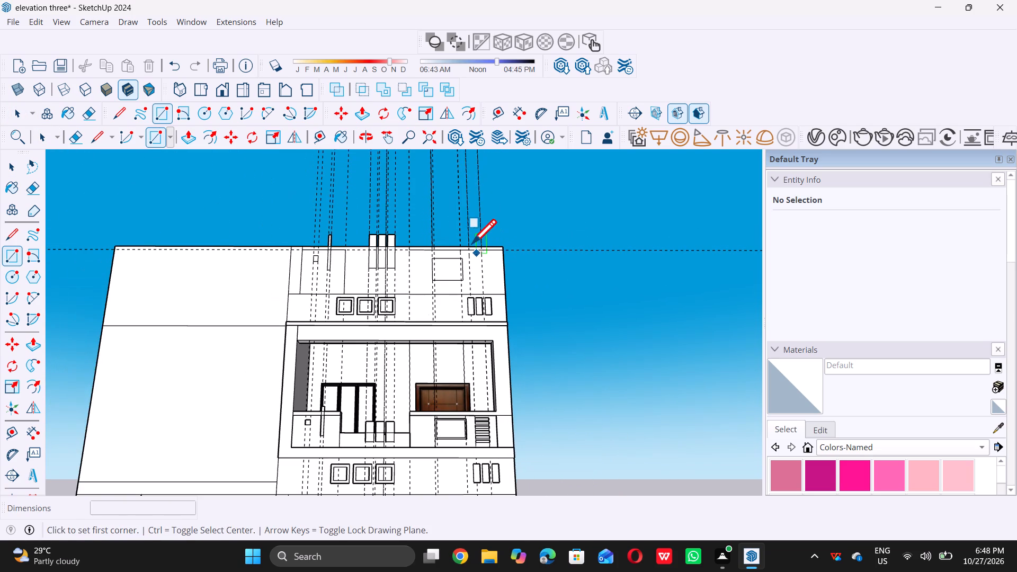
{"action": "scroll", "coordinate": [466, 249], "scroll_direction": "up", "scroll_amount": 4}
{"action": "scroll", "coordinate": [470, 263], "scroll_direction": "down", "scroll_amount": 2}
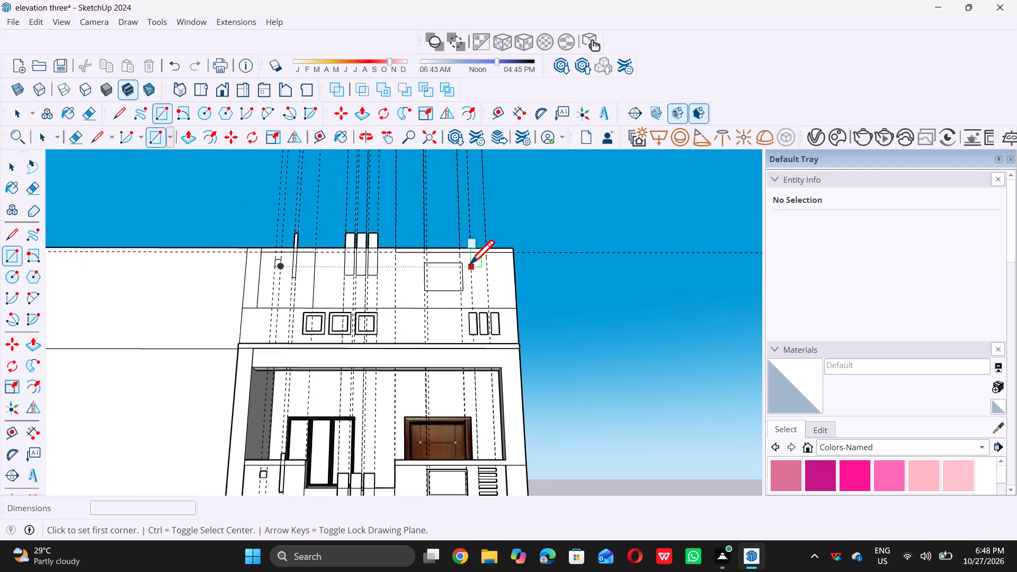
{"action": "scroll", "coordinate": [470, 264], "scroll_direction": "down", "scroll_amount": 4}
{"action": "scroll", "coordinate": [473, 264], "scroll_direction": "up", "scroll_amount": 10}
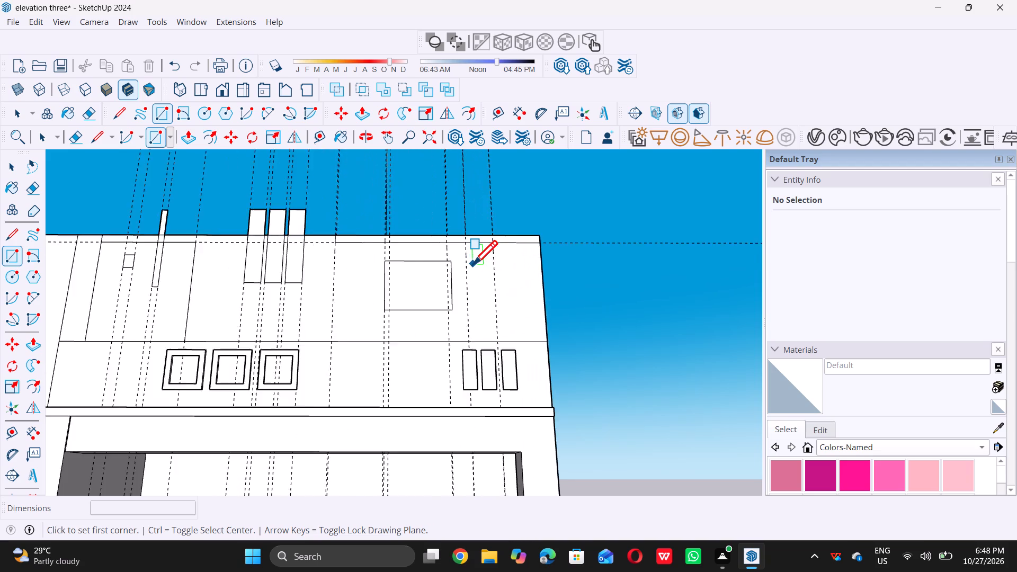
{"action": "scroll", "coordinate": [473, 264], "scroll_direction": "up", "scroll_amount": 6}
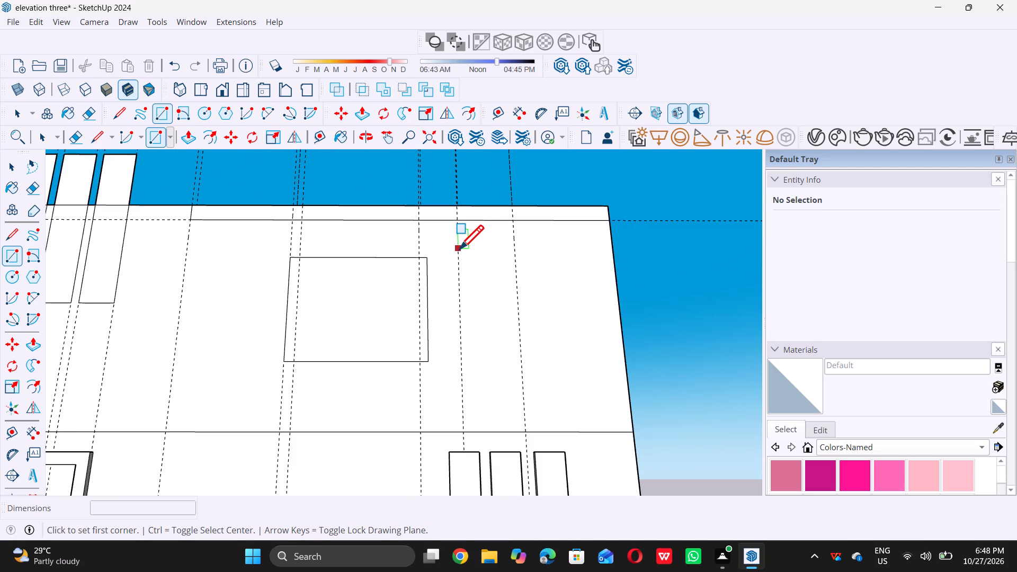
{"action": "left_click", "coordinate": [459, 249]}
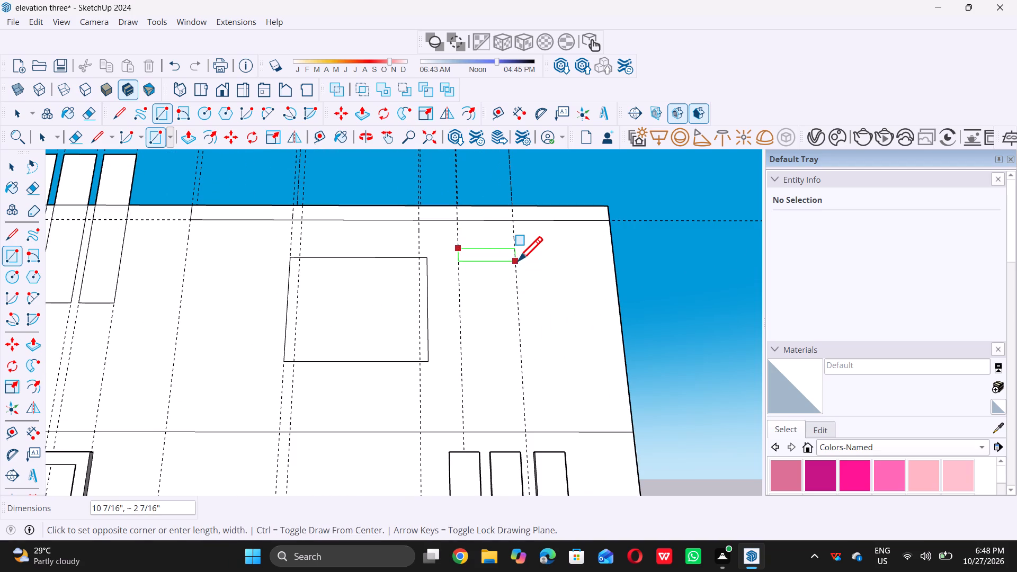
{"action": "left_click", "coordinate": [517, 262]}
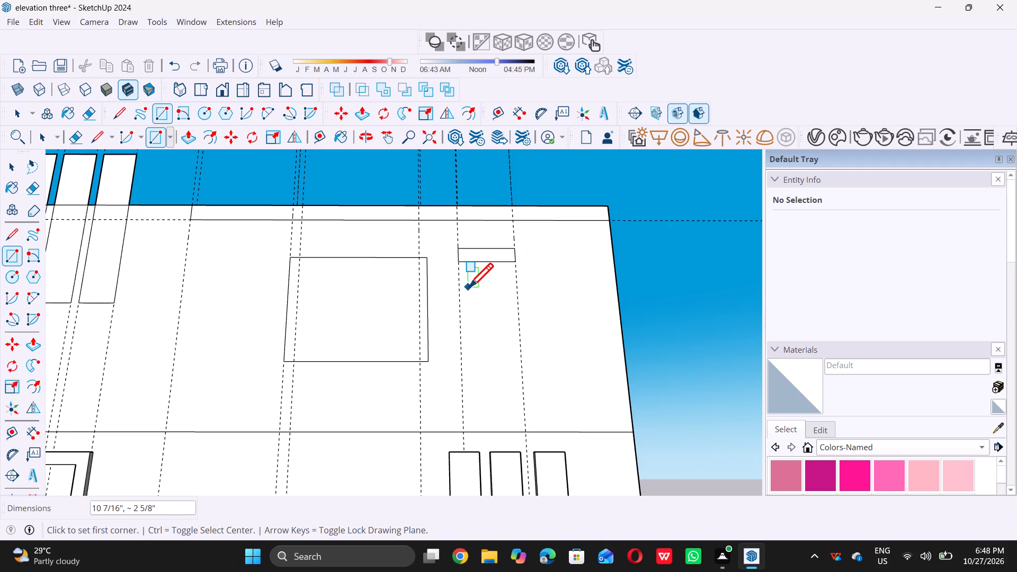
{"action": "scroll", "coordinate": [468, 287], "scroll_direction": "up", "scroll_amount": 8}
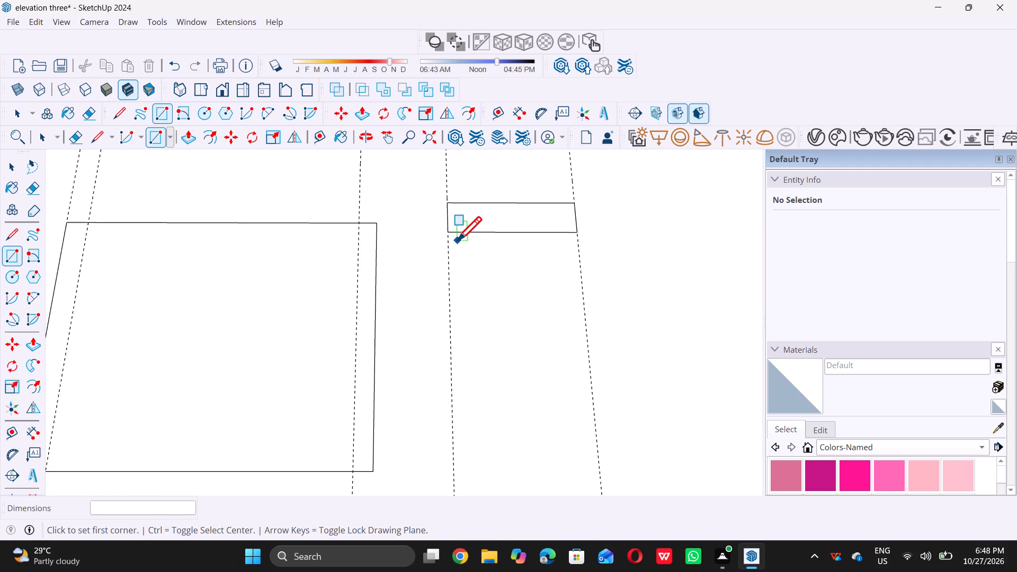
{"action": "key", "text": "space"}
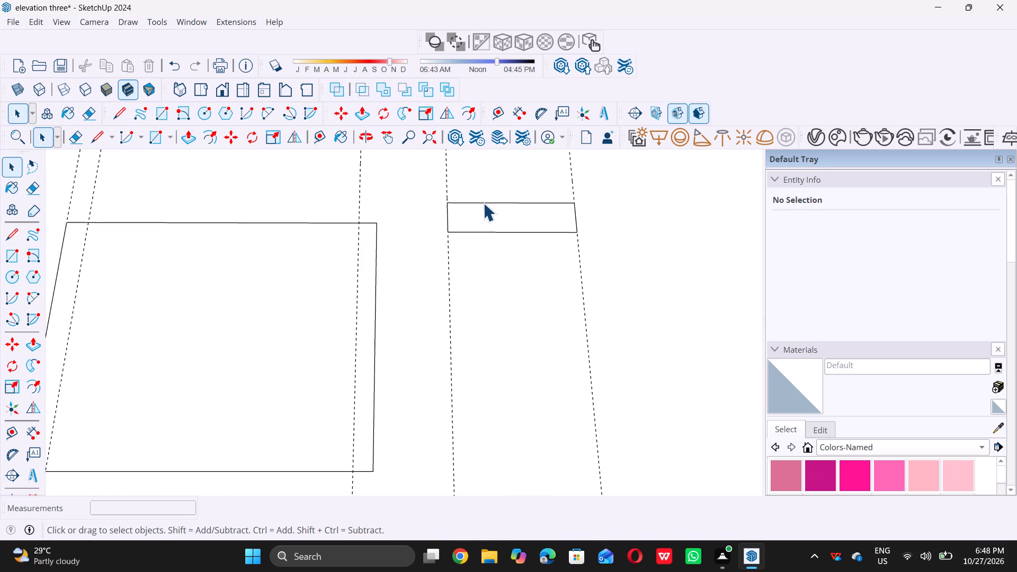
Copy the thin slat rectangle near the parapet's outer guides straight down by about 4".
{"action": "left_click", "coordinate": [483, 203]}
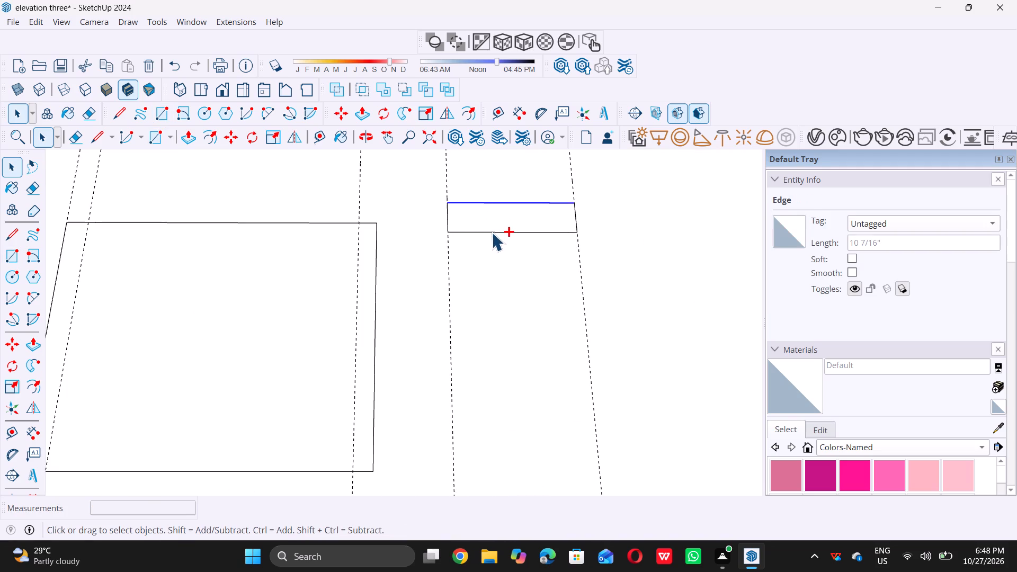
{"action": "left_click", "coordinate": [492, 233], "text": "ctrl"}
{"action": "left_click", "coordinate": [447, 218], "text": "ctrl"}
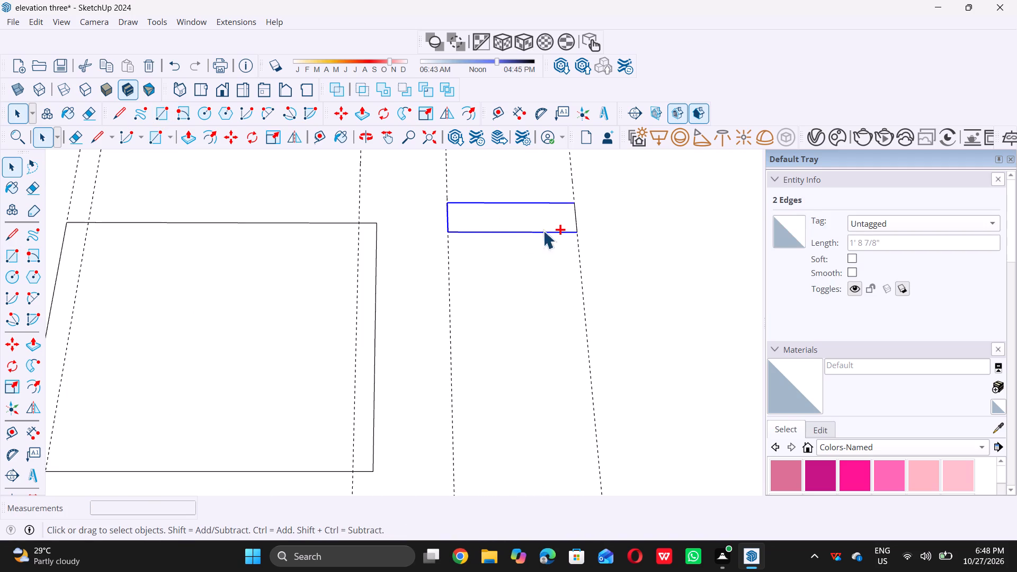
{"action": "left_click", "coordinate": [575, 226], "text": "ctrl"}
{"action": "scroll", "coordinate": [561, 224], "scroll_direction": "down", "scroll_amount": 7}
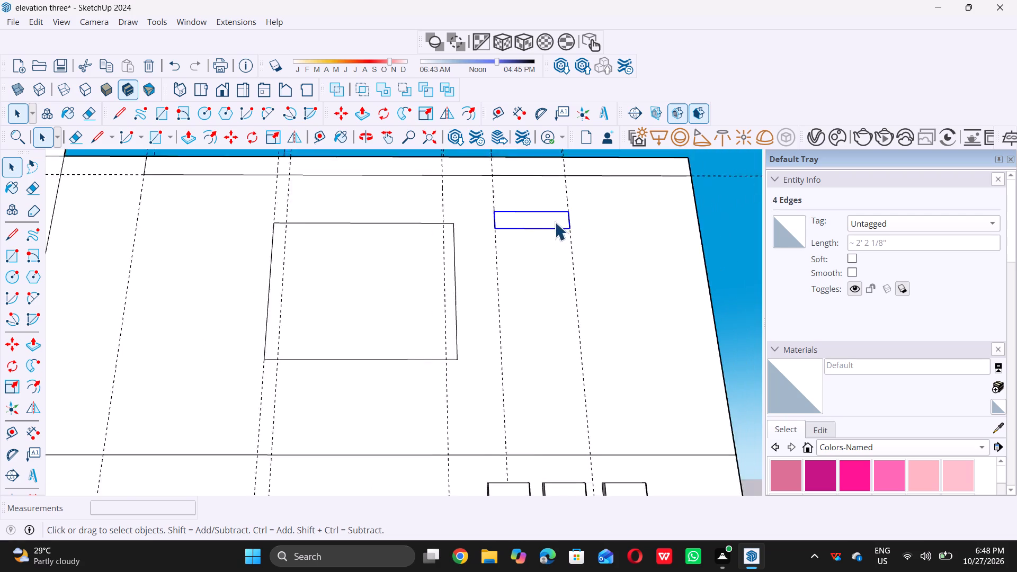
{"action": "scroll", "coordinate": [555, 222], "scroll_direction": "down", "scroll_amount": 19}
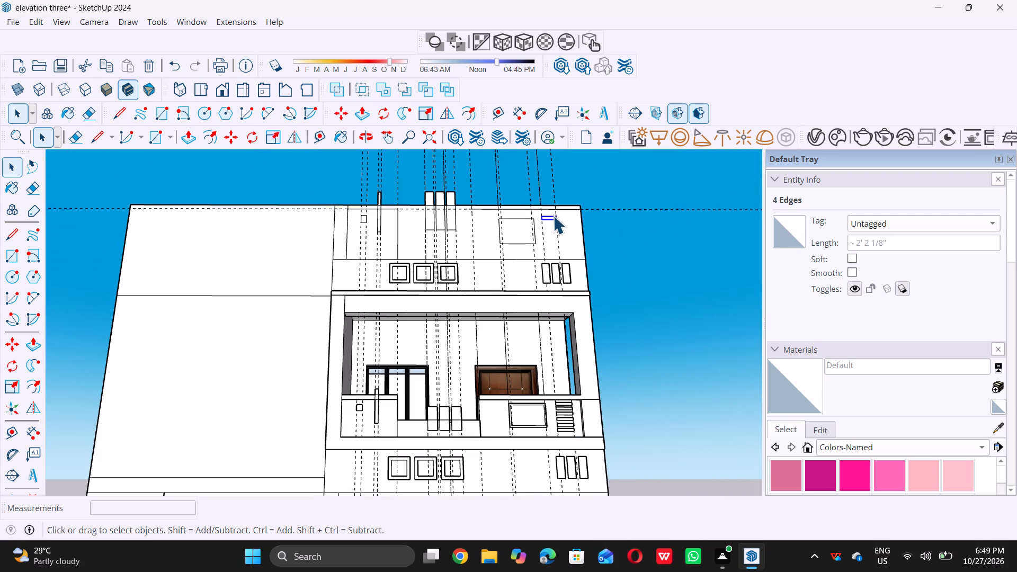
{"action": "scroll", "coordinate": [542, 213], "scroll_direction": "up", "scroll_amount": 3}
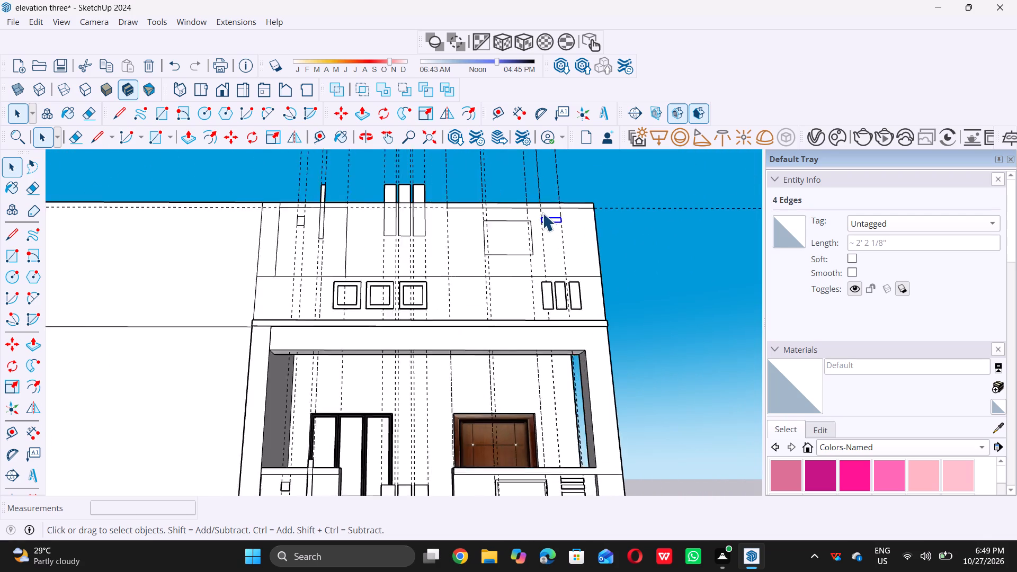
{"action": "scroll", "coordinate": [542, 213], "scroll_direction": "up", "scroll_amount": 10}
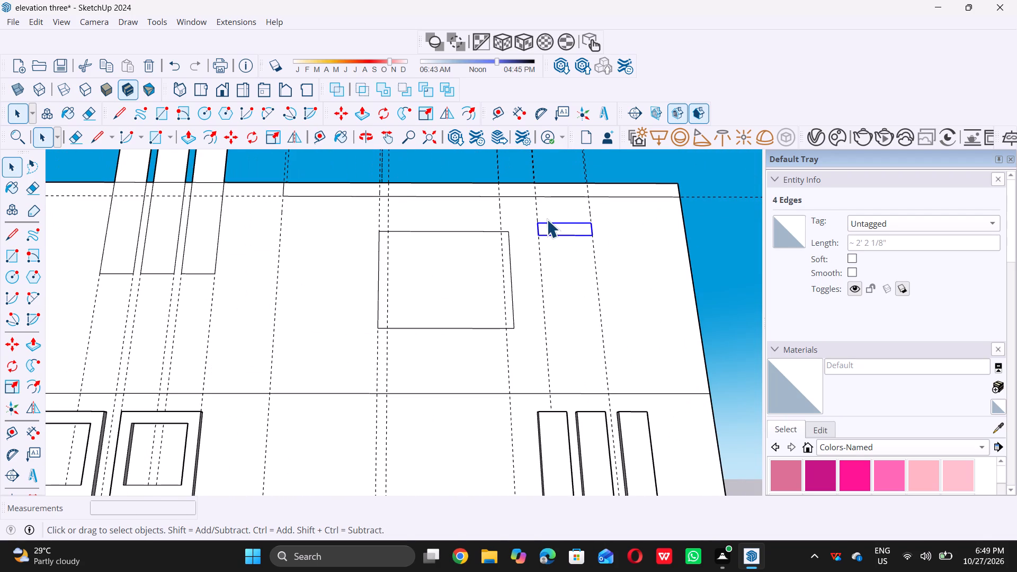
{"action": "key", "text": "m"}
{"action": "left_click", "coordinate": [537, 220]}
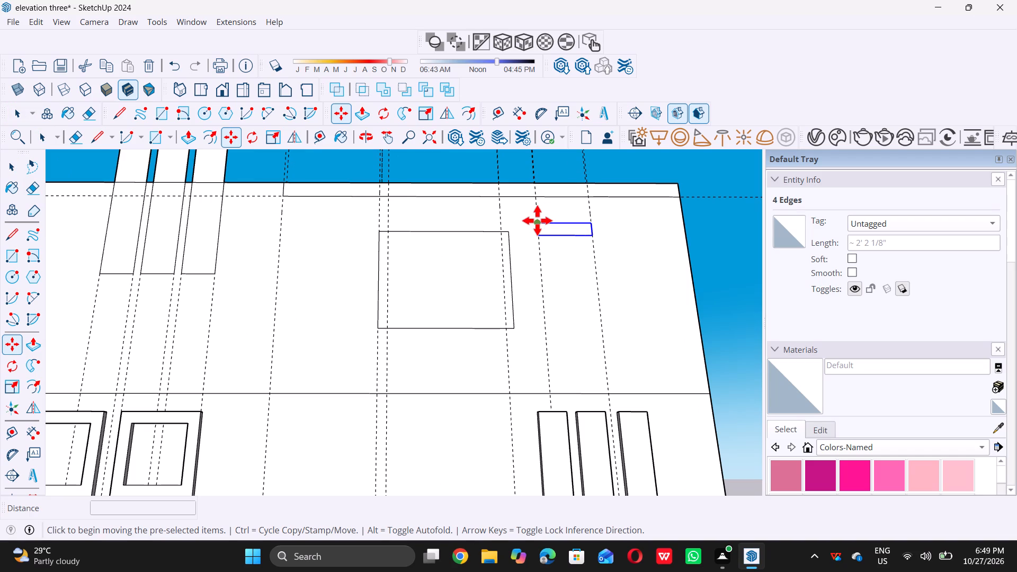
{"action": "scroll", "coordinate": [542, 251], "scroll_direction": "up", "scroll_amount": 6}
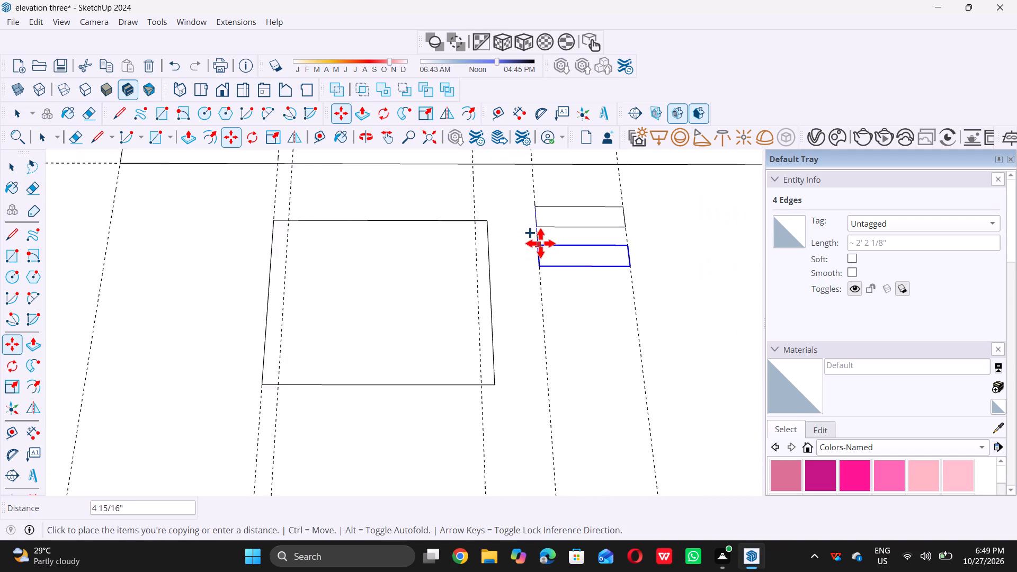
{"action": "scroll", "coordinate": [540, 243], "scroll_direction": "up", "scroll_amount": 2}
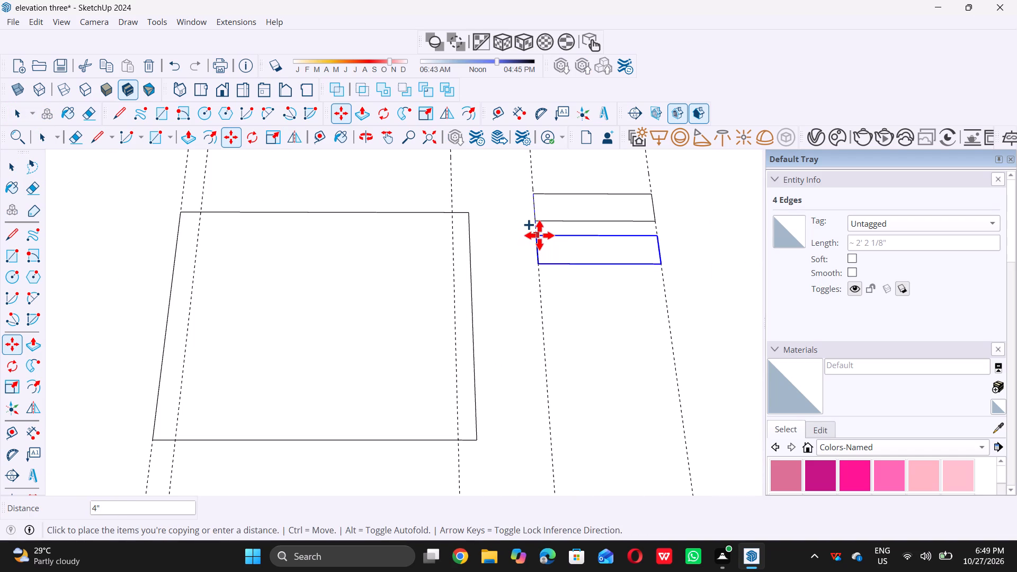
{"action": "left_click", "coordinate": [540, 235]}
Add four more copies of the slat down the guide, each about 4" below the previous one, to complete a stack of six.
{"action": "double_click", "coordinate": [540, 234]}
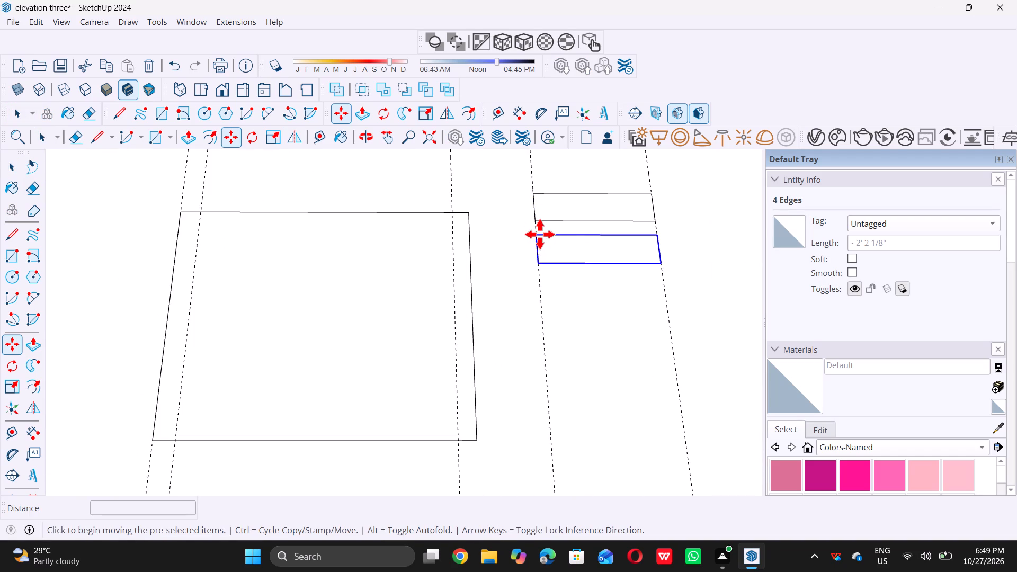
{"action": "left_click", "coordinate": [537, 275]}
{"action": "left_click", "coordinate": [537, 274]}
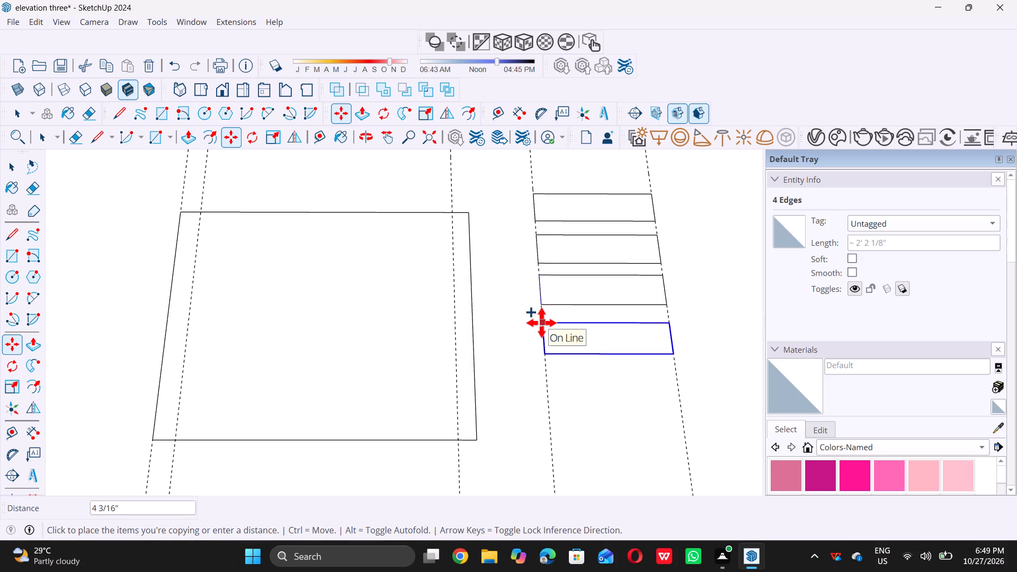
{"action": "left_click", "coordinate": [542, 321]}
{"action": "left_click", "coordinate": [543, 320]}
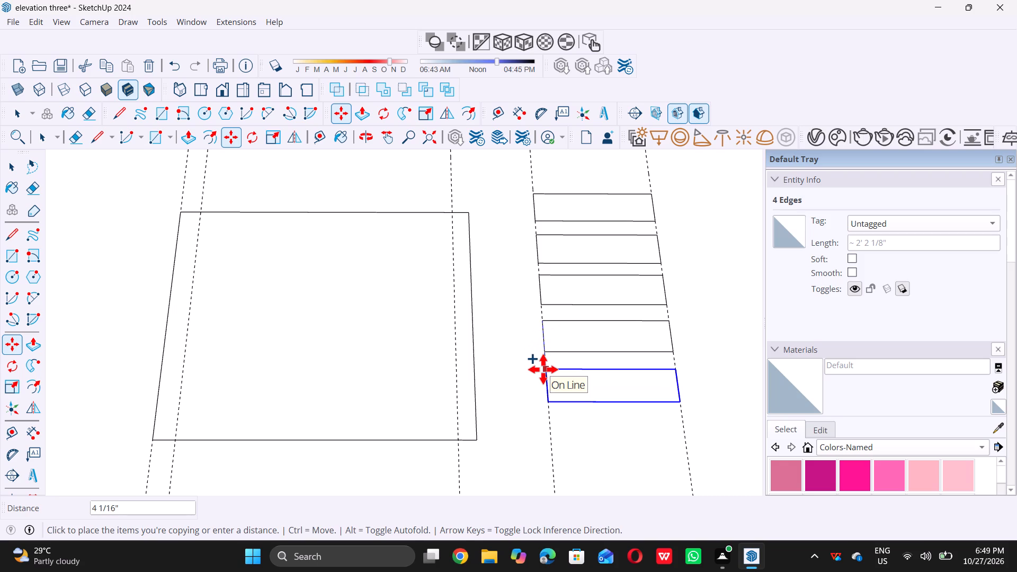
{"action": "left_click", "coordinate": [544, 370]}
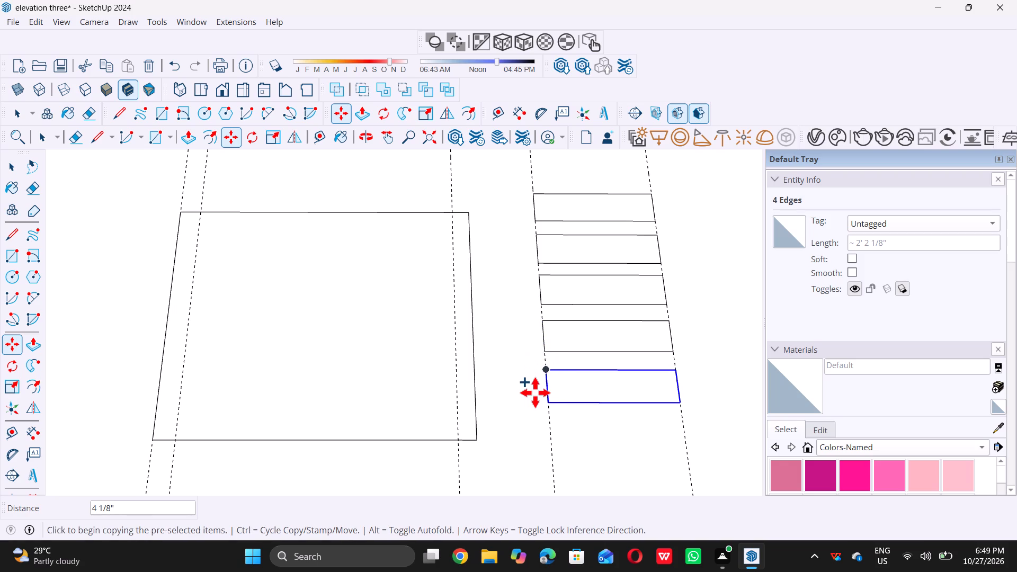
{"action": "left_click", "coordinate": [550, 371]}
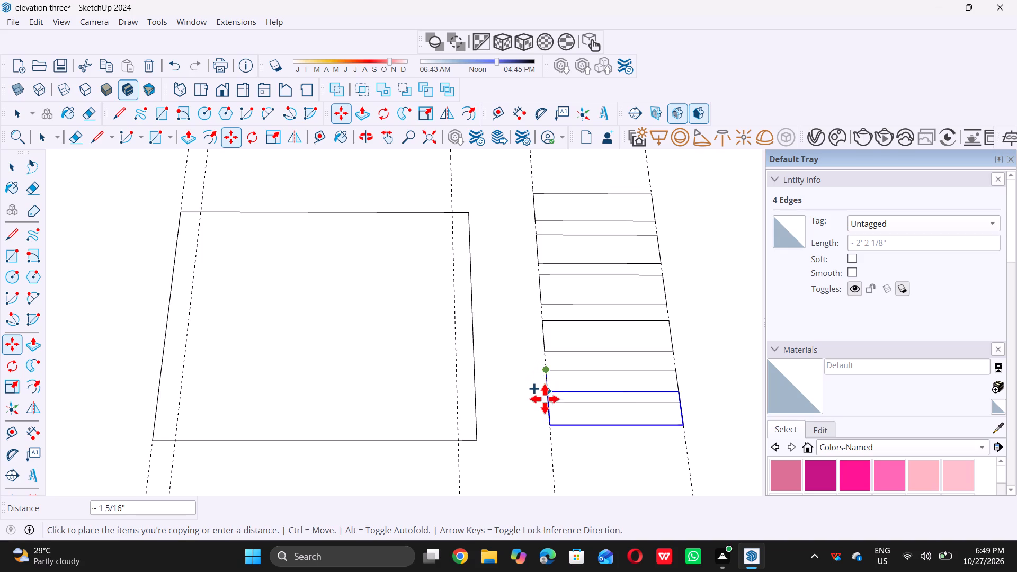
{"action": "scroll", "coordinate": [545, 399], "scroll_direction": "down", "scroll_amount": 9}
{"action": "scroll", "coordinate": [551, 355], "scroll_direction": "down", "scroll_amount": 4}
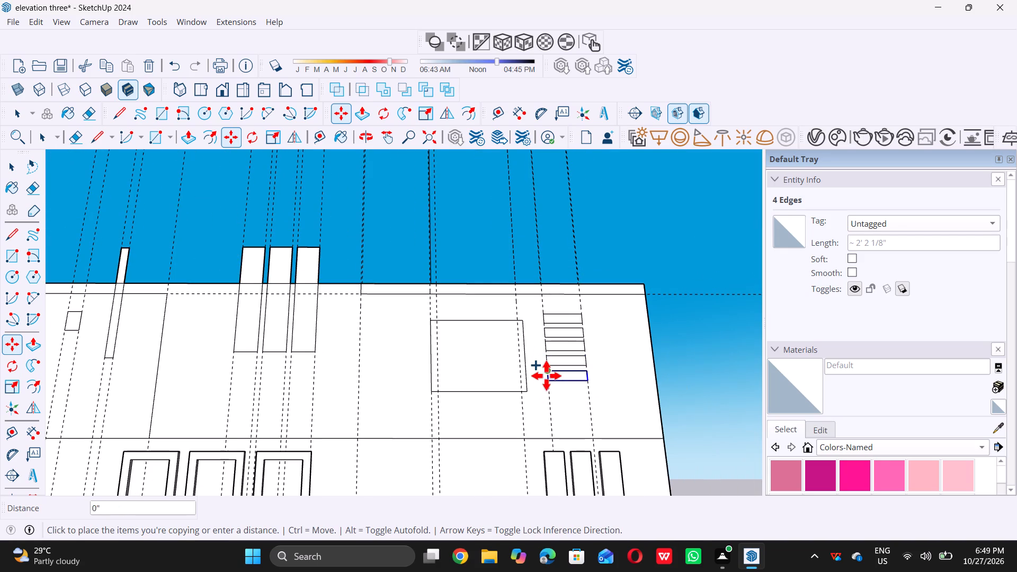
{"action": "scroll", "coordinate": [552, 405], "scroll_direction": "up", "scroll_amount": 3}
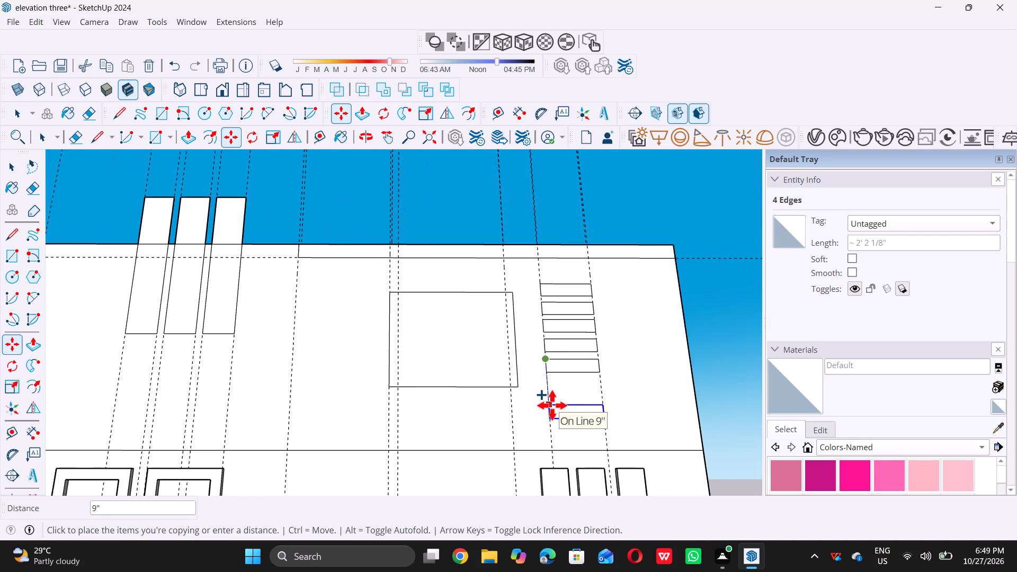
{"action": "scroll", "coordinate": [551, 379], "scroll_direction": "up", "scroll_amount": 9}
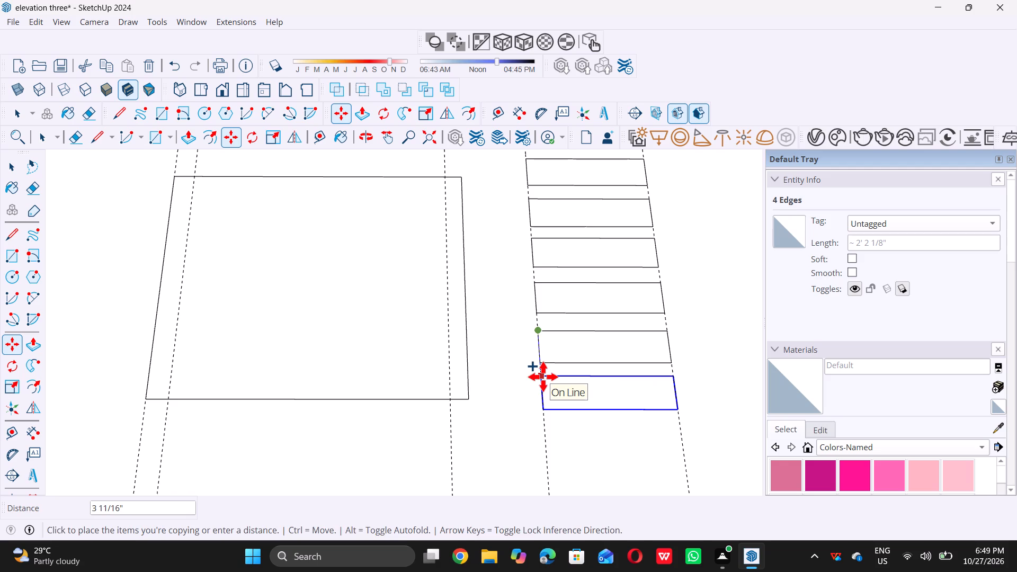
{"action": "left_click", "coordinate": [543, 377]}
{"action": "key", "text": "space"}
Delete all construction guides from the model.
{"action": "scroll", "coordinate": [539, 366], "scroll_direction": "down", "scroll_amount": 8}
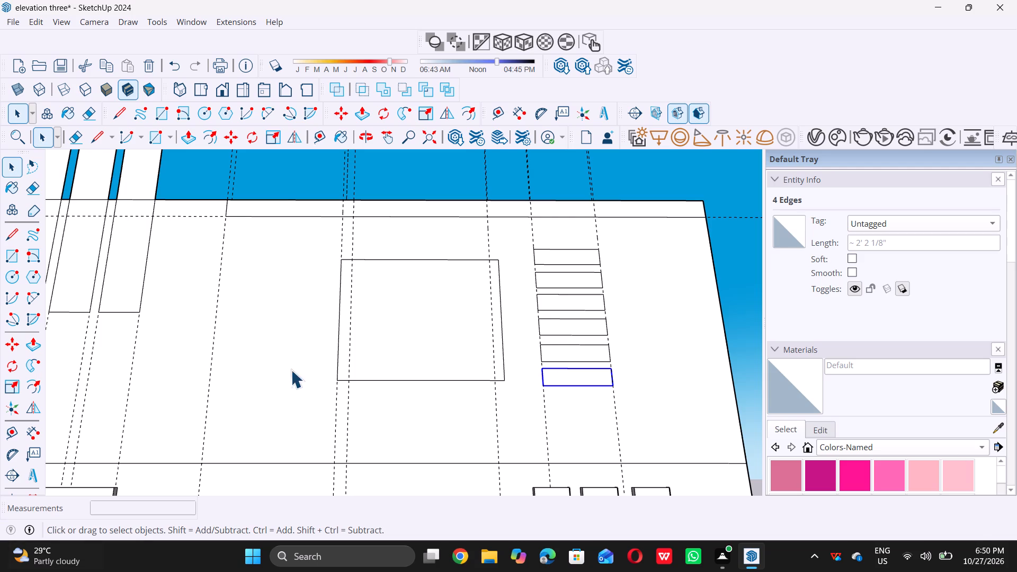
{"action": "scroll", "coordinate": [315, 355], "scroll_direction": "down", "scroll_amount": 5}
{"action": "middle_click_drag", "start_coordinate": [523, 305], "coordinate": [535, 334]}
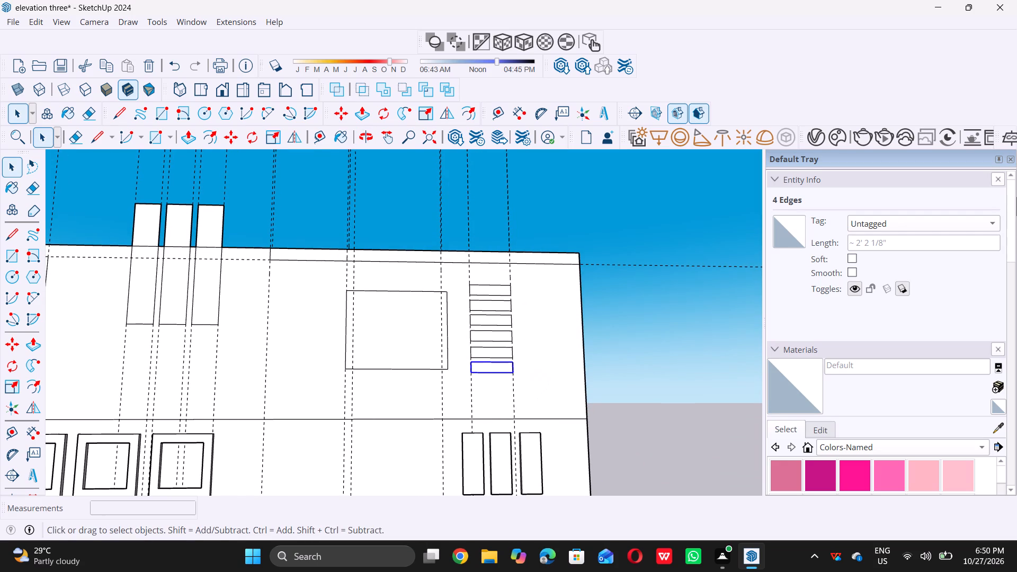
{"action": "middle_click_drag", "start_coordinate": [468, 278], "coordinate": [479, 302]}
{"action": "double_click", "coordinate": [689, 290]}
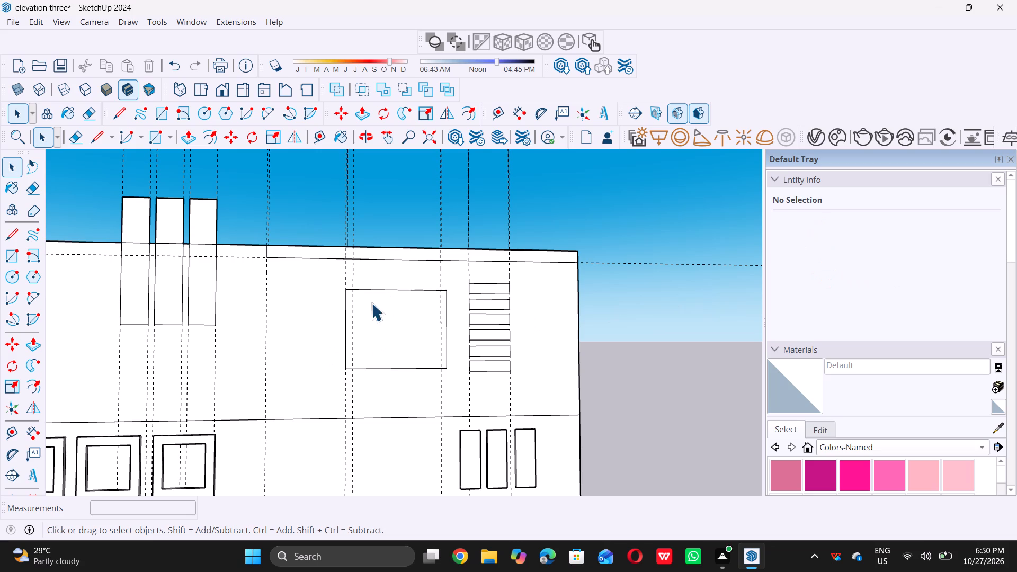
{"action": "left_click", "coordinate": [38, 21]}
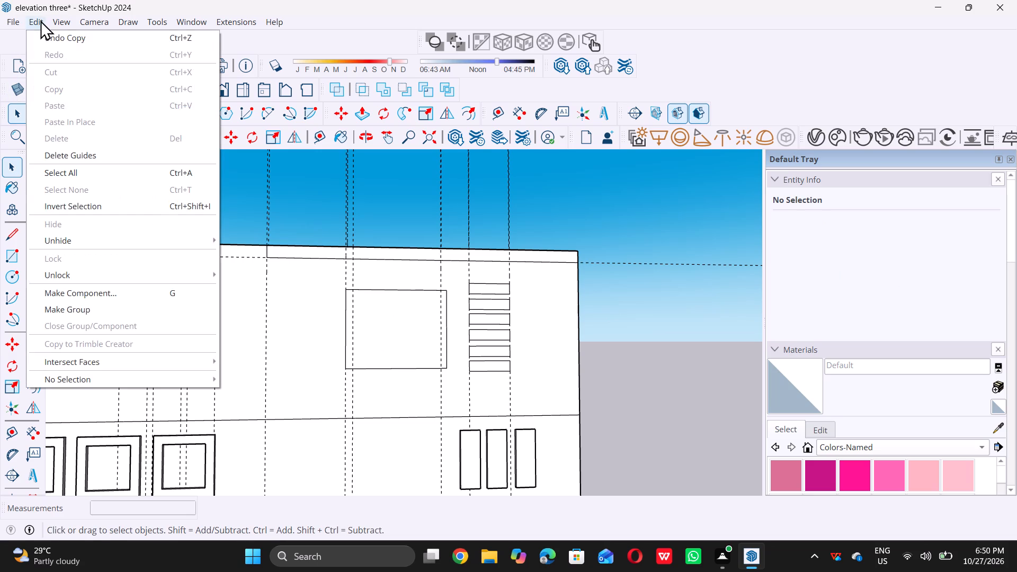
{"action": "double_click", "coordinate": [106, 156]}
Draw a short vertical line from the upper right corner of the parapet's left panel outline up to the parapet's top edge.
{"action": "scroll", "coordinate": [284, 209], "scroll_direction": "down", "scroll_amount": 4}
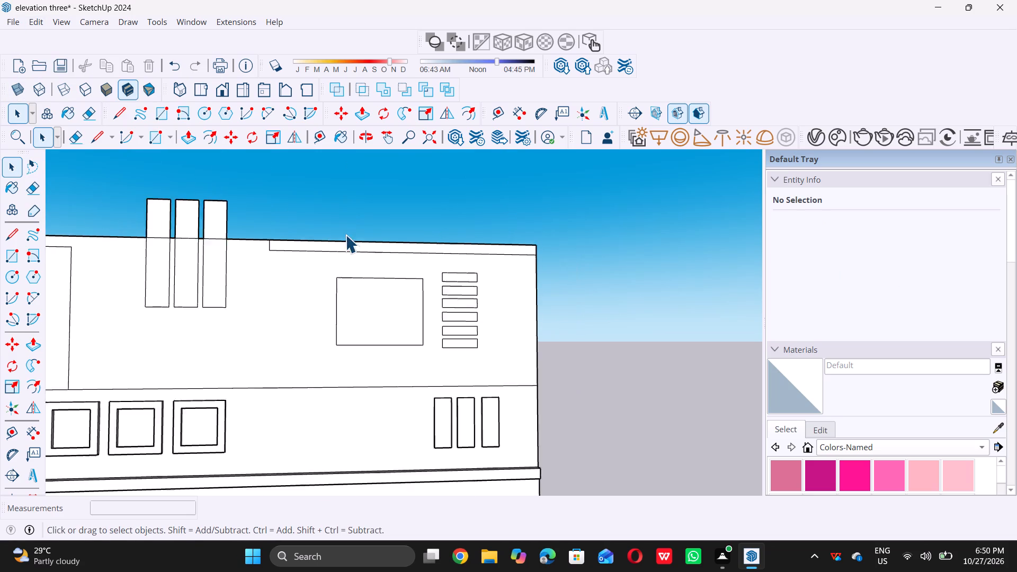
{"action": "scroll", "coordinate": [345, 235], "scroll_direction": "down", "scroll_amount": 2}
{"action": "middle_click_drag", "start_coordinate": [240, 303], "coordinate": [341, 337]}
{"action": "scroll", "coordinate": [354, 302], "scroll_direction": "down", "scroll_amount": 6}
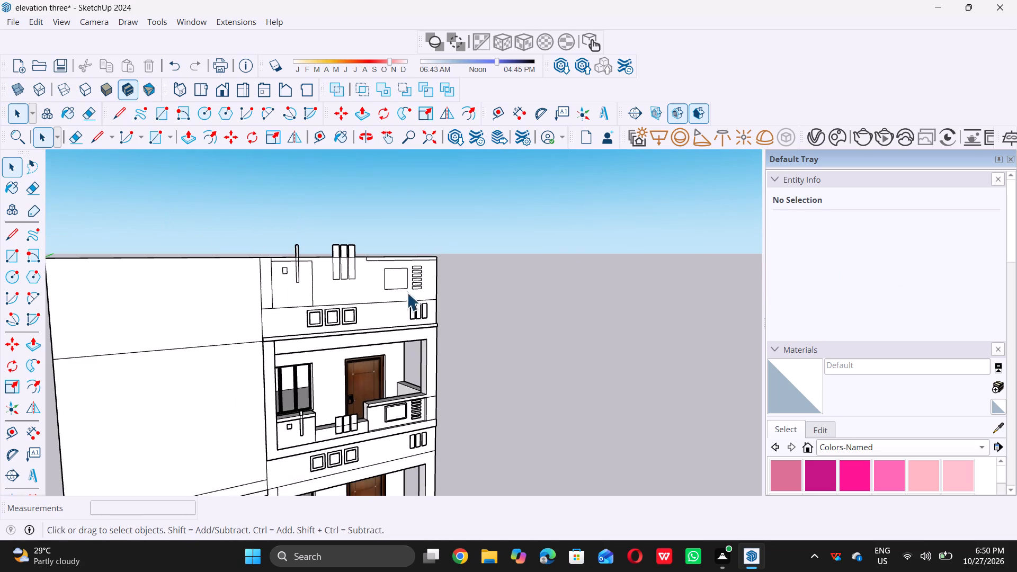
{"action": "scroll", "coordinate": [343, 298], "scroll_direction": "up", "scroll_amount": 6}
{"action": "scroll", "coordinate": [389, 249], "scroll_direction": "down", "scroll_amount": 6}
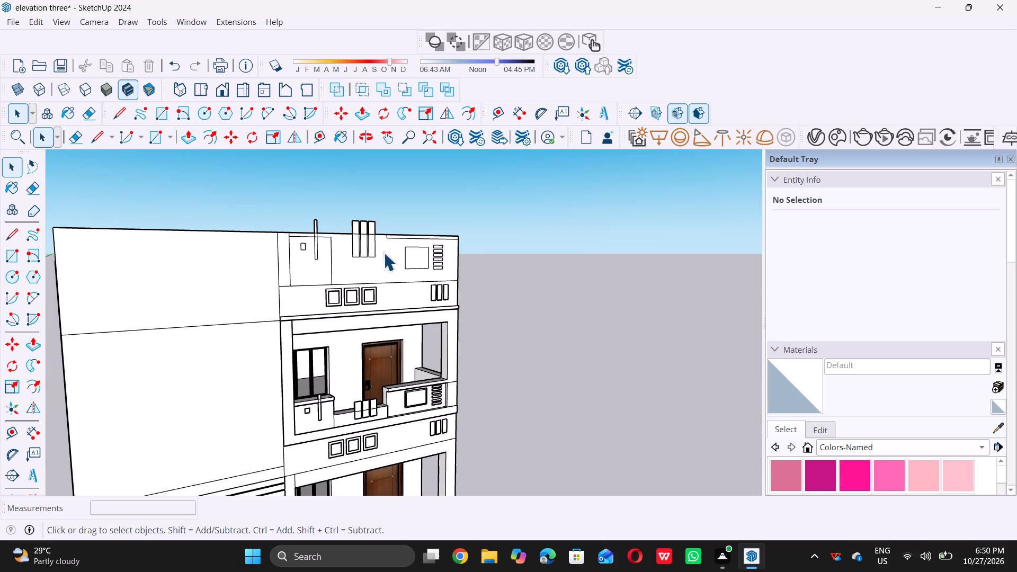
{"action": "middle_click_drag", "start_coordinate": [354, 229], "coordinate": [350, 227]}
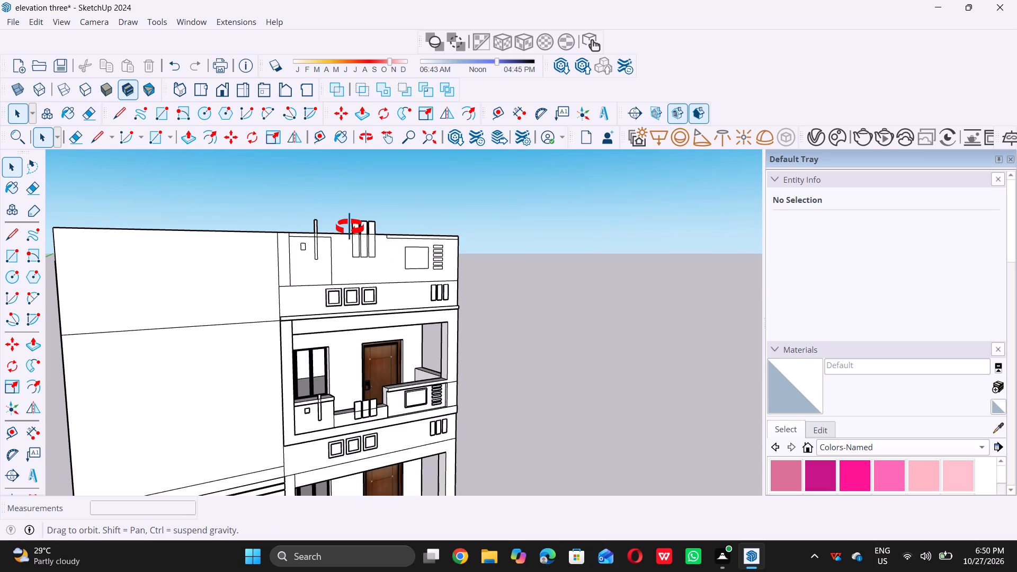
{"action": "middle_click_drag", "start_coordinate": [350, 227], "coordinate": [266, 251]}
{"action": "scroll", "coordinate": [296, 236], "scroll_direction": "up", "scroll_amount": 9}
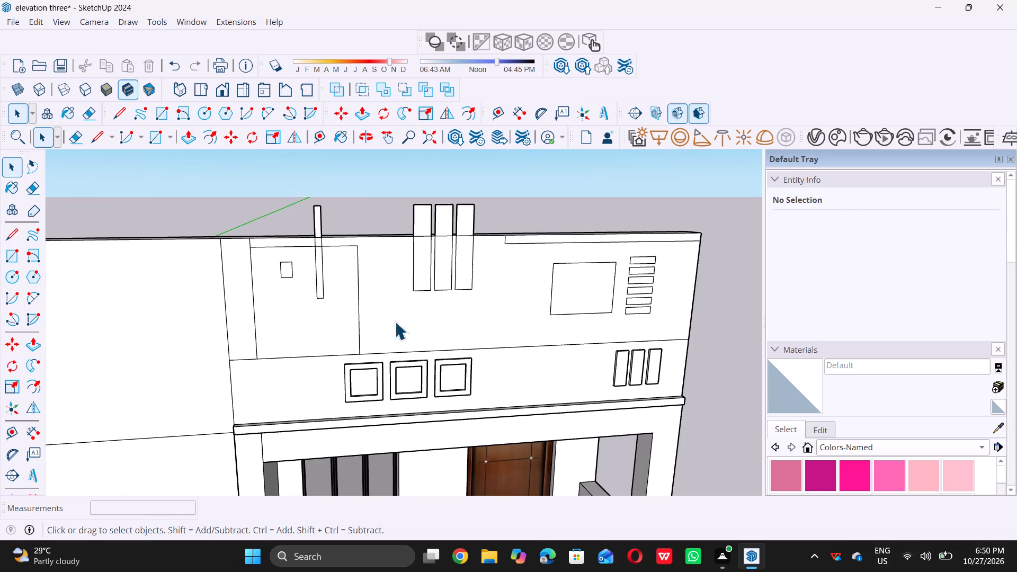
{"action": "key", "text": "l"}
{"action": "scroll", "coordinate": [359, 252], "scroll_direction": "up", "scroll_amount": 5}
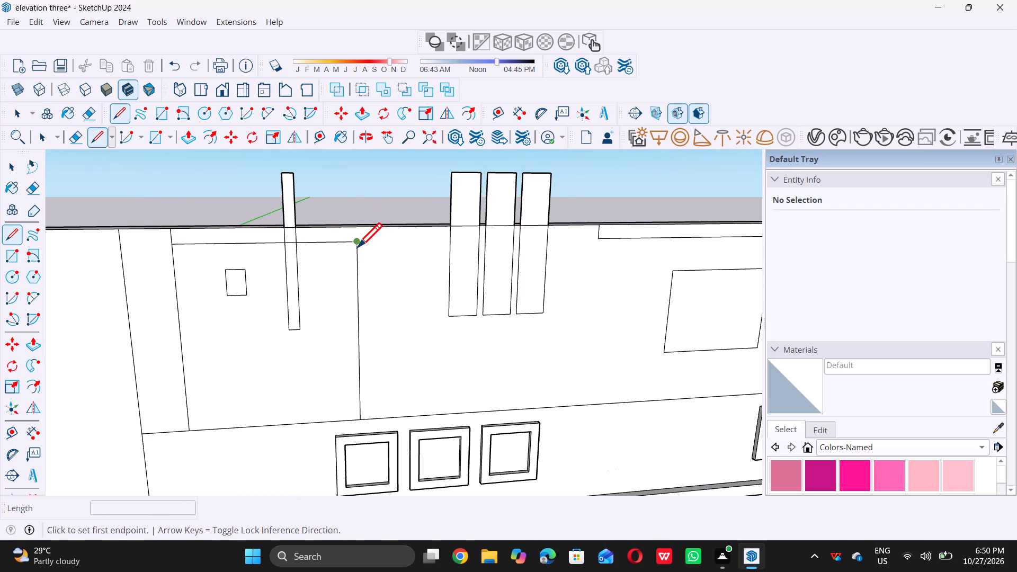
{"action": "left_click", "coordinate": [358, 245]}
{"action": "left_click", "coordinate": [356, 227]}
{"action": "scroll", "coordinate": [365, 237], "scroll_direction": "down", "scroll_amount": 14}
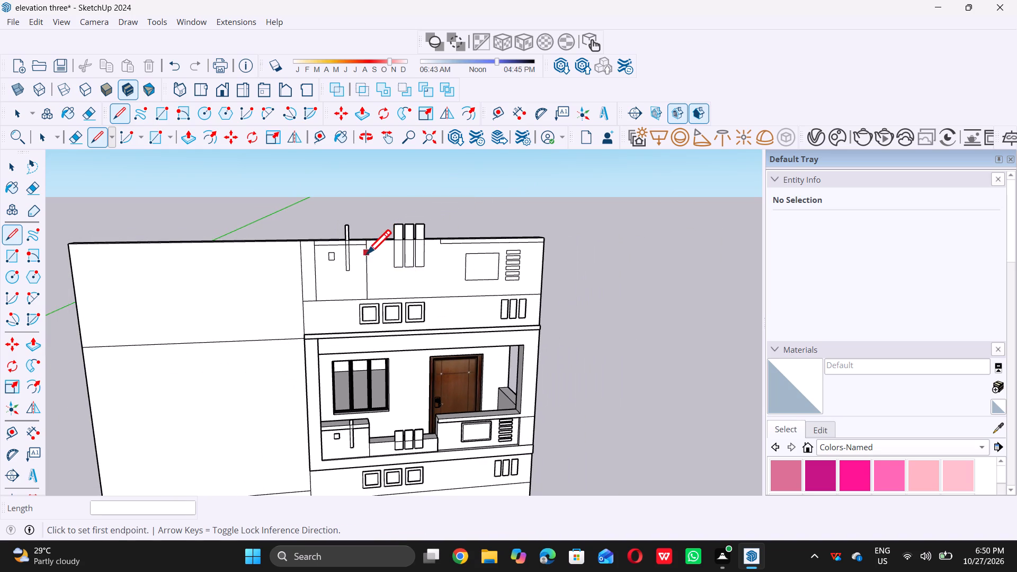
{"action": "key", "text": "space"}
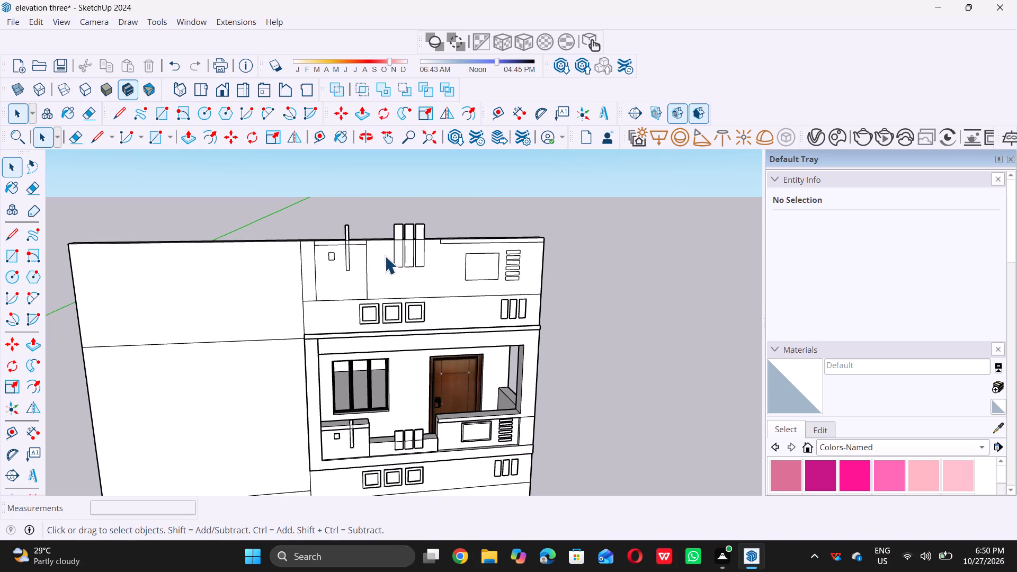
Examine the upper parapet's outlines against the upper balcony's railing pattern, focusing on the left panel outline with the small square.
{"action": "scroll", "coordinate": [382, 247], "scroll_direction": "down", "scroll_amount": 2}
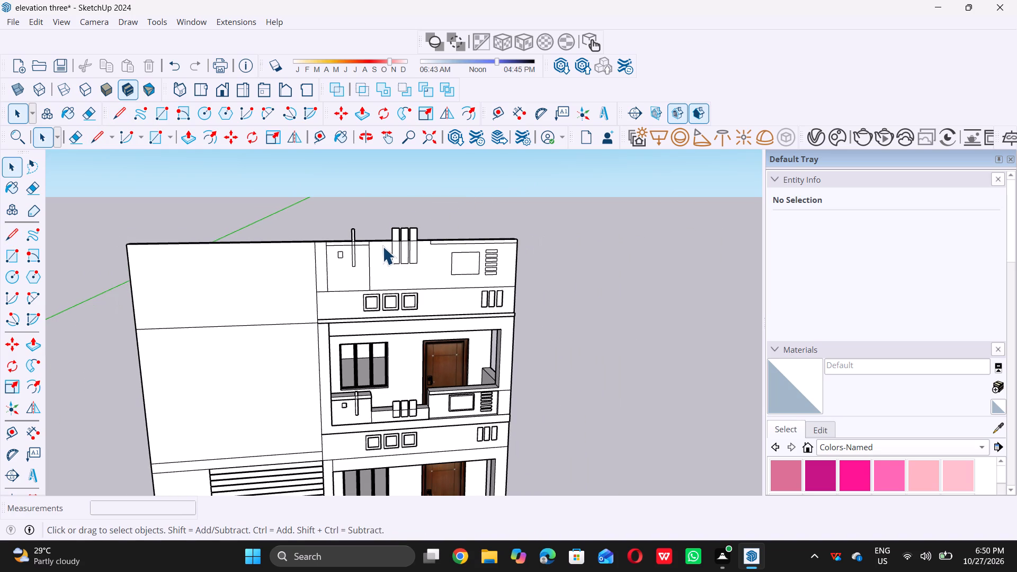
{"action": "scroll", "coordinate": [382, 246], "scroll_direction": "down", "scroll_amount": 1}
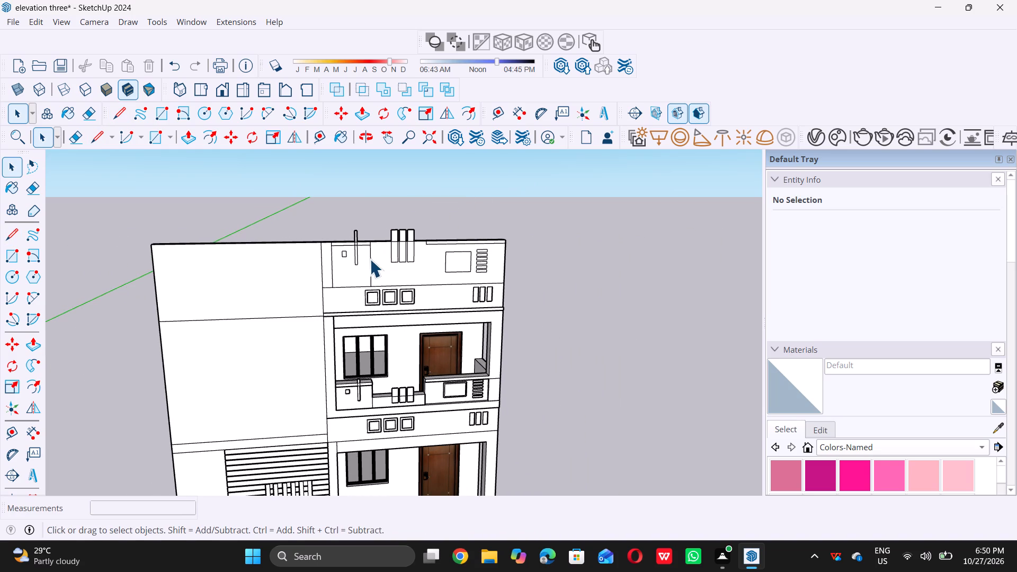
{"action": "middle_click_drag", "start_coordinate": [390, 244], "coordinate": [397, 243]}
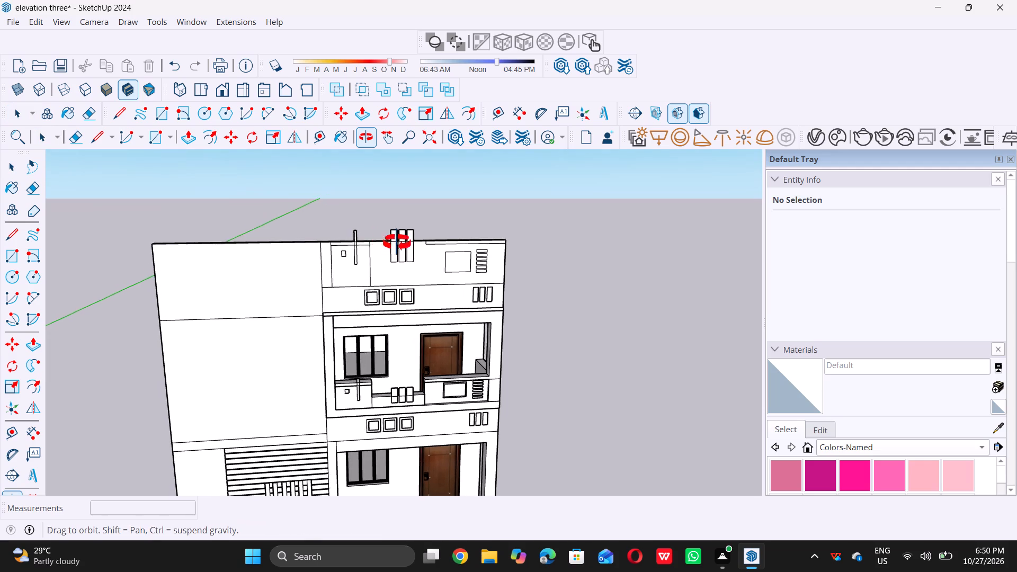
{"action": "middle_click_drag", "start_coordinate": [397, 243], "coordinate": [332, 269]}
{"action": "scroll", "coordinate": [349, 376], "scroll_direction": "up", "scroll_amount": 3}
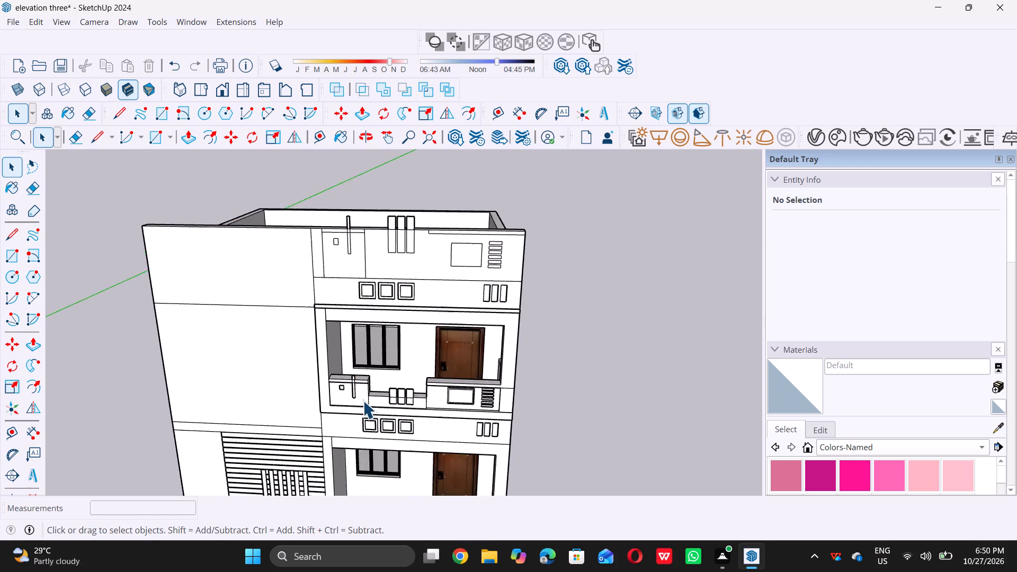
{"action": "scroll", "coordinate": [363, 400], "scroll_direction": "up", "scroll_amount": 8}
{"action": "scroll", "coordinate": [364, 388], "scroll_direction": "down", "scroll_amount": 11}
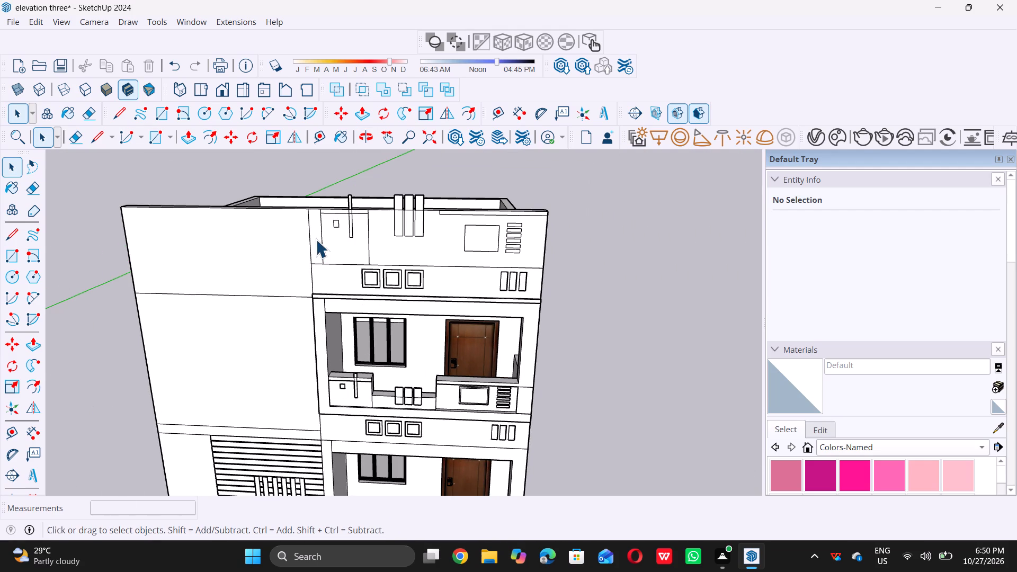
{"action": "scroll", "coordinate": [323, 216], "scroll_direction": "up", "scroll_amount": 15}
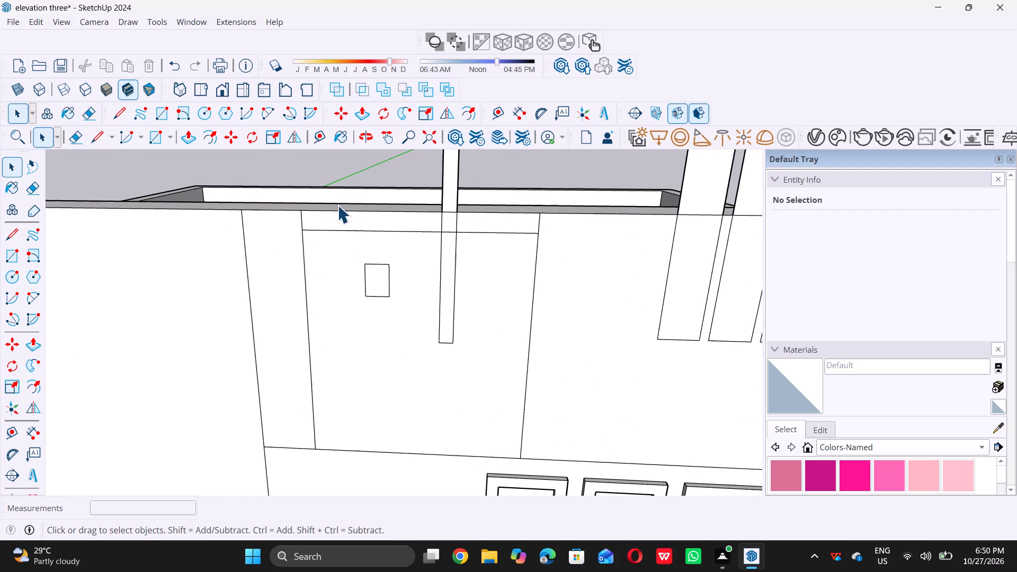
Extrude all three segments of the top band on the upper parapet's left panel outward by 1".
{"action": "left_click", "coordinate": [348, 217]}
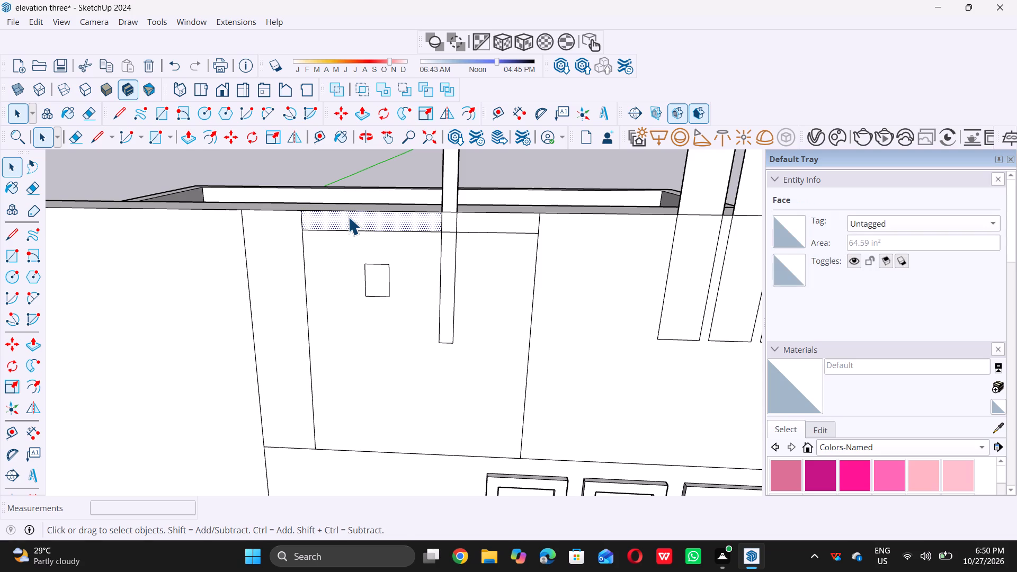
{"action": "key", "text": "p"}
{"action": "left_click", "coordinate": [348, 216]}
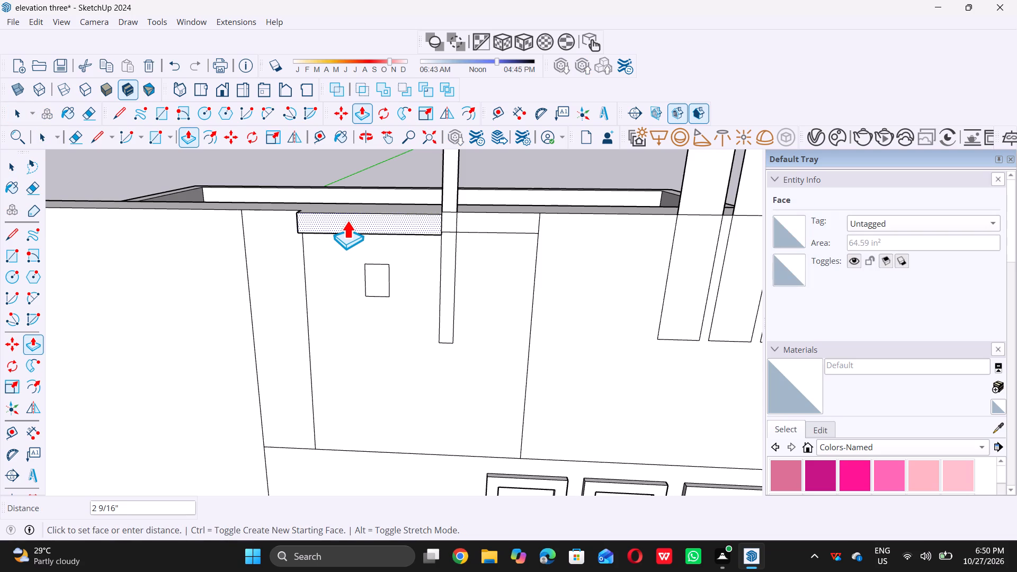
{"action": "key", "text": "1"}
{"action": "key", "text": "shift+quotedbl"}
{"action": "key", "text": "Return"}
{"action": "scroll", "coordinate": [374, 197], "scroll_direction": "down", "scroll_amount": 4}
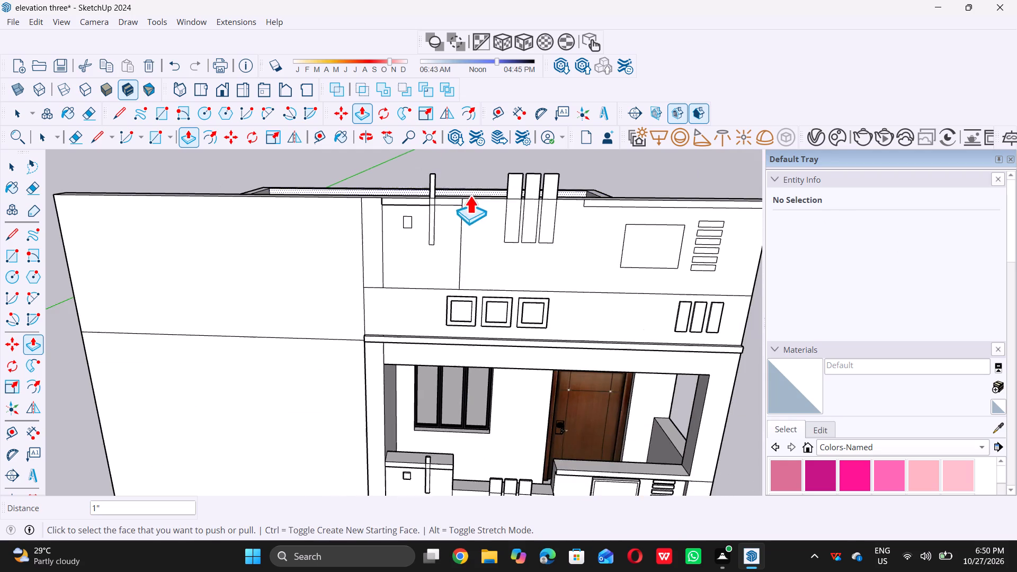
{"action": "middle_click_drag", "start_coordinate": [454, 204], "coordinate": [397, 237]}
{"action": "scroll", "coordinate": [435, 210], "scroll_direction": "up", "scroll_amount": 17}
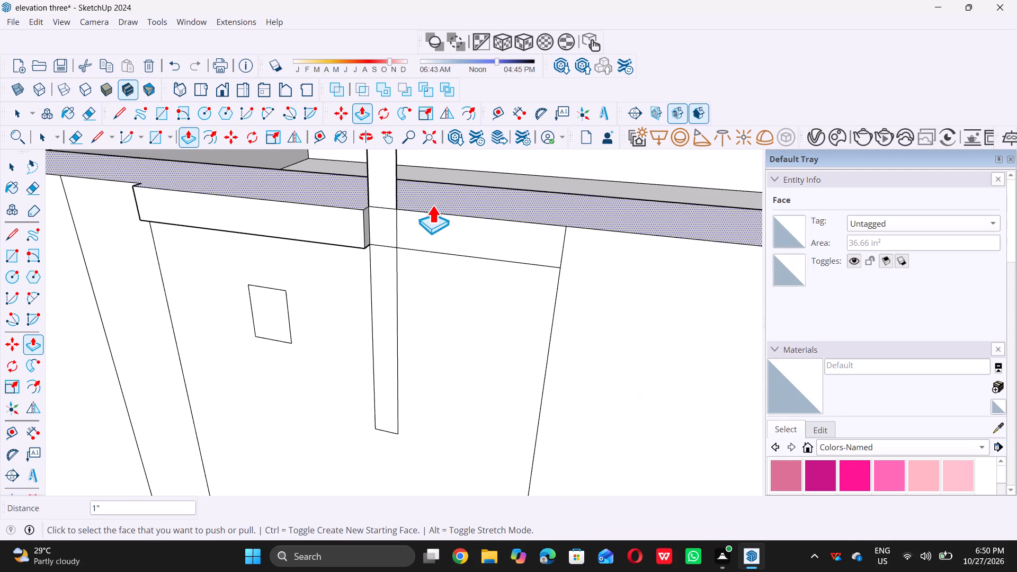
{"action": "left_click", "coordinate": [381, 221]}
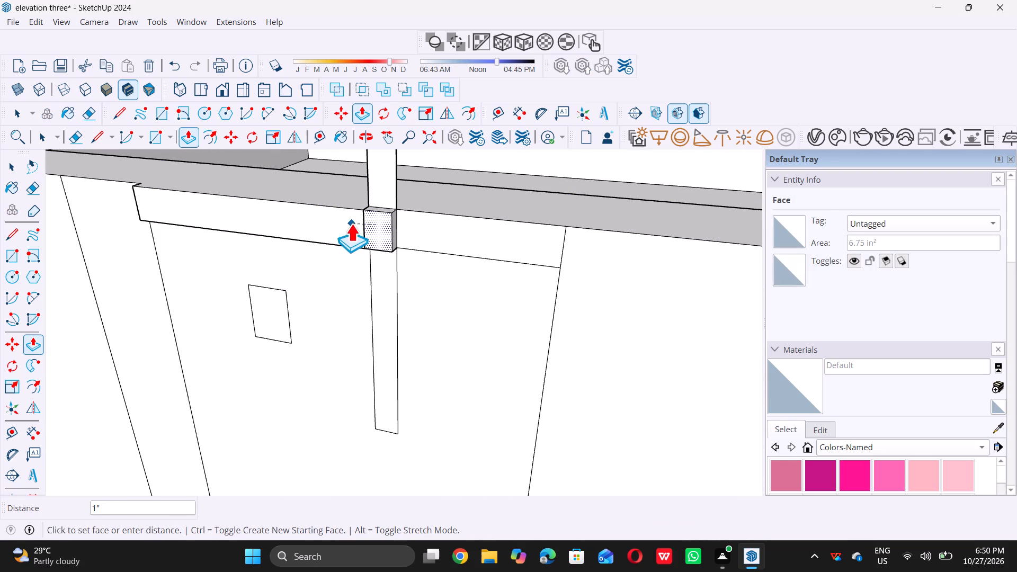
{"action": "double_click", "coordinate": [351, 224]}
{"action": "triple_click", "coordinate": [418, 221]}
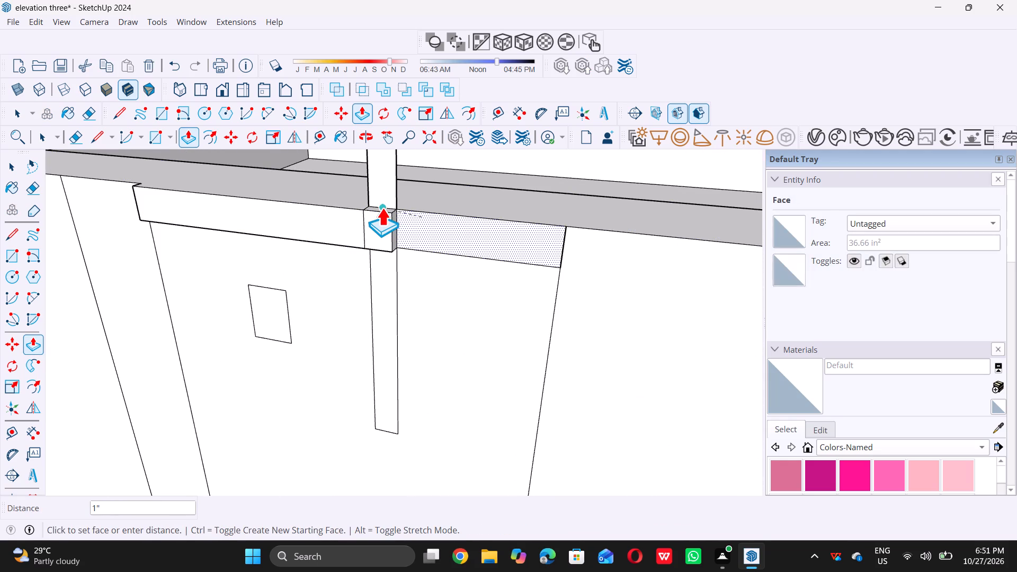
{"action": "double_click", "coordinate": [382, 212]}
Extrude the upper part of the left panel's narrow vertical bar, above the parapet edge, outward by 1".
{"action": "scroll", "coordinate": [372, 218], "scroll_direction": "down", "scroll_amount": 13}
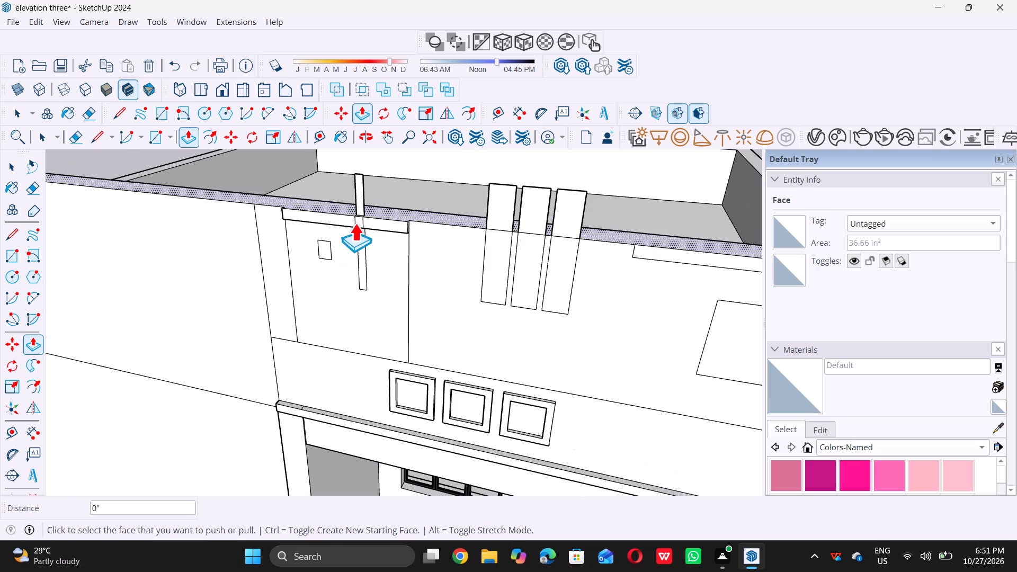
{"action": "middle_click_drag", "start_coordinate": [373, 256], "coordinate": [392, 246]}
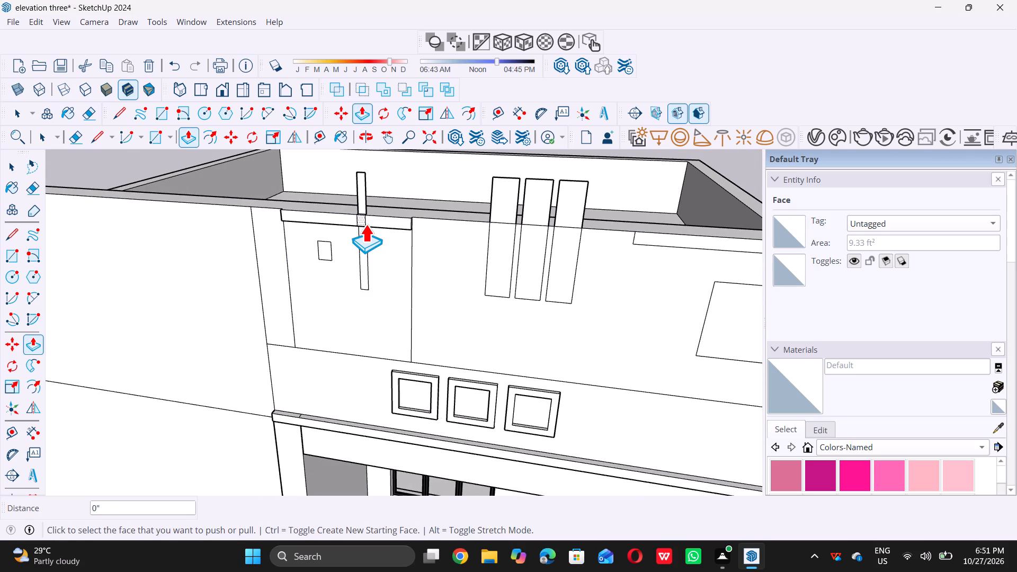
{"action": "scroll", "coordinate": [383, 215], "scroll_direction": "down", "scroll_amount": 10}
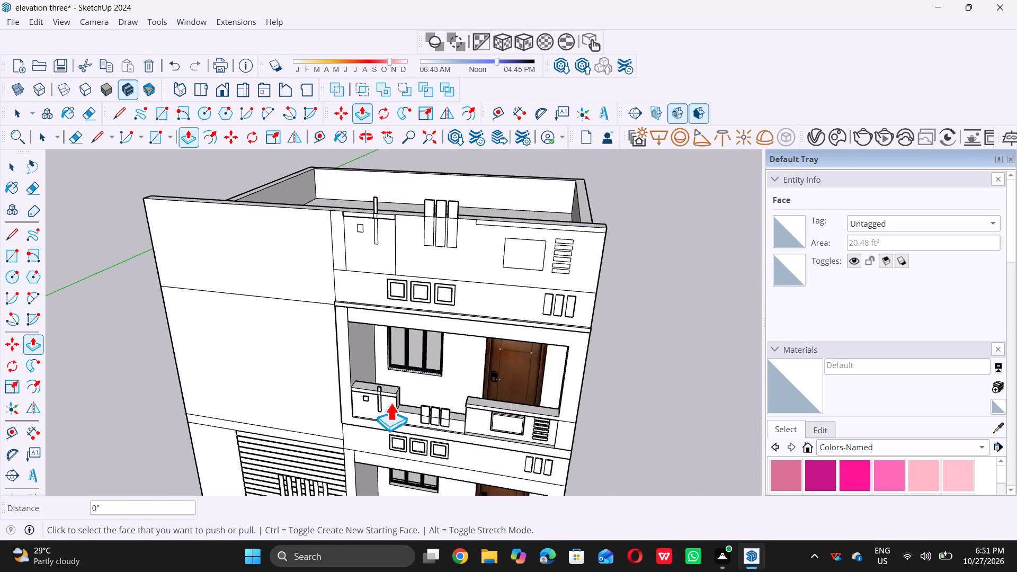
{"action": "scroll", "coordinate": [388, 421], "scroll_direction": "up", "scroll_amount": 20}
{"action": "scroll", "coordinate": [388, 421], "scroll_direction": "up", "scroll_amount": 2}
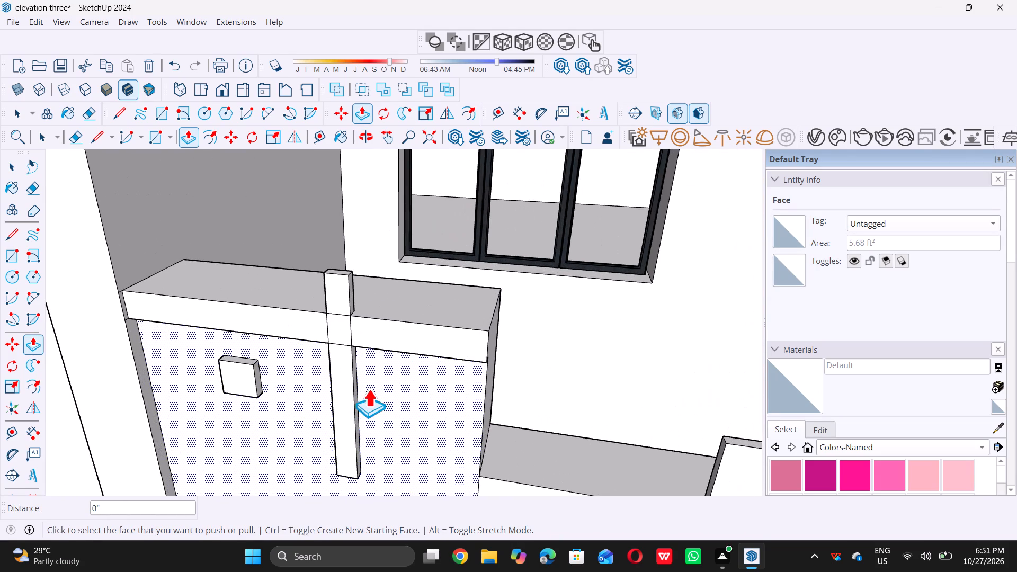
{"action": "scroll", "coordinate": [369, 389], "scroll_direction": "down", "scroll_amount": 11}
{"action": "key", "text": "space"}
{"action": "scroll", "coordinate": [371, 388], "scroll_direction": "down", "scroll_amount": 18}
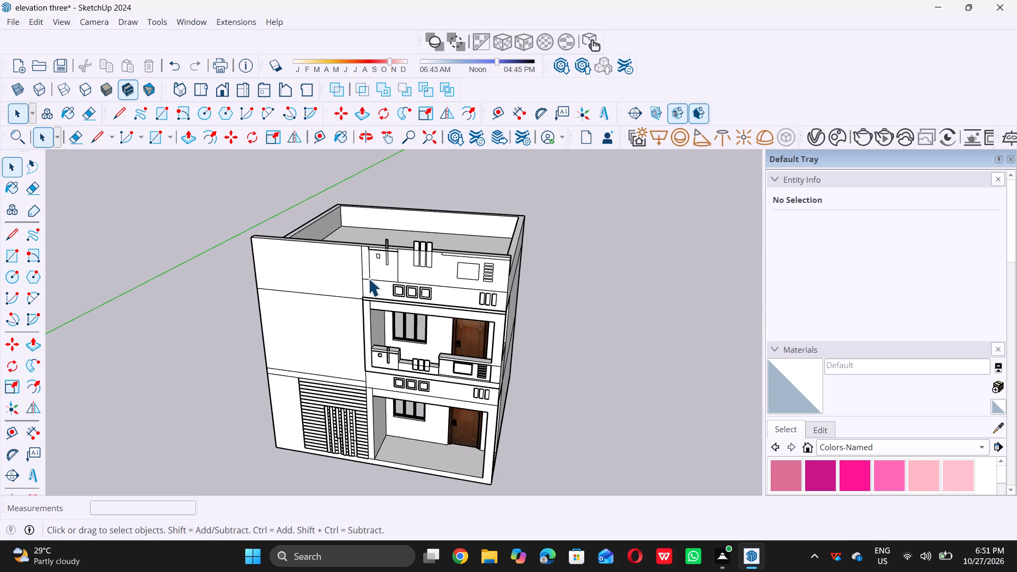
{"action": "middle_click_drag", "start_coordinate": [364, 269], "coordinate": [360, 230]}
{"action": "scroll", "coordinate": [360, 230], "scroll_direction": "up", "scroll_amount": 6}
{"action": "middle_click_drag", "start_coordinate": [411, 242], "coordinate": [343, 270]}
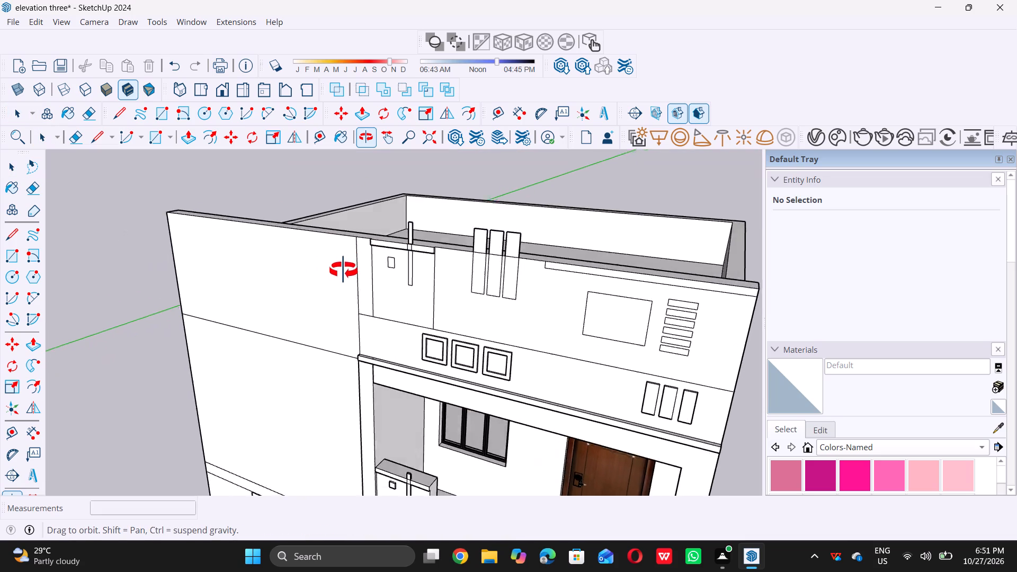
{"action": "middle_click_drag", "start_coordinate": [343, 270], "coordinate": [343, 271]}
{"action": "scroll", "coordinate": [378, 255], "scroll_direction": "up", "scroll_amount": 17}
{"action": "left_click", "coordinate": [431, 219]}
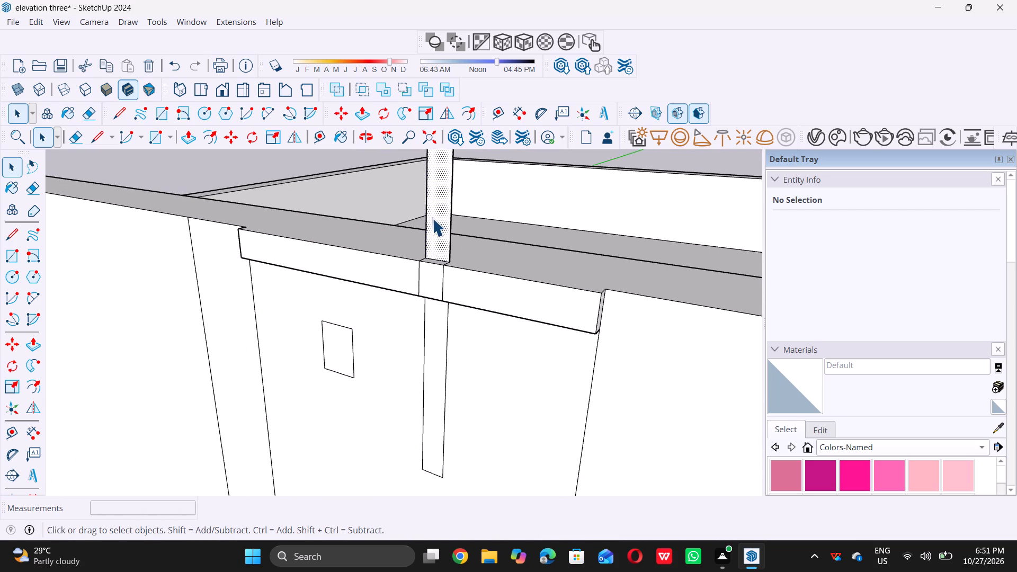
{"action": "key", "text": "p"}
{"action": "left_click", "coordinate": [432, 218]}
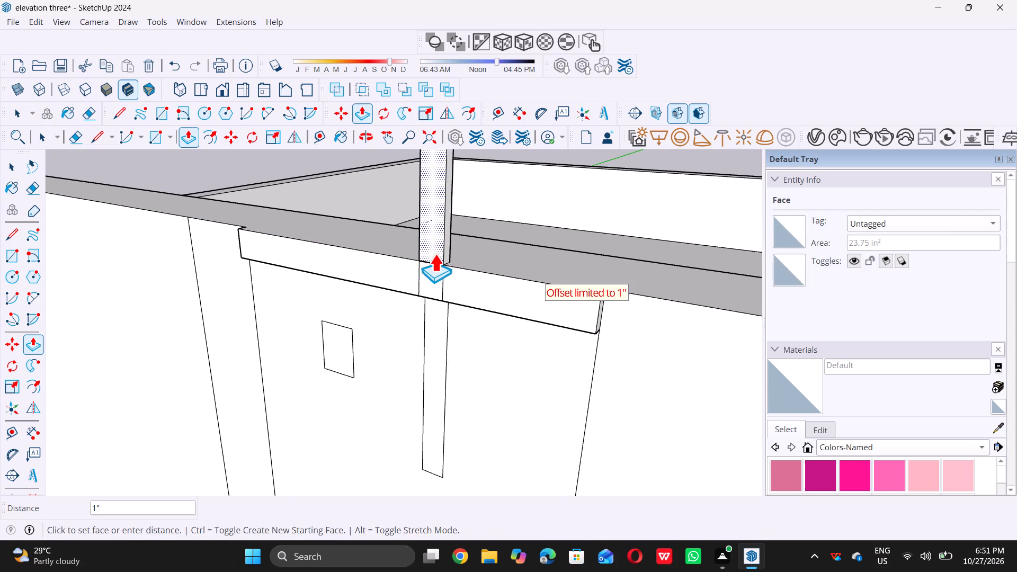
{"action": "left_click", "coordinate": [432, 259]}
Extrude the lower part of the narrow vertical bar, below the top band, outward by 1".
{"action": "key", "text": "space"}
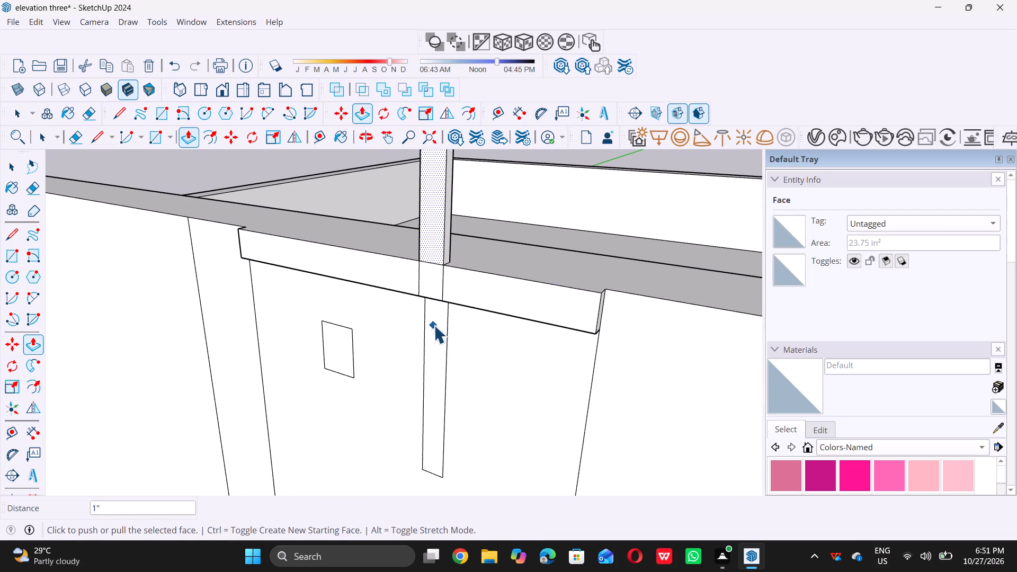
{"action": "double_click", "coordinate": [435, 318]}
{"action": "key", "text": "p"}
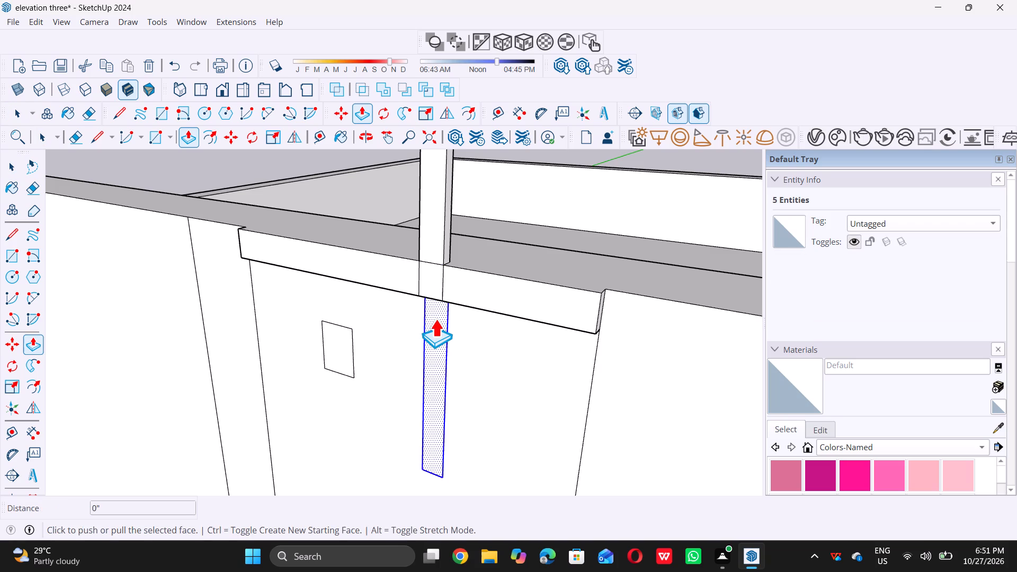
{"action": "left_click", "coordinate": [435, 319]}
{"action": "left_click", "coordinate": [427, 294]}
{"action": "scroll", "coordinate": [427, 297], "scroll_direction": "down", "scroll_amount": 9}
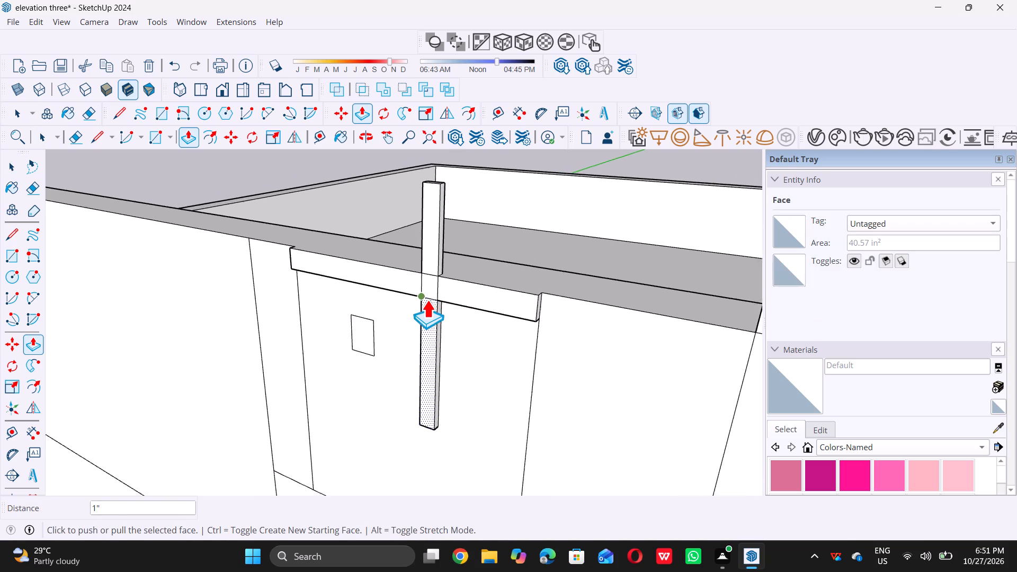
{"action": "scroll", "coordinate": [427, 300], "scroll_direction": "down", "scroll_amount": 7}
{"action": "key", "text": "space"}
Extrude the small square on the upper parapet's left panel outward by 1".
{"action": "middle_click_drag", "start_coordinate": [378, 341], "coordinate": [492, 330]}
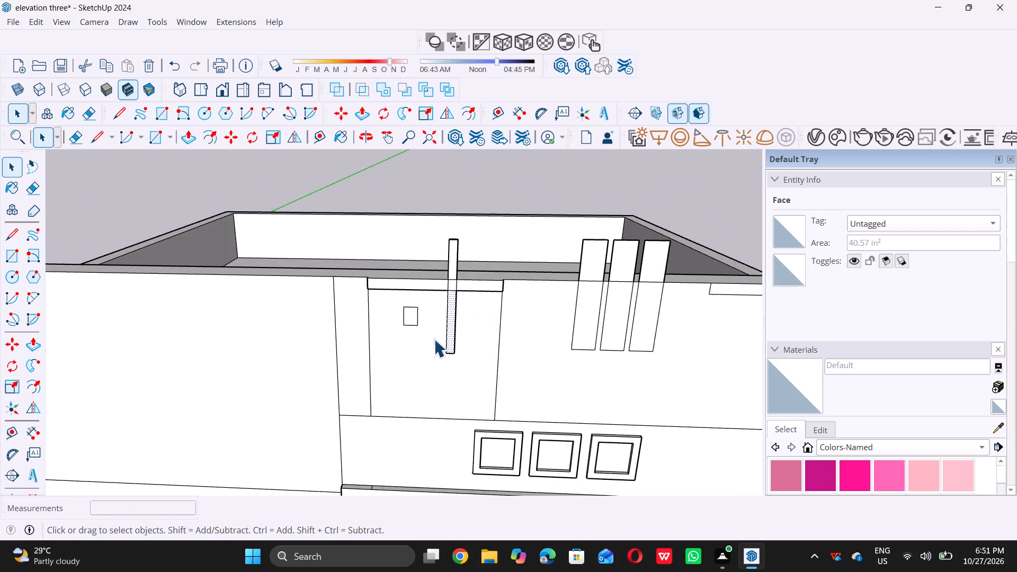
{"action": "scroll", "coordinate": [434, 339], "scroll_direction": "up", "scroll_amount": 10}
{"action": "double_click", "coordinate": [369, 295]}
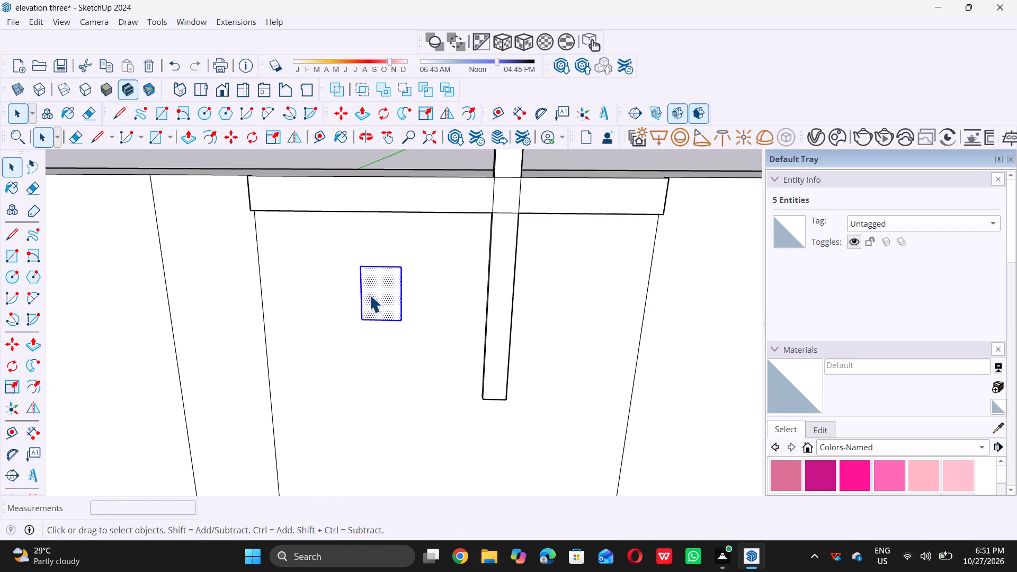
{"action": "key", "text": "p"}
{"action": "left_click", "coordinate": [385, 276]}
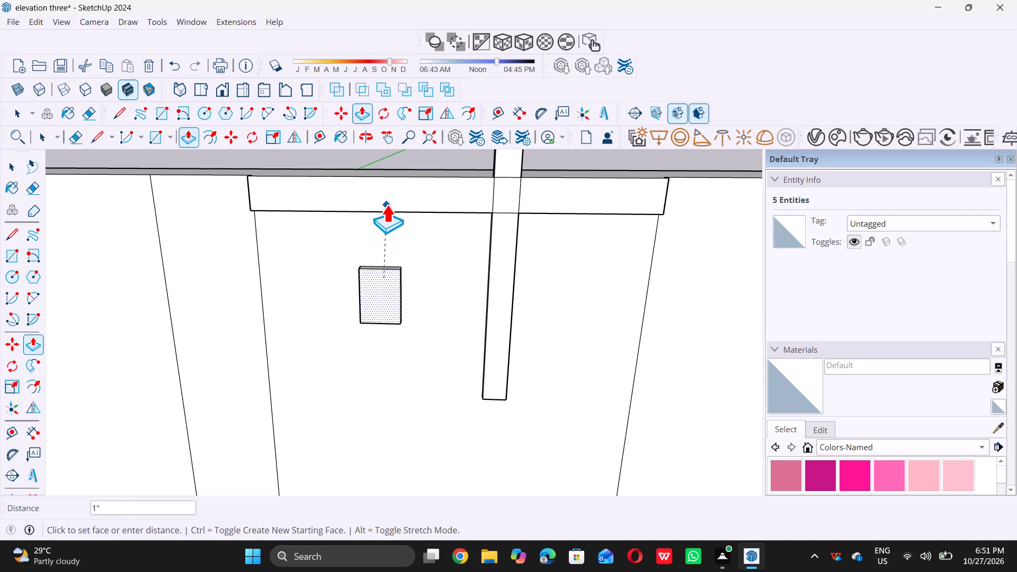
{"action": "double_click", "coordinate": [386, 209]}
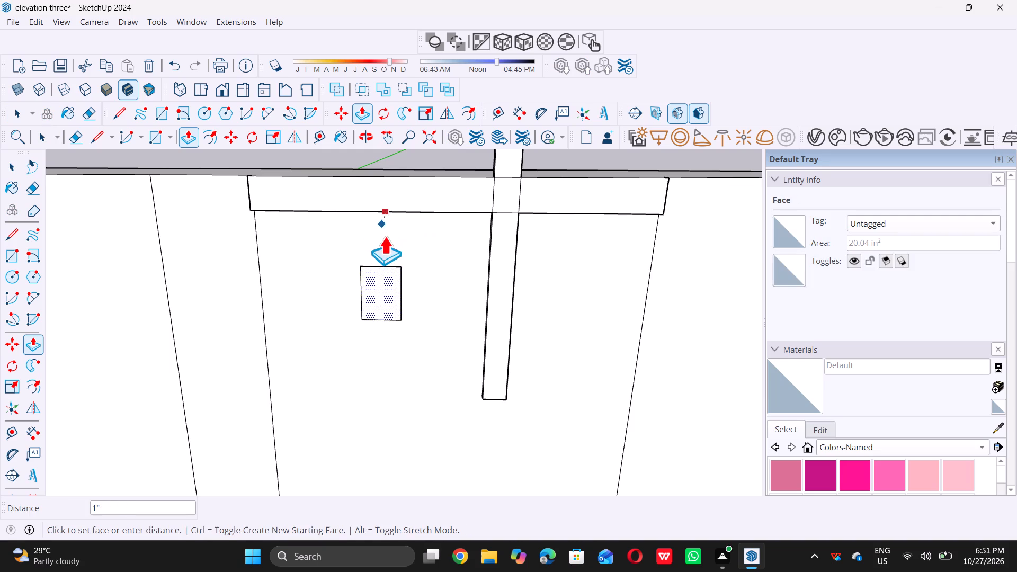
{"action": "key", "text": "space"}
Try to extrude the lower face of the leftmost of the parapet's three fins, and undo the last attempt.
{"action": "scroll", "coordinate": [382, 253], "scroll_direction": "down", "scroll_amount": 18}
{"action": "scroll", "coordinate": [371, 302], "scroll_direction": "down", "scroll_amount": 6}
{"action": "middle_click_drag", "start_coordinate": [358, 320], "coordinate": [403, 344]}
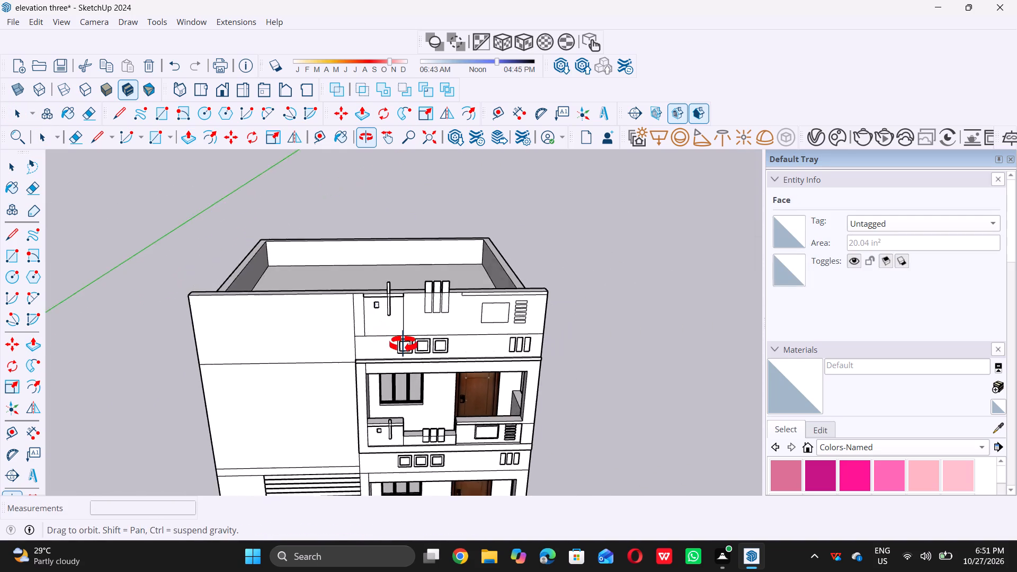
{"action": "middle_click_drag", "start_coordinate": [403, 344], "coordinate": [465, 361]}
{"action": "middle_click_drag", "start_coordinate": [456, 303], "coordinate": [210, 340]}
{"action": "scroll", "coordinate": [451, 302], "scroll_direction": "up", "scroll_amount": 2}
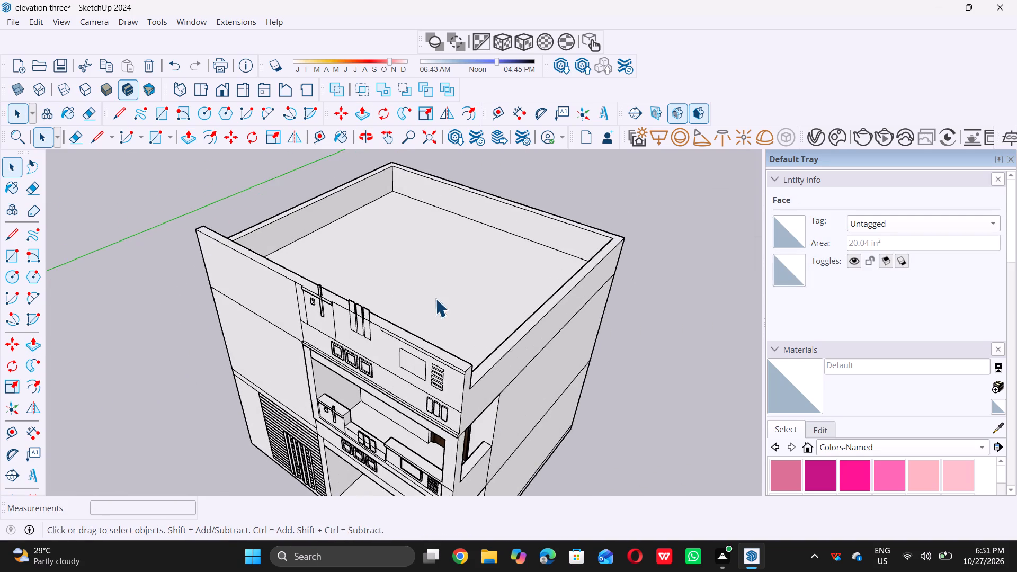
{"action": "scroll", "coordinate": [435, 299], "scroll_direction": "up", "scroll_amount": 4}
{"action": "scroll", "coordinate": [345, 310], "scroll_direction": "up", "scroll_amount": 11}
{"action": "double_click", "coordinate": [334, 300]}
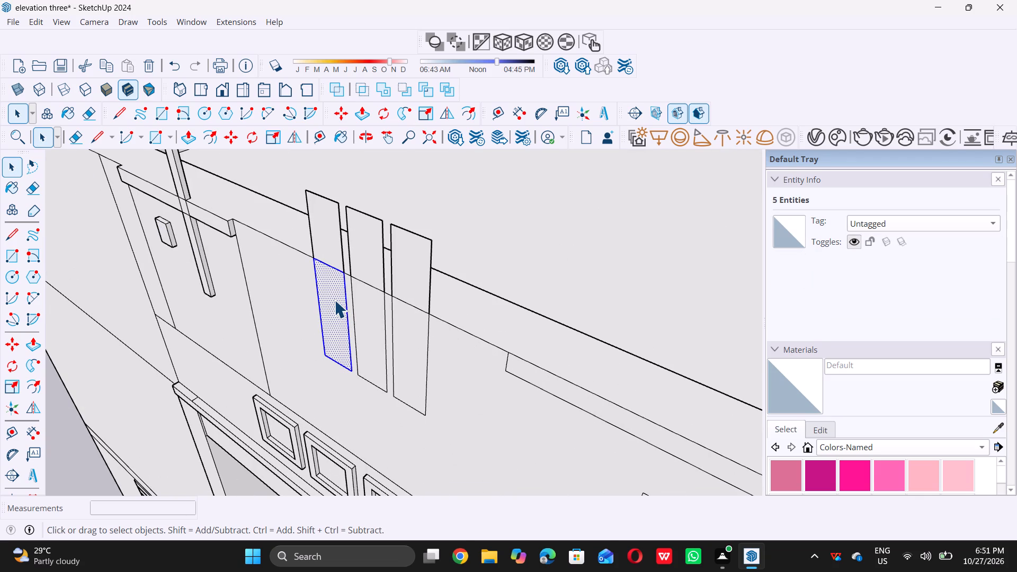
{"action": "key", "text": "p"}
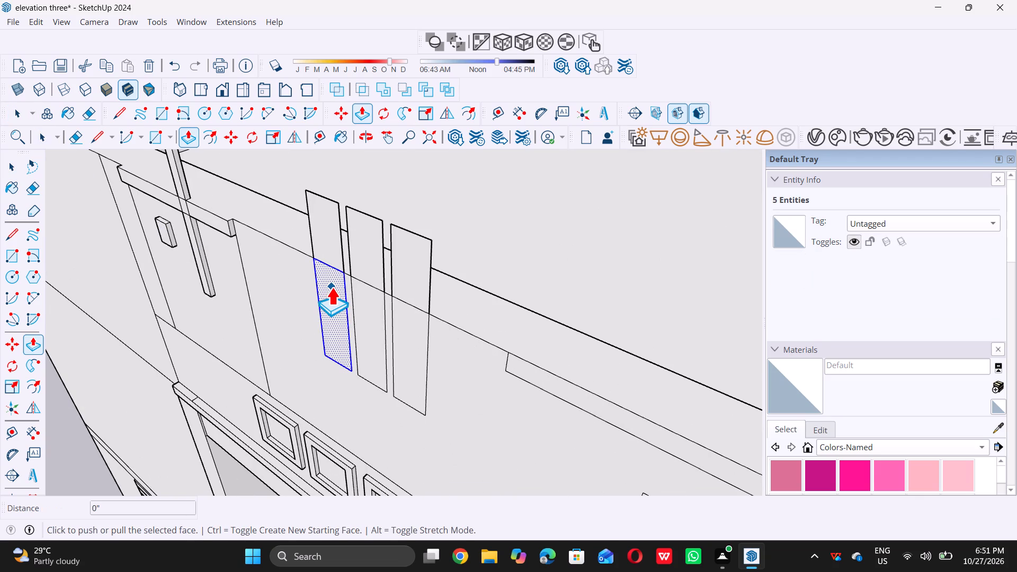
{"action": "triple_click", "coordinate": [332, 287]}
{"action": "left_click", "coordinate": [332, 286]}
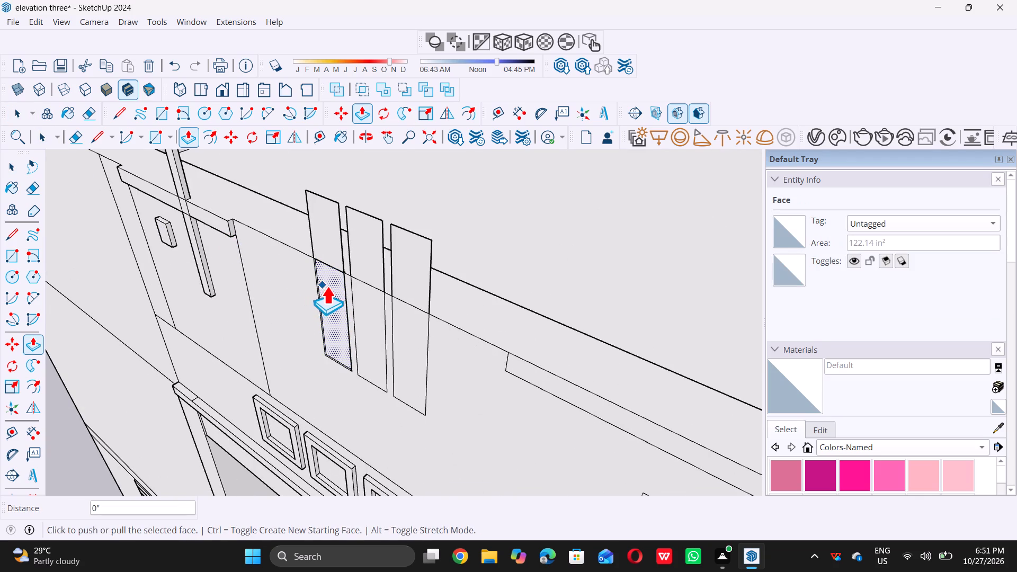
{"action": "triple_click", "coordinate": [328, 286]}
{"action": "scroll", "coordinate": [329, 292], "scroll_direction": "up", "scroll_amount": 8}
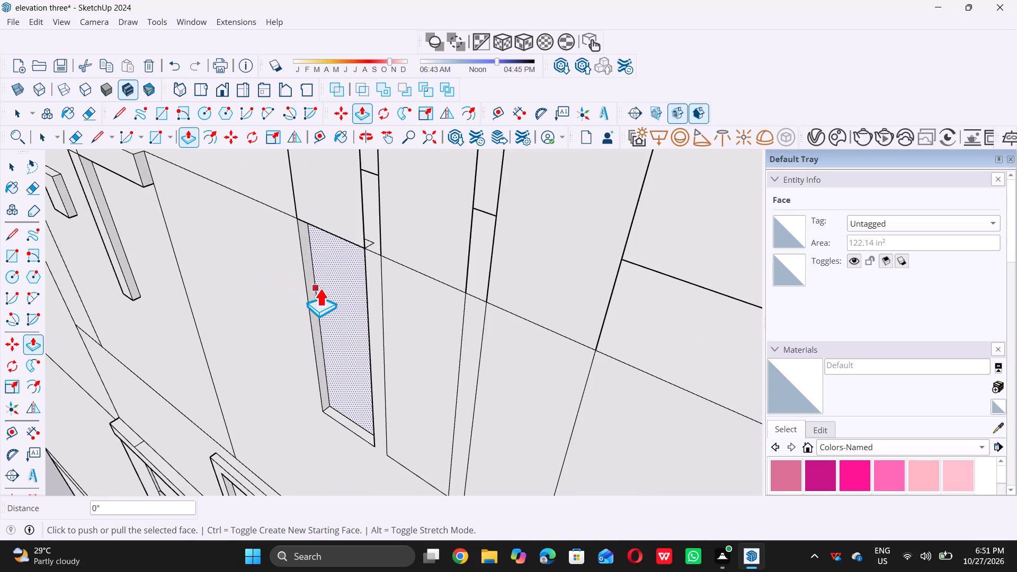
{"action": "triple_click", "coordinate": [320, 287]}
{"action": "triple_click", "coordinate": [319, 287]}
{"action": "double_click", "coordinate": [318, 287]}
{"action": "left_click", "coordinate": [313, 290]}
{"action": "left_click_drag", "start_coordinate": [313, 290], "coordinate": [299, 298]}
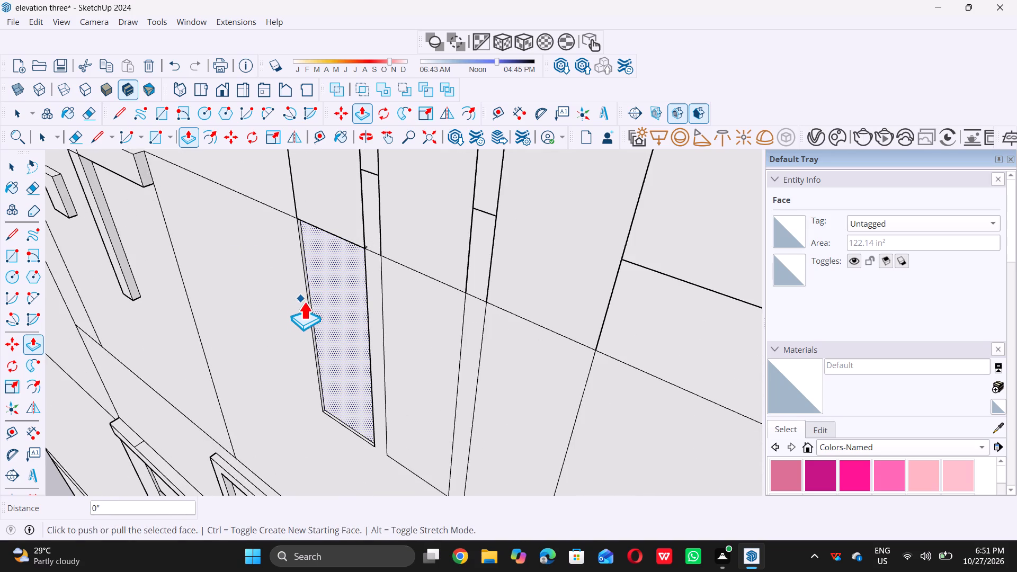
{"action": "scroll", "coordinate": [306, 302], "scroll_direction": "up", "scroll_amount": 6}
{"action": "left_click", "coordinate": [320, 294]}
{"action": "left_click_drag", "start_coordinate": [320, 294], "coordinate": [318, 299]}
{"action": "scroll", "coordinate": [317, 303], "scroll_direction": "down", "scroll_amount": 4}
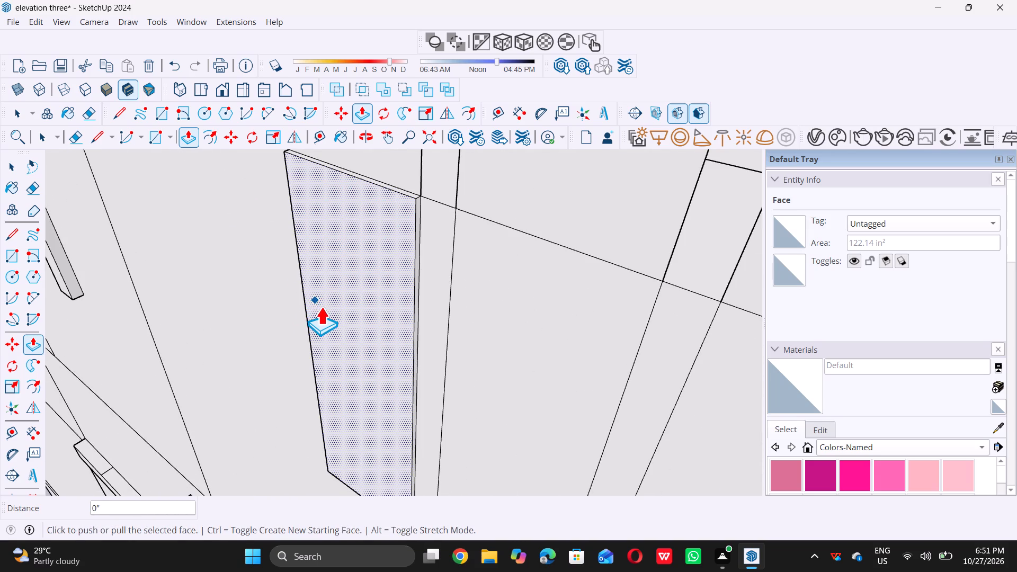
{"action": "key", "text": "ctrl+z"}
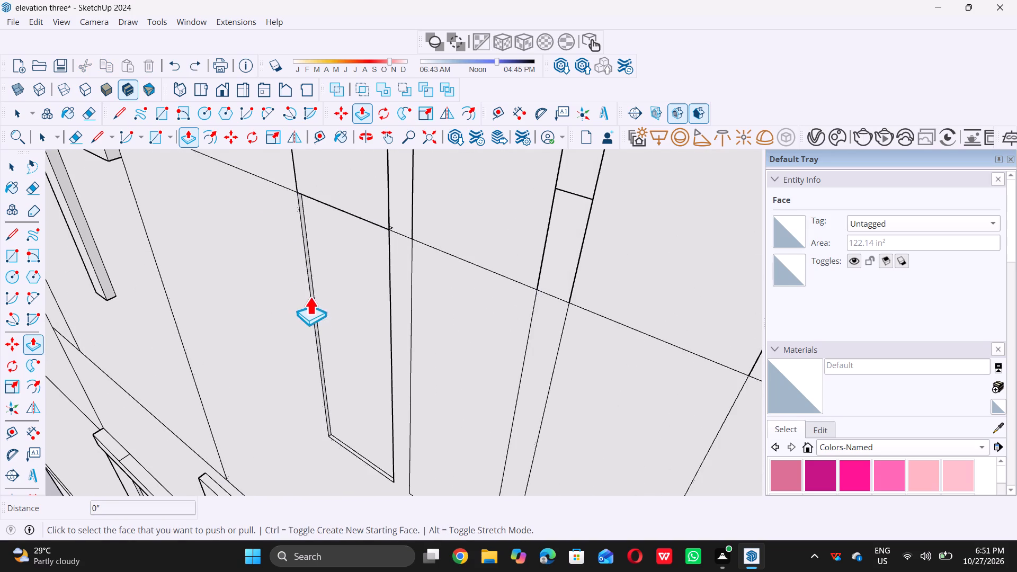
Extrude the lower part of the leftmost of the upper parapet's three fins outward by 1", matching the left panel's relief.
{"action": "scroll", "coordinate": [310, 296], "scroll_direction": "up", "scroll_amount": 7}
{"action": "triple_click", "coordinate": [323, 279]}
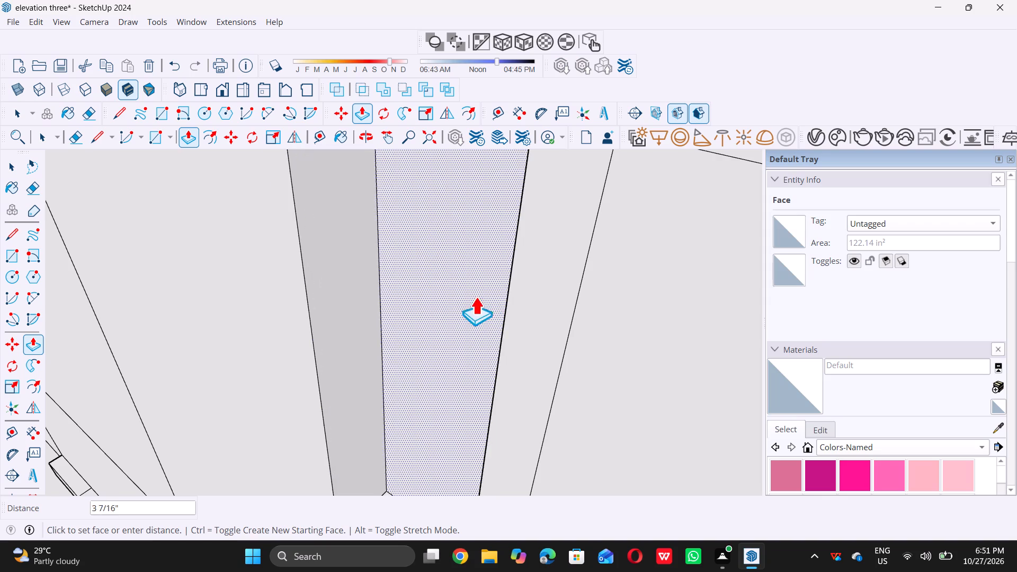
{"action": "double_click", "coordinate": [508, 311]}
{"action": "scroll", "coordinate": [509, 321], "scroll_direction": "down", "scroll_amount": 16}
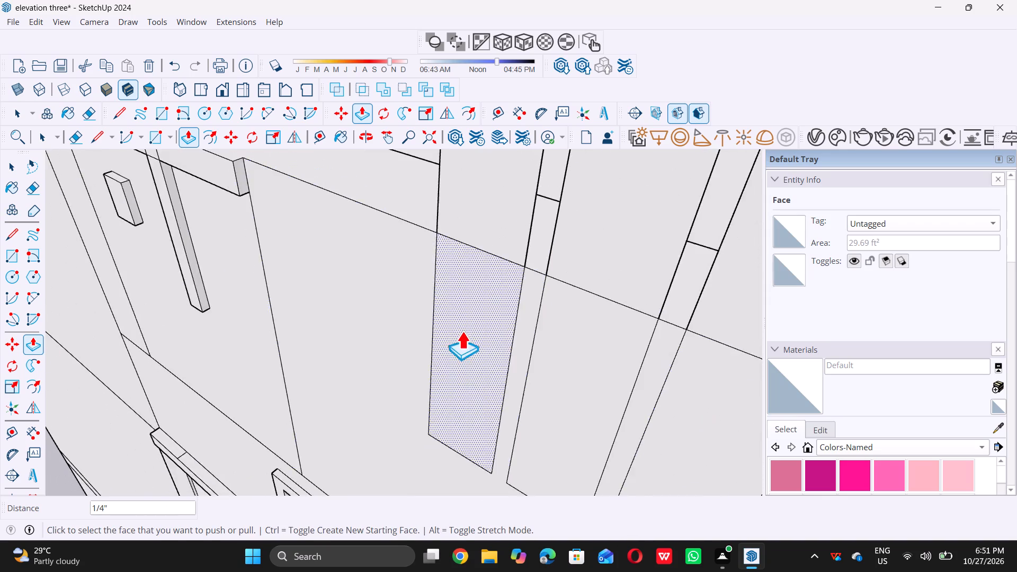
{"action": "scroll", "coordinate": [469, 327], "scroll_direction": "down", "scroll_amount": 6}
{"action": "double_click", "coordinate": [468, 292]}
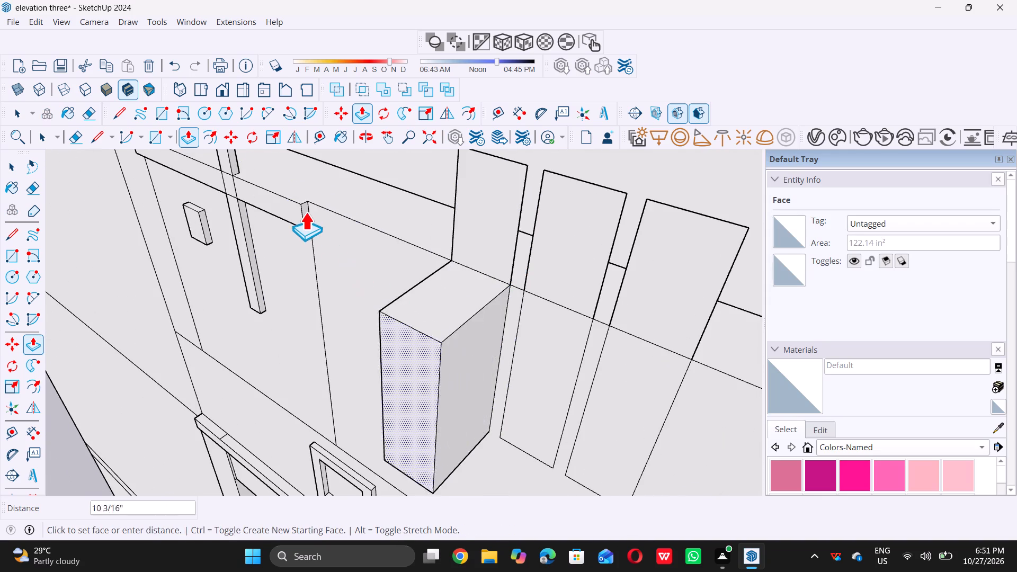
{"action": "double_click", "coordinate": [300, 205]}
{"action": "scroll", "coordinate": [318, 214], "scroll_direction": "down", "scroll_amount": 10}
Extrude the lower parts of the middle and rightmost parapet fins outward by 1".
{"action": "scroll", "coordinate": [443, 277], "scroll_direction": "up", "scroll_amount": 8}
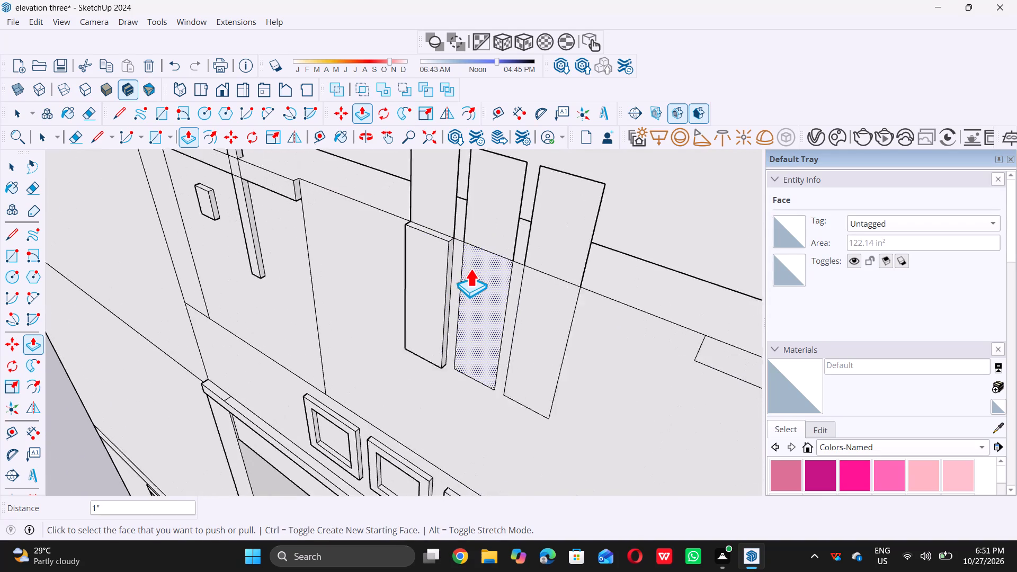
{"action": "left_click", "coordinate": [475, 267]}
{"action": "left_click", "coordinate": [440, 239]}
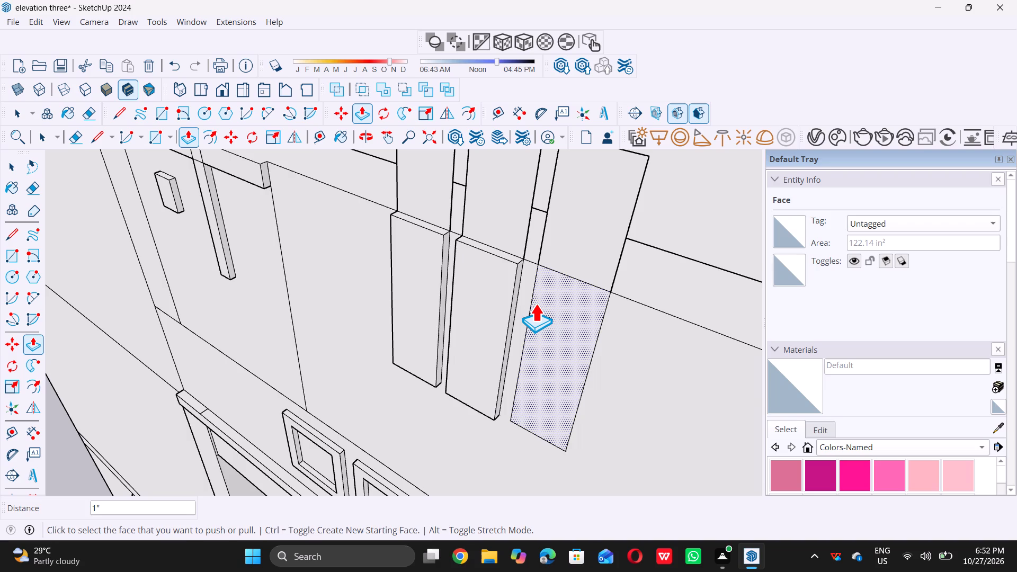
{"action": "left_click", "coordinate": [541, 303]}
{"action": "left_click", "coordinate": [510, 261]}
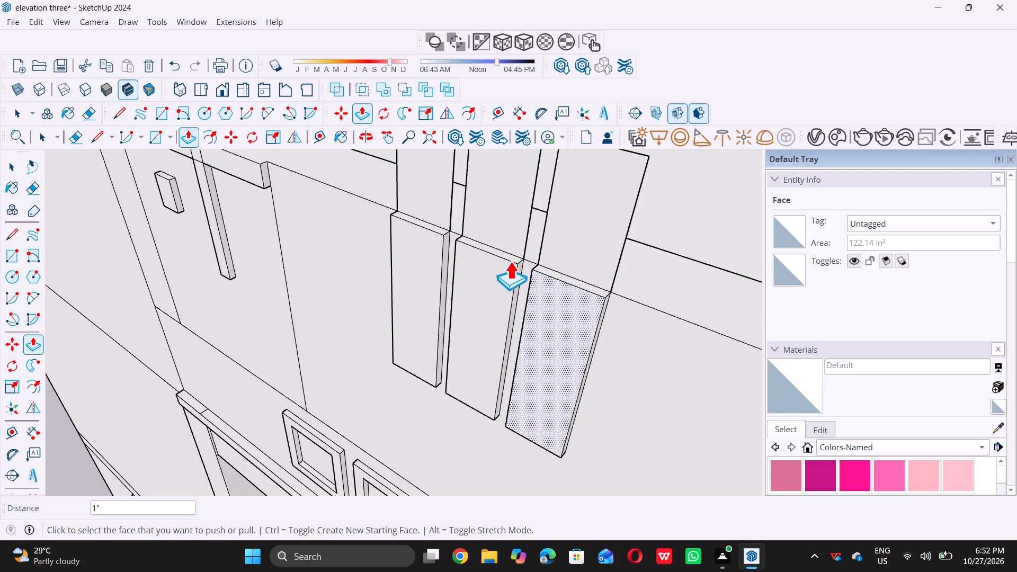
Extrude the upper parts of the rightmost and middle fins, above the parapet edge, outward by 1".
{"action": "scroll", "coordinate": [539, 299], "scroll_direction": "down", "scroll_amount": 5}
{"action": "left_click", "coordinate": [552, 256]}
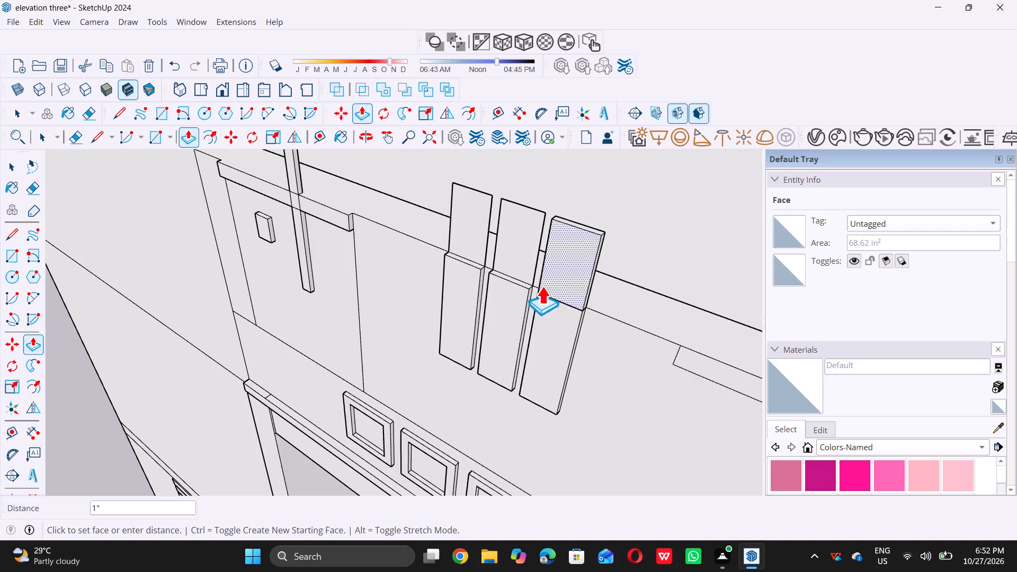
{"action": "left_click", "coordinate": [555, 301]}
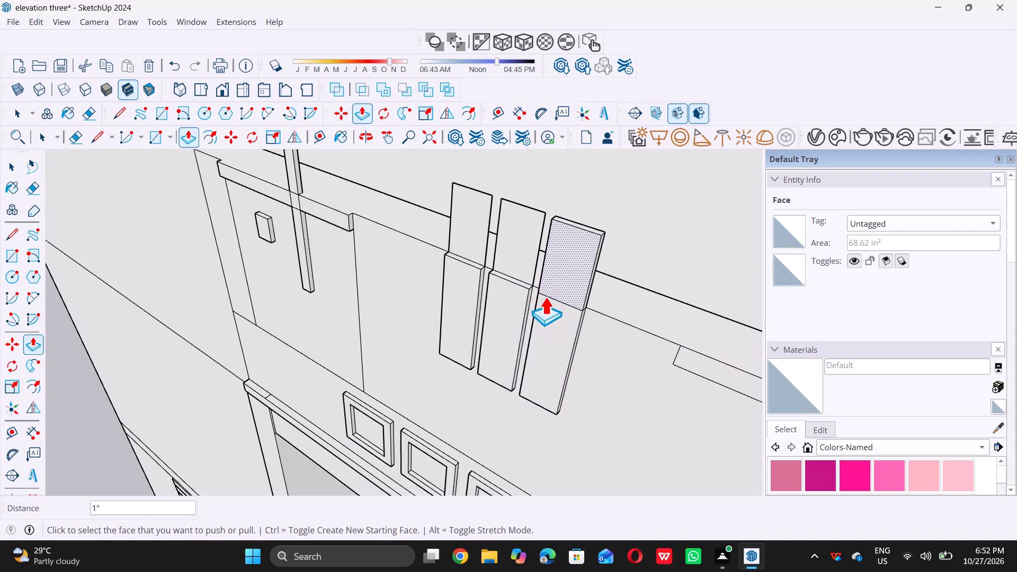
{"action": "left_click", "coordinate": [509, 237]}
{"action": "double_click", "coordinate": [513, 284]}
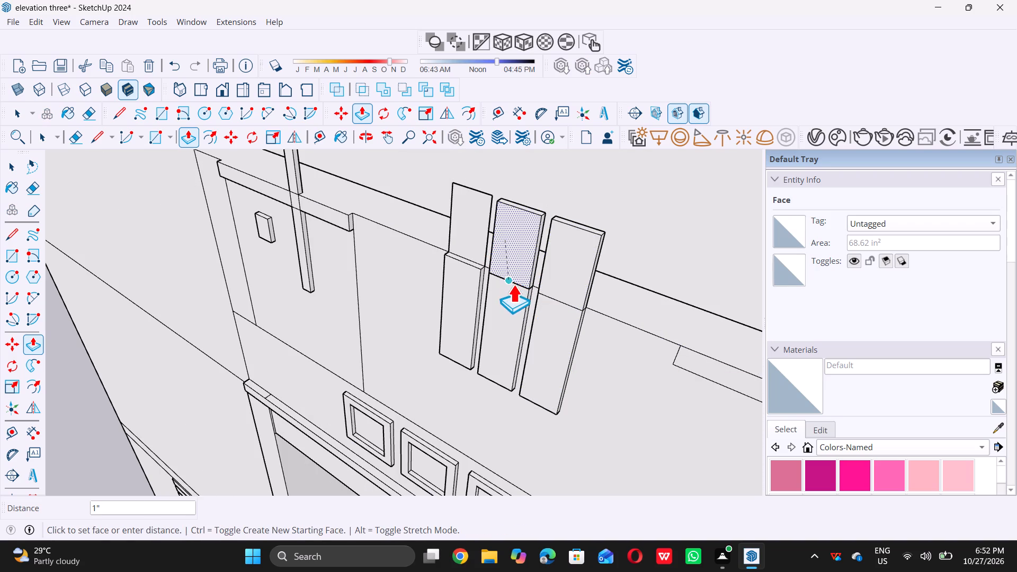
Extrude the upper part of the leftmost fin and adjust its depth flush with the fin's lower part.
{"action": "double_click", "coordinate": [468, 229]}
{"action": "double_click", "coordinate": [463, 259]}
{"action": "scroll", "coordinate": [468, 260], "scroll_direction": "down", "scroll_amount": 6}
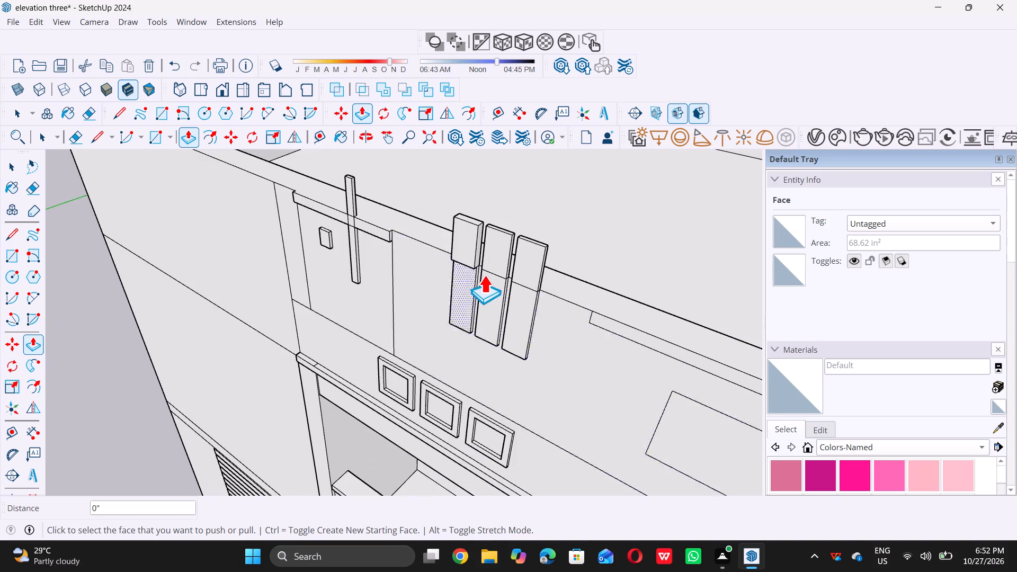
{"action": "scroll", "coordinate": [467, 274], "scroll_direction": "up", "scroll_amount": 5}
{"action": "middle_click_drag", "start_coordinate": [462, 253], "coordinate": [477, 160]}
{"action": "scroll", "coordinate": [462, 177], "scroll_direction": "up", "scroll_amount": 7}
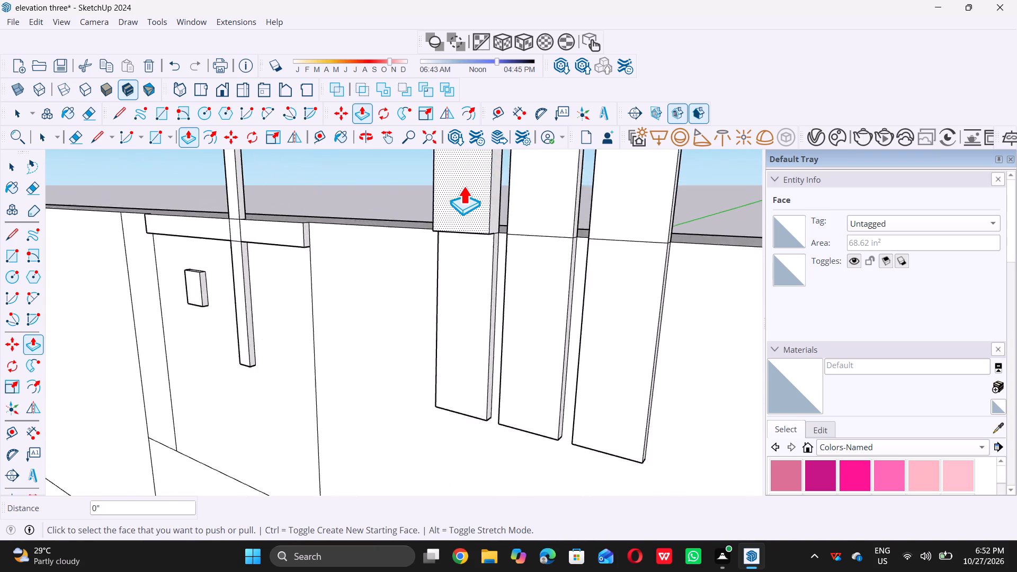
{"action": "scroll", "coordinate": [463, 186], "scroll_direction": "up", "scroll_amount": 7}
{"action": "left_click", "coordinate": [474, 219]}
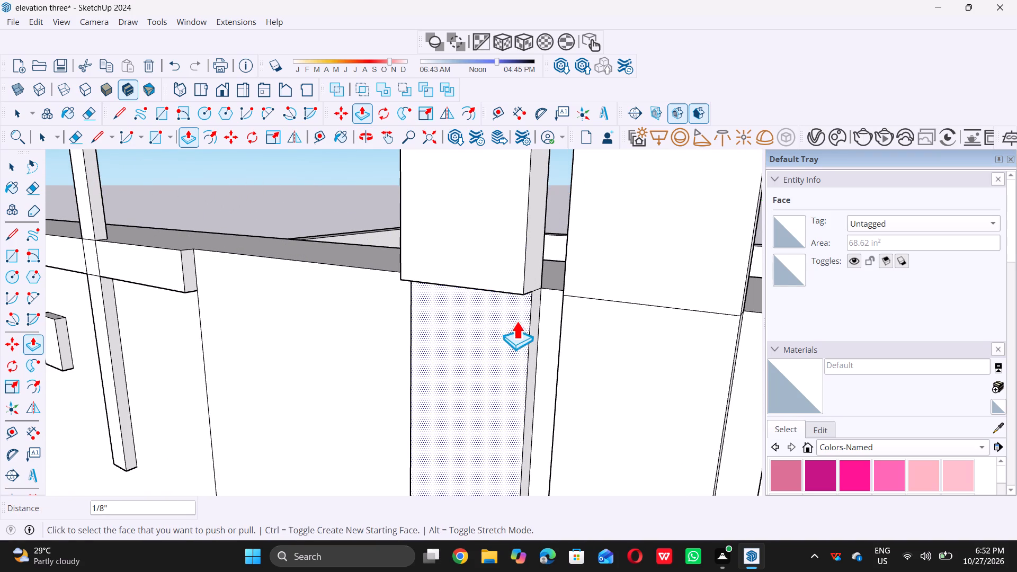
{"action": "middle_click_drag", "start_coordinate": [492, 251], "coordinate": [462, 190]}
{"action": "scroll", "coordinate": [465, 192], "scroll_direction": "up", "scroll_amount": 8}
{"action": "triple_click", "coordinate": [479, 219]}
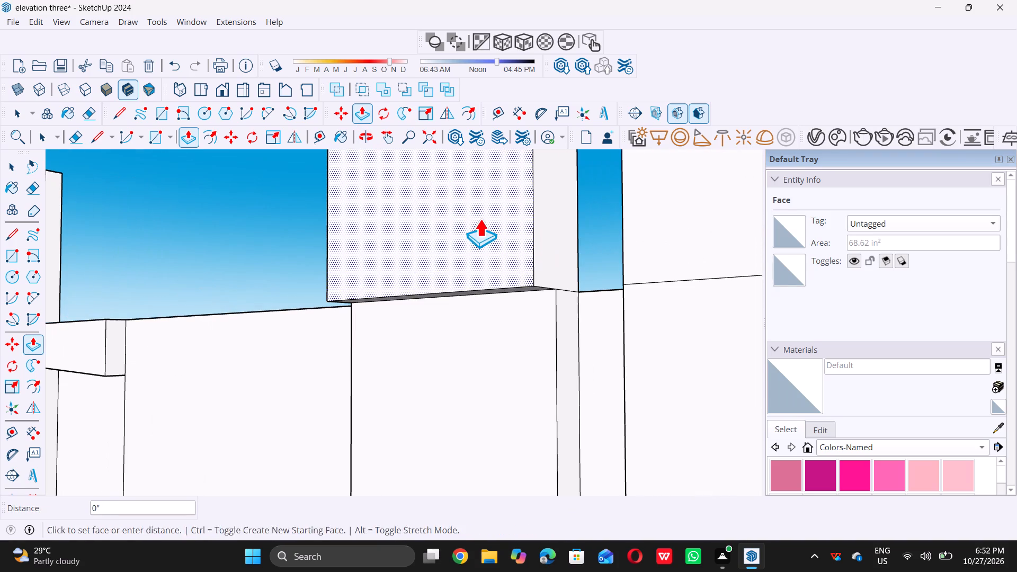
{"action": "left_click", "coordinate": [502, 236]}
{"action": "left_click_drag", "start_coordinate": [502, 235], "coordinate": [554, 288]}
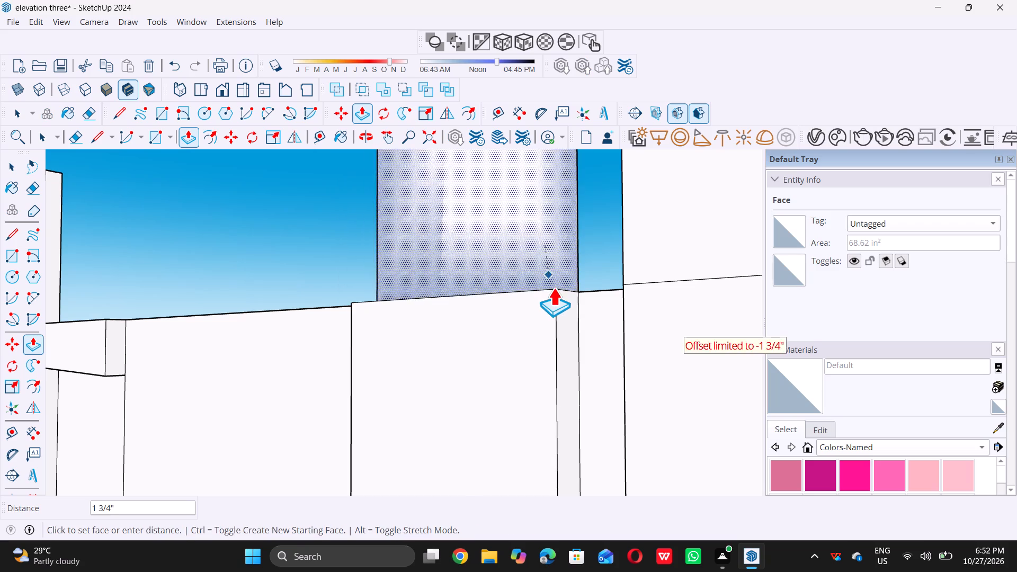
{"action": "left_click_drag", "start_coordinate": [554, 288], "coordinate": [552, 299]}
{"action": "scroll", "coordinate": [499, 323], "scroll_direction": "down", "scroll_amount": 8}
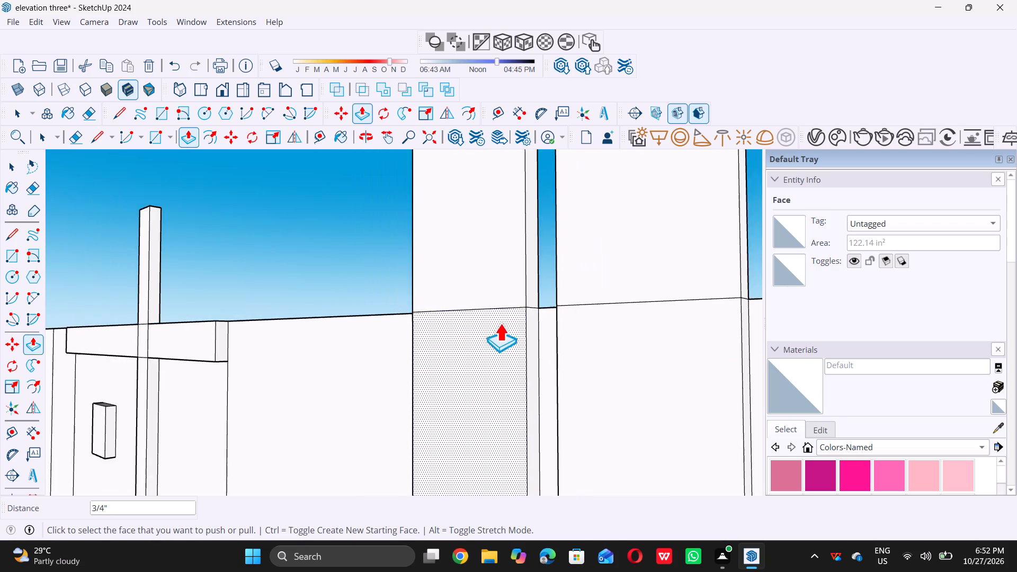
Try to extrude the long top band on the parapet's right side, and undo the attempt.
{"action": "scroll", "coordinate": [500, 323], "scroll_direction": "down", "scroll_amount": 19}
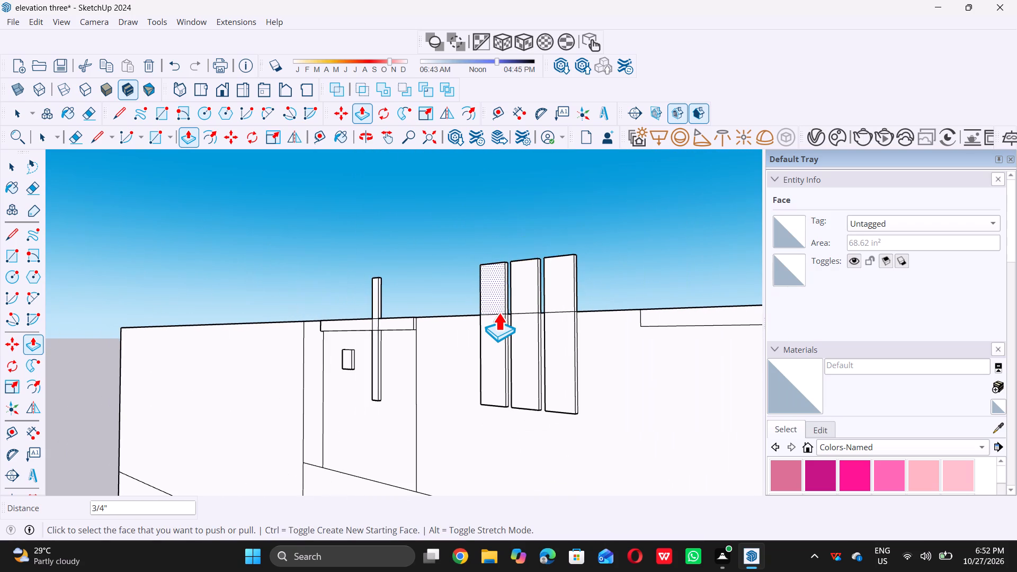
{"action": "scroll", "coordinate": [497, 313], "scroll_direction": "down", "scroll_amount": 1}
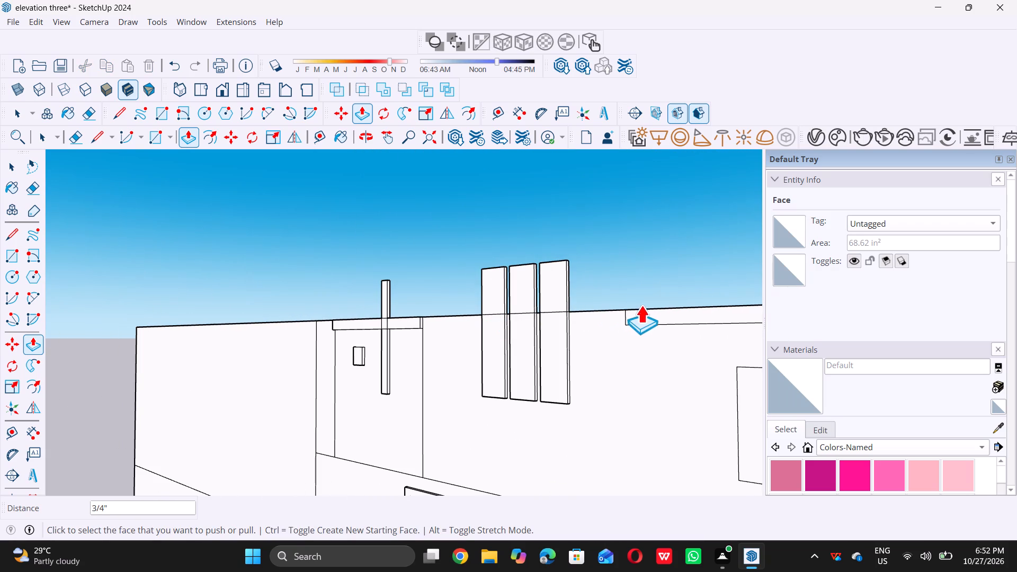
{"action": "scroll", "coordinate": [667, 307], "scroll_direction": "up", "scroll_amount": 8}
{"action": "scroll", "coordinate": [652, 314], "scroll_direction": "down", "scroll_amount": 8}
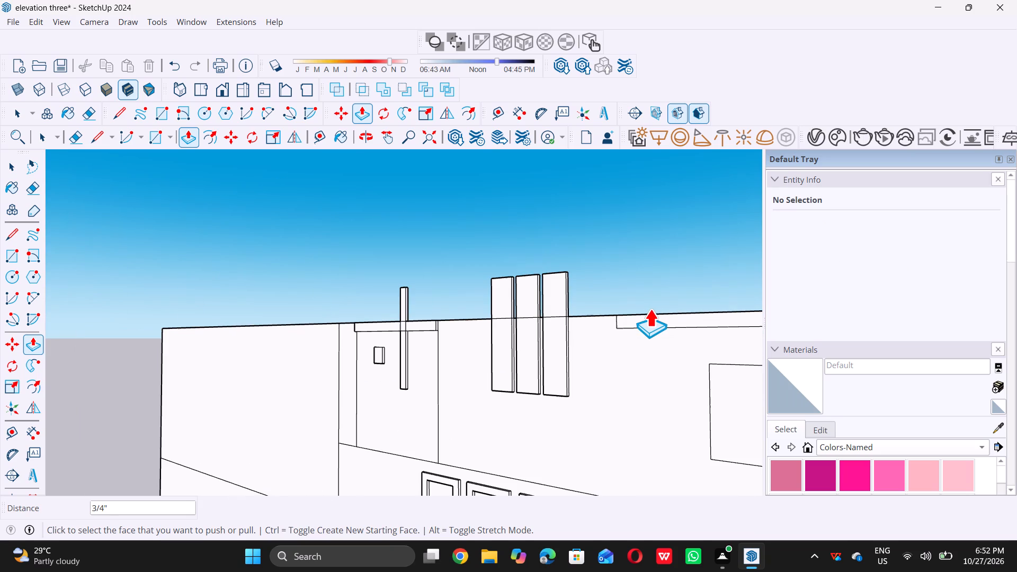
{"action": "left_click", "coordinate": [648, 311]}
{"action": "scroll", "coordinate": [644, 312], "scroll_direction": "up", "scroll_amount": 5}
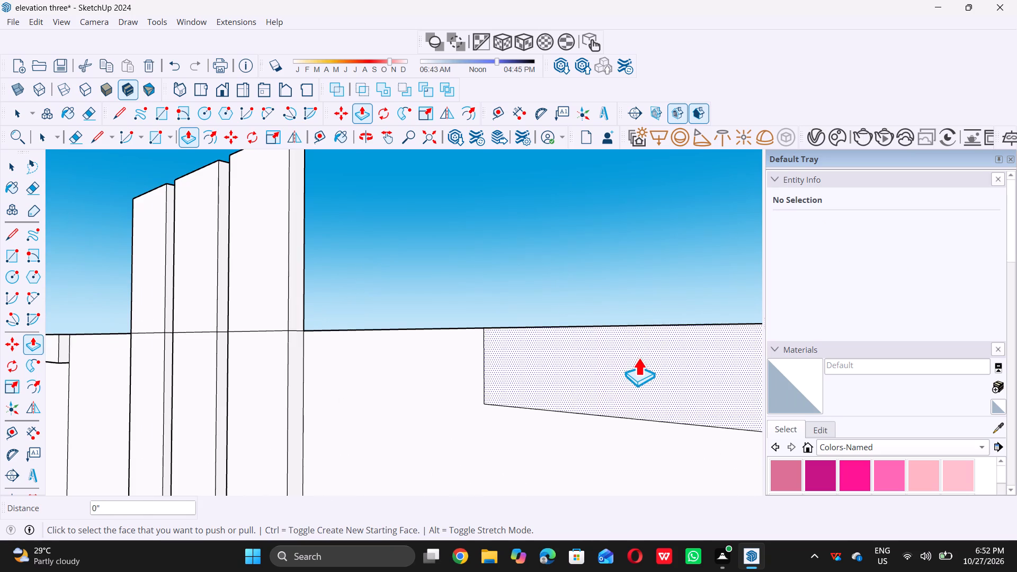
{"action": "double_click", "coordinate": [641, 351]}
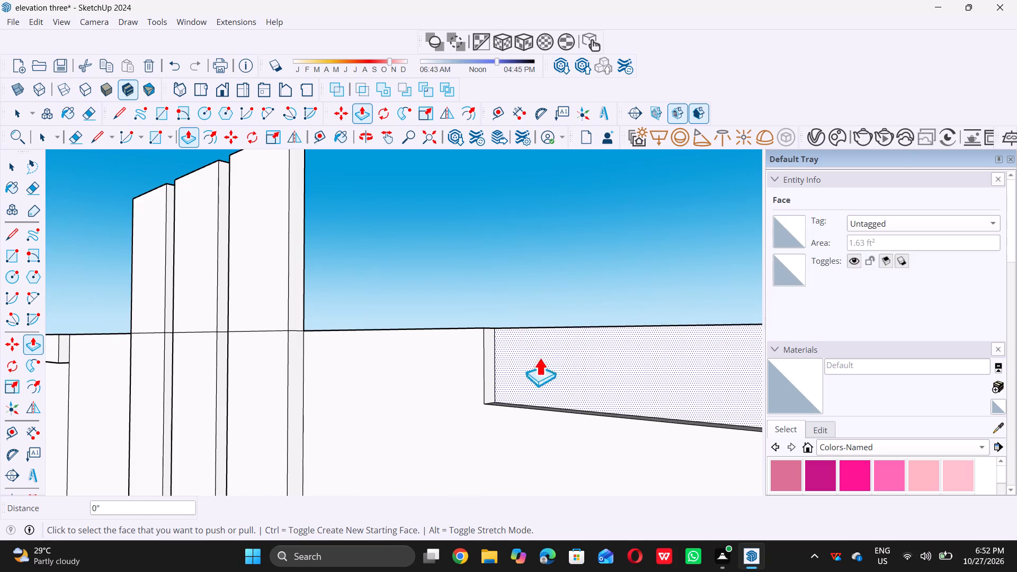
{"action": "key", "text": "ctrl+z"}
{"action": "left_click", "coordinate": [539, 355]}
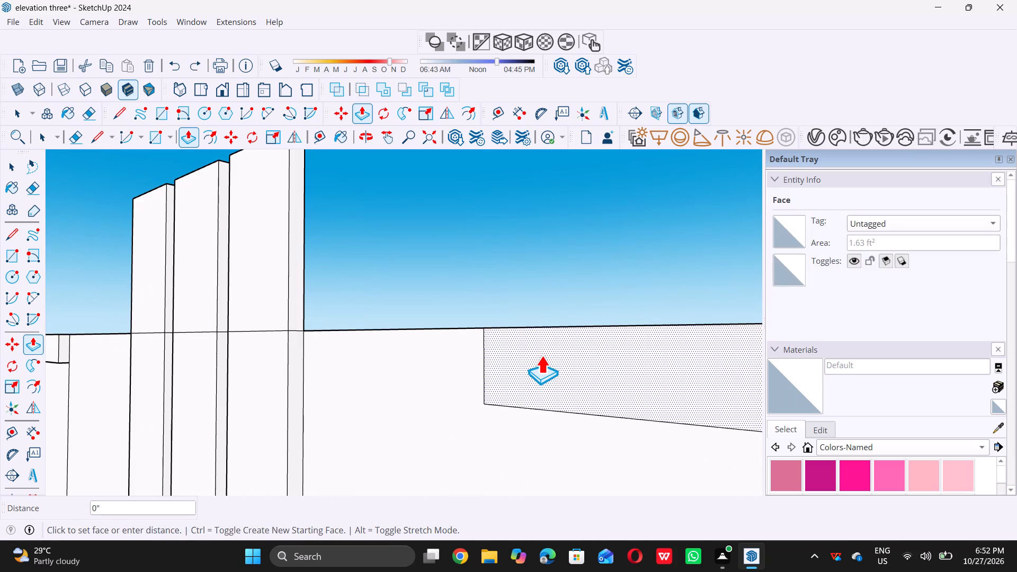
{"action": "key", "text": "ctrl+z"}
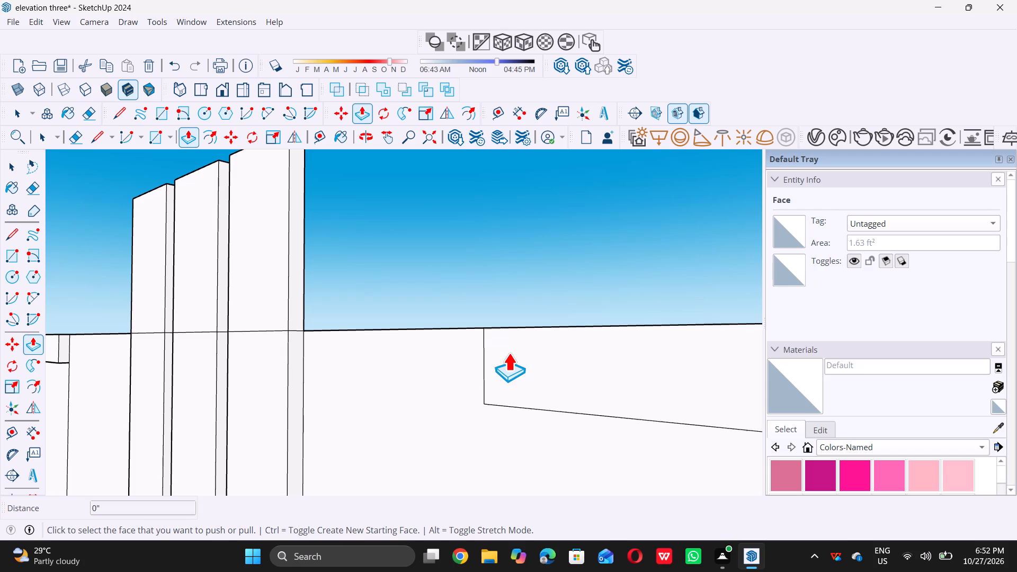
Extrude the long top band on the parapet's right side outward by 1", level with the rightmost fin.
{"action": "left_click", "coordinate": [502, 354]}
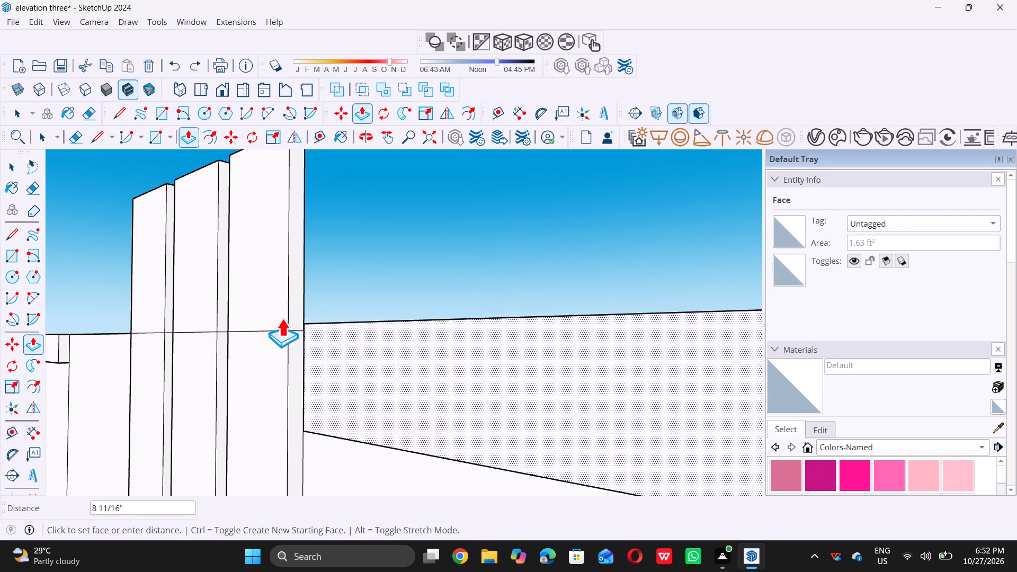
{"action": "left_click", "coordinate": [287, 307]}
{"action": "scroll", "coordinate": [292, 307], "scroll_direction": "down", "scroll_amount": 15}
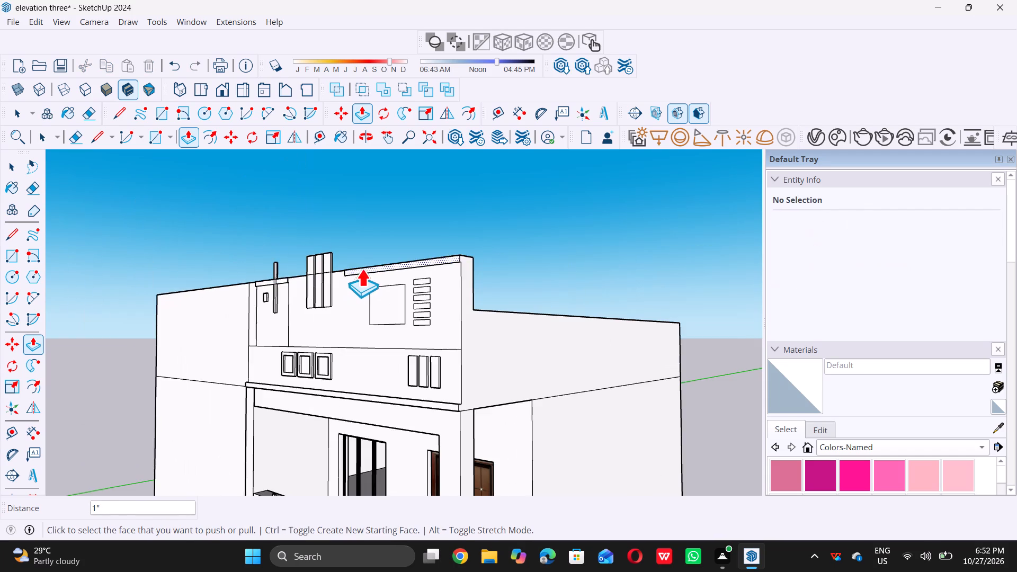
Extrude the topmost of the parapet's six small horizontal slats outward by 1", level with the top band.
{"action": "middle_click_drag", "start_coordinate": [362, 265], "coordinate": [375, 268]}
{"action": "scroll", "coordinate": [403, 300], "scroll_direction": "up", "scroll_amount": 3}
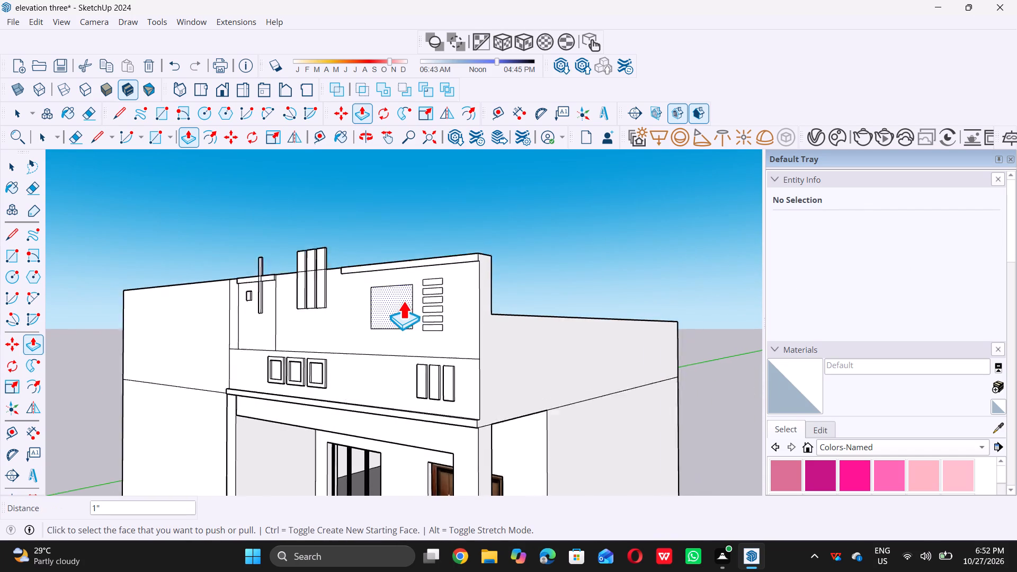
{"action": "scroll", "coordinate": [403, 301], "scroll_direction": "up", "scroll_amount": 1}
{"action": "scroll", "coordinate": [400, 300], "scroll_direction": "down", "scroll_amount": 5}
{"action": "scroll", "coordinate": [395, 223], "scroll_direction": "down", "scroll_amount": 11}
{"action": "scroll", "coordinate": [396, 249], "scroll_direction": "up", "scroll_amount": 6}
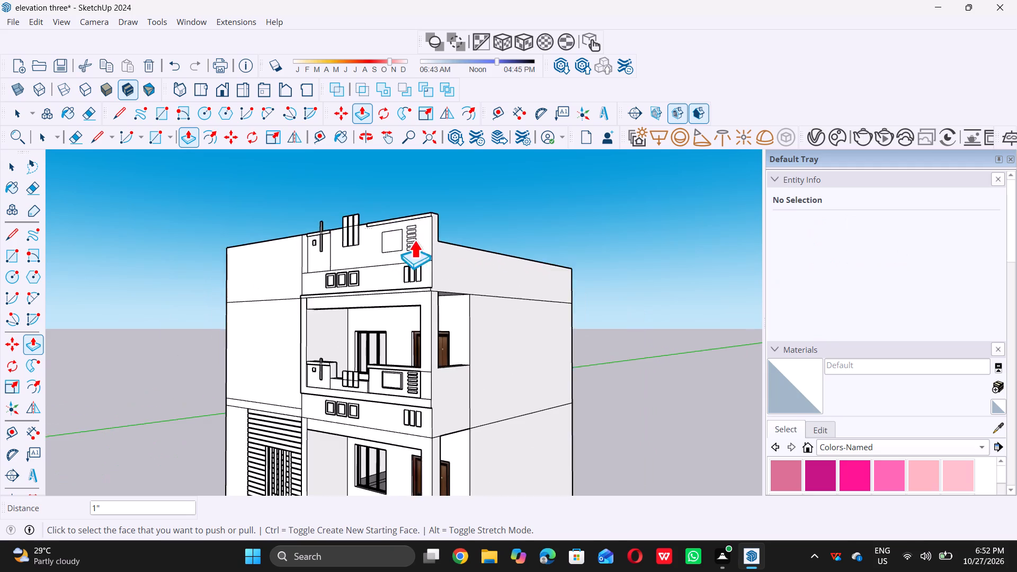
{"action": "scroll", "coordinate": [418, 233], "scroll_direction": "up", "scroll_amount": 20}
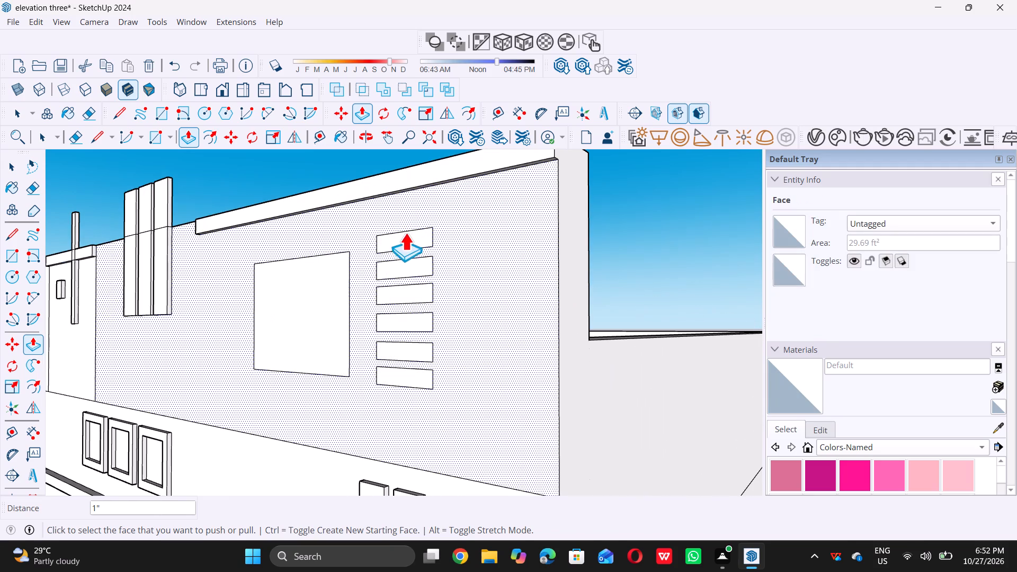
{"action": "left_click", "coordinate": [407, 234]}
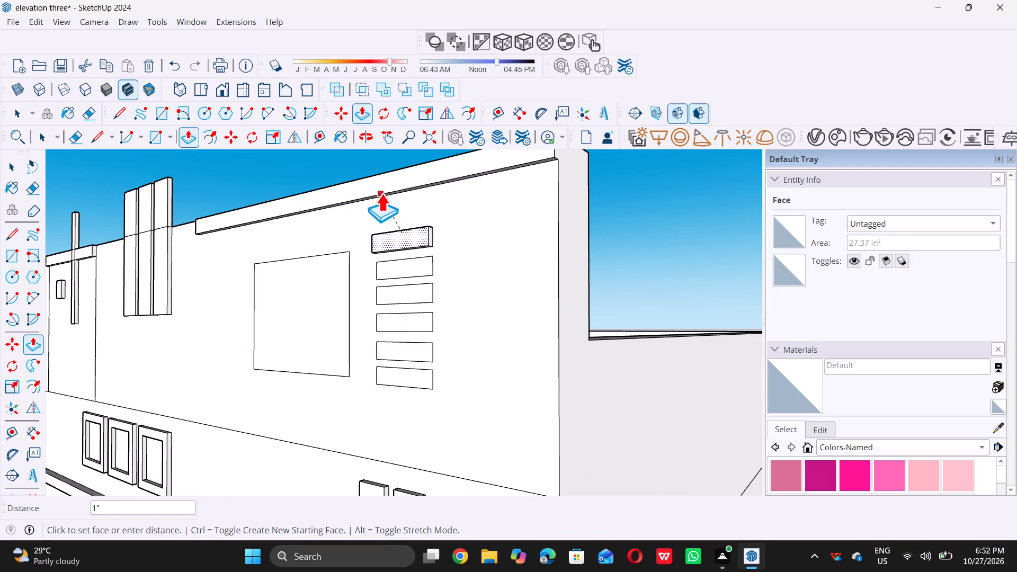
{"action": "left_click", "coordinate": [382, 190]}
Extrude the second, third and fourth horizontal slats outward by 1", each level with the slat above it.
{"action": "scroll", "coordinate": [403, 261], "scroll_direction": "up", "scroll_amount": 4}
{"action": "left_click", "coordinate": [403, 260]}
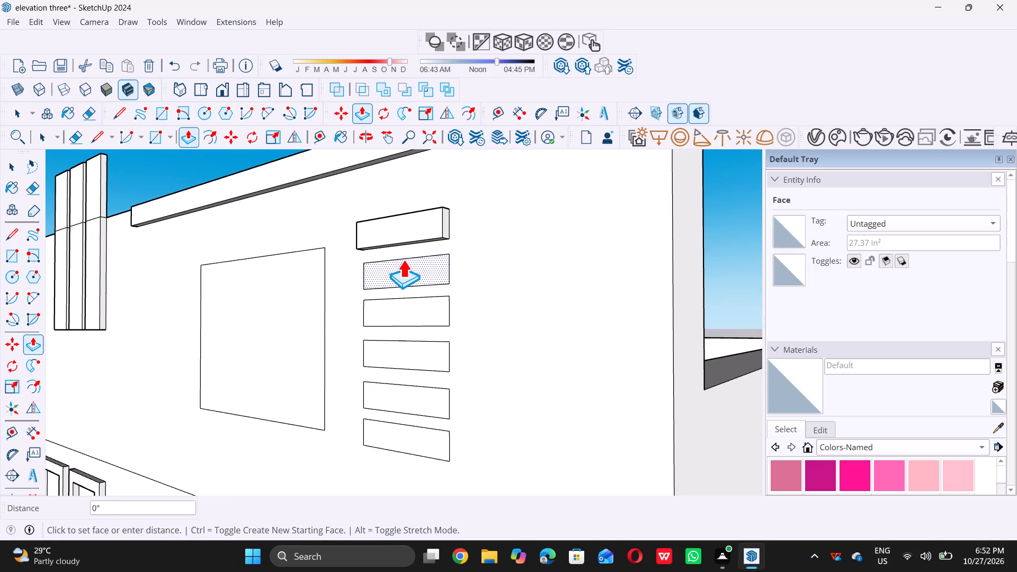
{"action": "left_click", "coordinate": [397, 241]}
{"action": "left_click", "coordinate": [406, 304]}
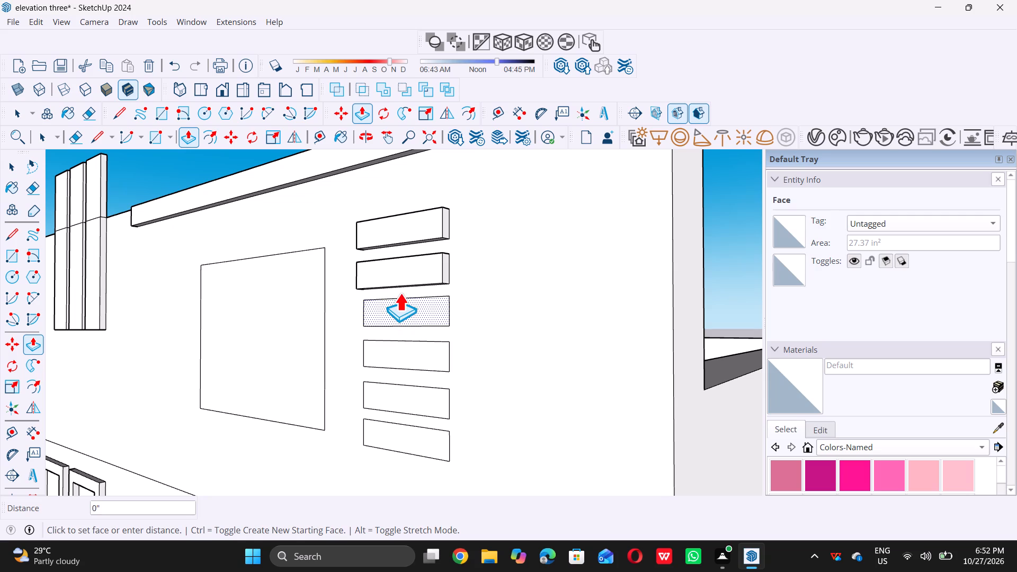
{"action": "left_click", "coordinate": [398, 283]}
{"action": "left_click", "coordinate": [412, 344]}
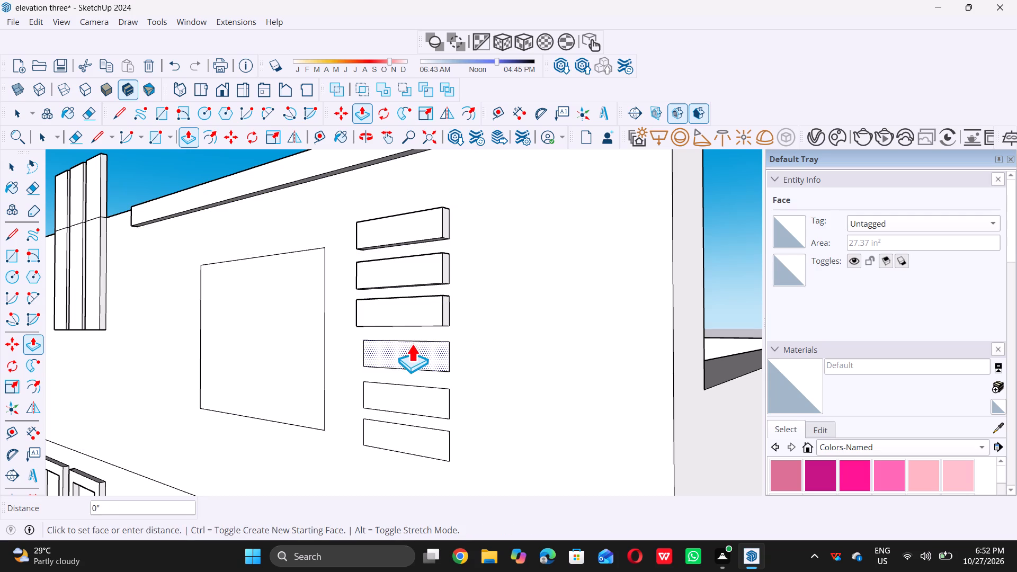
{"action": "left_click", "coordinate": [404, 319]}
Extrude the fifth and sixth horizontal slats outward by 1", level with the slats above.
{"action": "scroll", "coordinate": [405, 319], "scroll_direction": "down", "scroll_amount": 6}
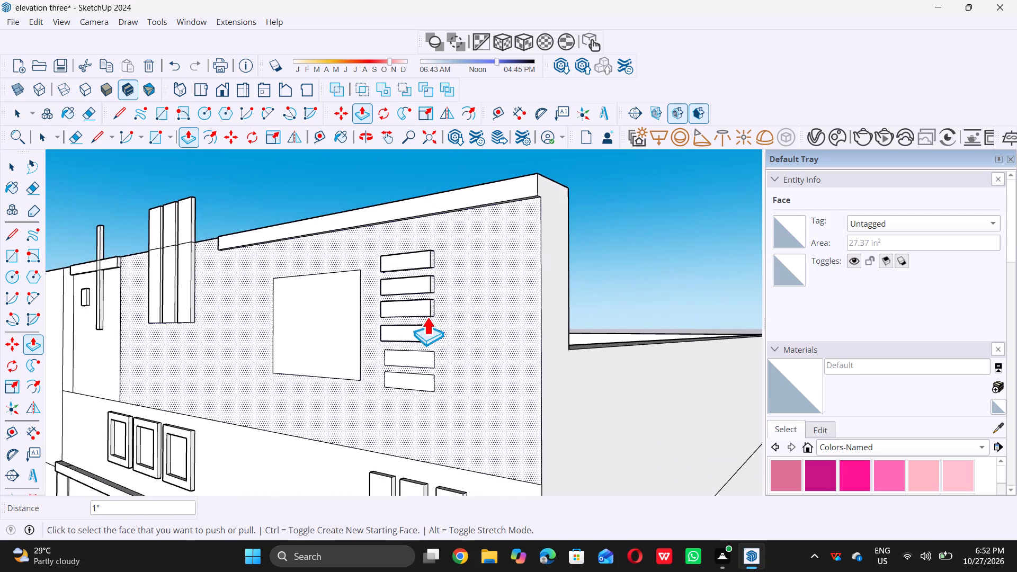
{"action": "scroll", "coordinate": [422, 339], "scroll_direction": "up", "scroll_amount": 10}
{"action": "left_click", "coordinate": [420, 364]}
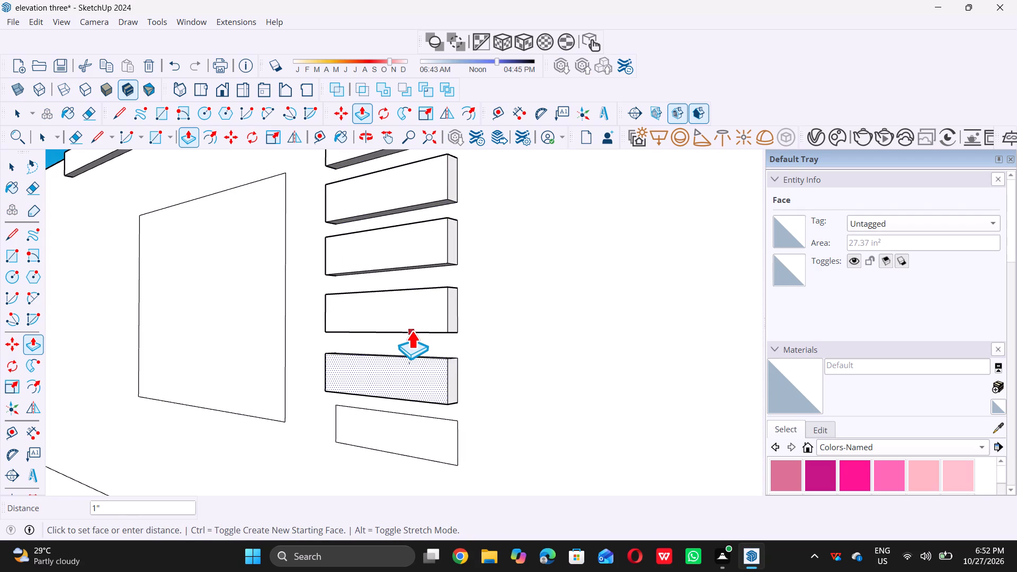
{"action": "left_click", "coordinate": [413, 330]}
{"action": "scroll", "coordinate": [417, 324], "scroll_direction": "down", "scroll_amount": 10}
{"action": "scroll", "coordinate": [427, 337], "scroll_direction": "up", "scroll_amount": 10}
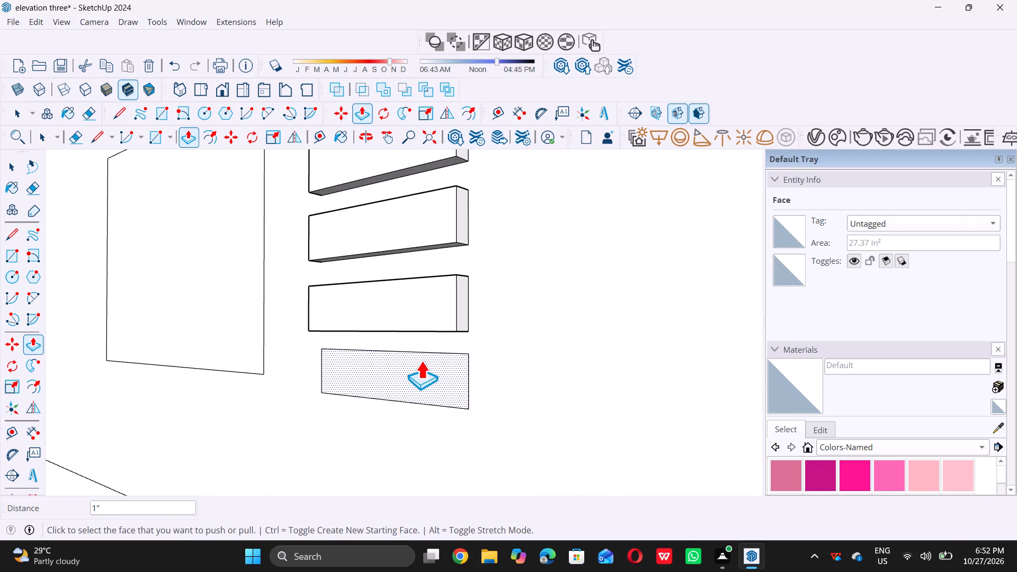
{"action": "left_click", "coordinate": [422, 363]}
{"action": "left_click", "coordinate": [415, 329]}
{"action": "scroll", "coordinate": [427, 330], "scroll_direction": "down", "scroll_amount": 20}
{"action": "scroll", "coordinate": [427, 330], "scroll_direction": "down", "scroll_amount": 4}
{"action": "scroll", "coordinate": [509, 239], "scroll_direction": "down", "scroll_amount": 4}
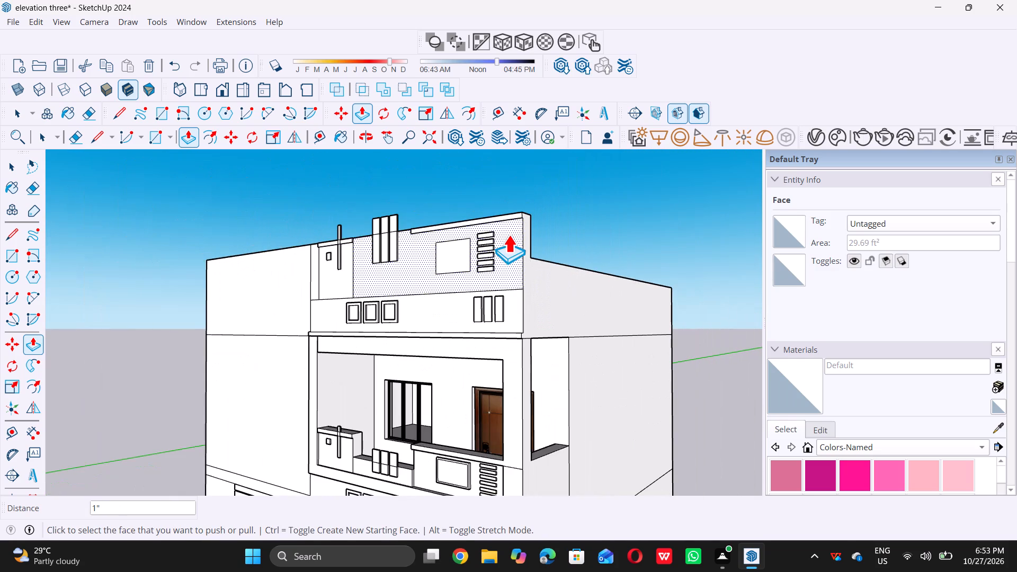
Examine the balcony's framed panel beside its slats as a reference for the parapet's matching panel.
{"action": "scroll", "coordinate": [448, 473], "scroll_direction": "up", "scroll_amount": 9}
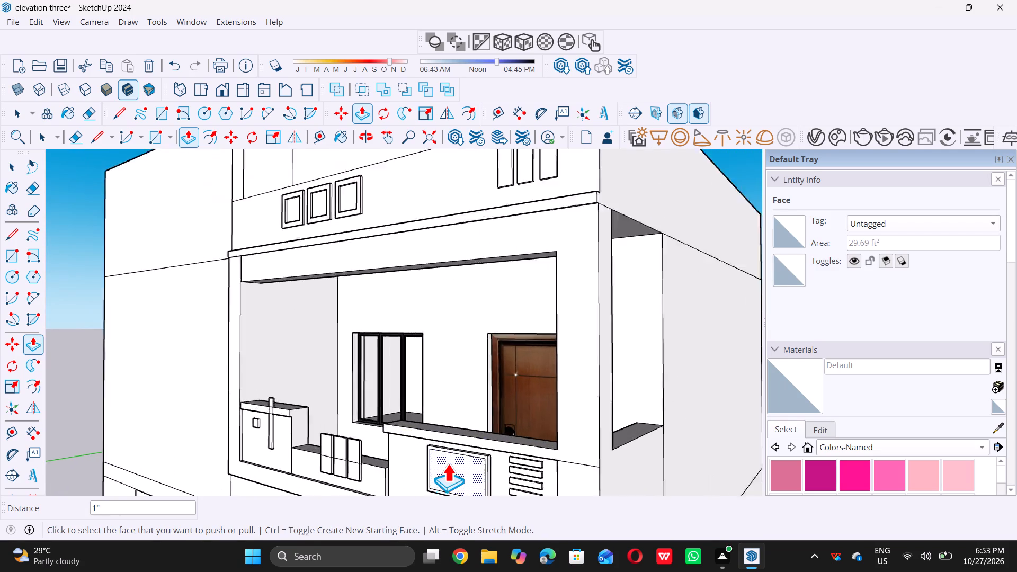
{"action": "scroll", "coordinate": [448, 463], "scroll_direction": "up", "scroll_amount": 8}
{"action": "scroll", "coordinate": [455, 445], "scroll_direction": "down", "scroll_amount": 20}
{"action": "scroll", "coordinate": [455, 445], "scroll_direction": "down", "scroll_amount": 1}
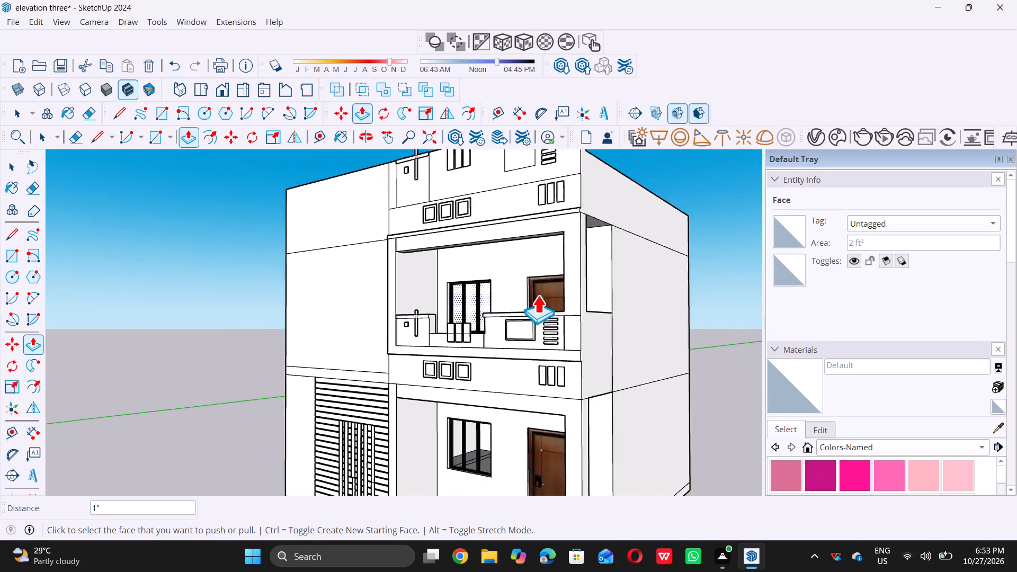
{"action": "scroll", "coordinate": [538, 295], "scroll_direction": "down", "scroll_amount": 1}
{"action": "scroll", "coordinate": [532, 356], "scroll_direction": "up", "scroll_amount": 6}
{"action": "scroll", "coordinate": [518, 285], "scroll_direction": "up", "scroll_amount": 11}
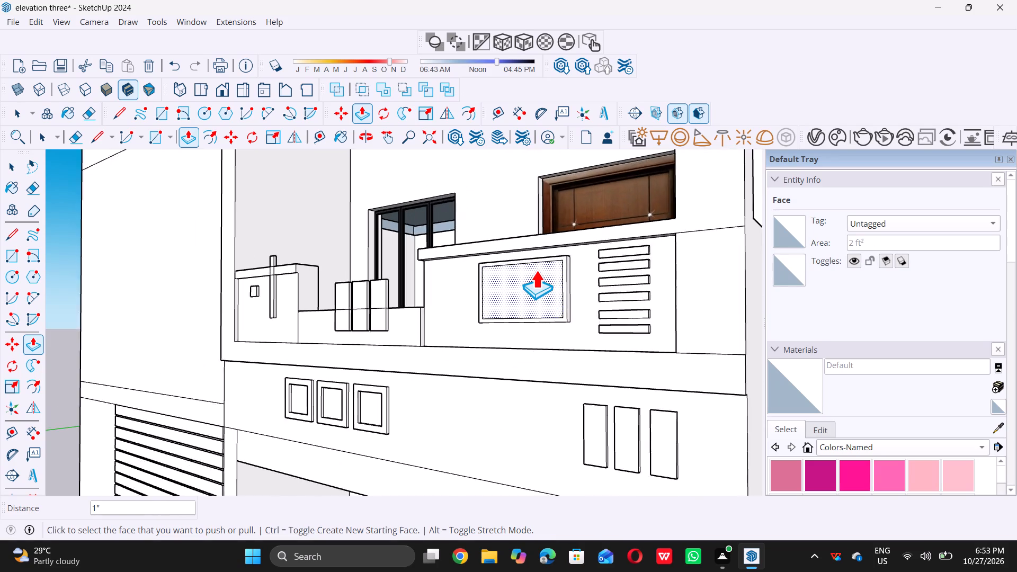
{"action": "scroll", "coordinate": [536, 270], "scroll_direction": "up", "scroll_amount": 8}
{"action": "scroll", "coordinate": [534, 270], "scroll_direction": "down", "scroll_amount": 15}
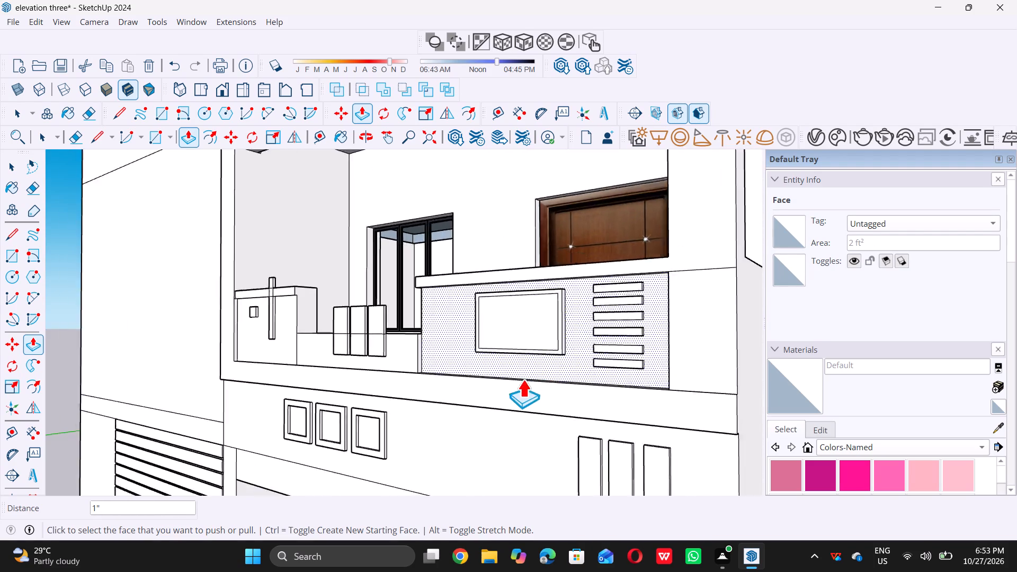
{"action": "scroll", "coordinate": [523, 379], "scroll_direction": "down", "scroll_amount": 17}
{"action": "middle_click_drag", "start_coordinate": [471, 298], "coordinate": [568, 333]}
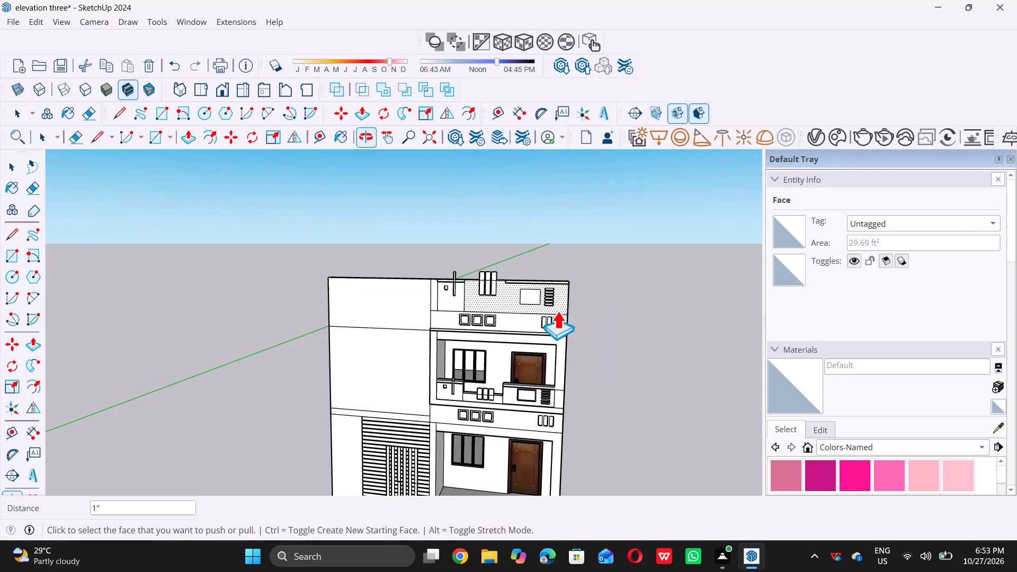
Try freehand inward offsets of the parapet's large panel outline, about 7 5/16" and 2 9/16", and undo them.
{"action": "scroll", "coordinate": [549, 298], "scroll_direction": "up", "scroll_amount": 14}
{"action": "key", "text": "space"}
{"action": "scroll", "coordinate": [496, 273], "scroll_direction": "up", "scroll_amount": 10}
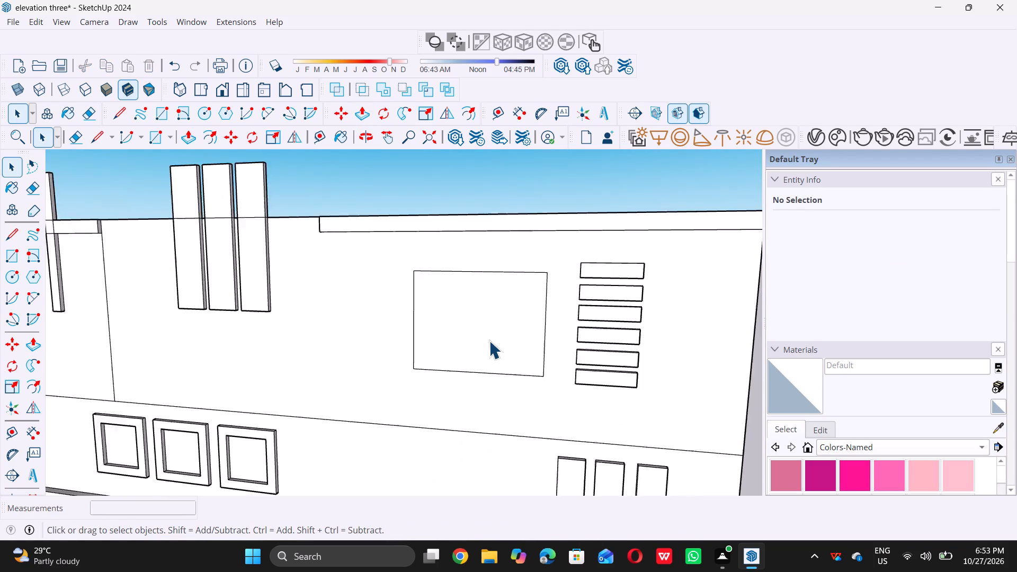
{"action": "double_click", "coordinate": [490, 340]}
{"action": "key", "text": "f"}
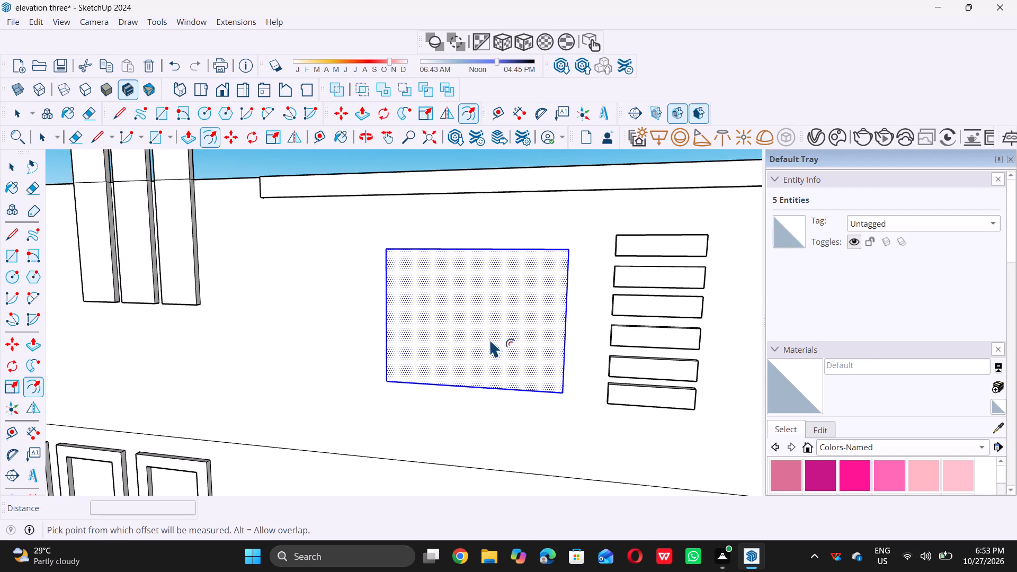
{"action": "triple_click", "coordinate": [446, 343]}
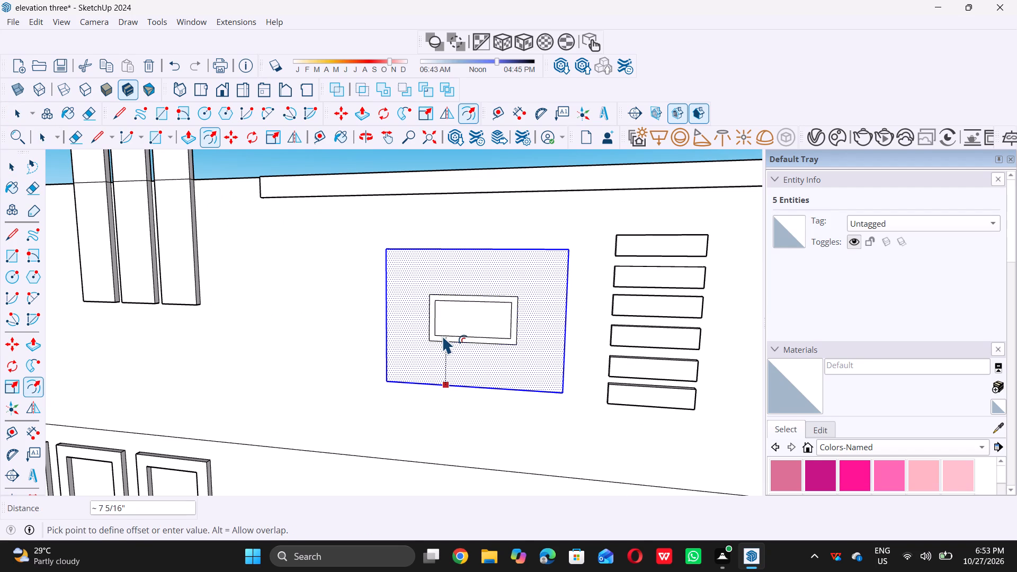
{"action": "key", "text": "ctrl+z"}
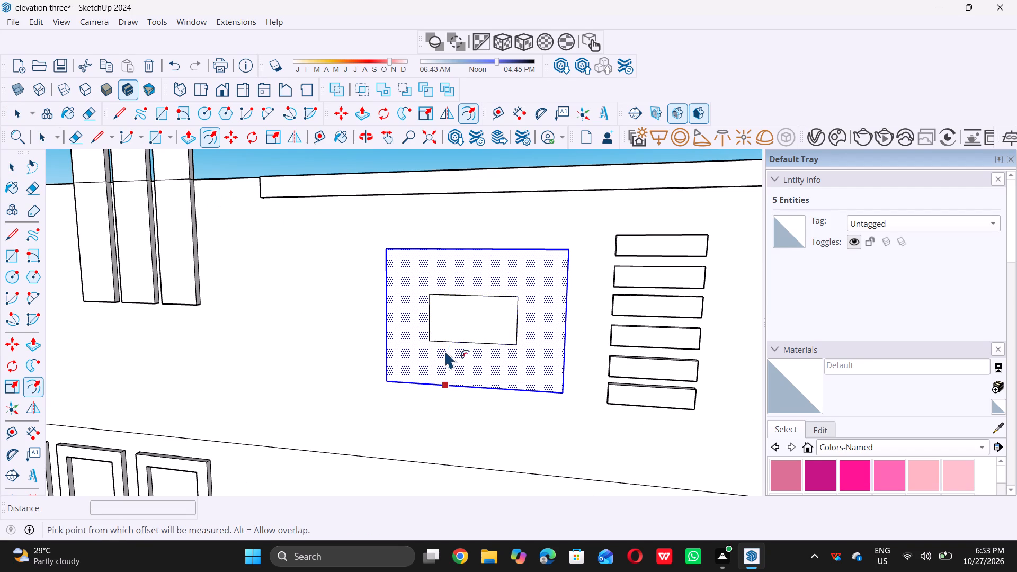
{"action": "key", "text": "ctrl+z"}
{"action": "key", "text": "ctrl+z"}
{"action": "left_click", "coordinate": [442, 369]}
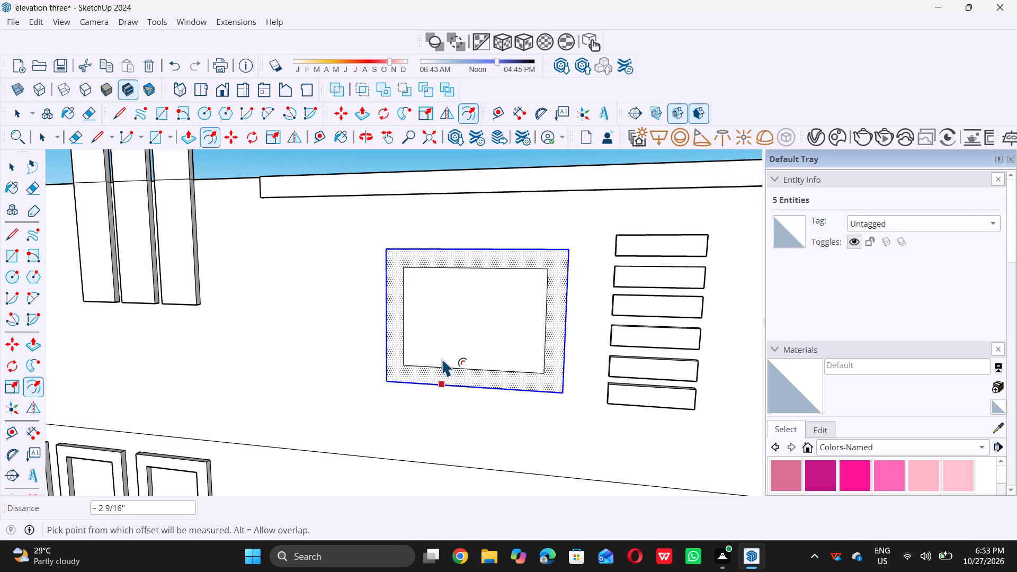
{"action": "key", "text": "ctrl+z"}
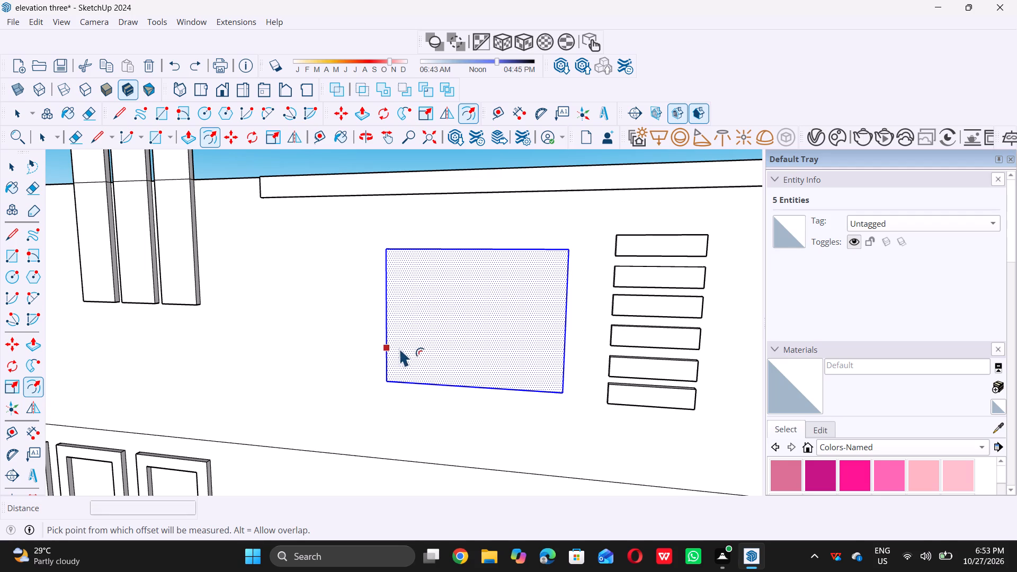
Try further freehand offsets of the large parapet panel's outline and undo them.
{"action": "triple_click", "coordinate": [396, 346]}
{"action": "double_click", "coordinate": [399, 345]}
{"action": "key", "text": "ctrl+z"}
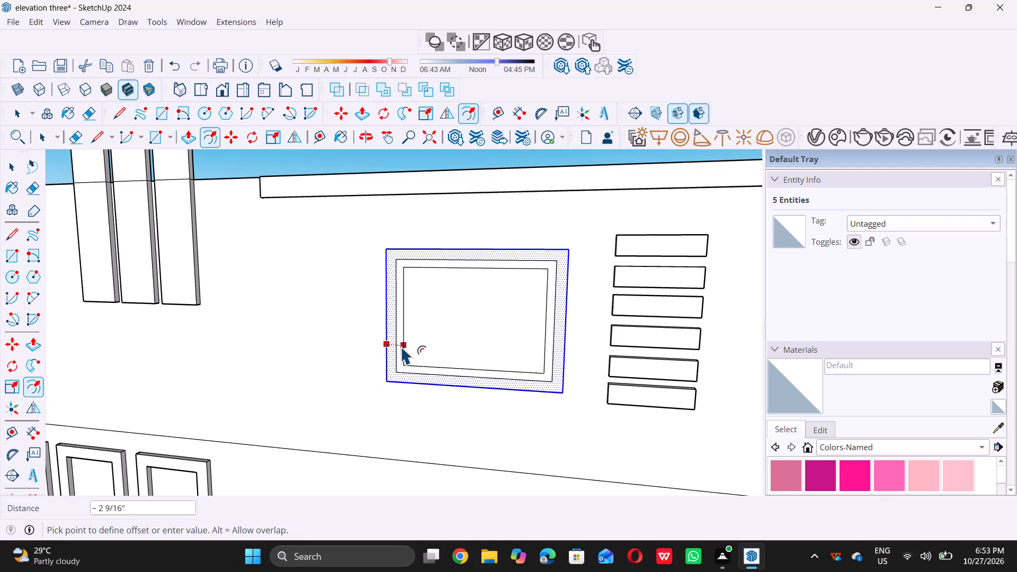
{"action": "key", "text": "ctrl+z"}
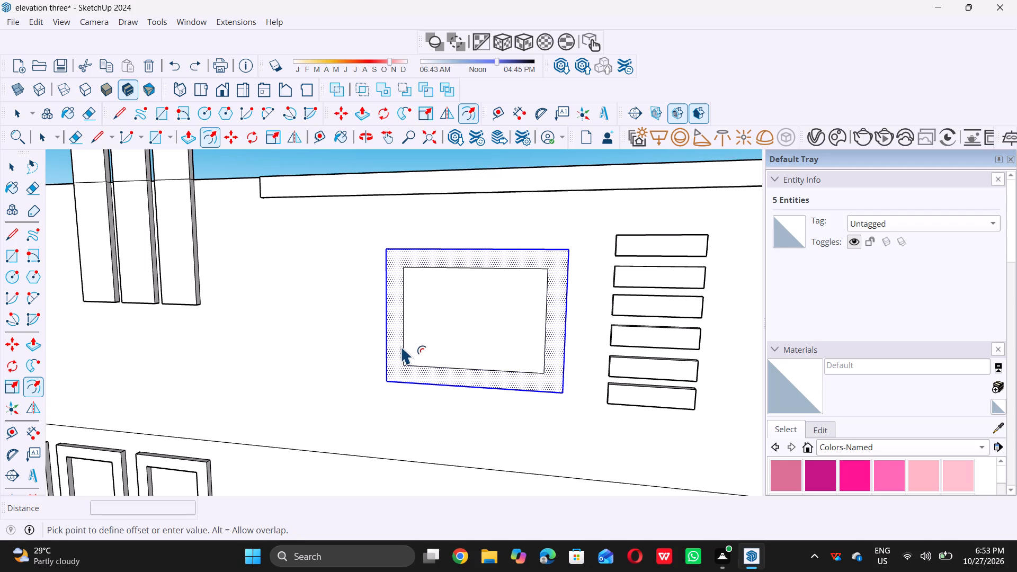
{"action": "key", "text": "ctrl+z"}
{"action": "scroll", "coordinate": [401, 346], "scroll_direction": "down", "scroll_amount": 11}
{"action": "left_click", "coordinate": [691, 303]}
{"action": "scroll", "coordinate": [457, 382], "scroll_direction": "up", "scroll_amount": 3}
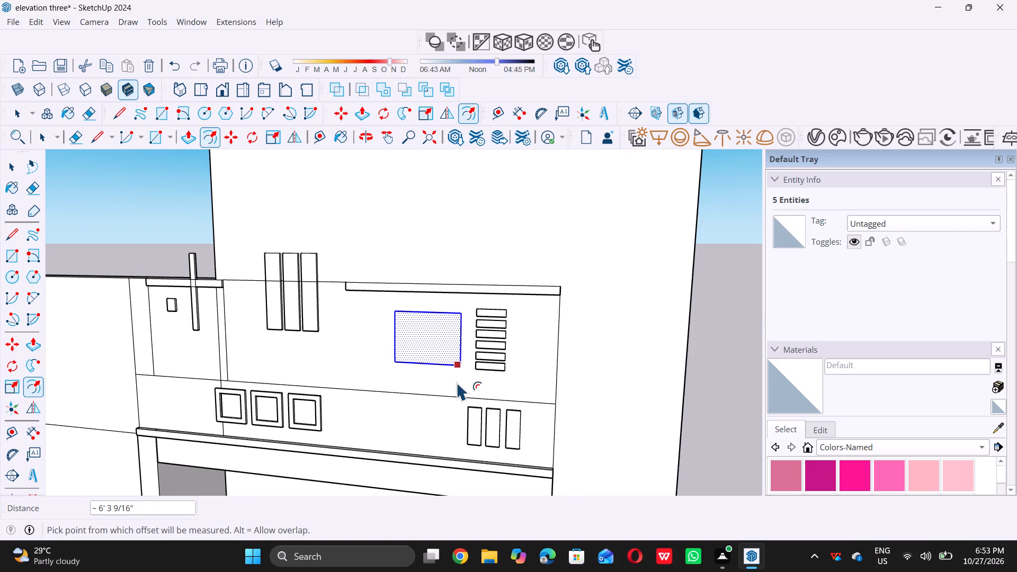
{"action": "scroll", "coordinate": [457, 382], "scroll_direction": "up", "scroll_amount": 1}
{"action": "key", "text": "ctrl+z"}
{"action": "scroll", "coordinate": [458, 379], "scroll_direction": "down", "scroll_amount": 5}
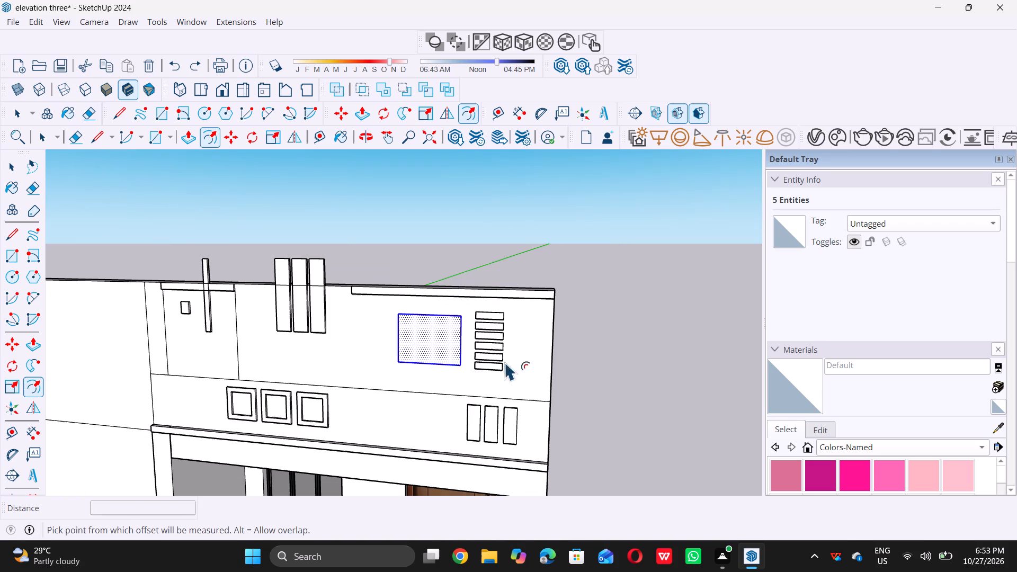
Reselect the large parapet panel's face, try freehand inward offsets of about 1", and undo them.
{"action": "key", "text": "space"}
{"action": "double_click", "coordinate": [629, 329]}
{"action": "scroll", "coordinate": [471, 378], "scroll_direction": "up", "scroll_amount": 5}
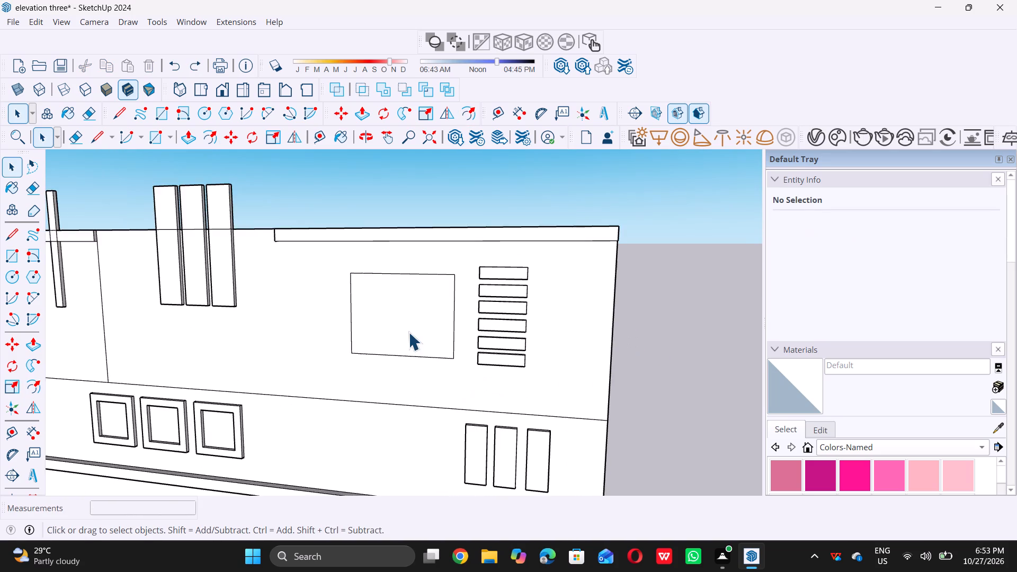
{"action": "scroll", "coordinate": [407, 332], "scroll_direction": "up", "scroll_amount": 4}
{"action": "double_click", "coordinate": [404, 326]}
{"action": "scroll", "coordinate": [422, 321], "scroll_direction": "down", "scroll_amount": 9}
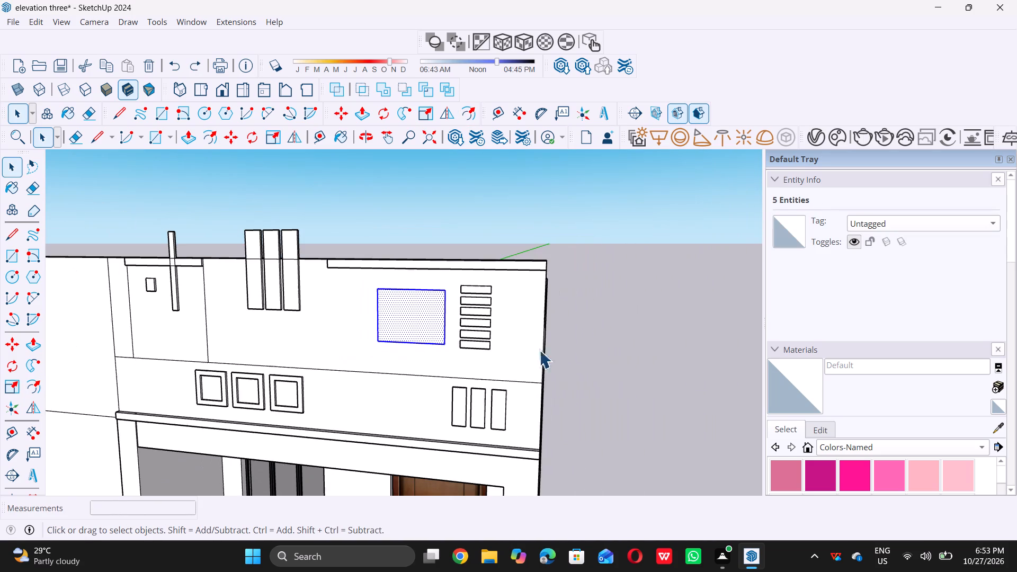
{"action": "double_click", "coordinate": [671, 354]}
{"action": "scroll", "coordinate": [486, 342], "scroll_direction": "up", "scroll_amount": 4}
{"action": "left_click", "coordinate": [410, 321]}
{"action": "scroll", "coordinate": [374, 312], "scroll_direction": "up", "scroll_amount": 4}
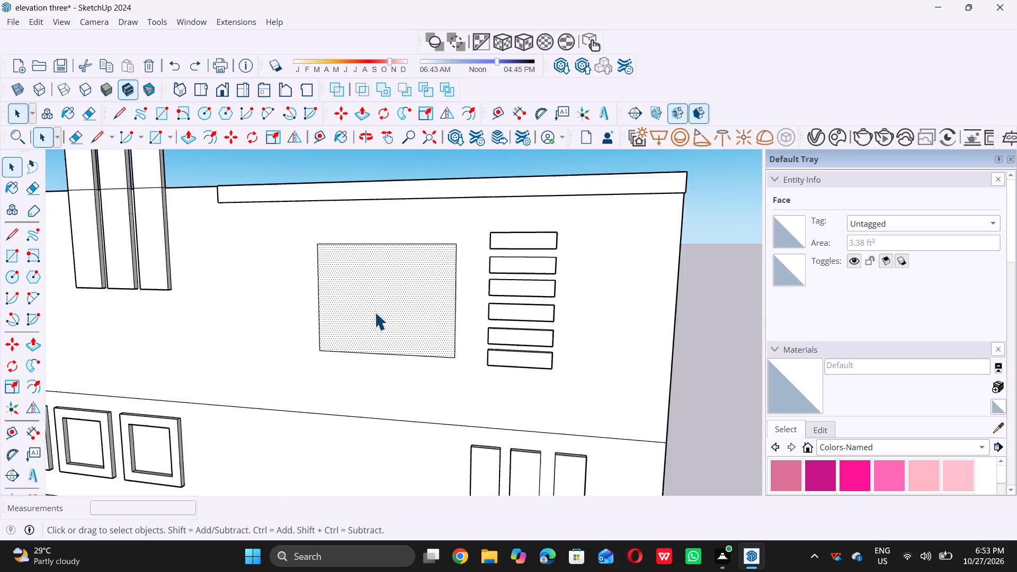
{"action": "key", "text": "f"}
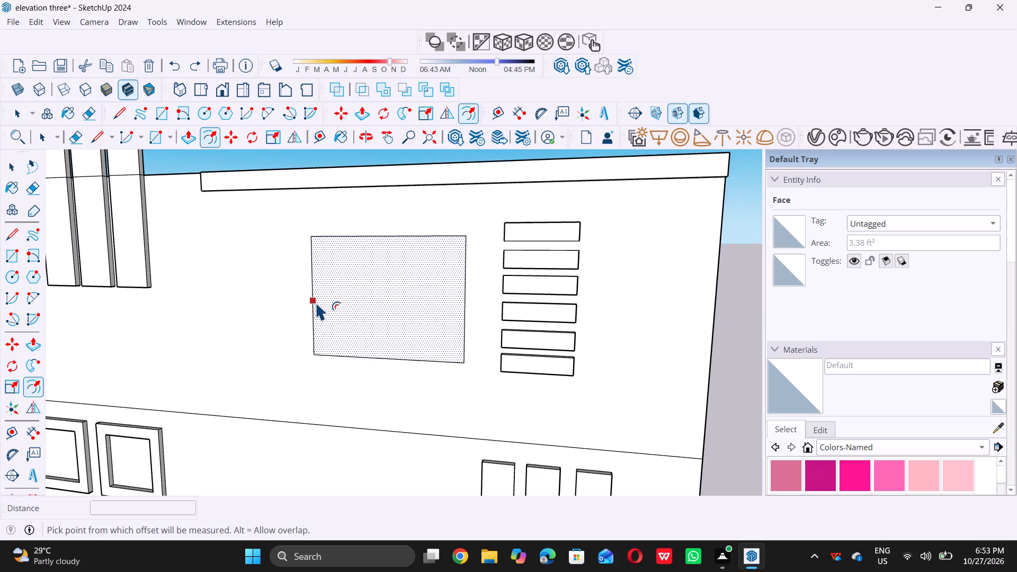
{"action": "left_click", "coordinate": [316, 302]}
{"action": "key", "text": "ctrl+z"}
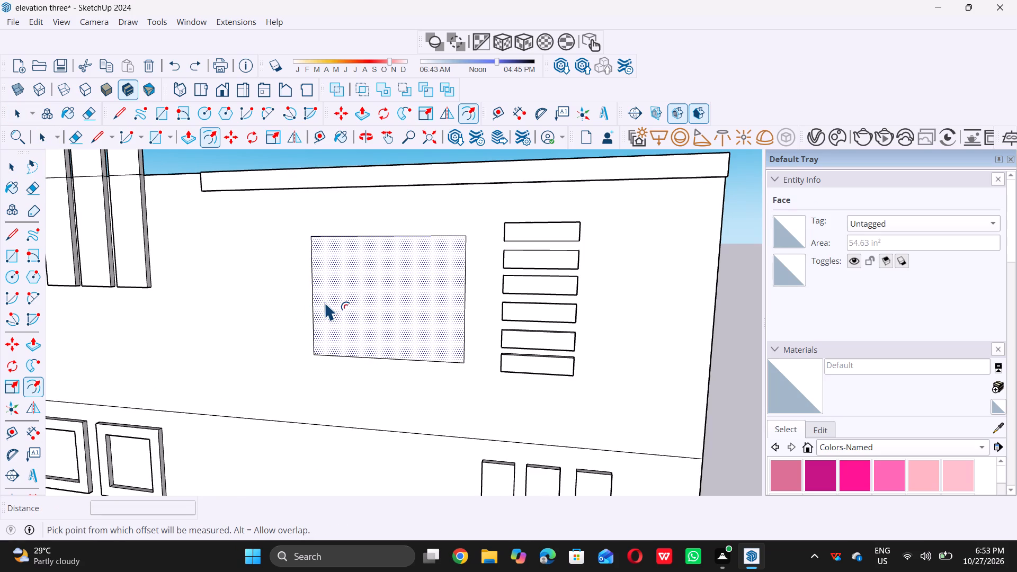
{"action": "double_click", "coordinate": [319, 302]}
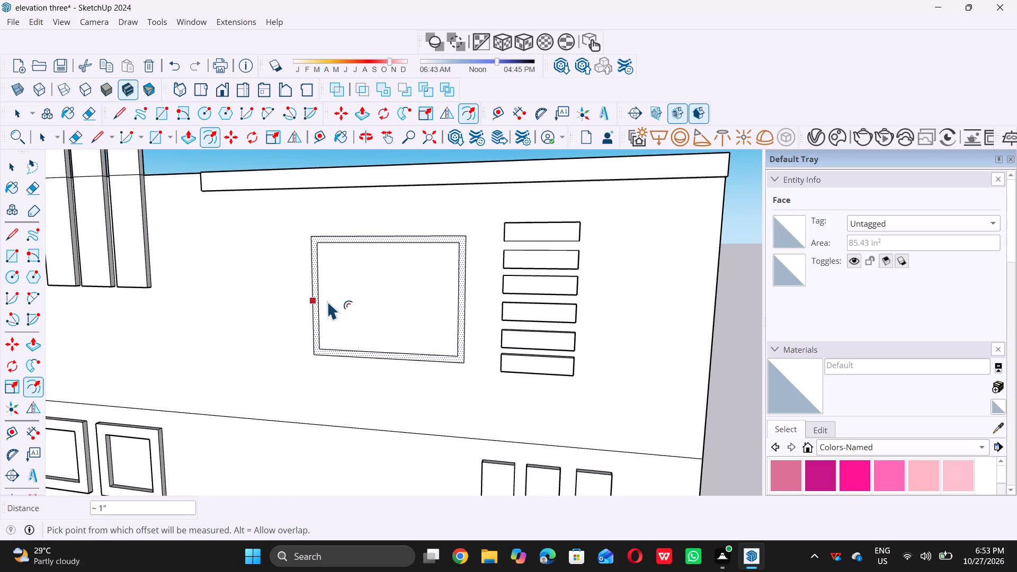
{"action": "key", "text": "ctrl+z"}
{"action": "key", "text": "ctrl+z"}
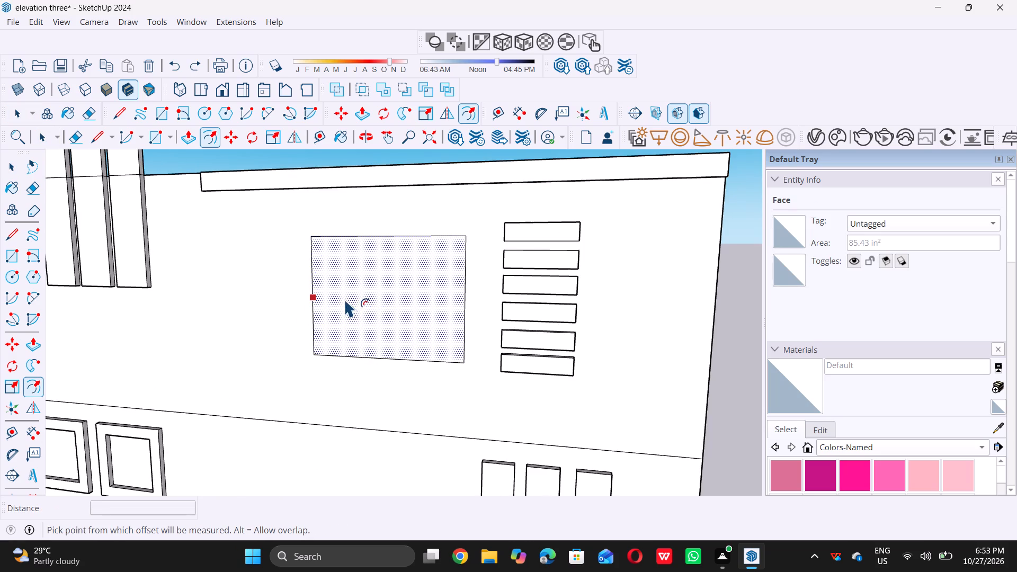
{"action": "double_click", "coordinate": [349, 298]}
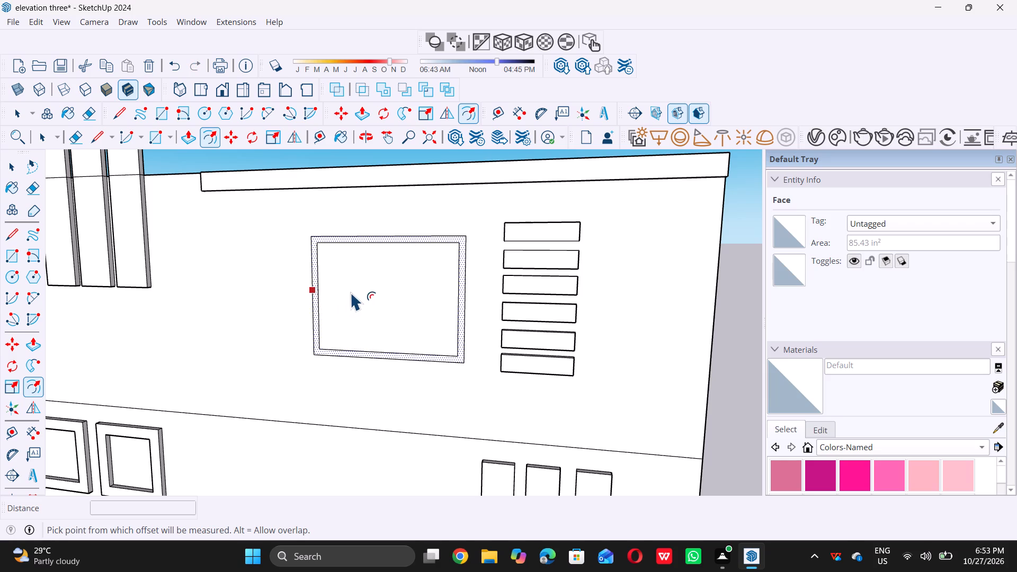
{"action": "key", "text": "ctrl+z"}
Offset the large parapet panel's outline inward by 2" to form its border frame.
{"action": "triple_click", "coordinate": [359, 291]}
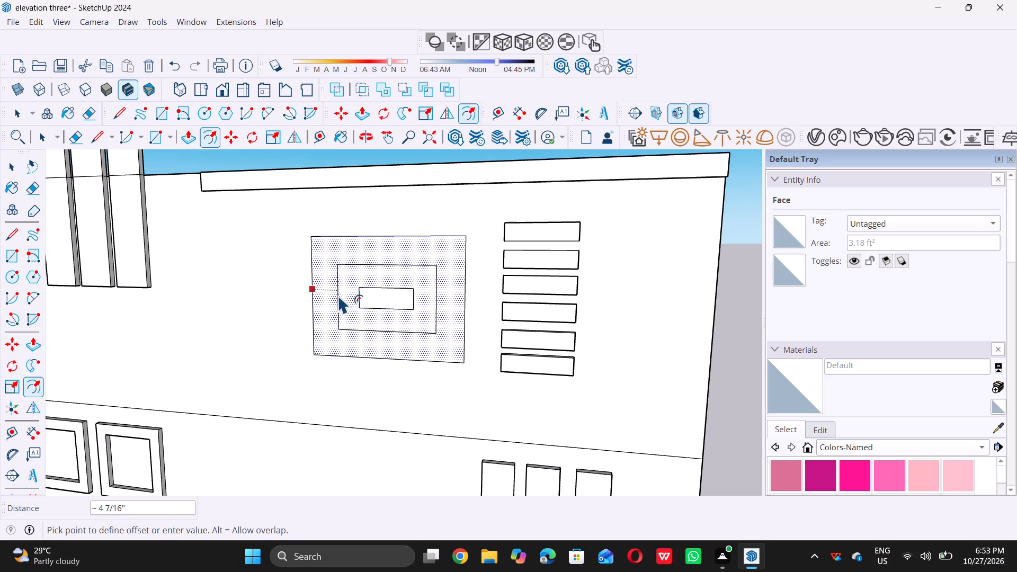
{"action": "key", "text": "1"}
{"action": "key", "text": "BackSpace"}
{"action": "key", "text": "2"}
{"action": "key", "text": "shift+quotedbl"}
{"action": "key", "text": "Return"}
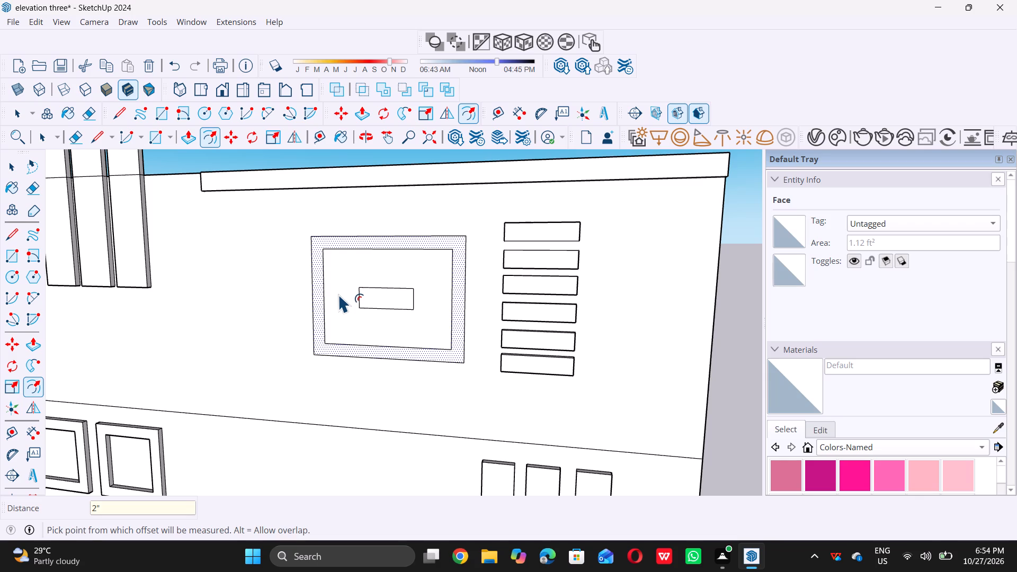
Delete the small stray rectangle, face and edges, from the middle of the parapet's framed panel.
{"action": "key", "text": "space"}
{"action": "scroll", "coordinate": [351, 298], "scroll_direction": "down", "scroll_amount": 4}
{"action": "double_click", "coordinate": [676, 284]}
{"action": "scroll", "coordinate": [420, 339], "scroll_direction": "up", "scroll_amount": 6}
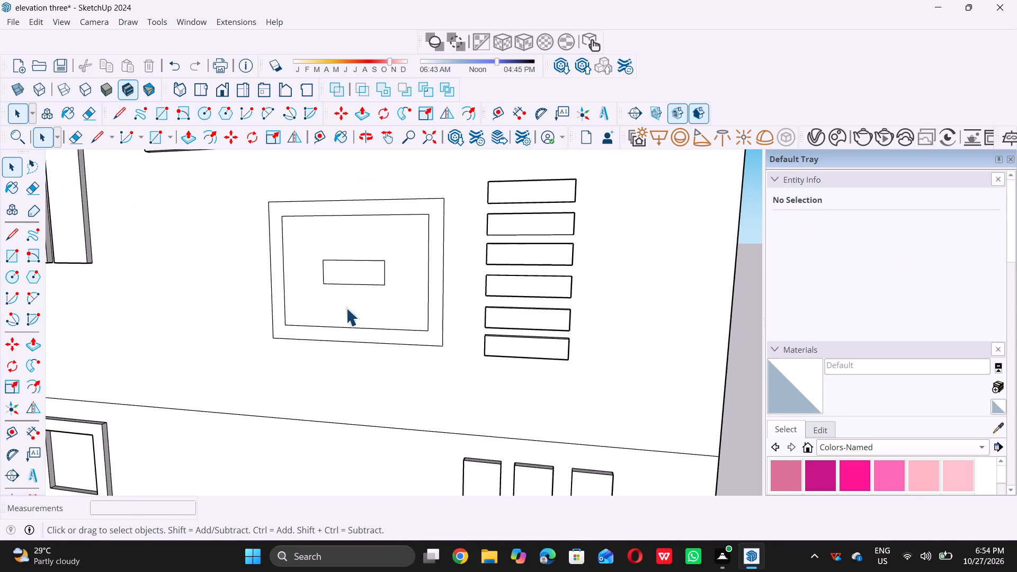
{"action": "left_click_drag", "start_coordinate": [308, 248], "coordinate": [313, 246]}
{"action": "left_click", "coordinate": [317, 245]}
{"action": "left_click_drag", "start_coordinate": [329, 245], "coordinate": [389, 279]}
{"action": "left_click", "coordinate": [389, 279]}
{"action": "left_click", "coordinate": [389, 282]}
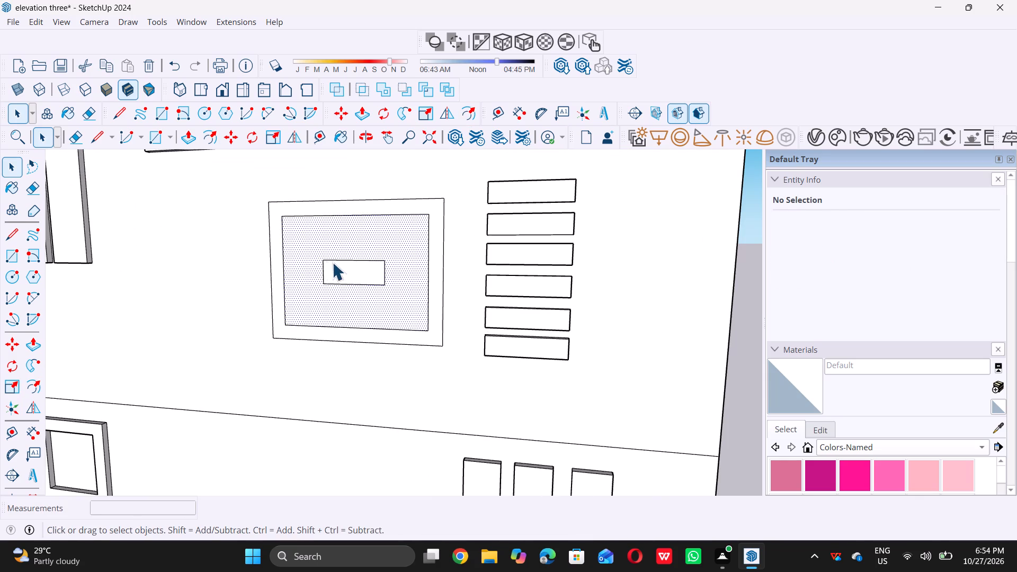
{"action": "left_click", "coordinate": [747, 336]}
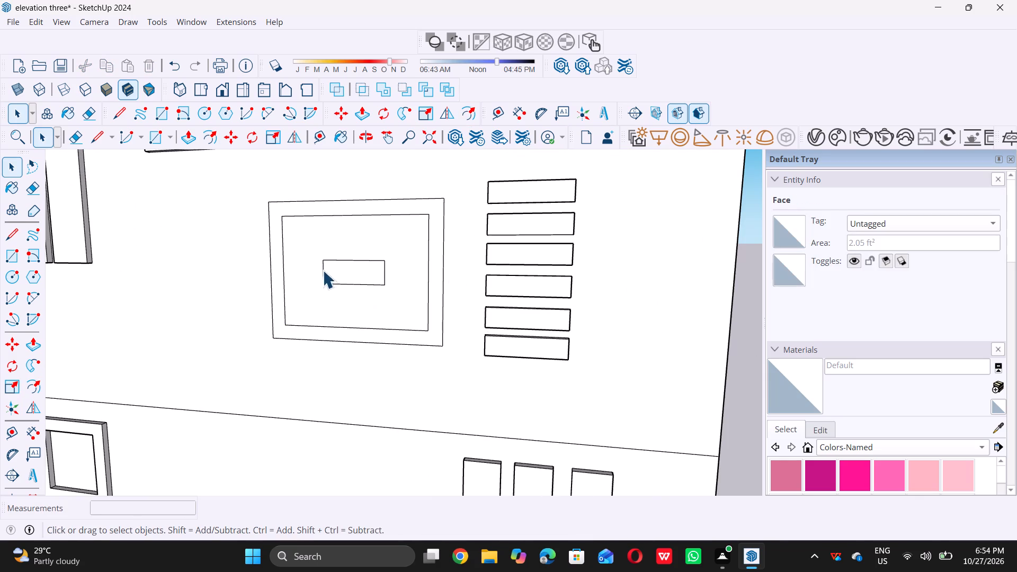
{"action": "left_click", "coordinate": [311, 245]}
{"action": "left_click_drag", "start_coordinate": [321, 245], "coordinate": [328, 246]}
{"action": "left_click_drag", "start_coordinate": [353, 253], "coordinate": [368, 257]}
{"action": "left_click", "coordinate": [369, 259]}
{"action": "left_click_drag", "start_coordinate": [371, 261], "coordinate": [378, 269]}
{"action": "left_click_drag", "start_coordinate": [381, 272], "coordinate": [407, 312]}
{"action": "left_click", "coordinate": [310, 253]}
{"action": "left_click_drag", "start_coordinate": [315, 253], "coordinate": [396, 289]}
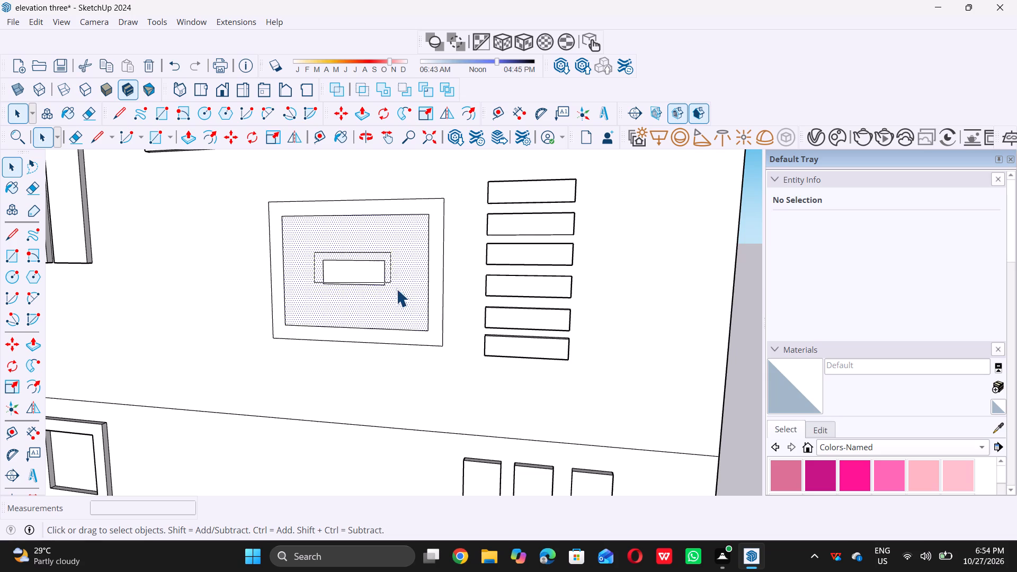
{"action": "left_click_drag", "start_coordinate": [396, 289], "coordinate": [402, 296]}
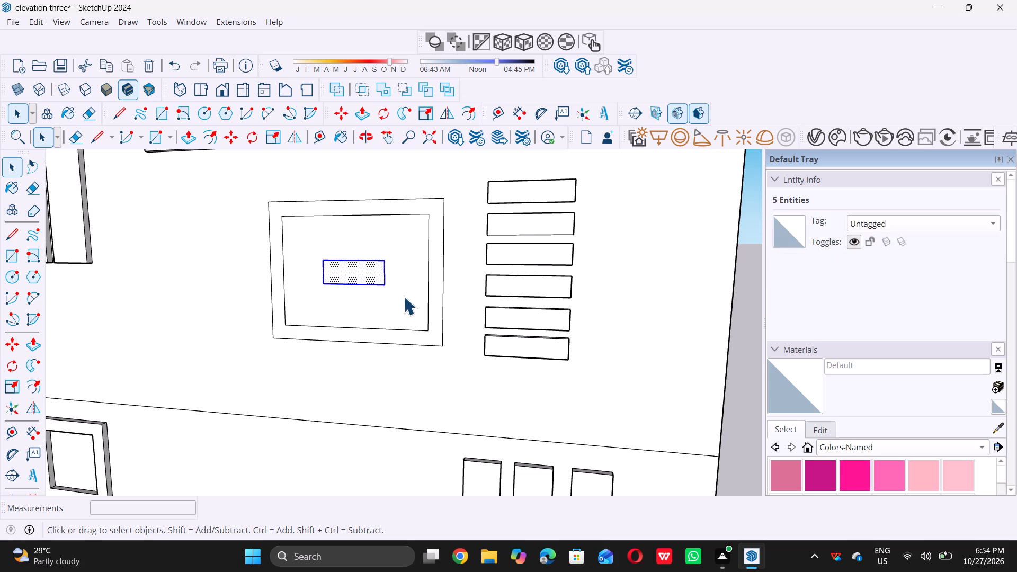
{"action": "key", "text": "Delete"}
{"action": "scroll", "coordinate": [381, 296], "scroll_direction": "down", "scroll_amount": 10}
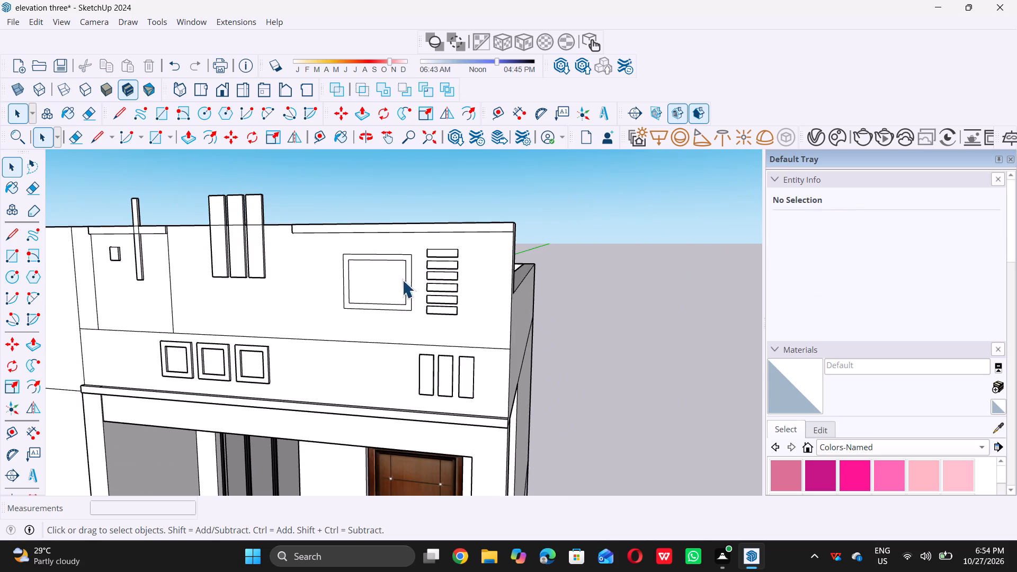
Push/Pull the border frame of the large upper parapet panel outward by 1" so it stands proud of the wall.
{"action": "middle_click_drag", "start_coordinate": [403, 278], "coordinate": [365, 298]}
{"action": "scroll", "coordinate": [404, 272], "scroll_direction": "up", "scroll_amount": 13}
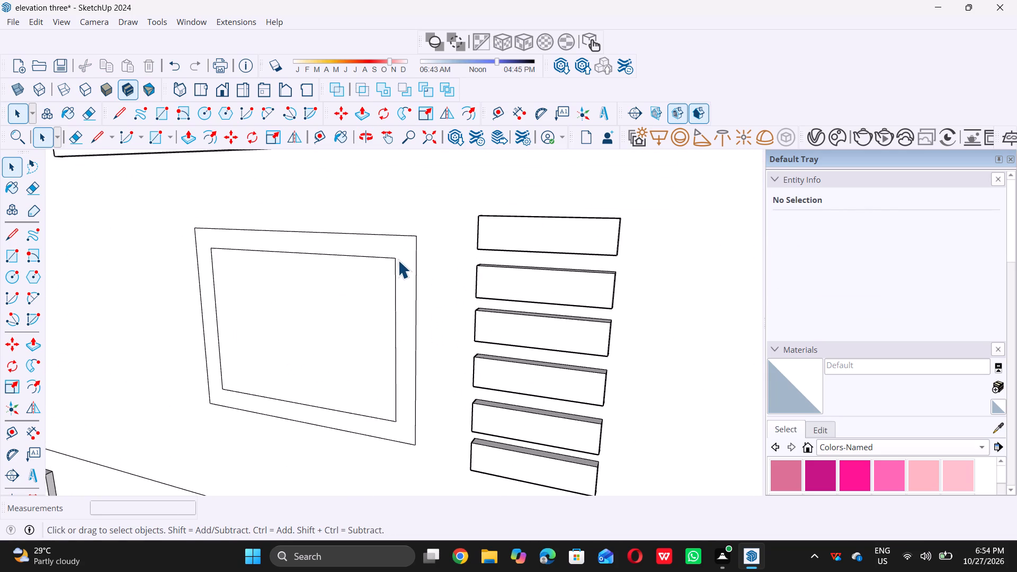
{"action": "triple_click", "coordinate": [401, 258]}
{"action": "scroll", "coordinate": [402, 262], "scroll_direction": "down", "scroll_amount": 10}
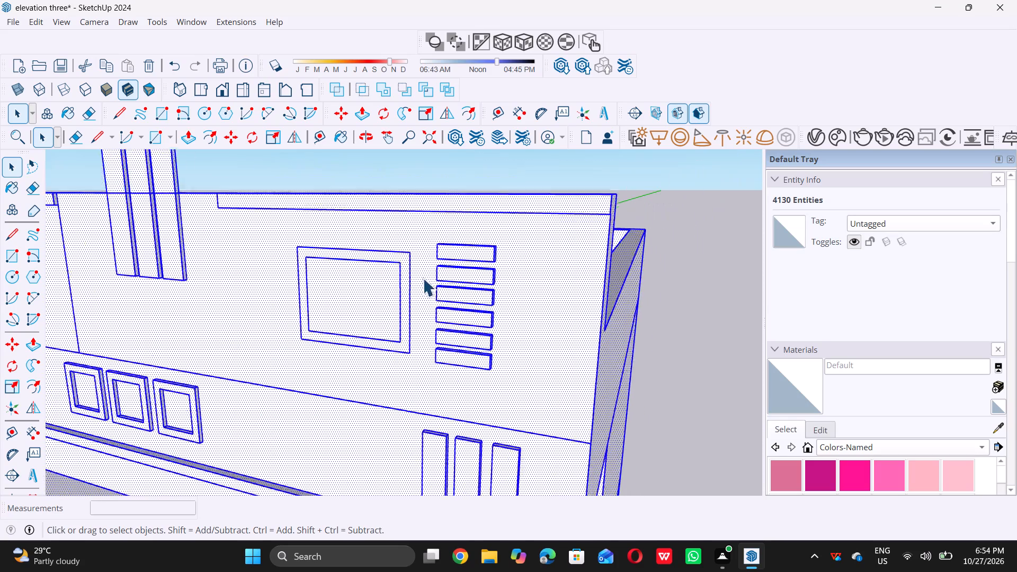
{"action": "left_click", "coordinate": [700, 314]}
{"action": "left_click", "coordinate": [703, 310]}
{"action": "scroll", "coordinate": [434, 281], "scroll_direction": "up", "scroll_amount": 9}
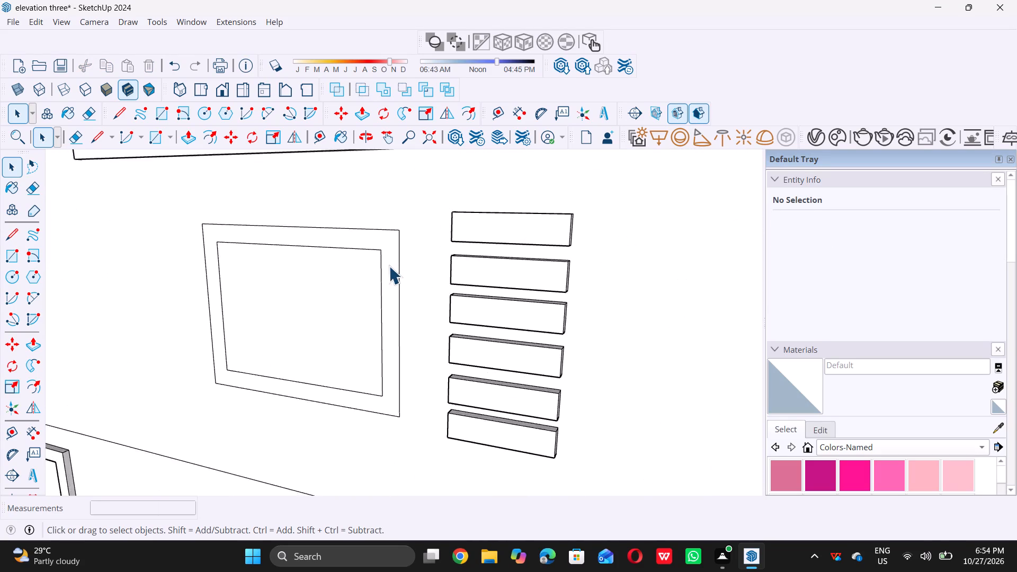
{"action": "left_click", "coordinate": [390, 264]}
{"action": "key", "text": "p"}
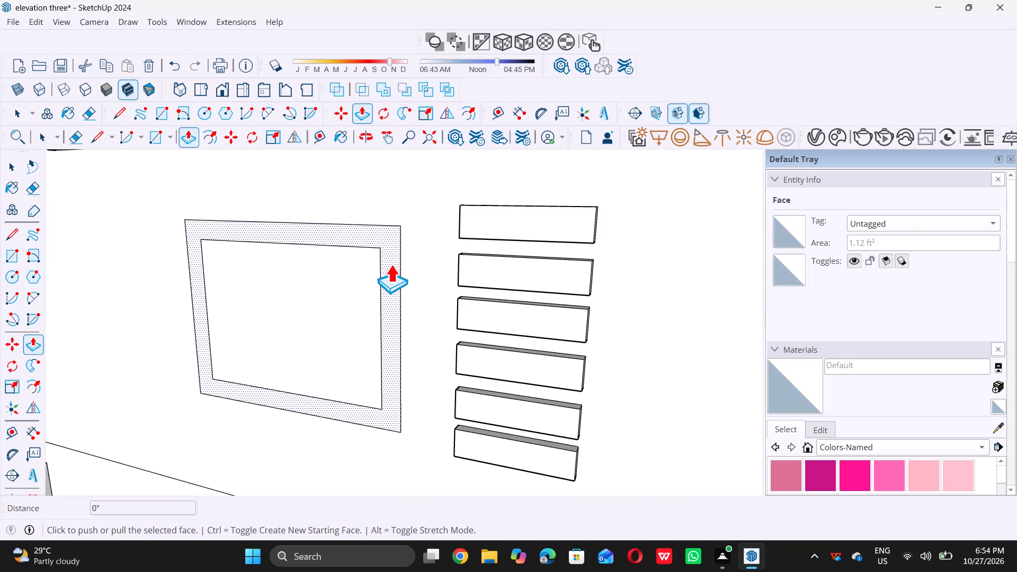
{"action": "left_click", "coordinate": [391, 264]}
{"action": "double_click", "coordinate": [460, 231]}
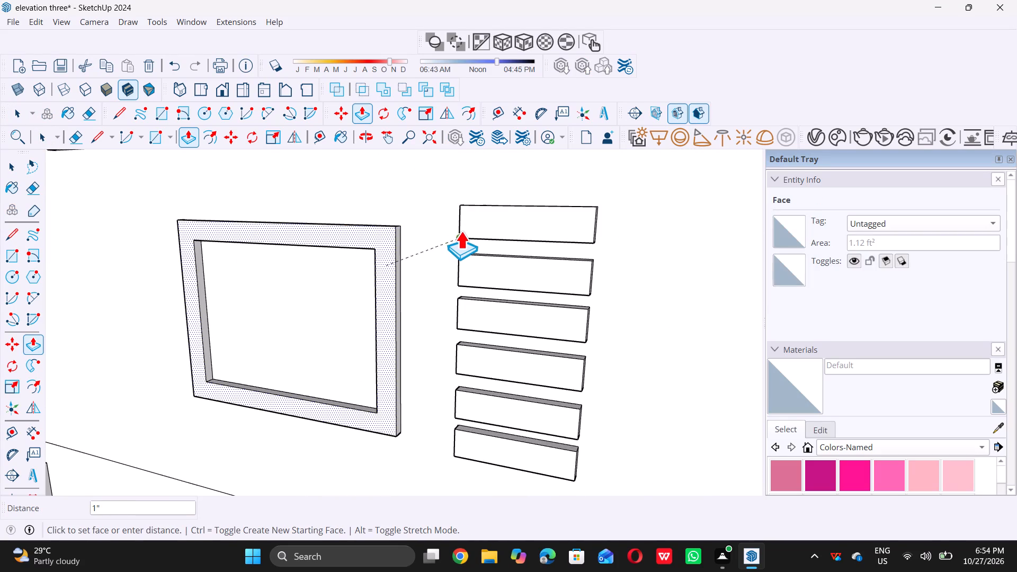
{"action": "scroll", "coordinate": [461, 238], "scroll_direction": "down", "scroll_amount": 10}
{"action": "key", "text": "space"}
Examine the whole front elevation, then the balcony parapet's raised details and the square frames on the band below it.
{"action": "scroll", "coordinate": [498, 289], "scroll_direction": "down", "scroll_amount": 20}
{"action": "scroll", "coordinate": [498, 289], "scroll_direction": "down", "scroll_amount": 2}
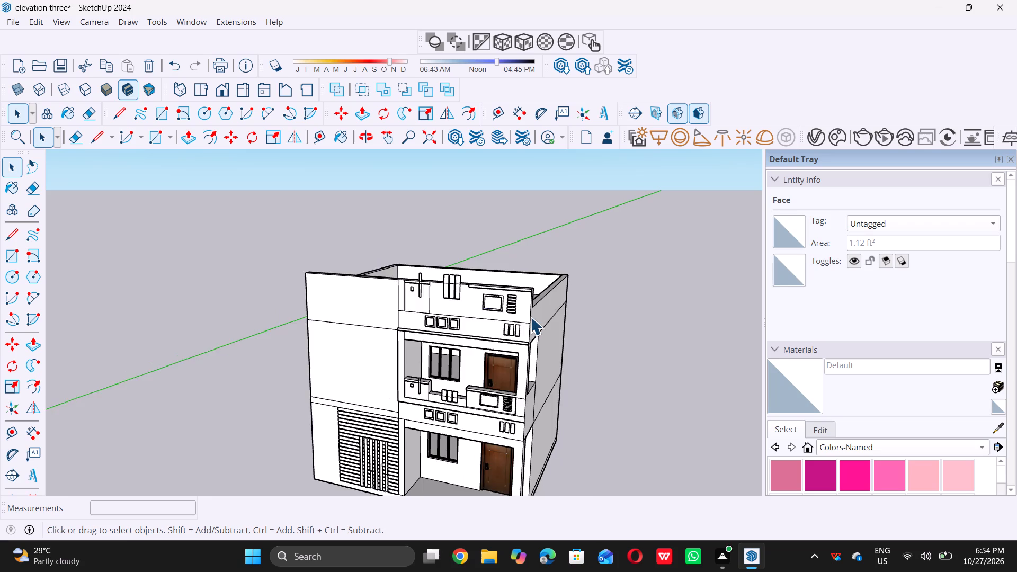
{"action": "scroll", "coordinate": [530, 317], "scroll_direction": "down", "scroll_amount": 7}
{"action": "middle_click_drag", "start_coordinate": [477, 360], "coordinate": [537, 395]}
{"action": "scroll", "coordinate": [493, 367], "scroll_direction": "up", "scroll_amount": 12}
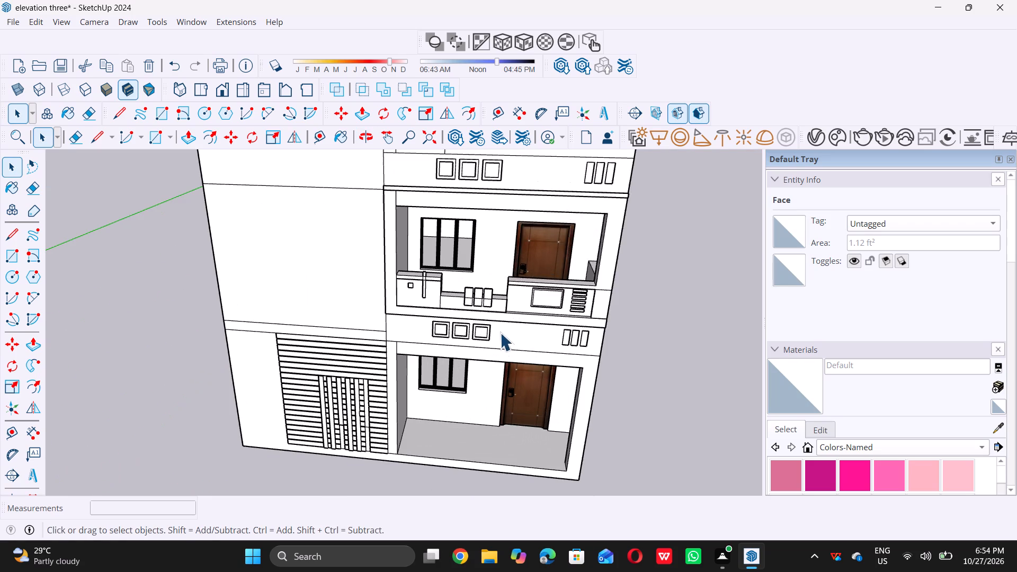
{"action": "right_click_drag", "start_coordinate": [500, 333], "coordinate": [499, 326]}
{"action": "scroll", "coordinate": [500, 333], "scroll_direction": "up", "scroll_amount": 7}
{"action": "triple_click", "coordinate": [718, 363]}
{"action": "scroll", "coordinate": [652, 404], "scroll_direction": "down", "scroll_amount": 6}
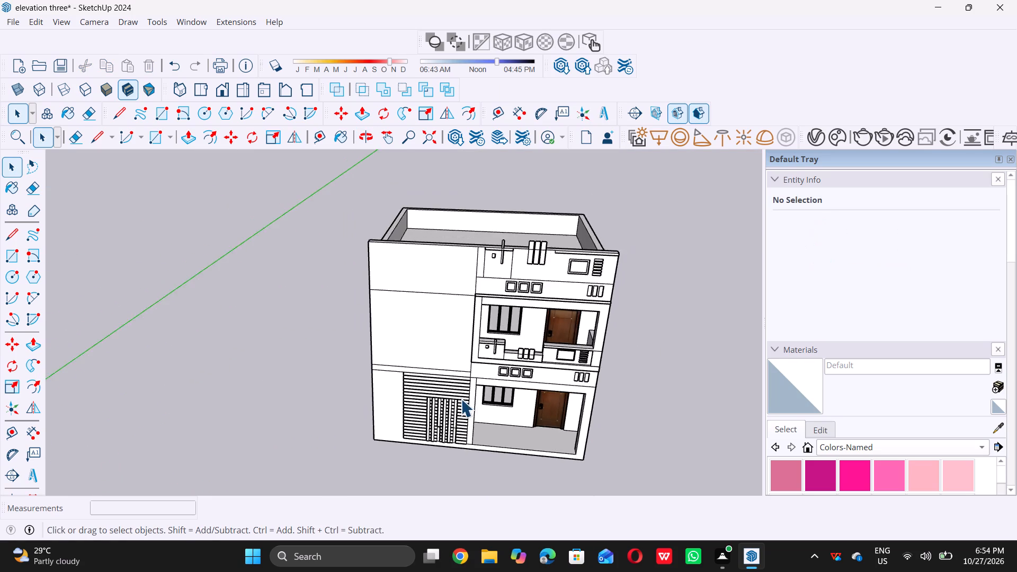
{"action": "scroll", "coordinate": [461, 399], "scroll_direction": "down", "scroll_amount": 1}
{"action": "middle_click_drag", "start_coordinate": [511, 385], "coordinate": [591, 354]}
{"action": "scroll", "coordinate": [552, 353], "scroll_direction": "up", "scroll_amount": 17}
{"action": "scroll", "coordinate": [447, 383], "scroll_direction": "up", "scroll_amount": 1}
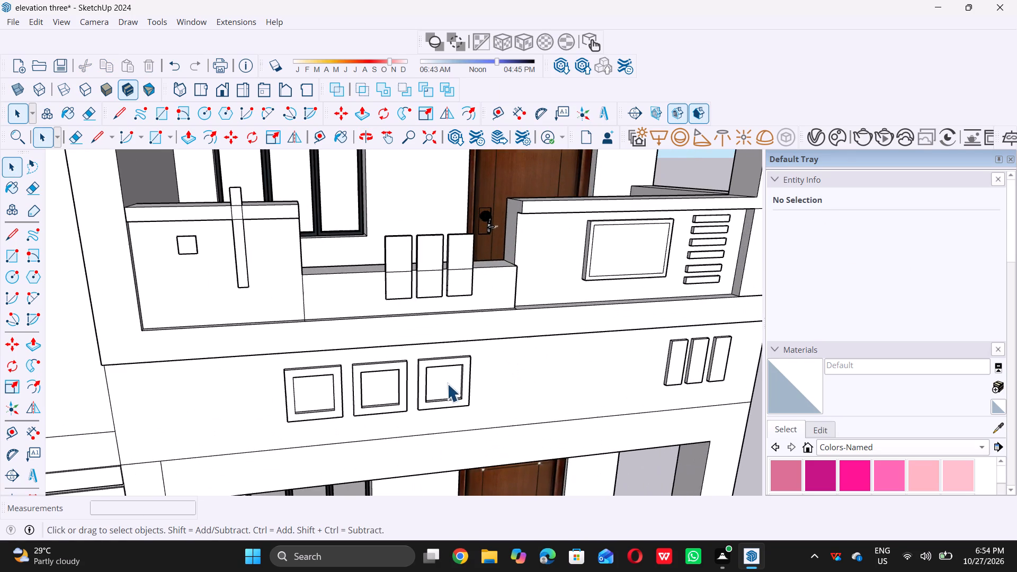
{"action": "scroll", "coordinate": [451, 376], "scroll_direction": "down", "scroll_amount": 20}
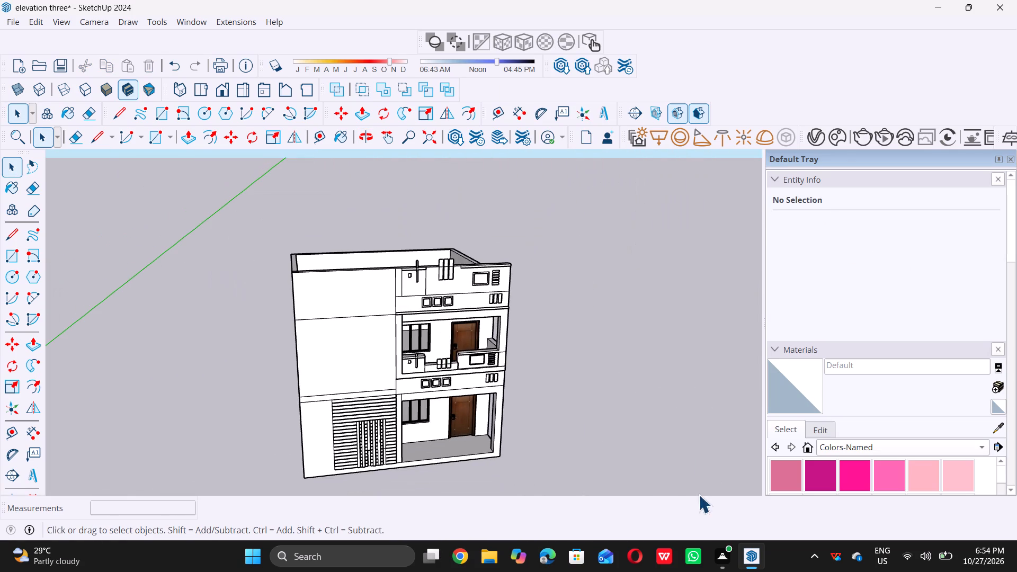